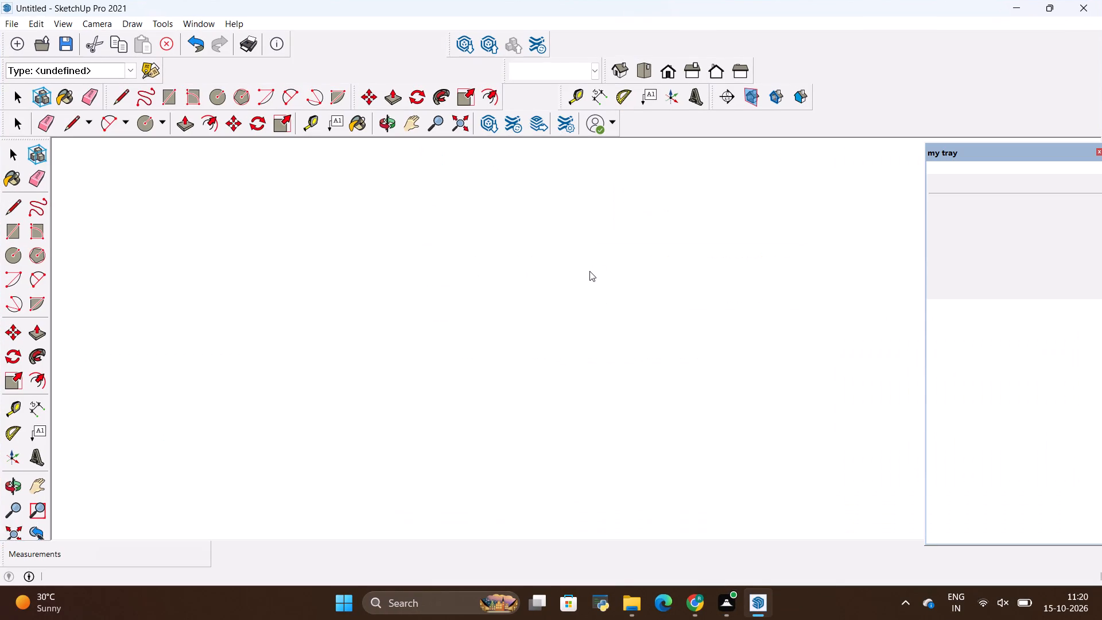
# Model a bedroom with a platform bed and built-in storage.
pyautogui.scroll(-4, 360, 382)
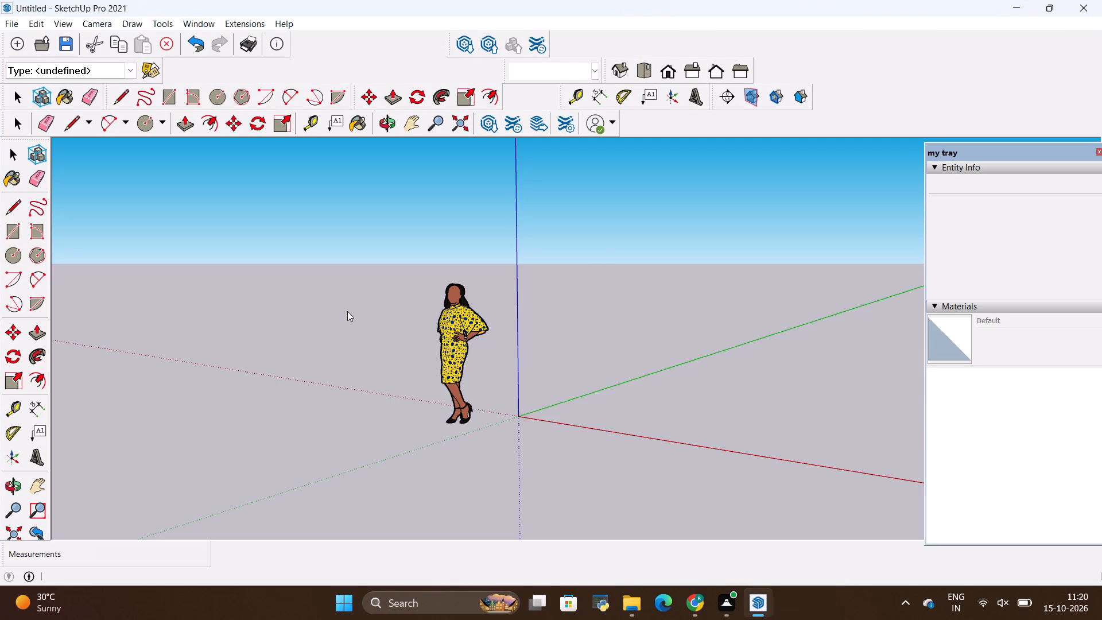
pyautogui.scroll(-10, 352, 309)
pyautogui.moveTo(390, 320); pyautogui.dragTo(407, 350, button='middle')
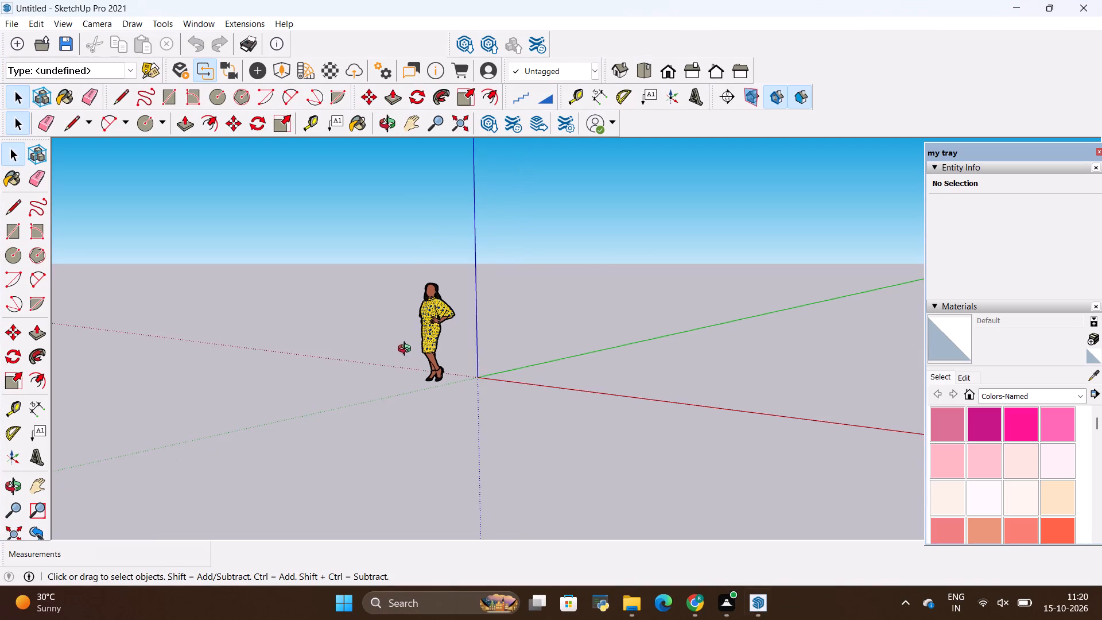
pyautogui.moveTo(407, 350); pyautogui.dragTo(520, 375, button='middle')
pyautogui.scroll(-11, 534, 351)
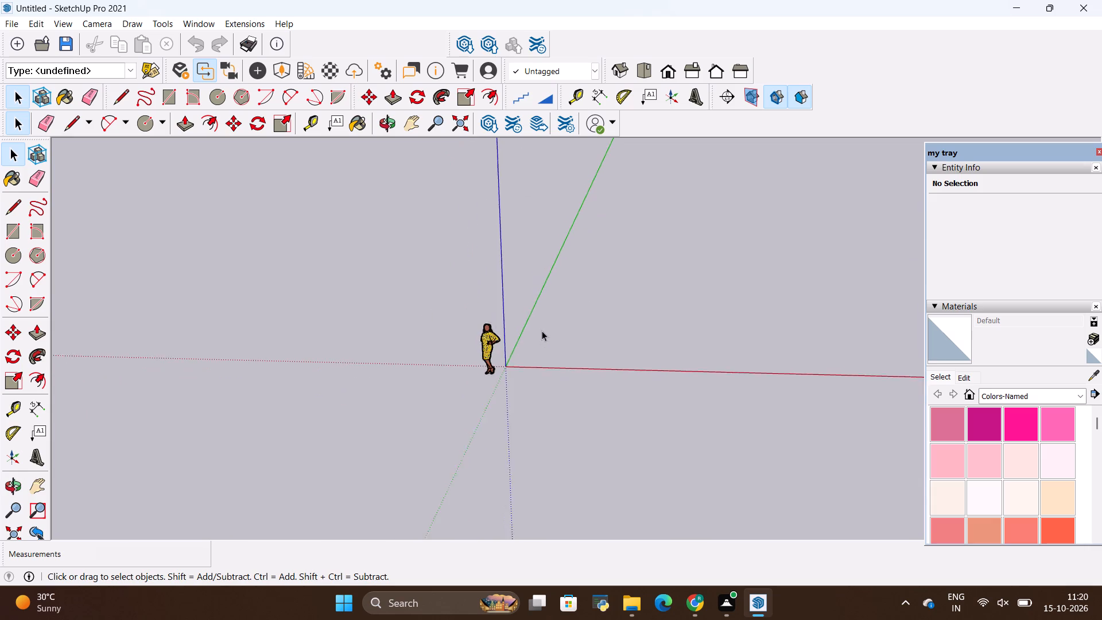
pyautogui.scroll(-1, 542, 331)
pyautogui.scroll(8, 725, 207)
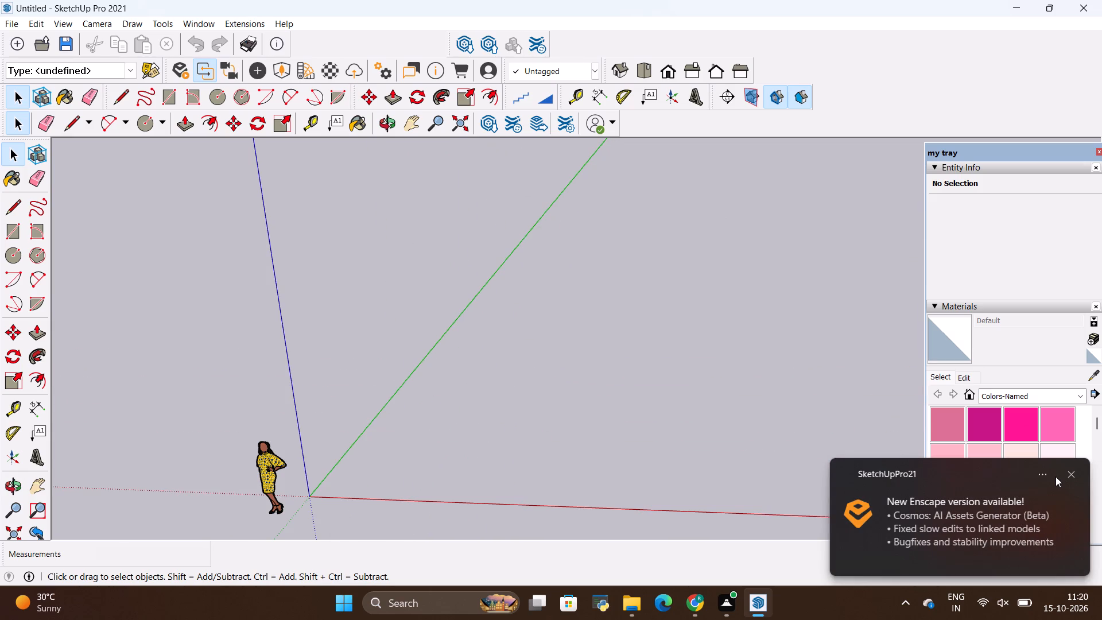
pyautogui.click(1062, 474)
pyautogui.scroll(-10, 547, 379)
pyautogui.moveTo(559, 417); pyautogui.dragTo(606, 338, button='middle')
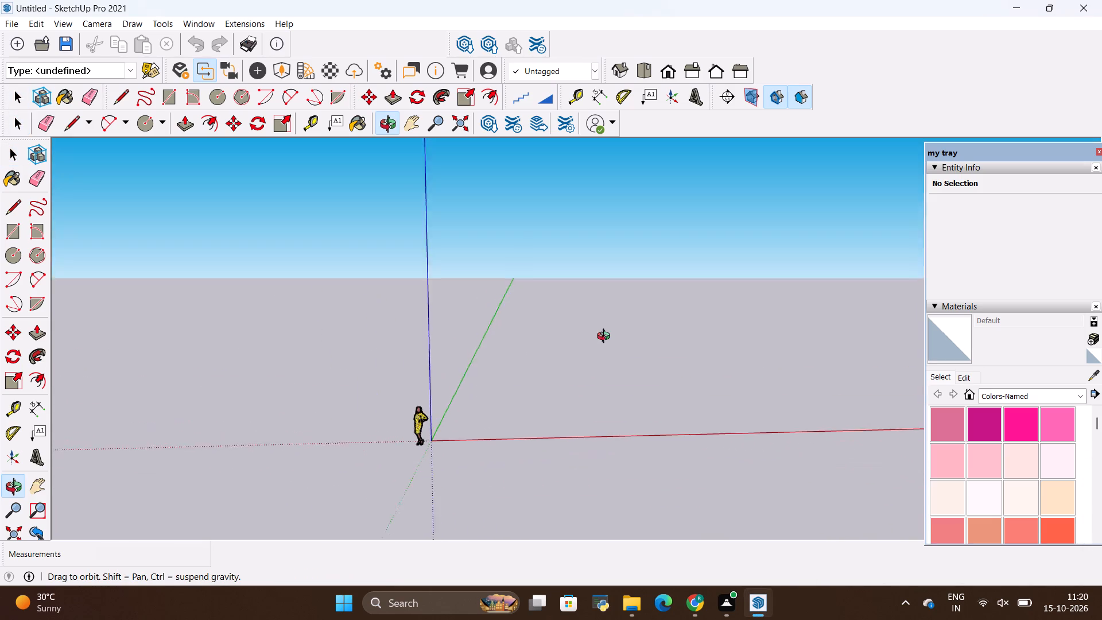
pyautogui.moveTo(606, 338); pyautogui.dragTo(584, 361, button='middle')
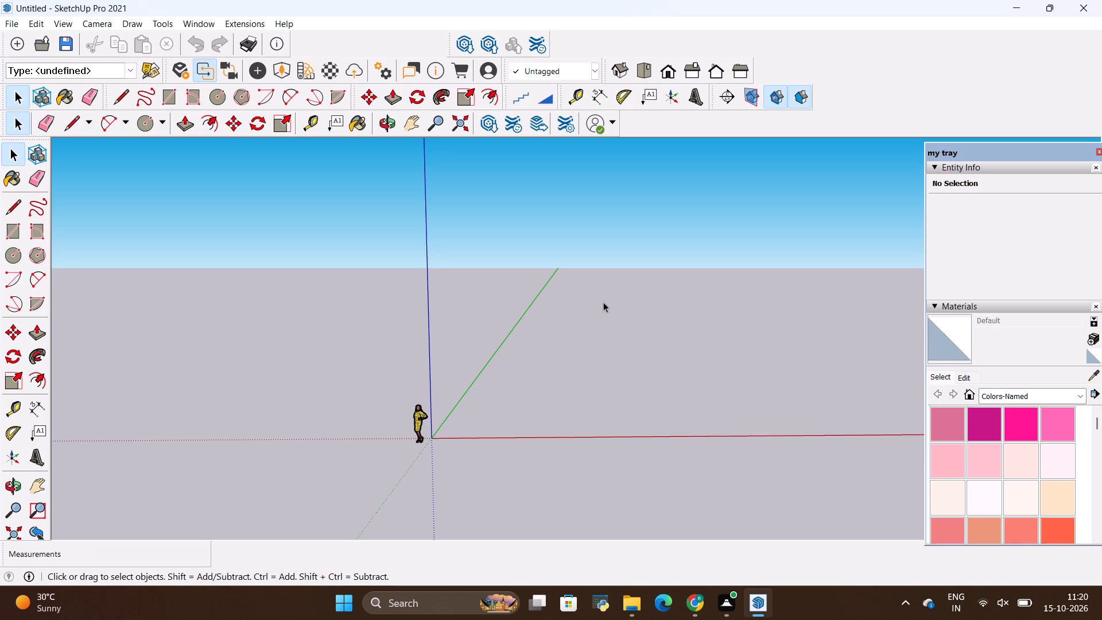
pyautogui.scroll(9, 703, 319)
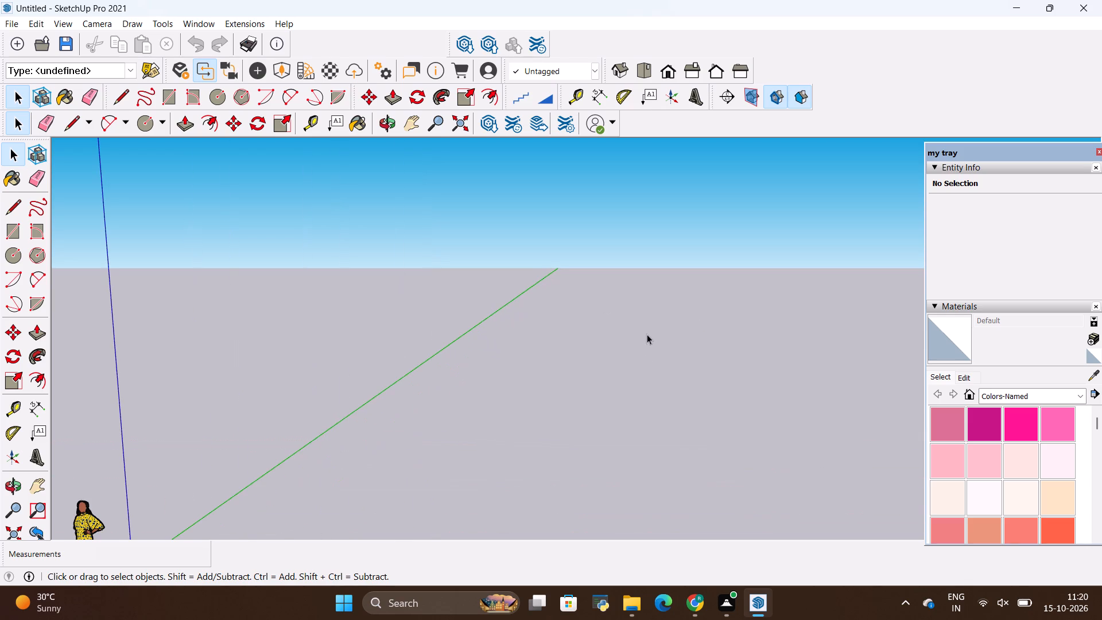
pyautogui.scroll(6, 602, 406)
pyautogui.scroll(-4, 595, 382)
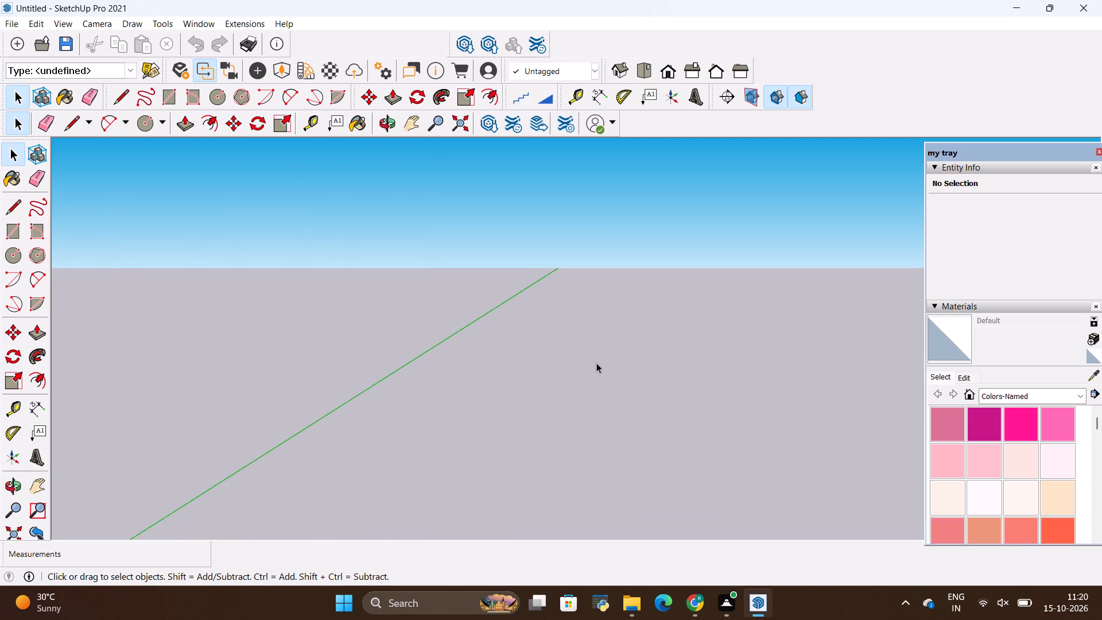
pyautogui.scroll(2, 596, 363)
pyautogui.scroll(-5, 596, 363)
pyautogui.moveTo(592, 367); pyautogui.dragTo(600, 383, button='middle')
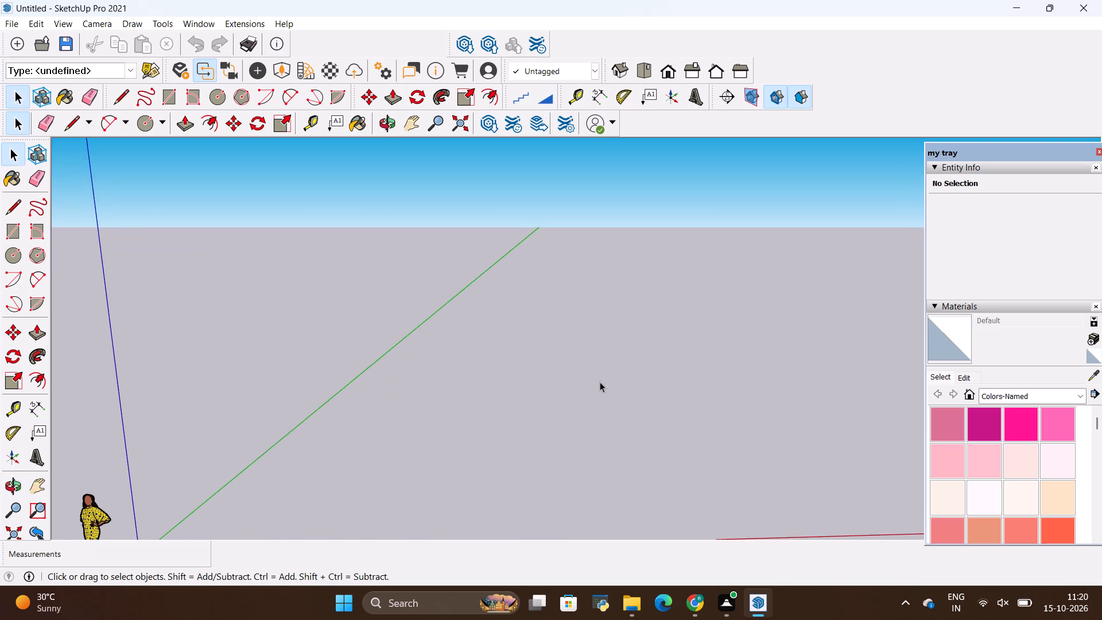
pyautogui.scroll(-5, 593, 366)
# Open the green-and-wood bedroom reference image from the Downloads folder, examine the room layout, and return to the SketchUp model.
pyautogui.click(640, 595)
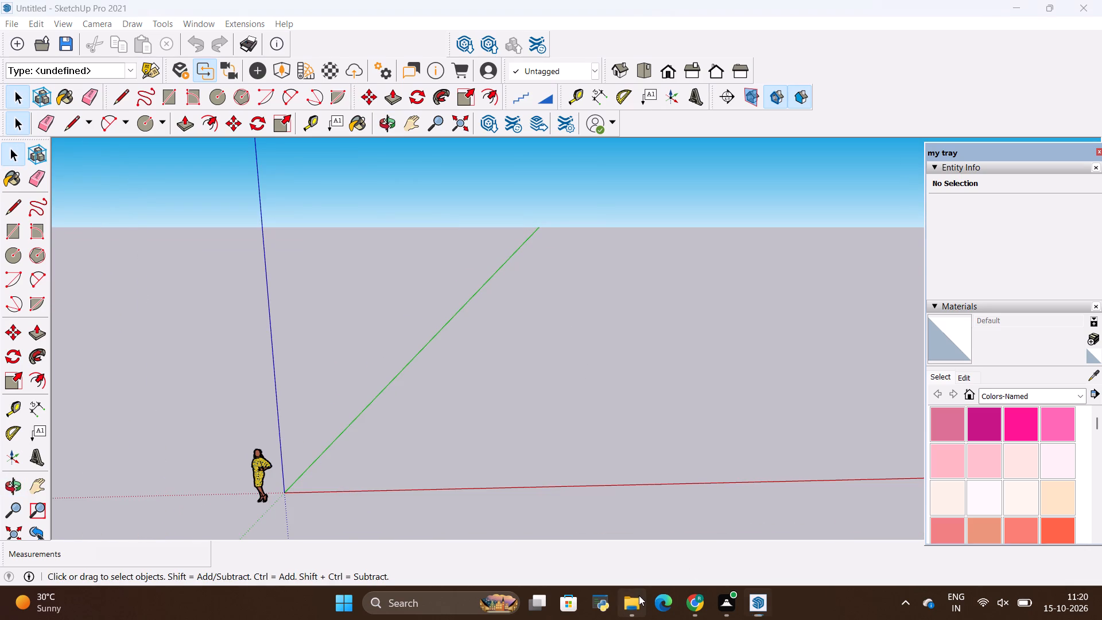
pyautogui.click(196, 199)
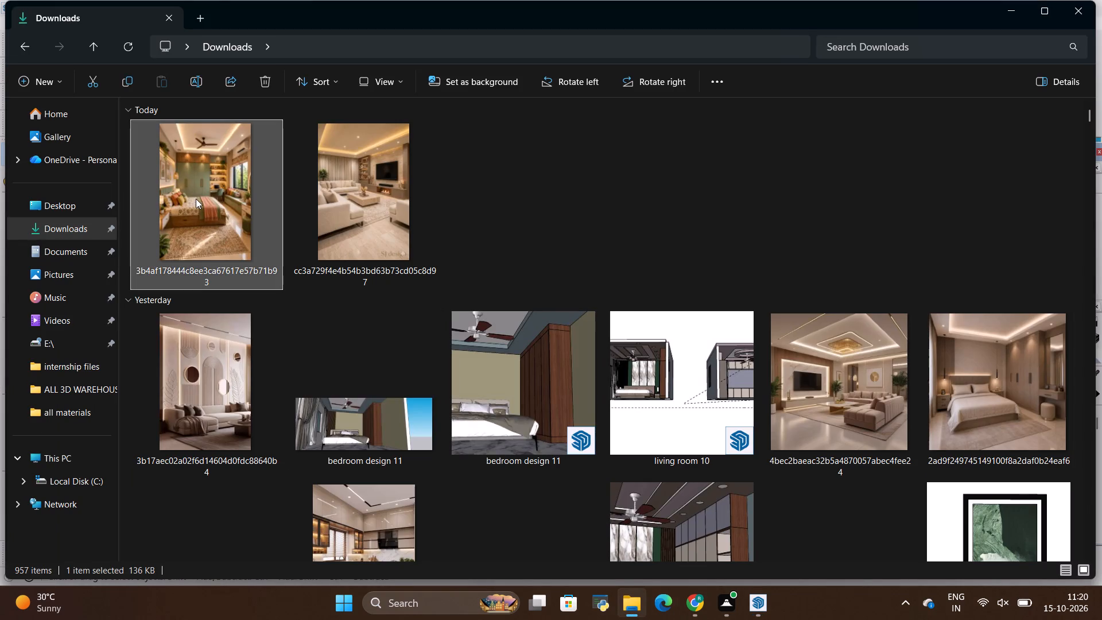
pyautogui.doubleClick(185, 197)
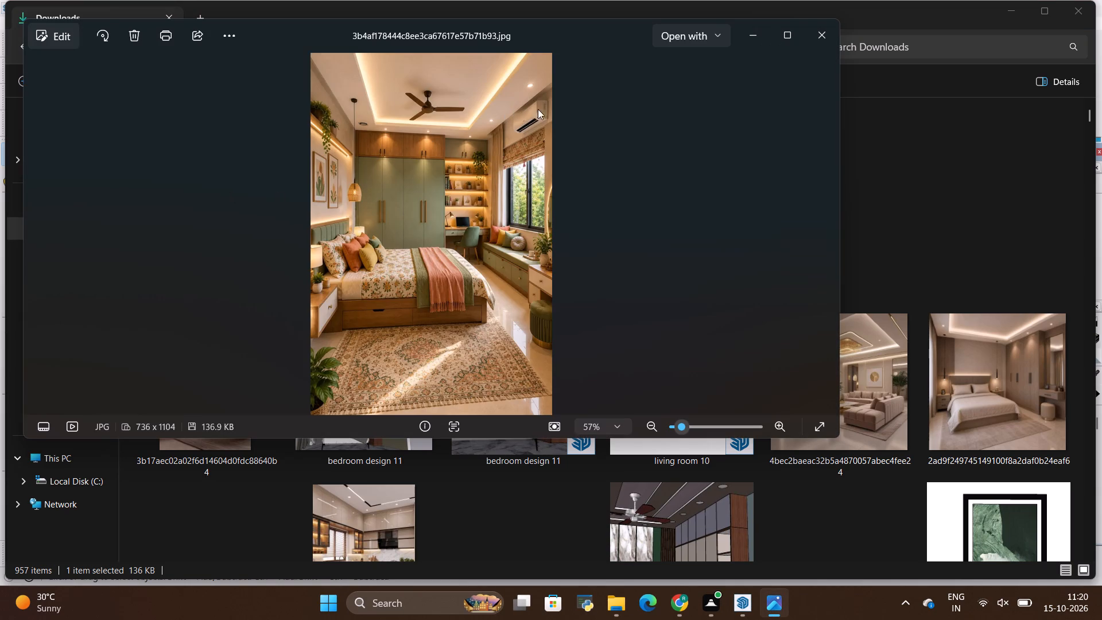
pyautogui.click(788, 28)
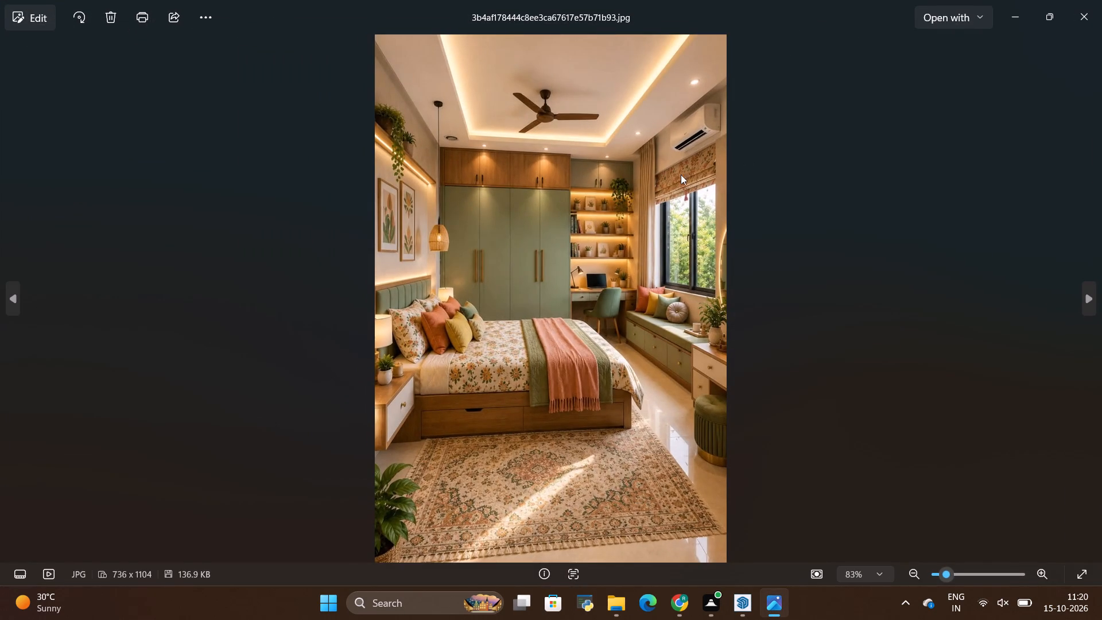
pyautogui.scroll(1, 653, 232)
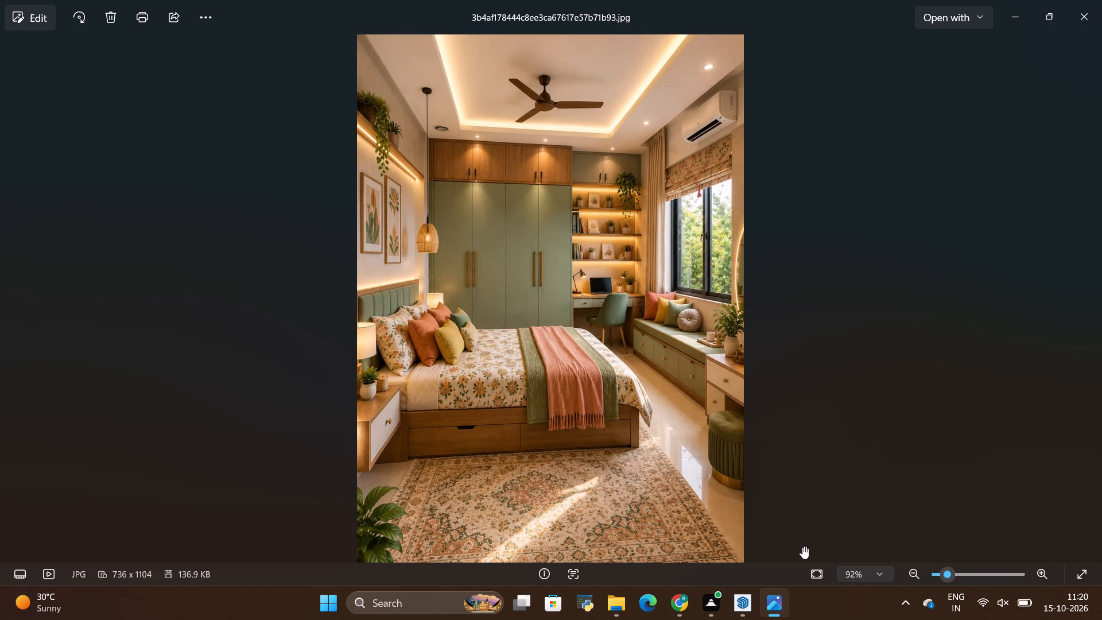
pyautogui.click(738, 599)
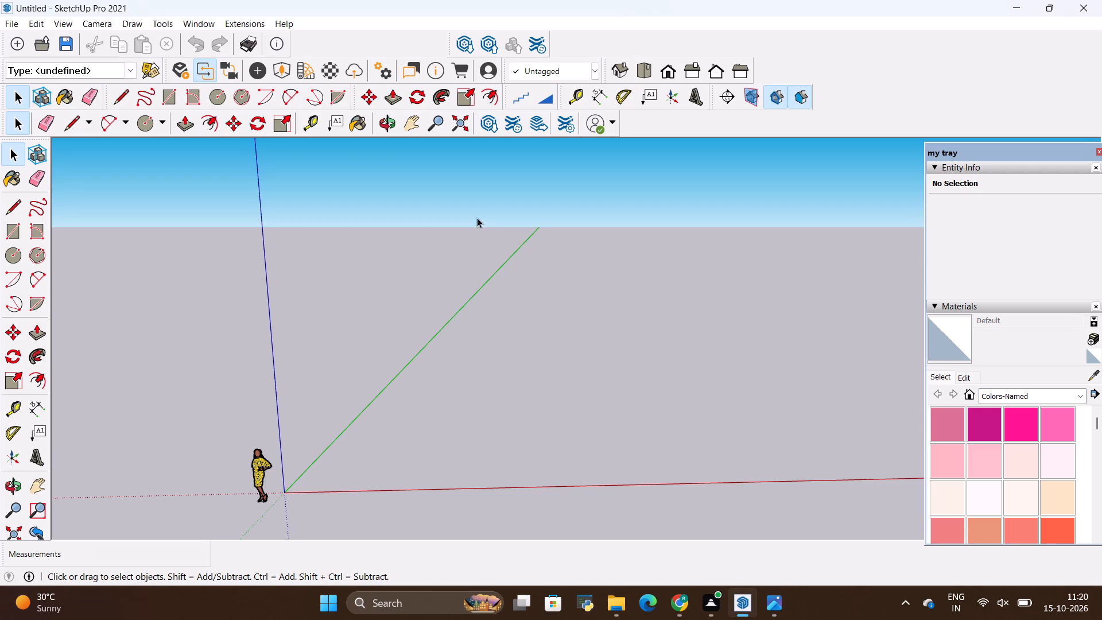
# Draw a 15' by 18' rectangle on the ground plane as the bedroom floor.
pyautogui.scroll(-4, 376, 331)
pyautogui.moveTo(617, 290); pyautogui.dragTo(611, 431, button='middle')
pyautogui.scroll(-3, 597, 332)
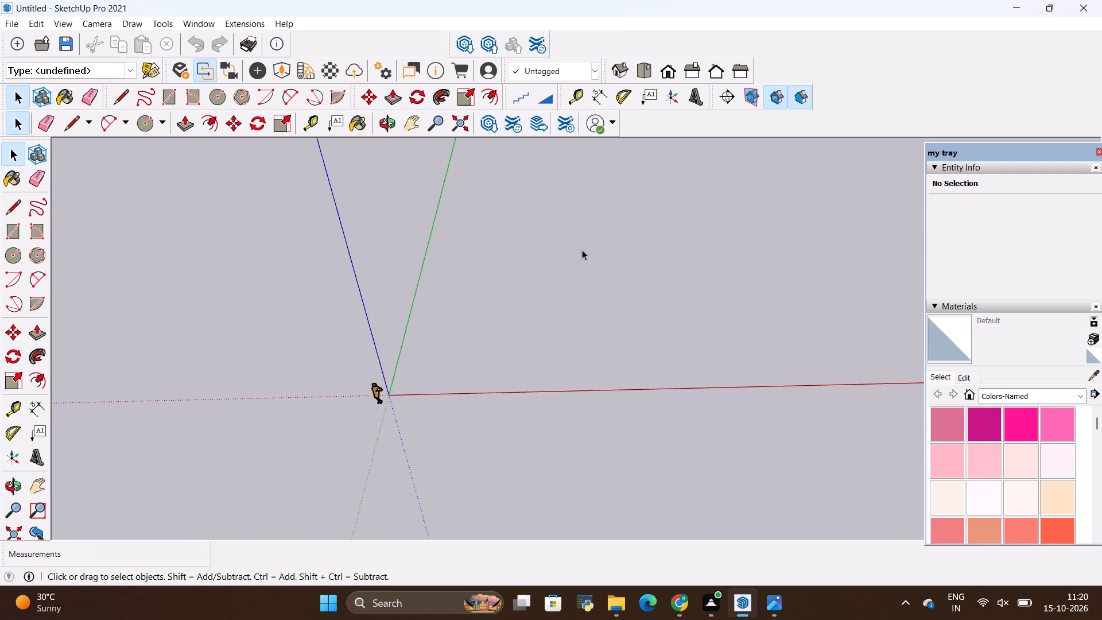
pyautogui.press('r')
pyautogui.click(495, 172)
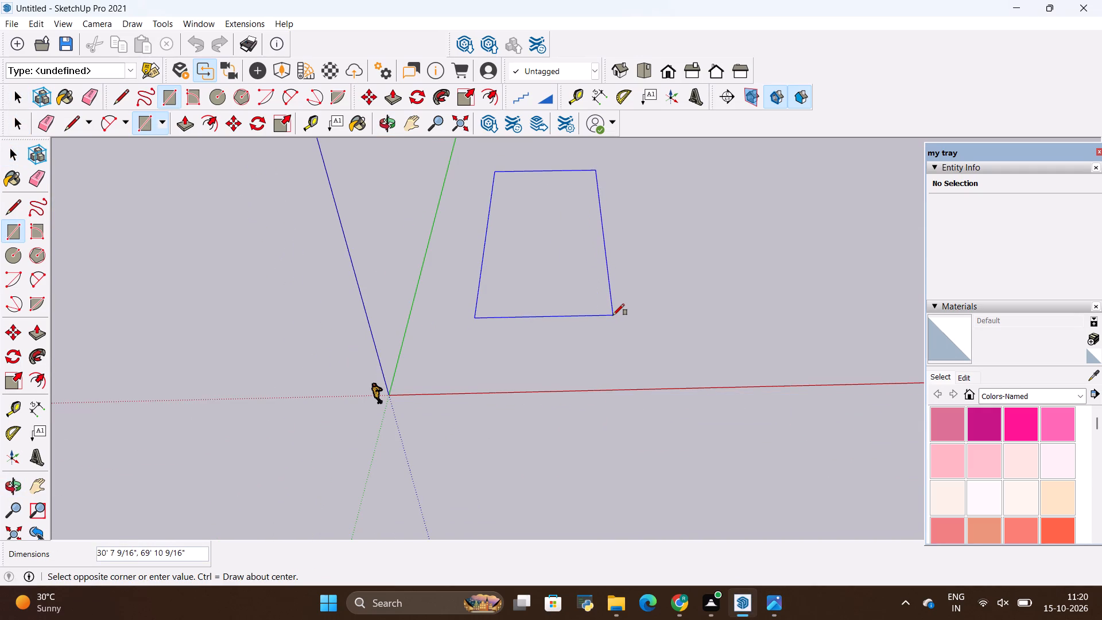
pyautogui.press('BackSpace')
pyautogui.write('15')
pyautogui.write("',18'")
pyautogui.press('Return')
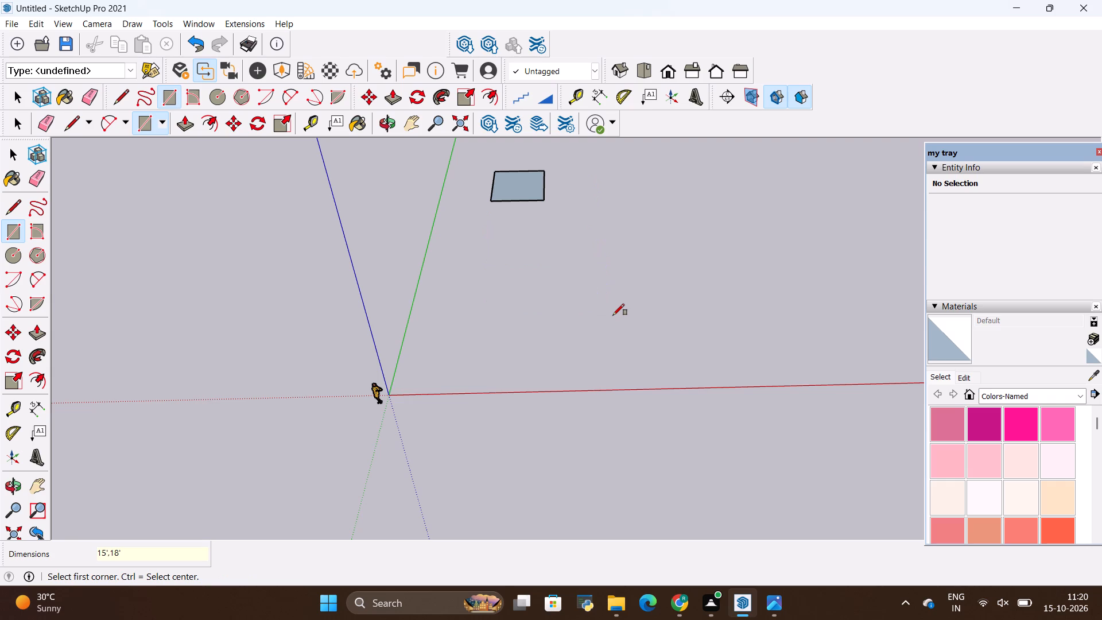
# Move the whole floor rectangle, face and edges, closer to the origin beside the red axis.
pyautogui.scroll(-4, 569, 362)
pyautogui.press('space')
pyautogui.doubleClick(523, 222)
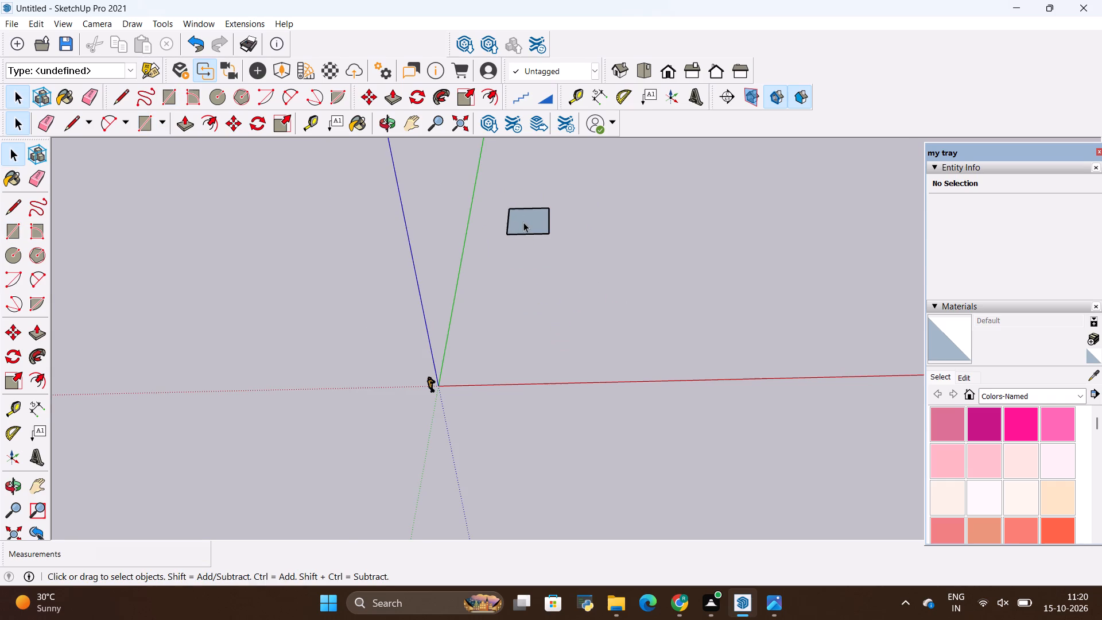
pyautogui.press('m')
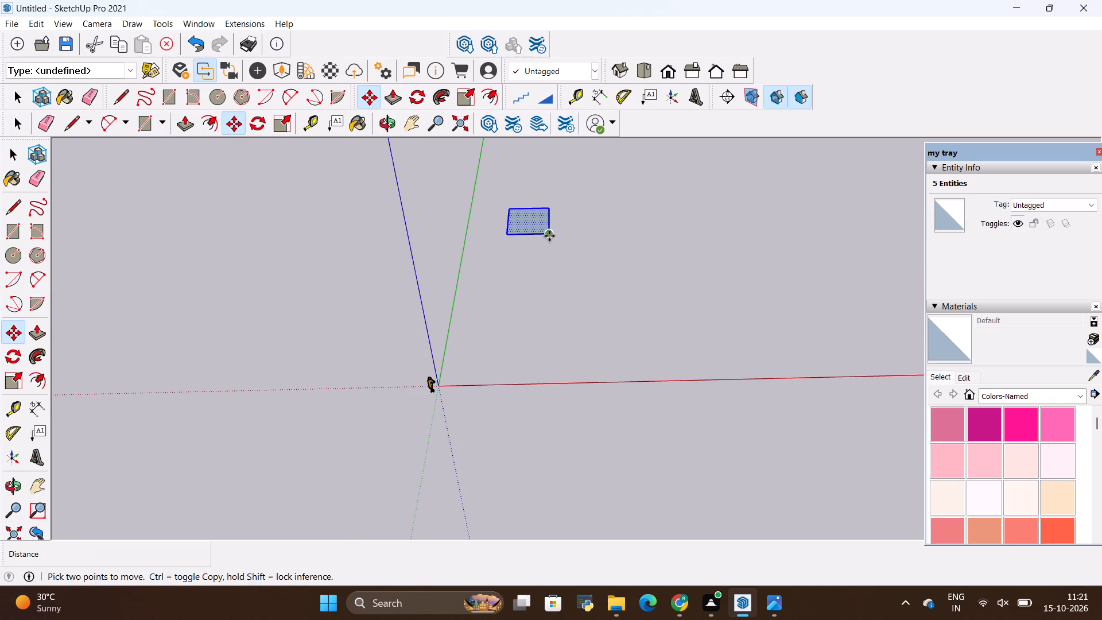
pyautogui.click(549, 235)
pyautogui.click(518, 365)
pyautogui.press('space')
pyautogui.click(413, 263)
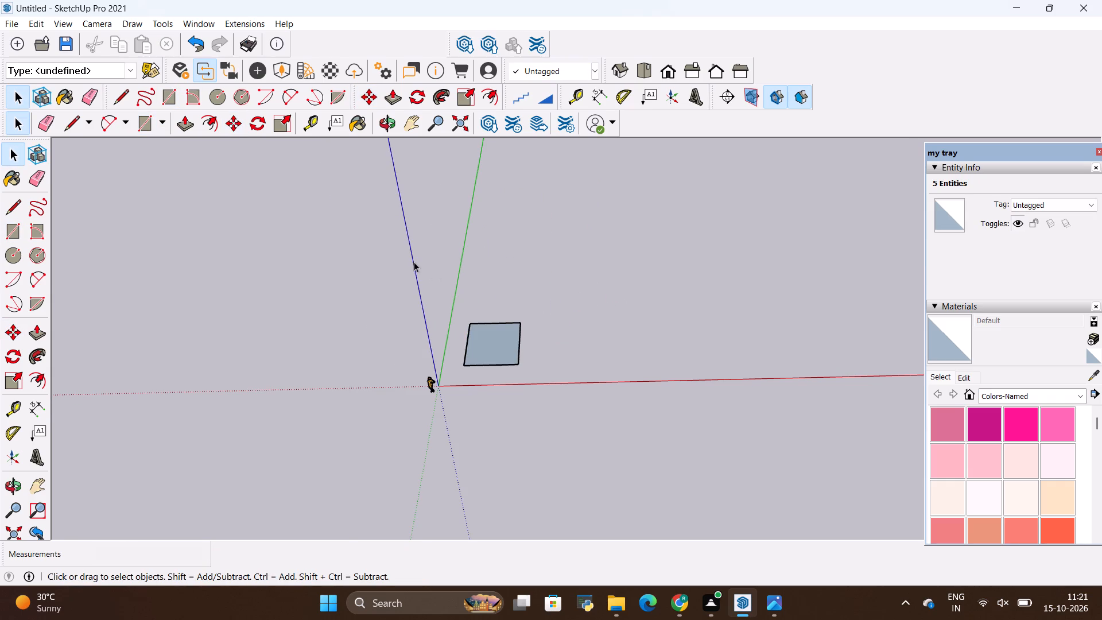
# Reverse the floor rectangle's face so its front side points up.
pyautogui.scroll(6, 494, 338)
pyautogui.click(492, 356)
pyautogui.scroll(5, 492, 352)
pyautogui.rightClick(493, 351)
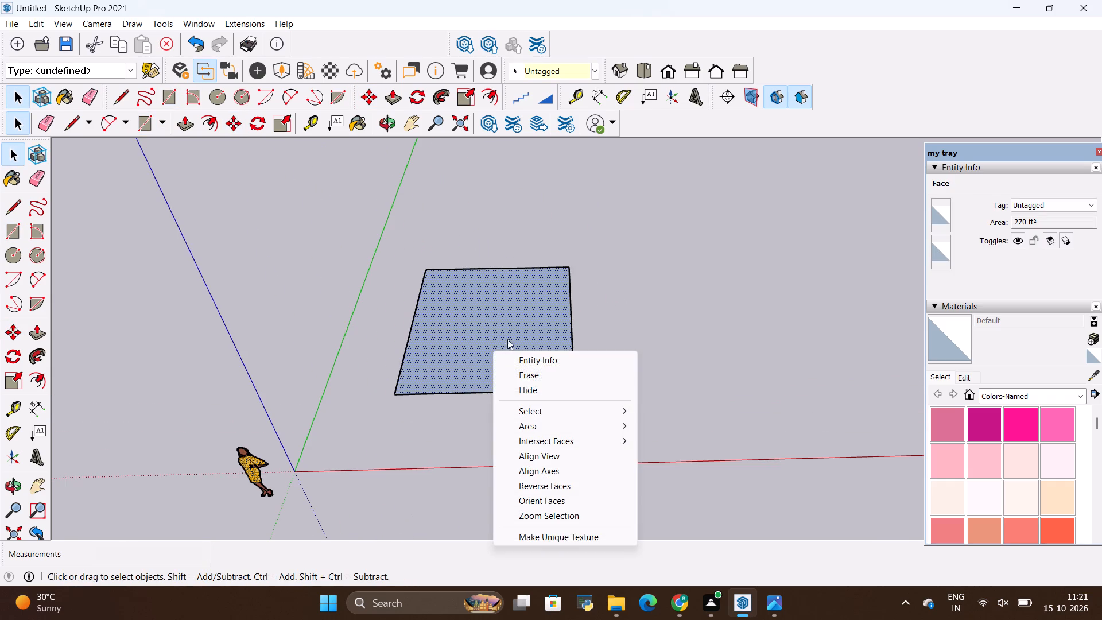
pyautogui.click(536, 490)
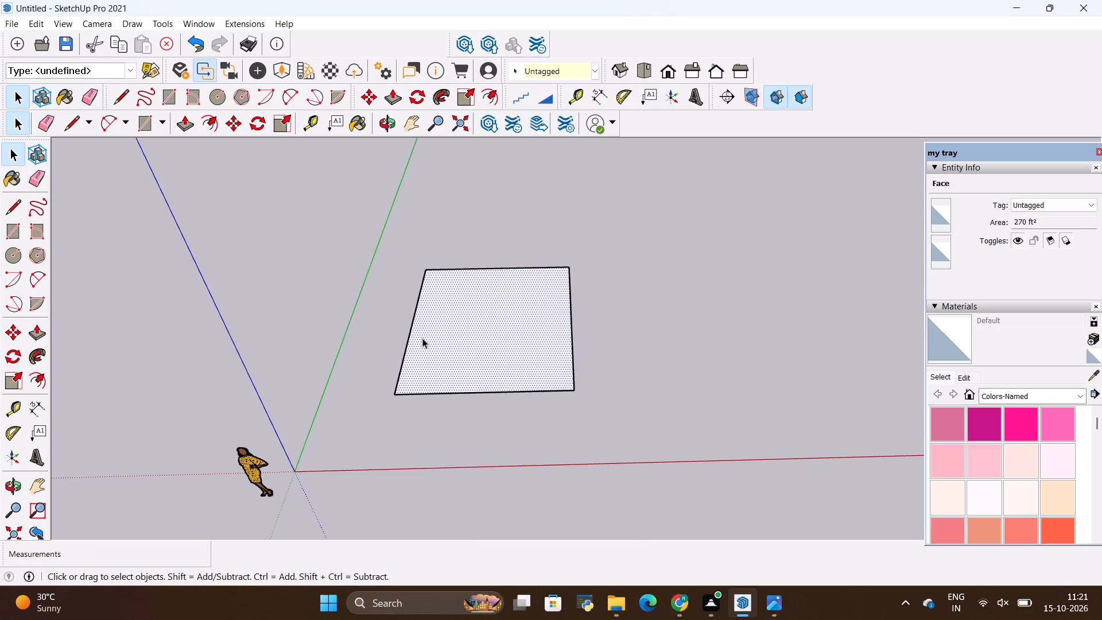
pyautogui.press('space')
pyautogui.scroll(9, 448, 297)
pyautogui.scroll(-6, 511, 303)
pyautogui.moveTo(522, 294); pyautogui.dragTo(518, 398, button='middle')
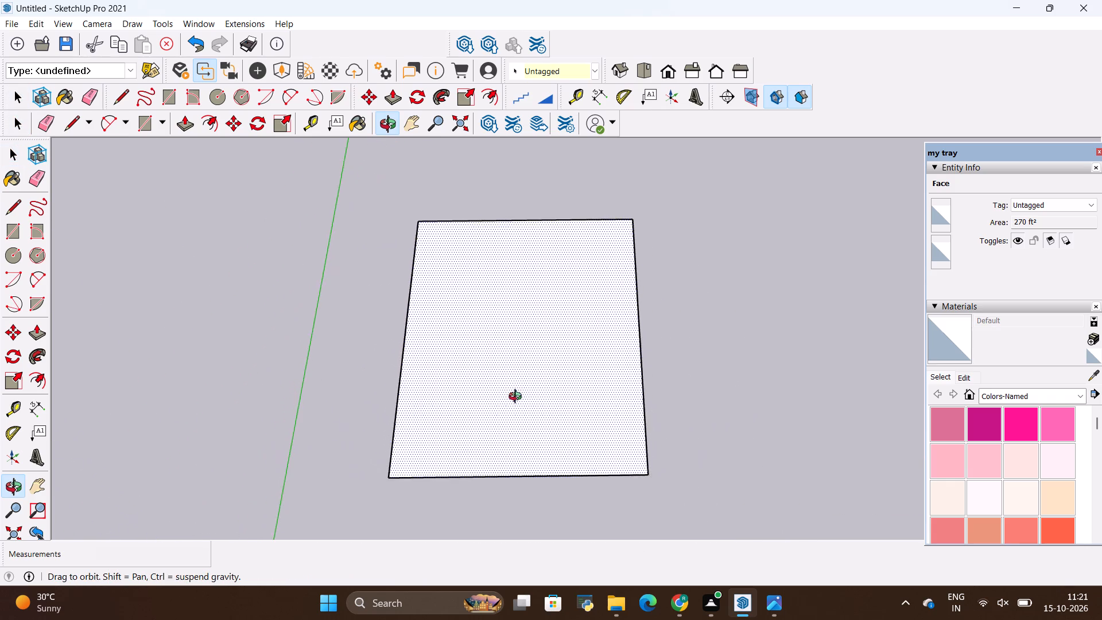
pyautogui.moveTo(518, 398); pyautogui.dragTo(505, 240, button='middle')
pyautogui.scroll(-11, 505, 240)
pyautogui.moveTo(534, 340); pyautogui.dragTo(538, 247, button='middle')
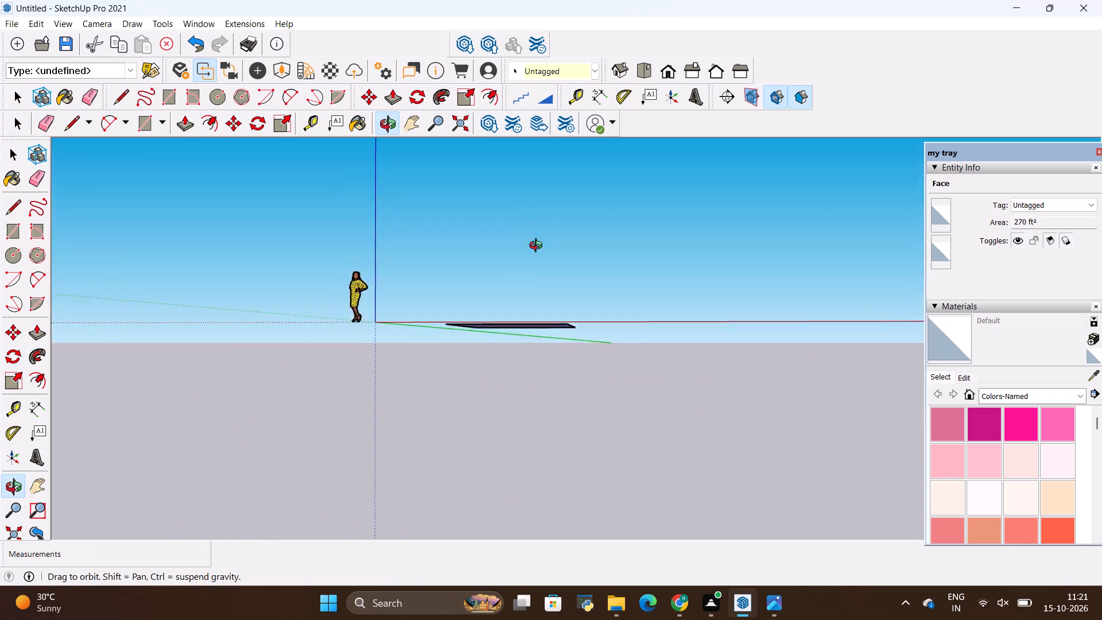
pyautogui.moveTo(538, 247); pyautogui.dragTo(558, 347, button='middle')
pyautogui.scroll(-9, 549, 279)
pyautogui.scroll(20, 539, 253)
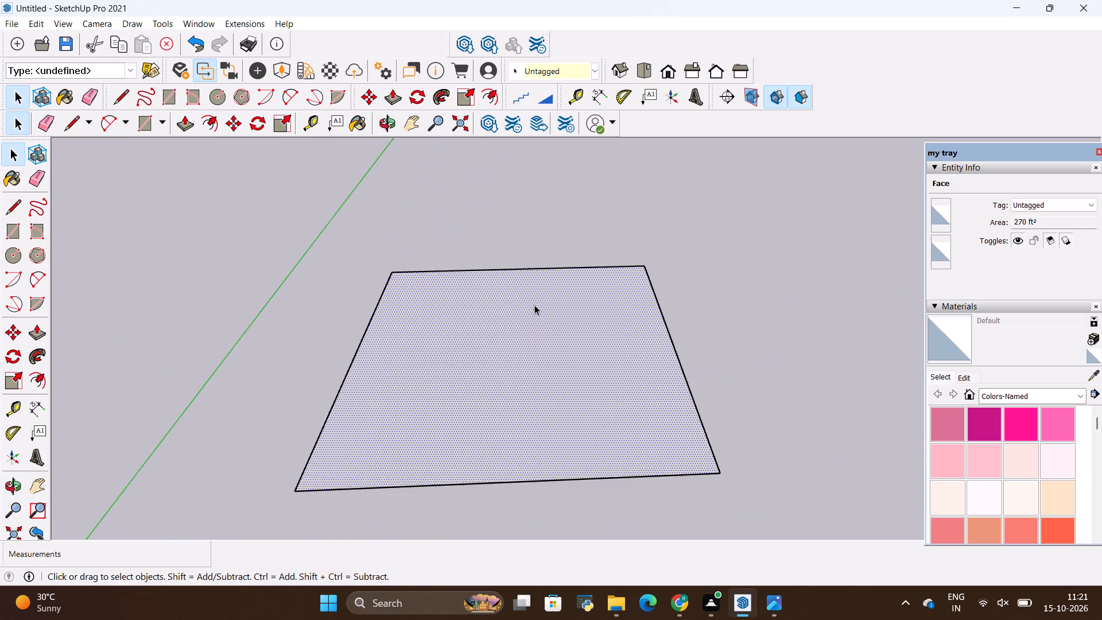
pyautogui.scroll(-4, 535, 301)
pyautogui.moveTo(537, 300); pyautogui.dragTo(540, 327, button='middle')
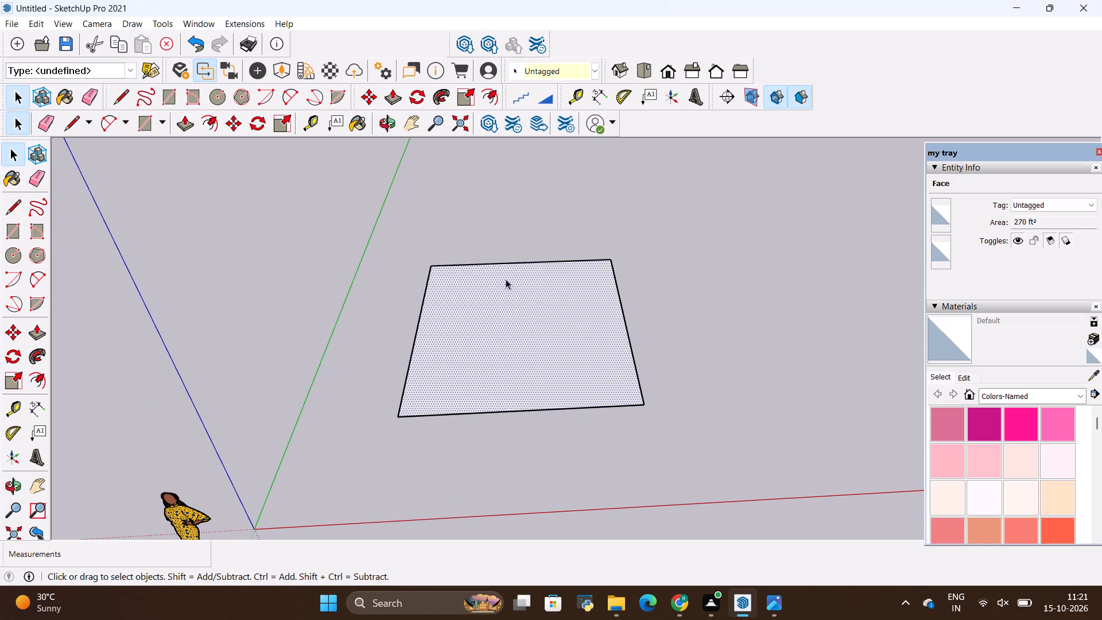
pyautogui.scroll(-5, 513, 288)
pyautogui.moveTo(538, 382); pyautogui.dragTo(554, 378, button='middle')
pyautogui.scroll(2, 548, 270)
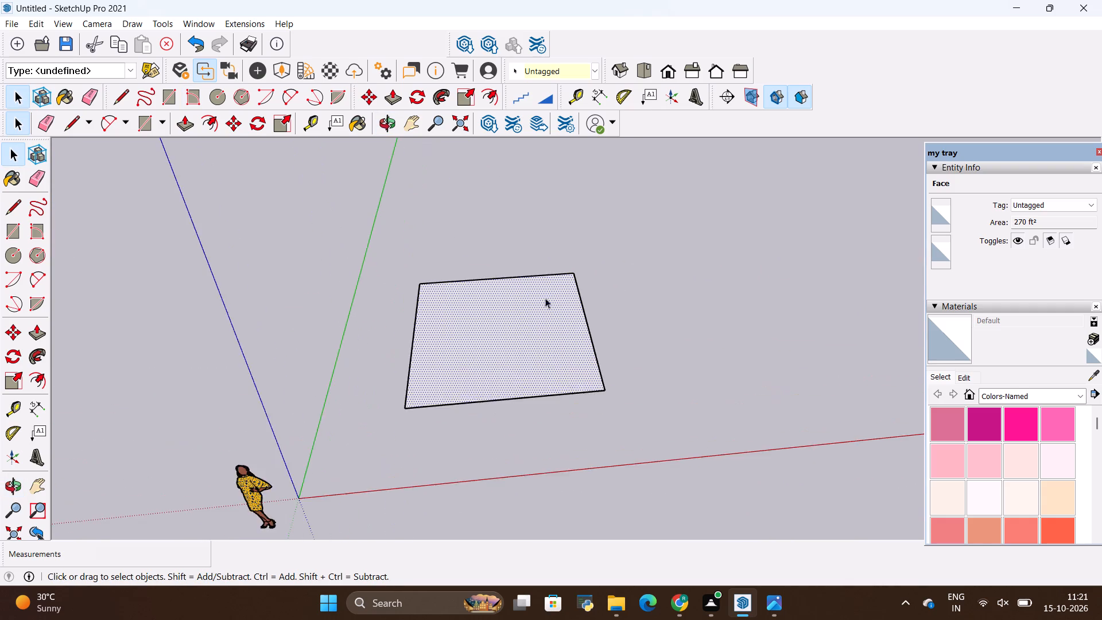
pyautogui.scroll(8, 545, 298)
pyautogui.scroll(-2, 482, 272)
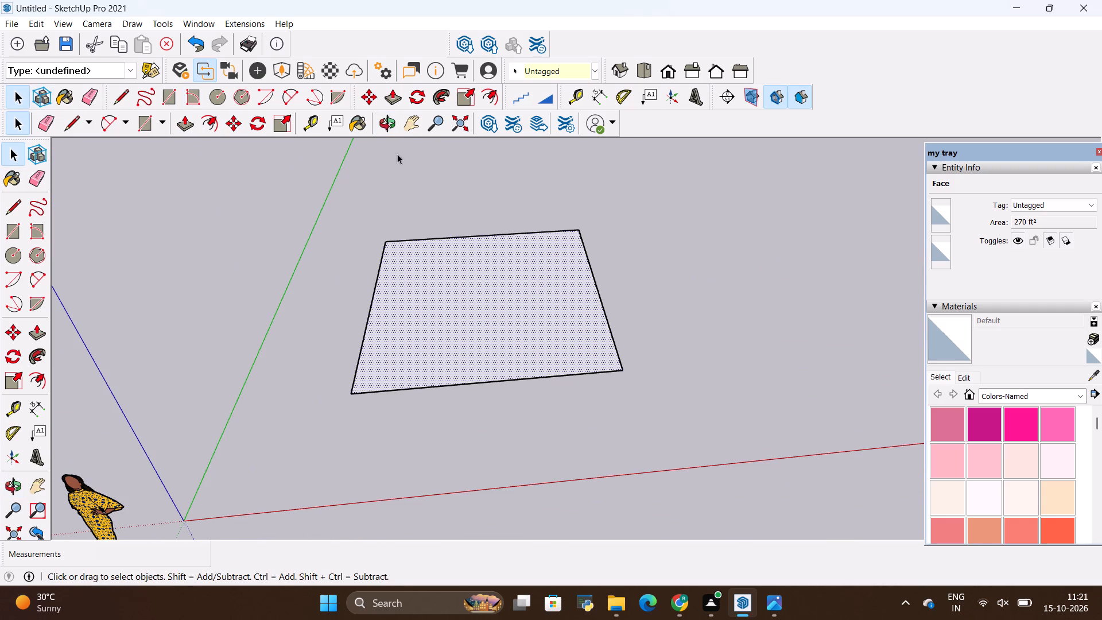
# Offset the floor rectangle's outline inward by 6" to mark the wall thickness.
pyautogui.click(487, 99)
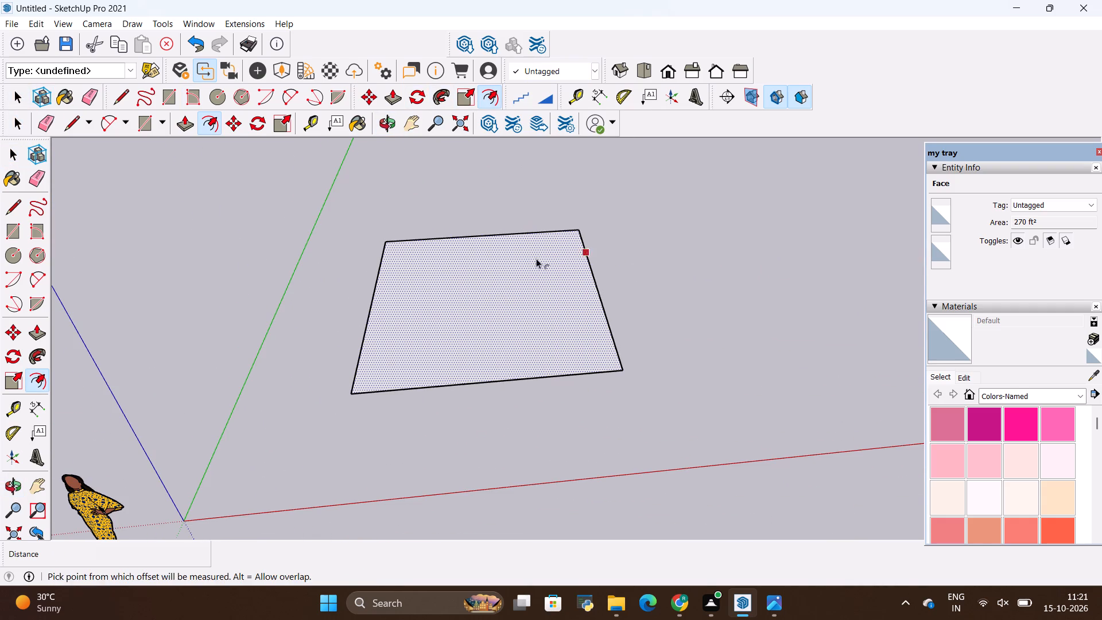
pyautogui.click(537, 265)
pyautogui.press('BackSpace')
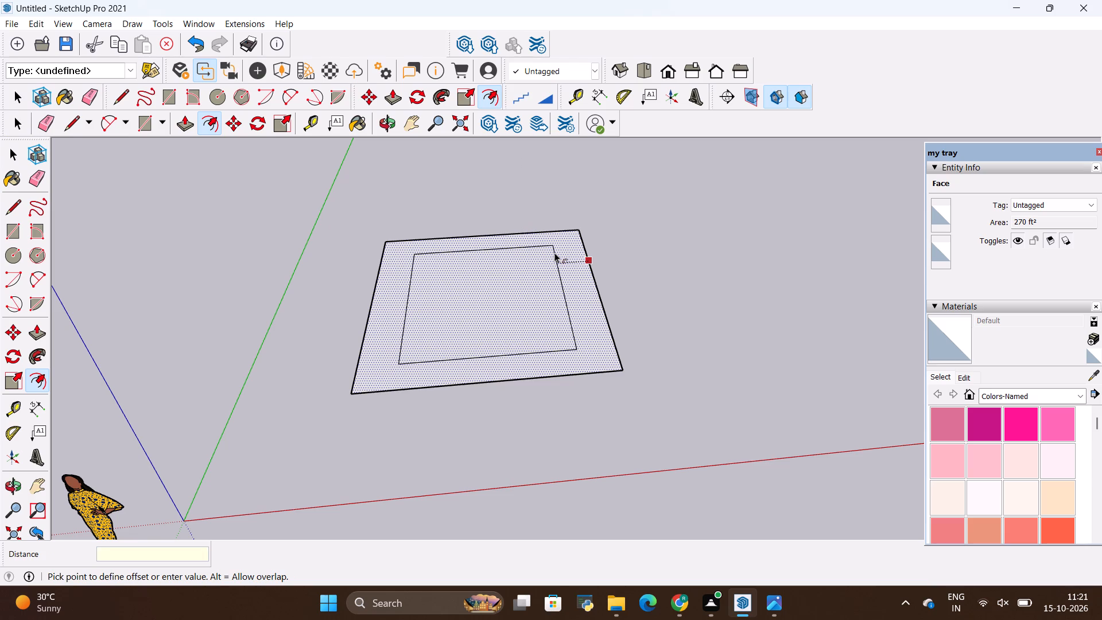
pyautogui.press('6')
pyautogui.hotkey('shift', '"')
pyautogui.press('Return')
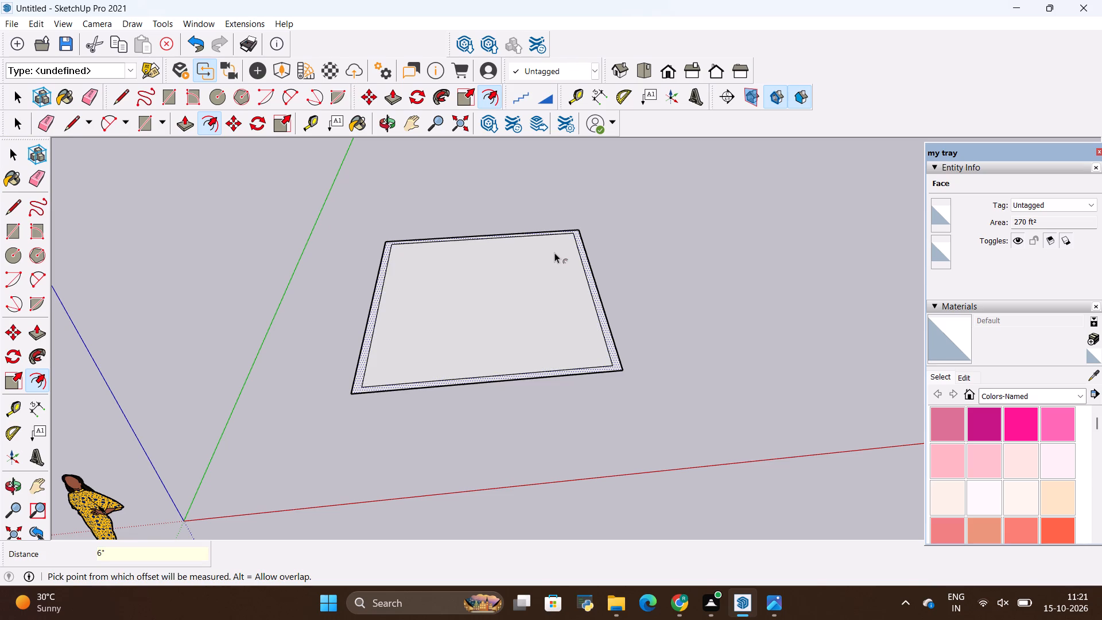
# Draw a short line parallel to the green axis from the inner outline's front corner nearest the red axis to the outer edge.
pyautogui.press('l')
pyautogui.scroll(11, 641, 403)
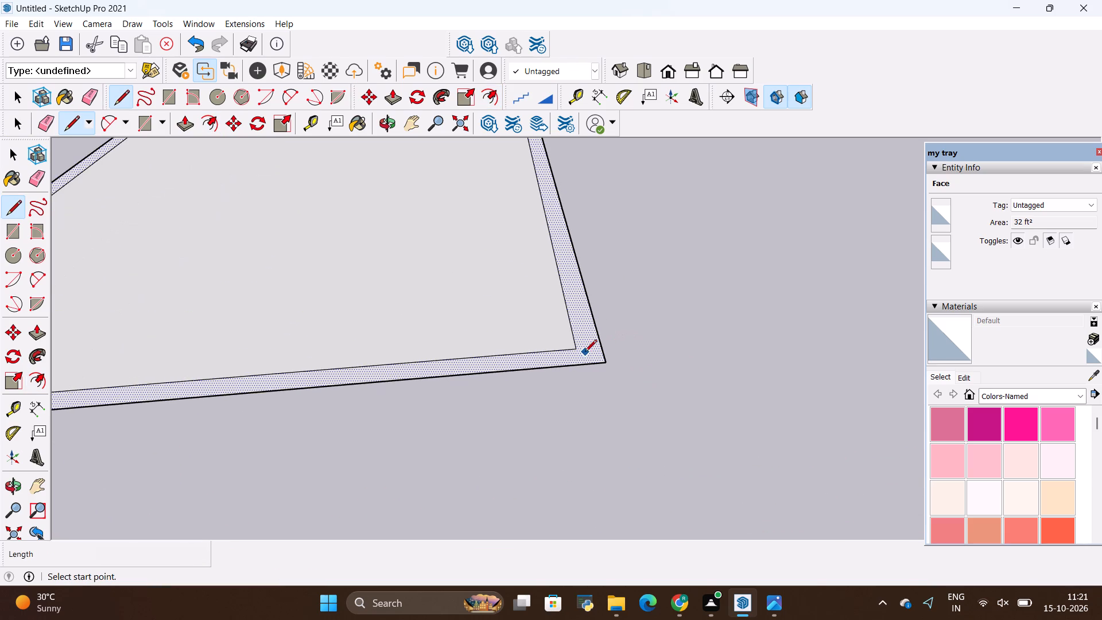
pyautogui.click(569, 346)
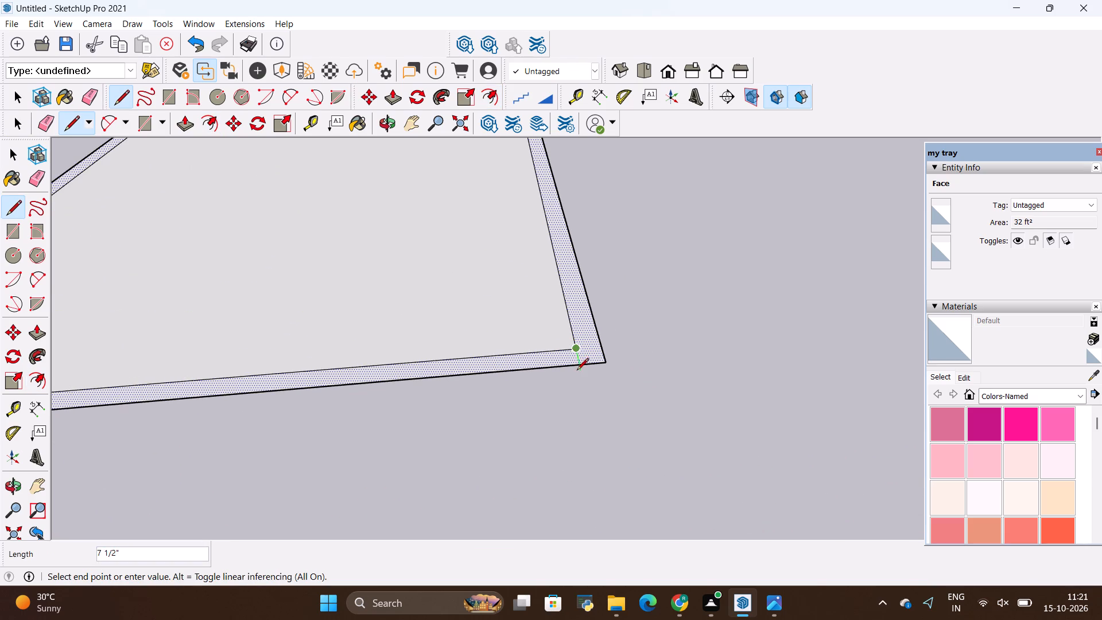
pyautogui.click(577, 370)
pyautogui.scroll(-4, 732, 342)
pyautogui.press('Escape')
pyautogui.scroll(9, 599, 371)
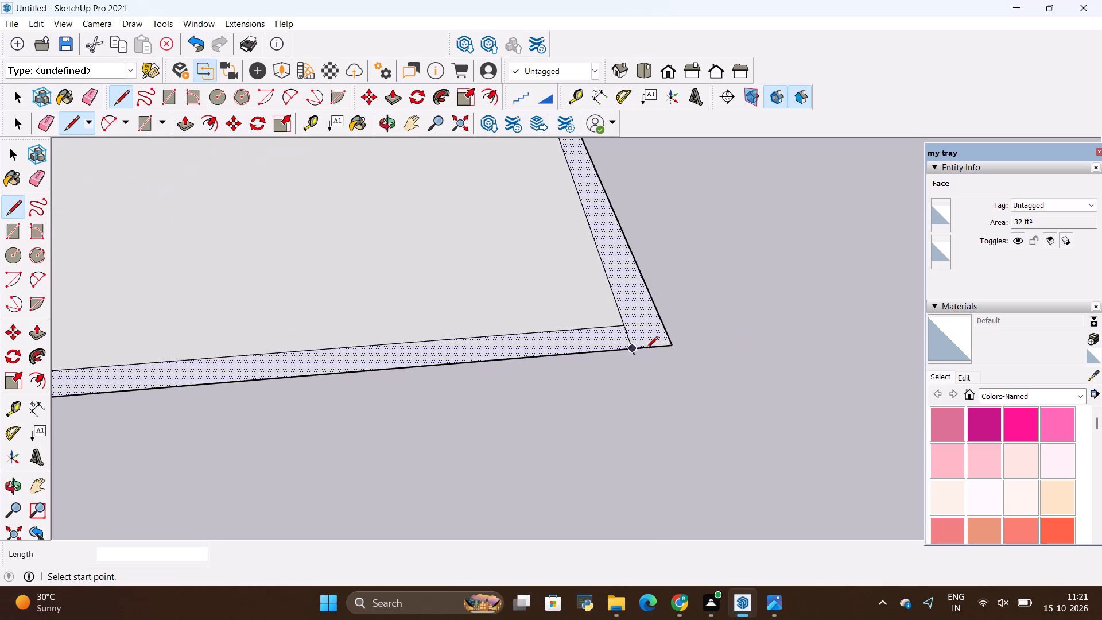
# Erase the stub of the short corner line that overshoots the floor's outer front edge.
pyautogui.scroll(13, 646, 349)
pyautogui.press('e')
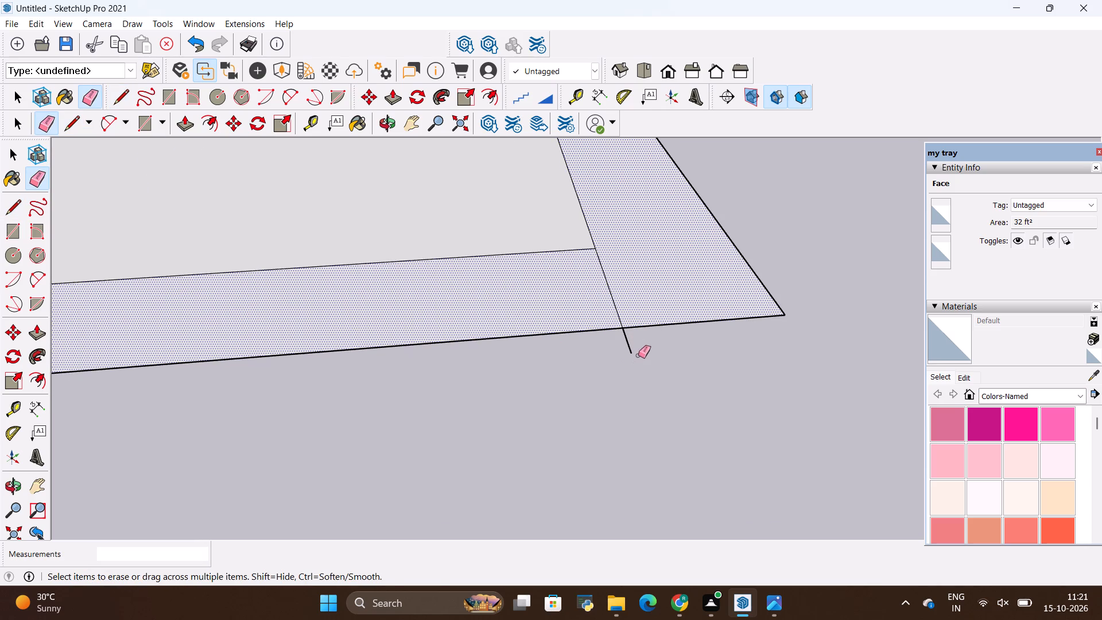
pyautogui.moveTo(647, 340); pyautogui.dragTo(610, 349)
# Draw a 6" line from the inner outline's other front corner, nearest the green axis, straight out to the outer front edge.
pyautogui.scroll(-9, 717, 352)
pyautogui.press('l')
pyautogui.scroll(-3, 719, 347)
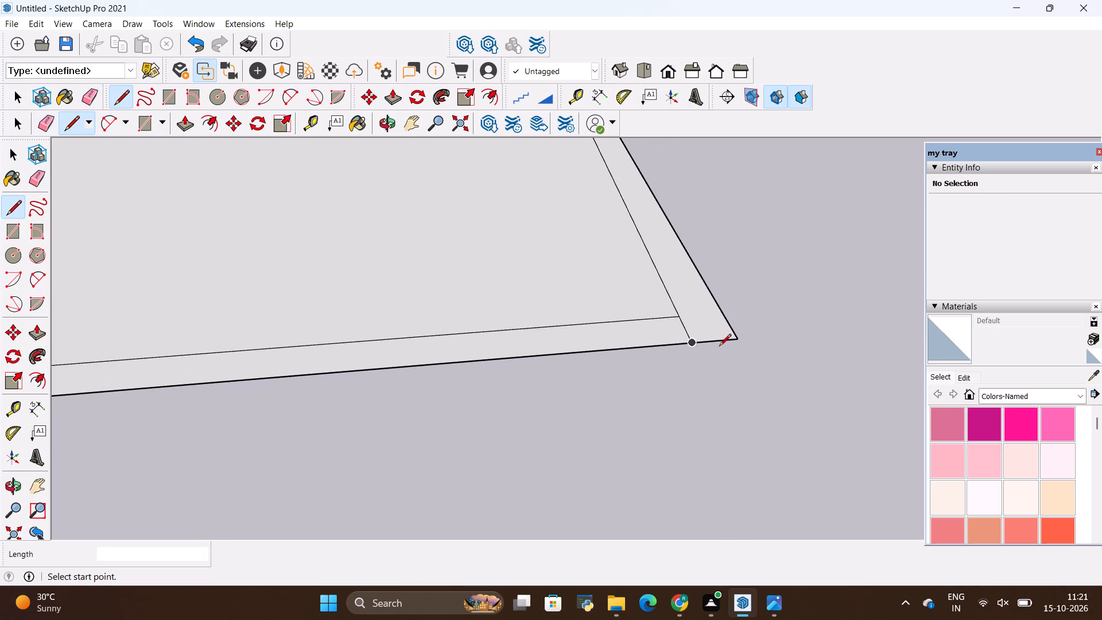
pyautogui.scroll(-16, 719, 347)
pyautogui.scroll(-1, 133, 420)
pyautogui.scroll(12, 133, 420)
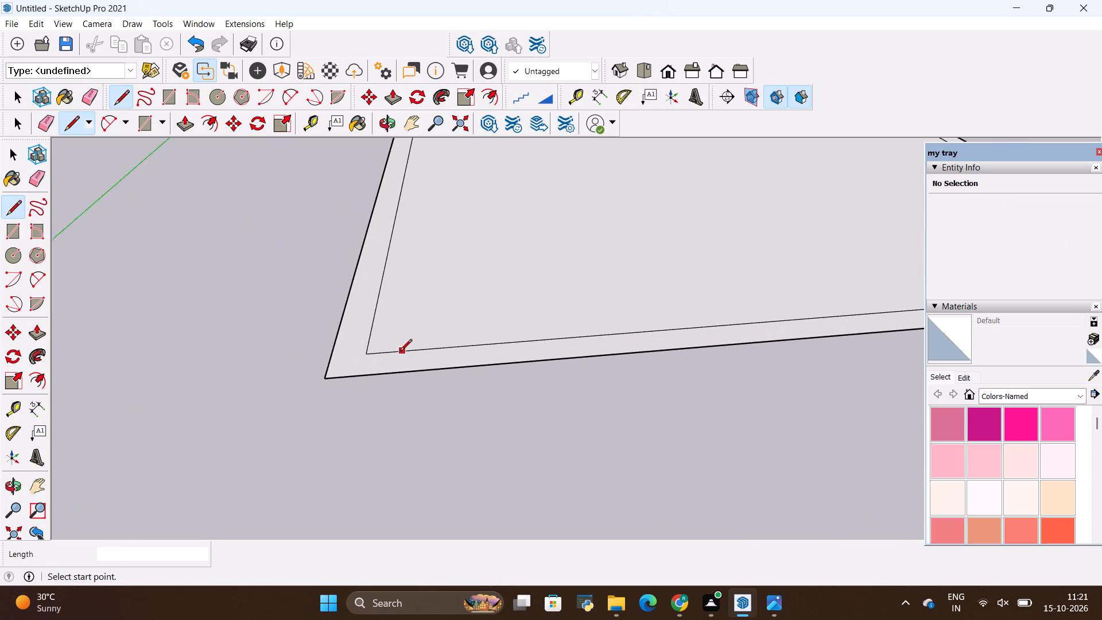
pyautogui.click(362, 351)
pyautogui.click(354, 377)
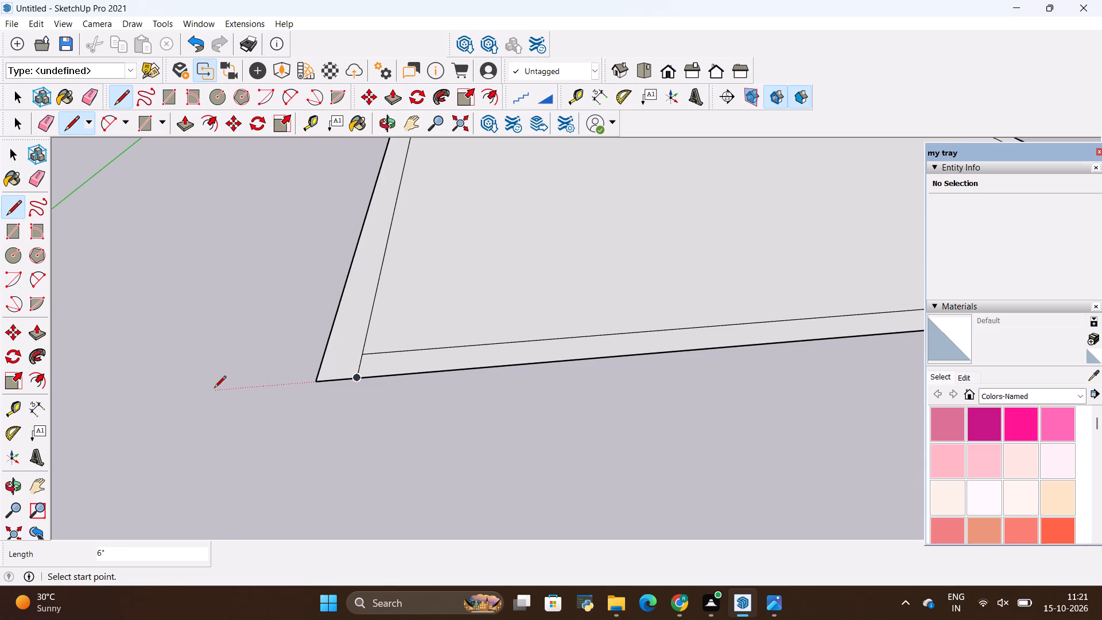
pyautogui.press('space')
# Erase the inner outline's front line between the two side strips, leaving a three-sided wall outline.
pyautogui.scroll(-4, 339, 382)
pyautogui.scroll(6, 479, 336)
pyautogui.press('e')
pyautogui.moveTo(463, 359); pyautogui.dragTo(465, 364)
pyautogui.moveTo(450, 365); pyautogui.dragTo(455, 379)
pyautogui.scroll(-17, 433, 383)
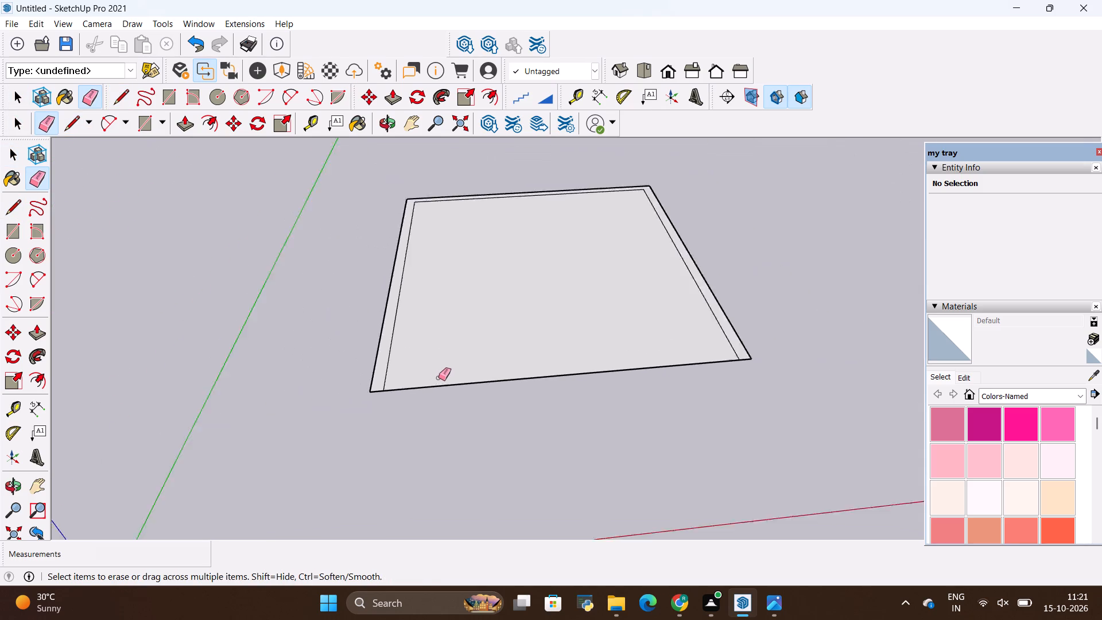
# Push/Pull the three-sided wall strip up 10' to raise the room's walls.
pyautogui.scroll(16, 667, 252)
pyautogui.scroll(1, 727, 270)
pyautogui.moveTo(716, 282); pyautogui.dragTo(709, 348, button='middle')
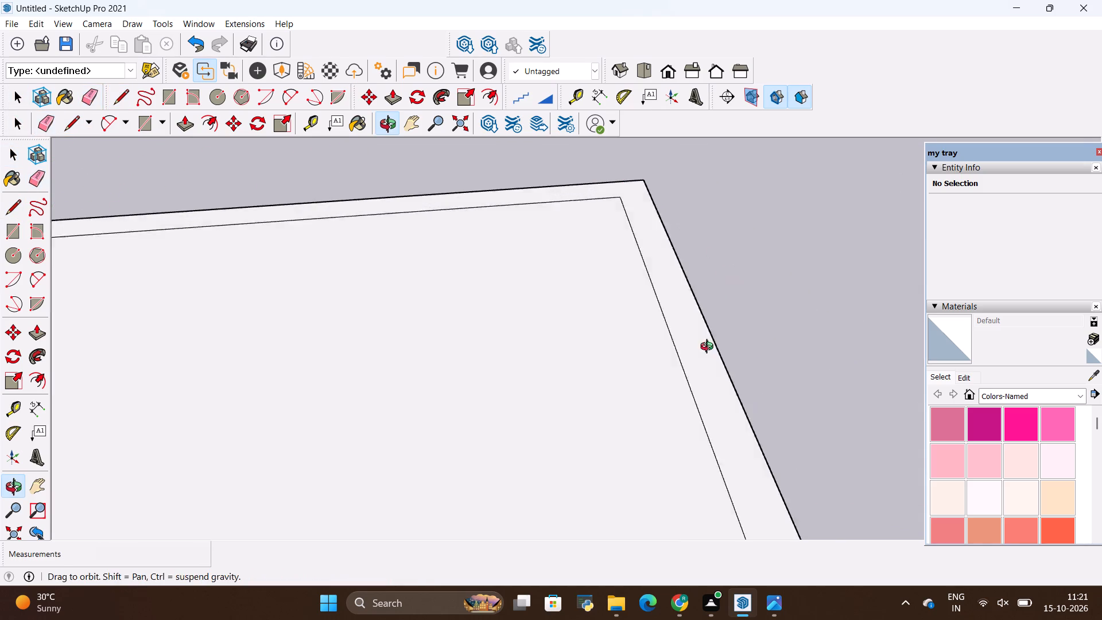
pyautogui.moveTo(709, 348); pyautogui.dragTo(694, 390, button='middle')
pyautogui.press('p')
pyautogui.click(677, 361)
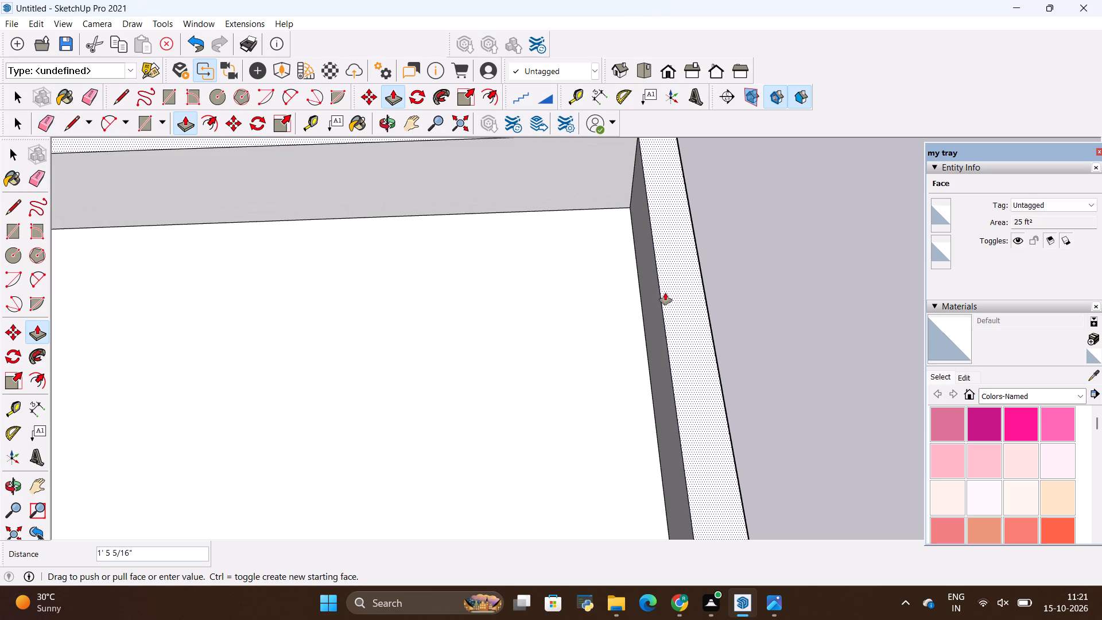
pyautogui.press('BackSpace')
pyautogui.write("10'")
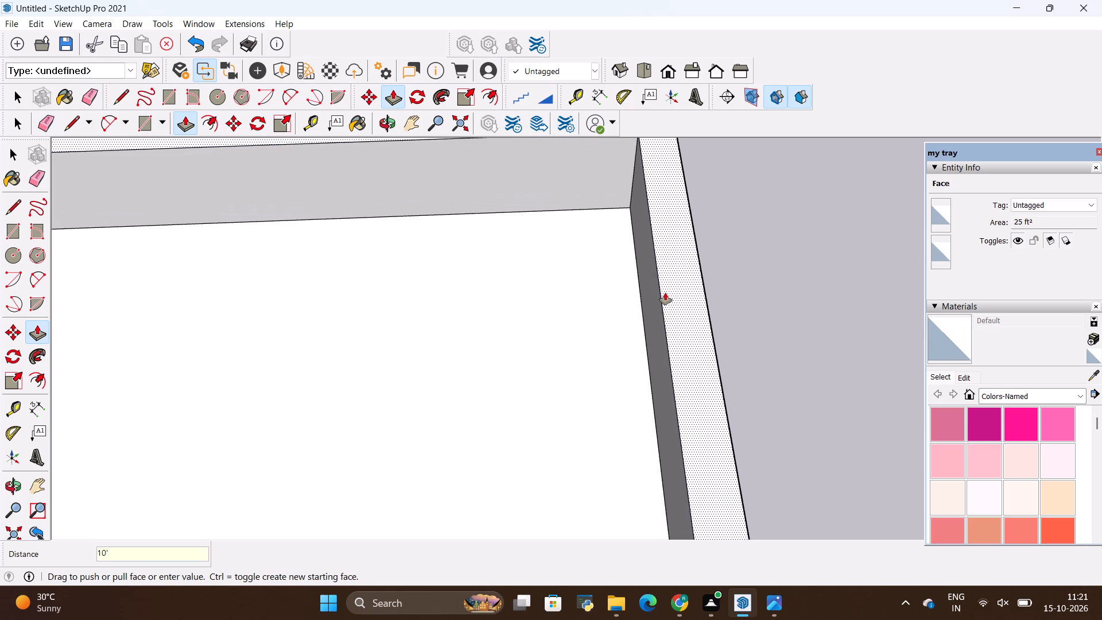
pyautogui.press('Return')
# Examine the raised walls from above and through the room's open front.
pyautogui.scroll(-2, 0, 487)
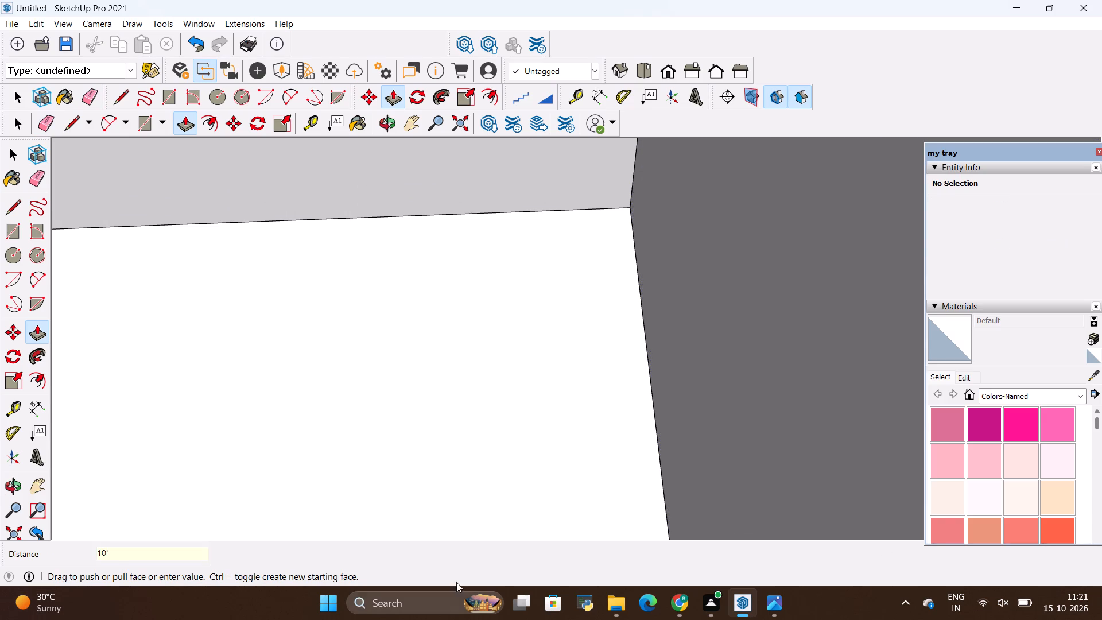
pyautogui.scroll(-5, 453, 580)
pyautogui.scroll(-20, 407, 323)
pyautogui.scroll(-6, 407, 323)
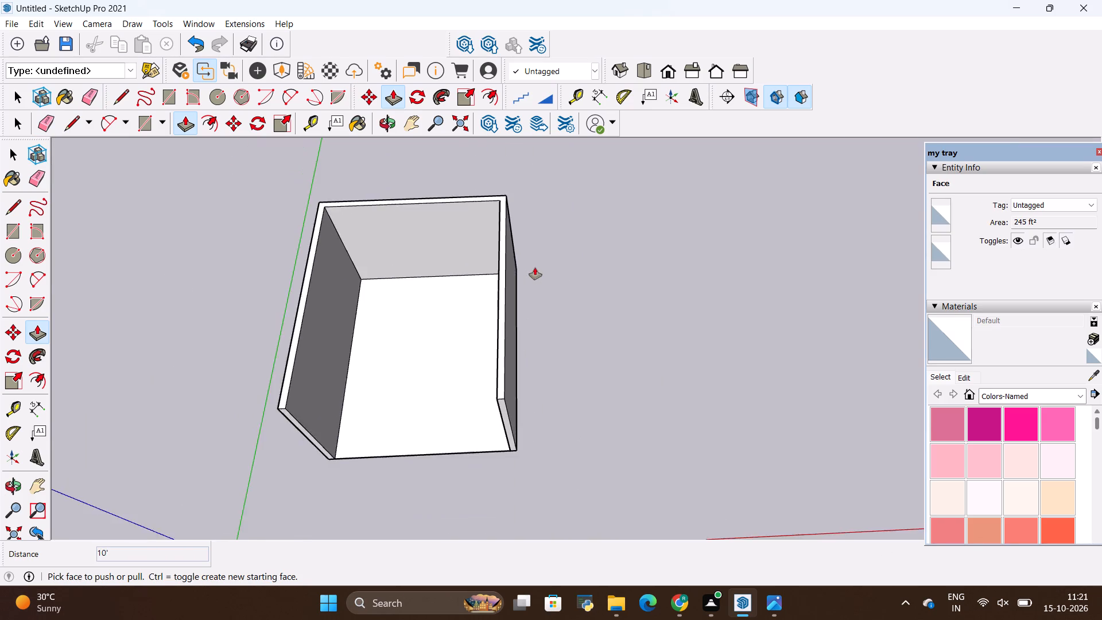
pyautogui.scroll(-5, 535, 268)
pyautogui.moveTo(455, 405); pyautogui.dragTo(478, 182, button='middle')
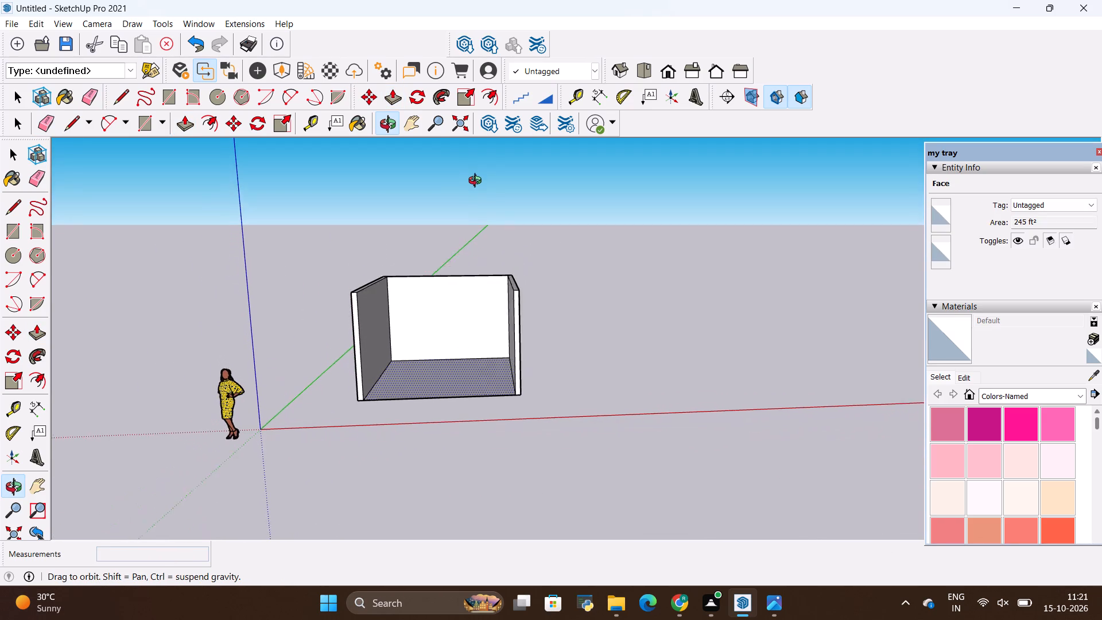
pyautogui.moveTo(478, 182); pyautogui.dragTo(499, 289, button='middle')
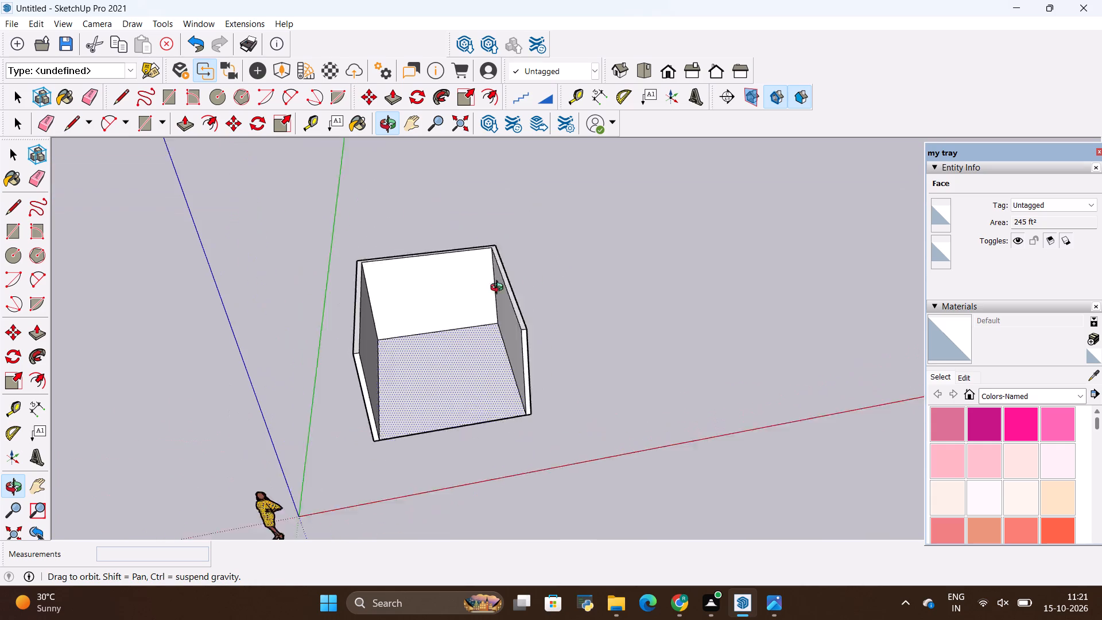
pyautogui.moveTo(499, 289); pyautogui.dragTo(453, 289, button='middle')
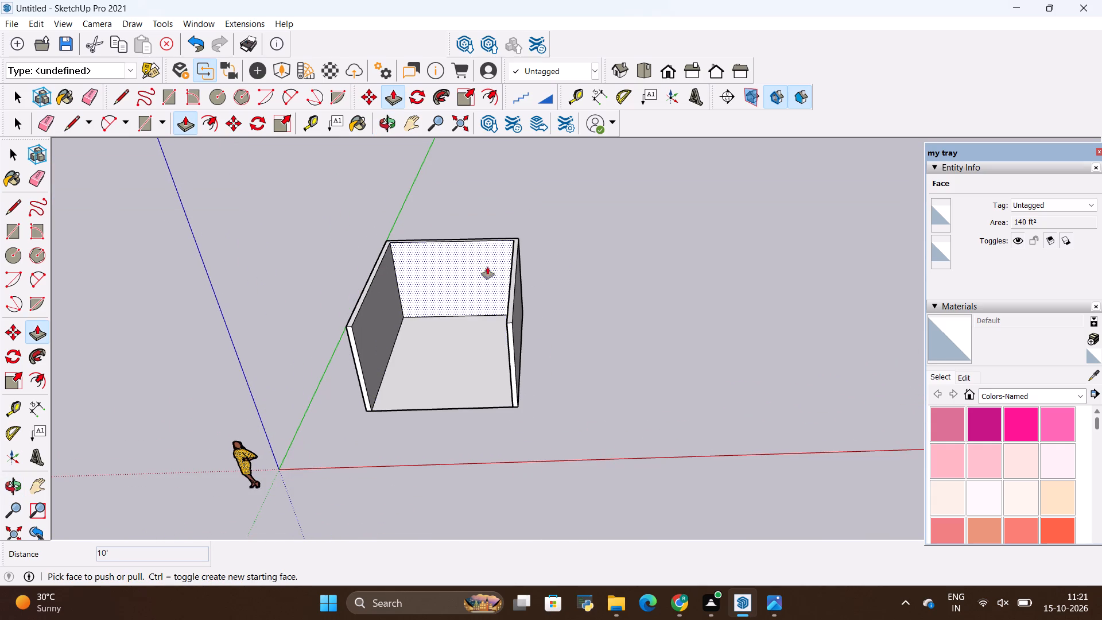
pyautogui.moveTo(560, 390); pyautogui.dragTo(579, 286, button='middle')
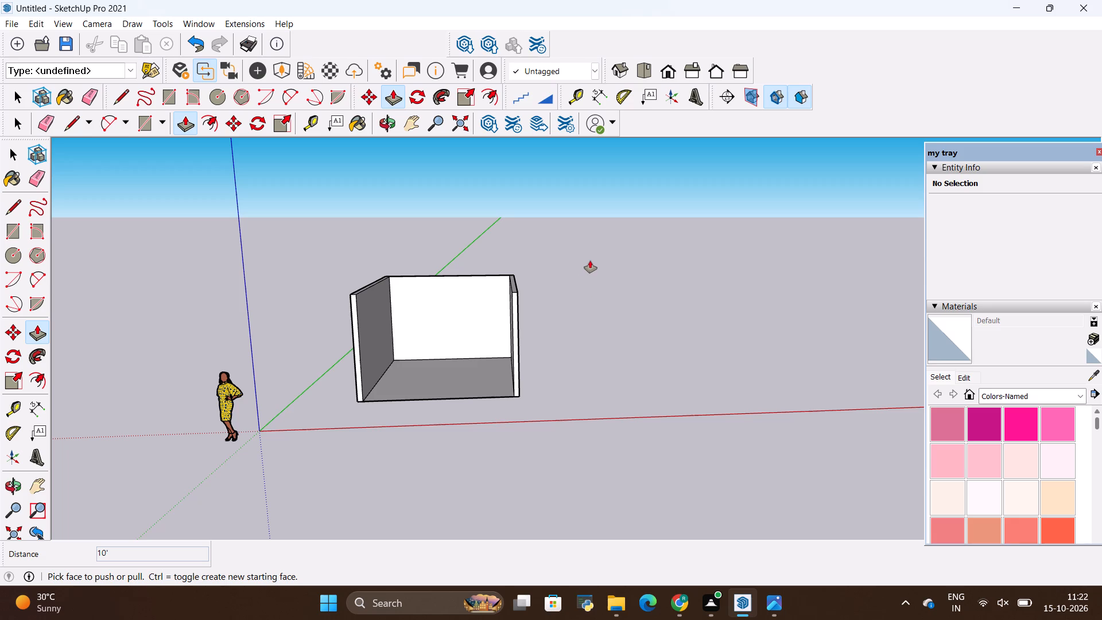
pyautogui.scroll(11, 363, 340)
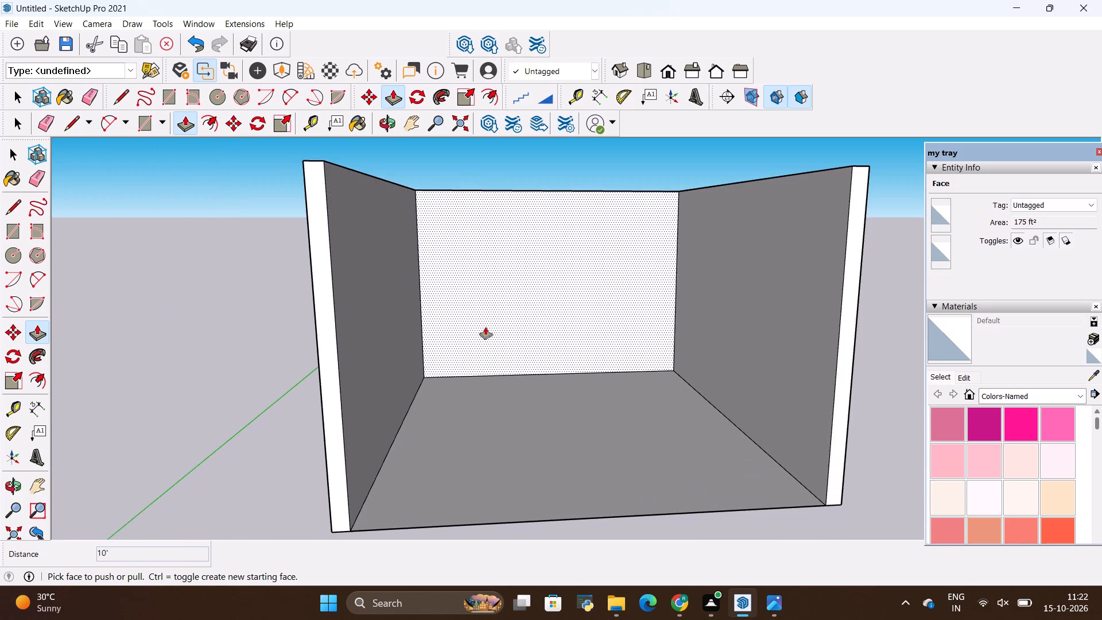
pyautogui.moveTo(486, 326); pyautogui.dragTo(466, 413, button='middle')
pyautogui.scroll(-6, 459, 379)
# Switch to Photos to examine the window wall in the bedroom reference image and compare it with the model's matching side wall.
pyautogui.hotkey('alt', 'Tab')
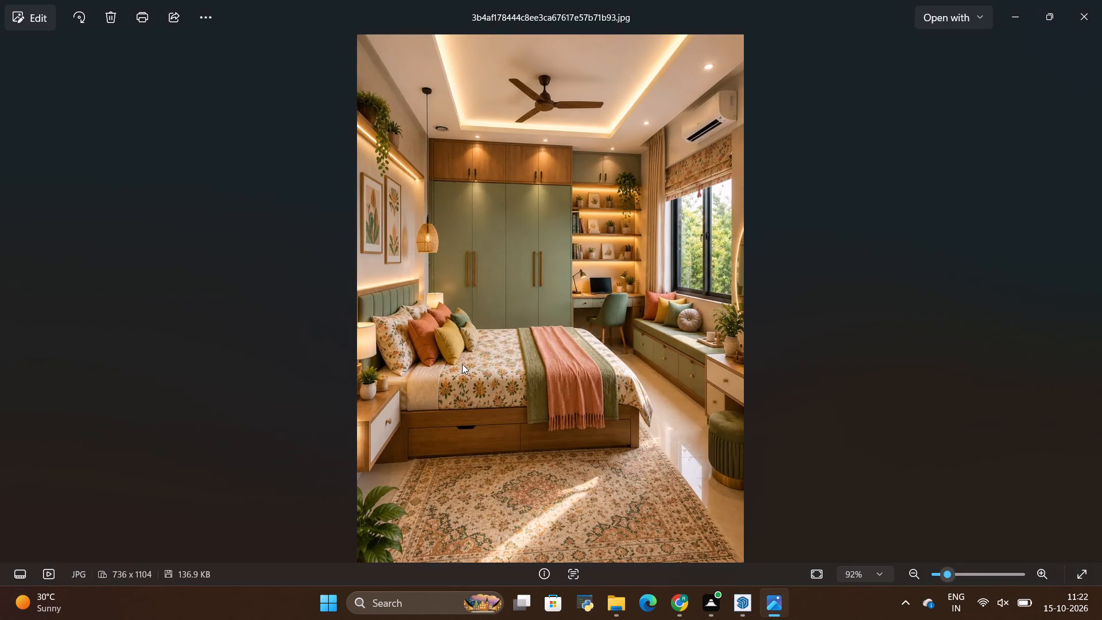
pyautogui.hotkey('alt', 'Tab')
pyautogui.hotkey('alt', 'Tab')
pyautogui.scroll(3, 502, 214)
pyautogui.scroll(4, 520, 164)
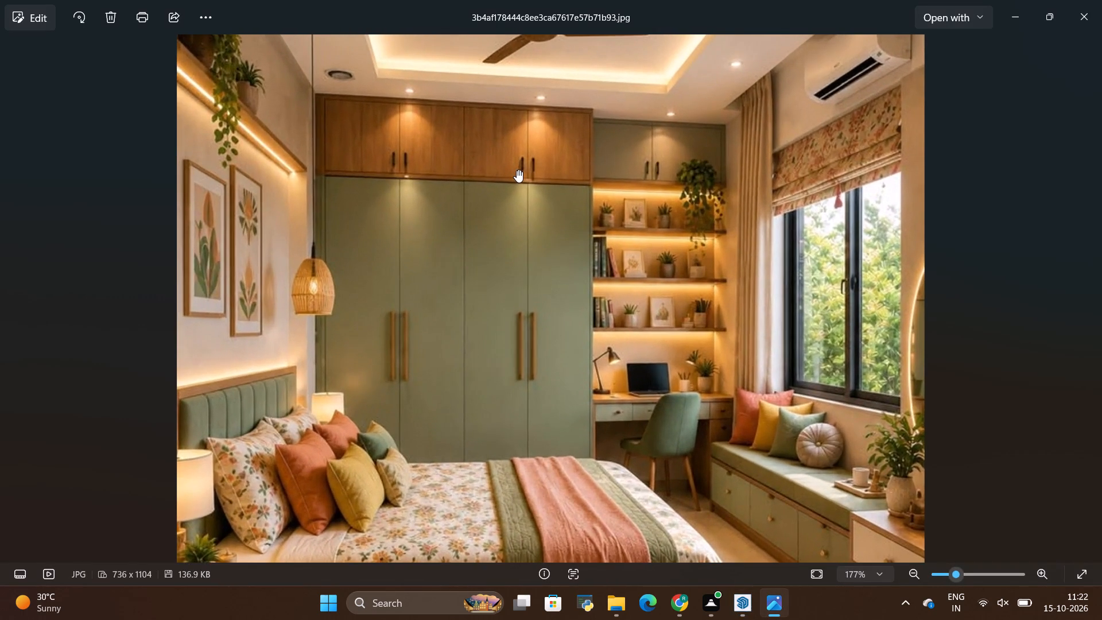
pyautogui.hotkey('alt', 'Tab')
pyautogui.scroll(-4, 493, 432)
pyautogui.moveTo(492, 425); pyautogui.dragTo(678, 421, button='middle')
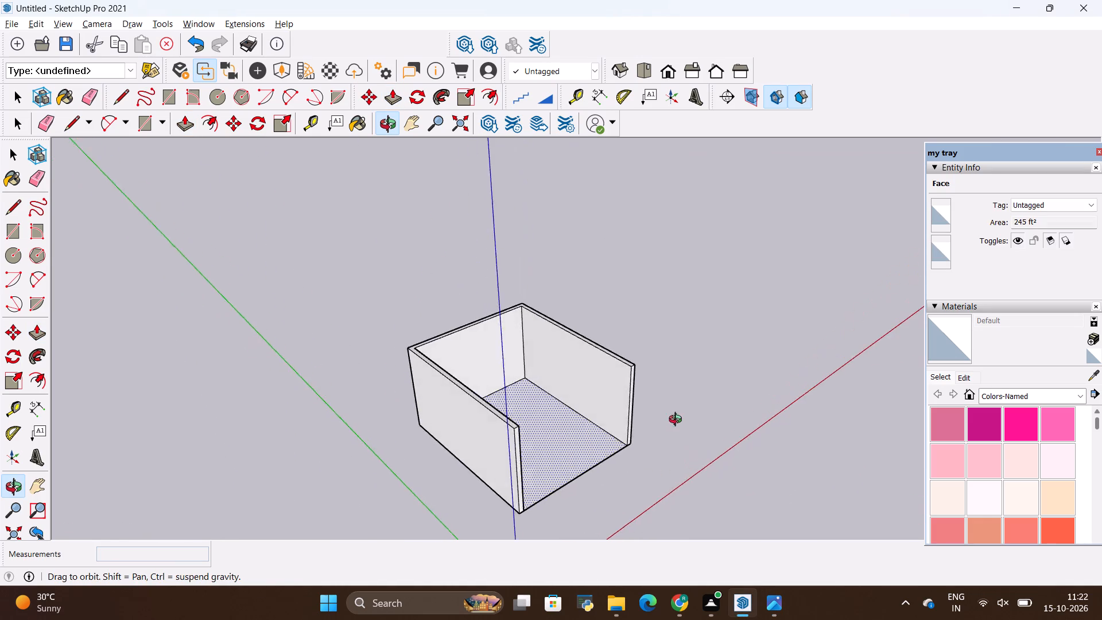
pyautogui.moveTo(678, 421); pyautogui.dragTo(713, 424, button='middle')
pyautogui.scroll(7, 485, 385)
pyautogui.hotkey('alt', 'Tab')
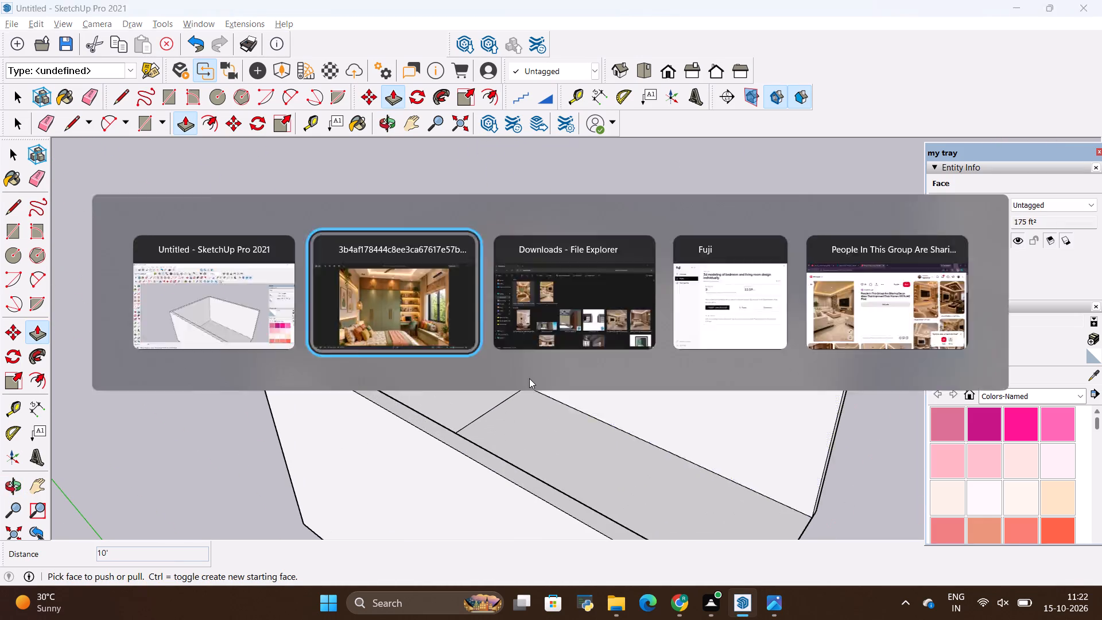
pyautogui.hotkey('alt', 'Tab')
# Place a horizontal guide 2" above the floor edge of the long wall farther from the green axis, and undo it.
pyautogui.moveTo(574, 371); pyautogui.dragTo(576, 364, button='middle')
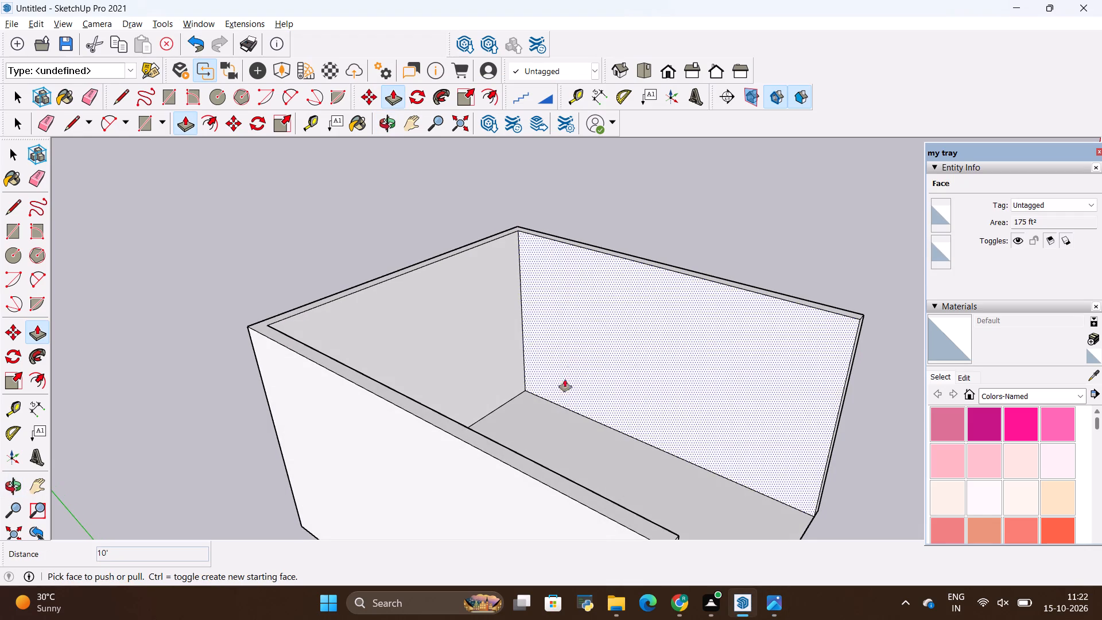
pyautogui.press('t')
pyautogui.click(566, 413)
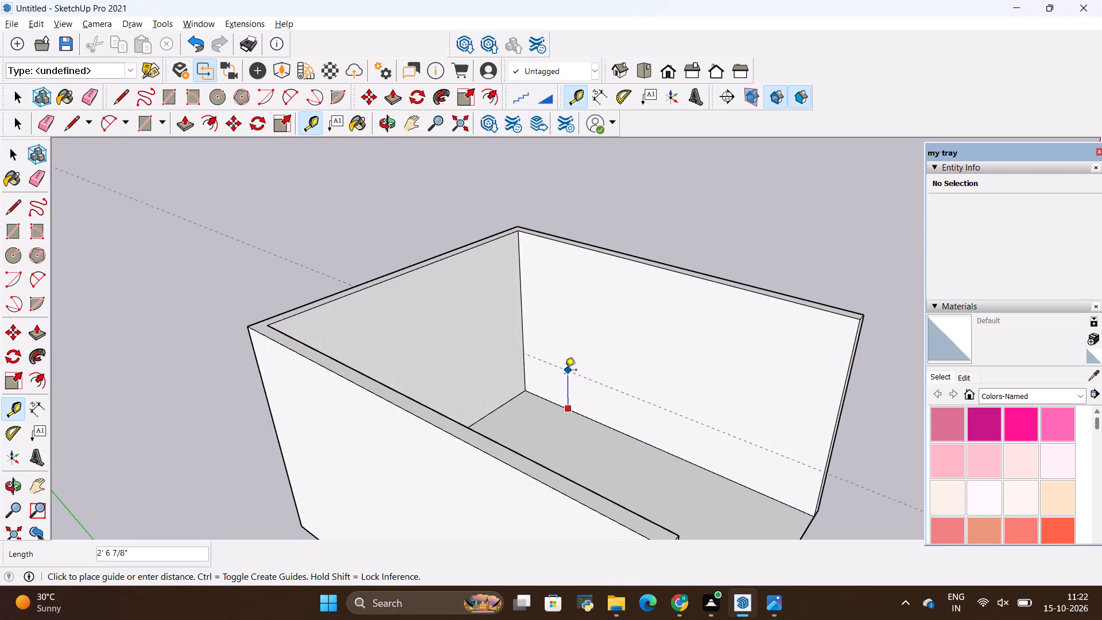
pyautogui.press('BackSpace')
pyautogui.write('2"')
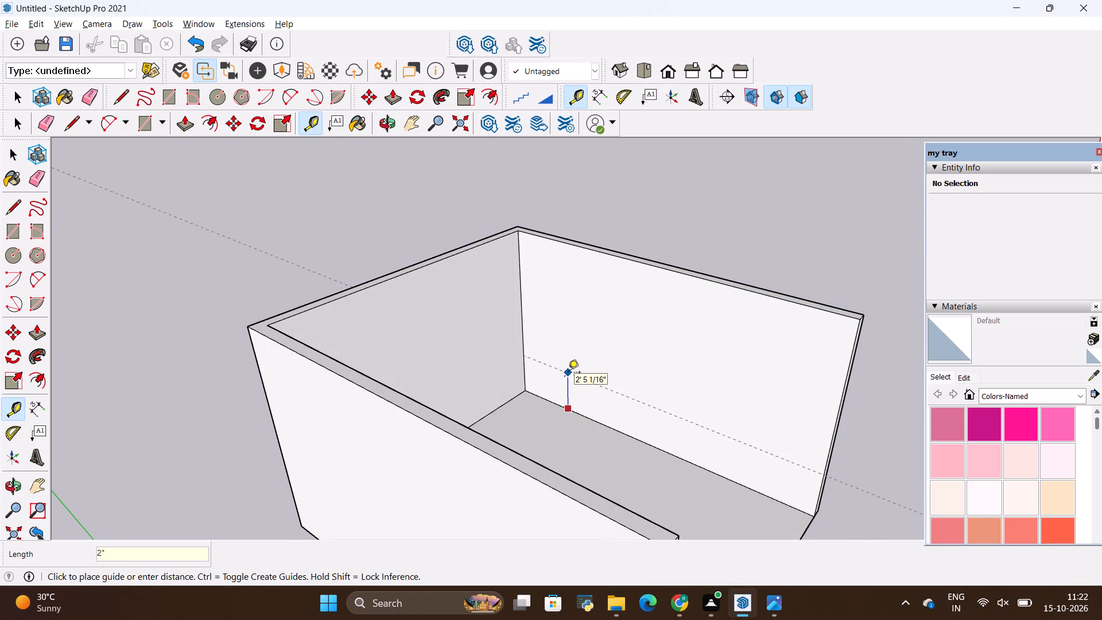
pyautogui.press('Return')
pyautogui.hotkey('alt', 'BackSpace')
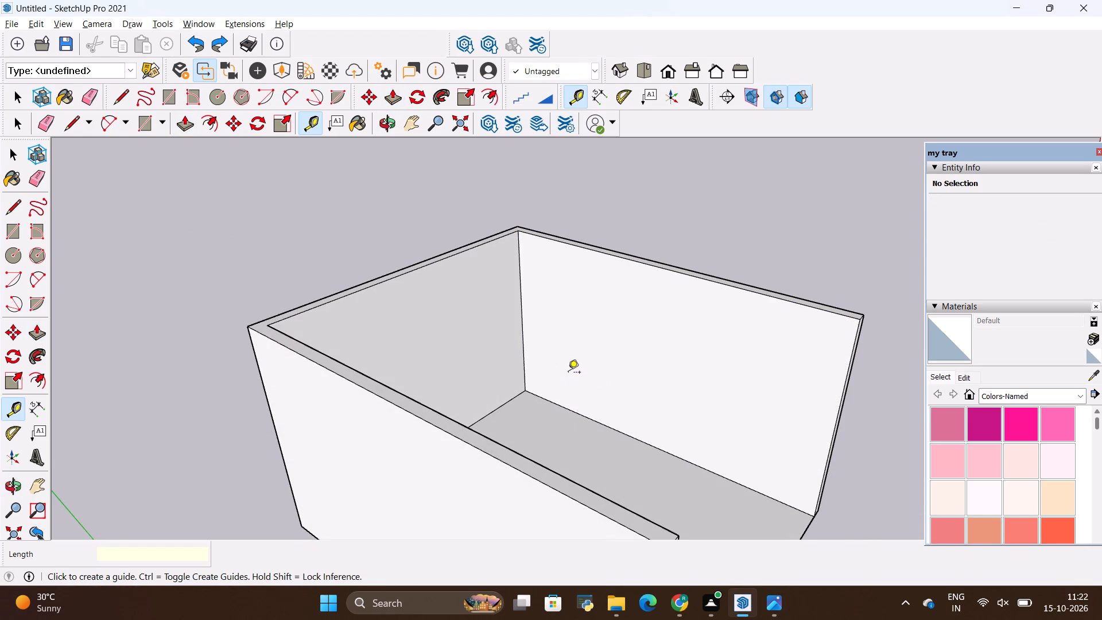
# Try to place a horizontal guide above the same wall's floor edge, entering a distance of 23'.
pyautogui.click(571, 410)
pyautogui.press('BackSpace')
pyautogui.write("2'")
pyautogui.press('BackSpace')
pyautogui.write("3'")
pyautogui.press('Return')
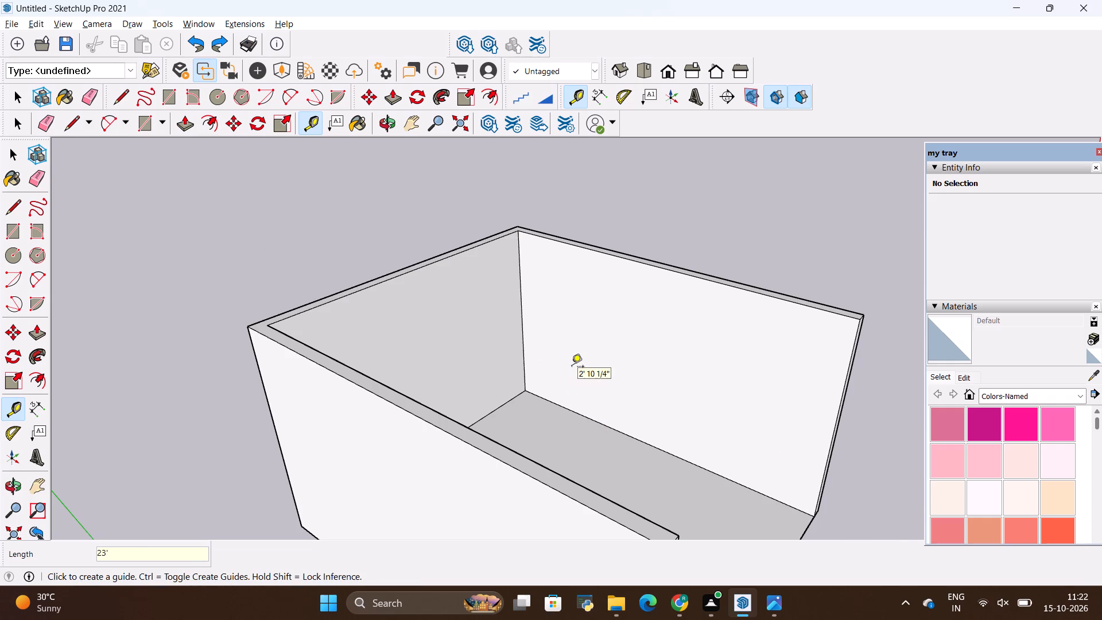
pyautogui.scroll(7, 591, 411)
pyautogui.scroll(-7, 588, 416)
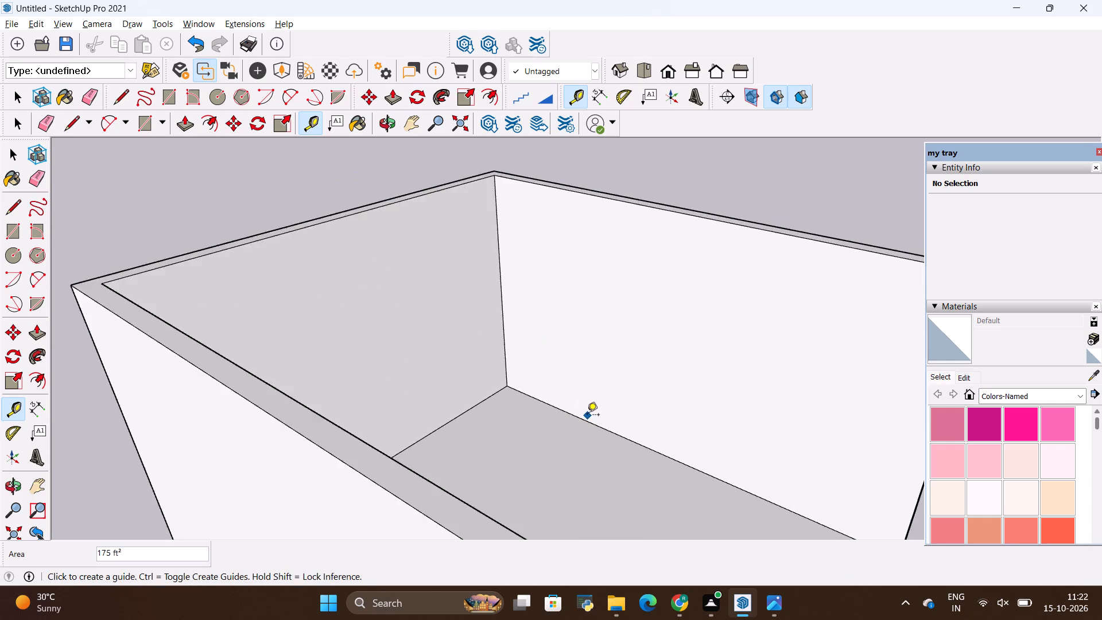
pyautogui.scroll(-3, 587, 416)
# Place a horizontal guide 3' above the long wall's floor edge and a second guide 5' above the first.
pyautogui.click(572, 409)
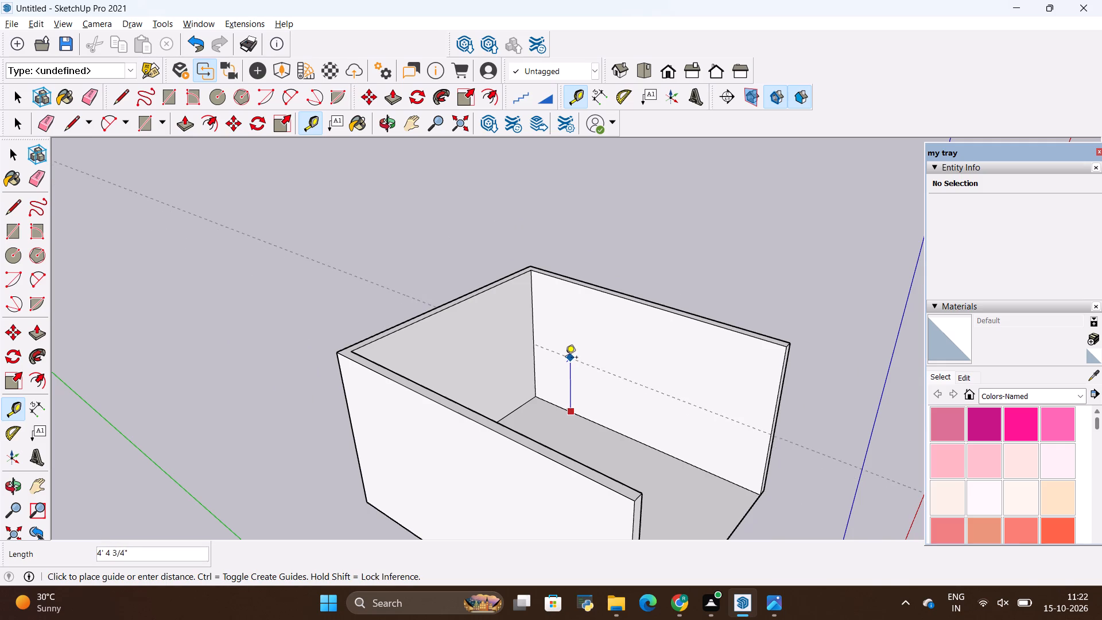
pyautogui.press('BackSpace')
pyautogui.write("3'")
pyautogui.press('Return')
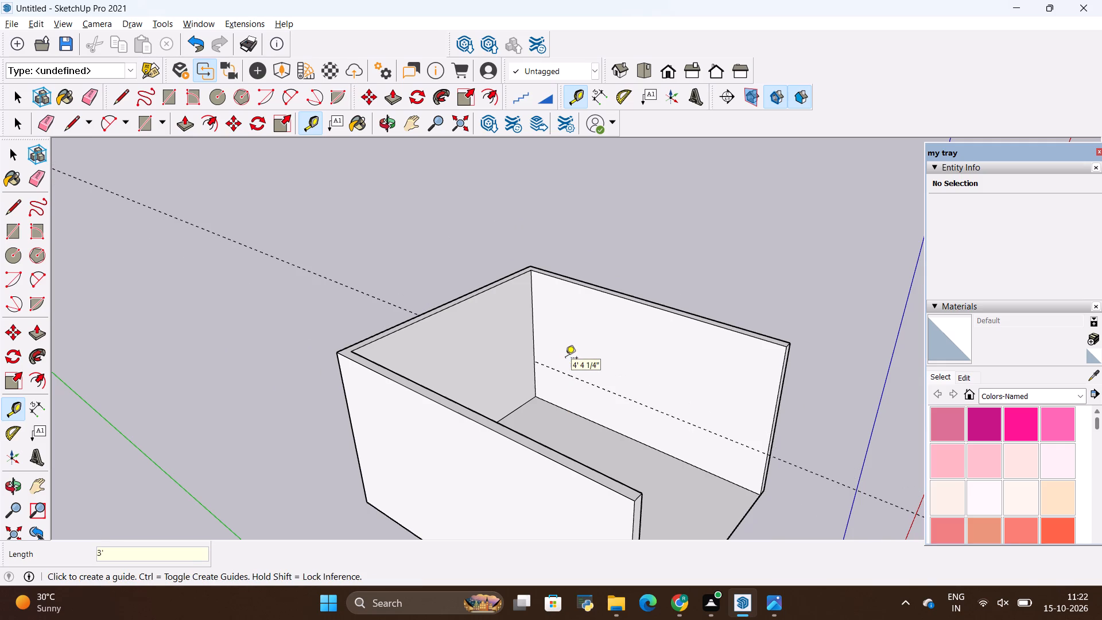
pyautogui.click(568, 377)
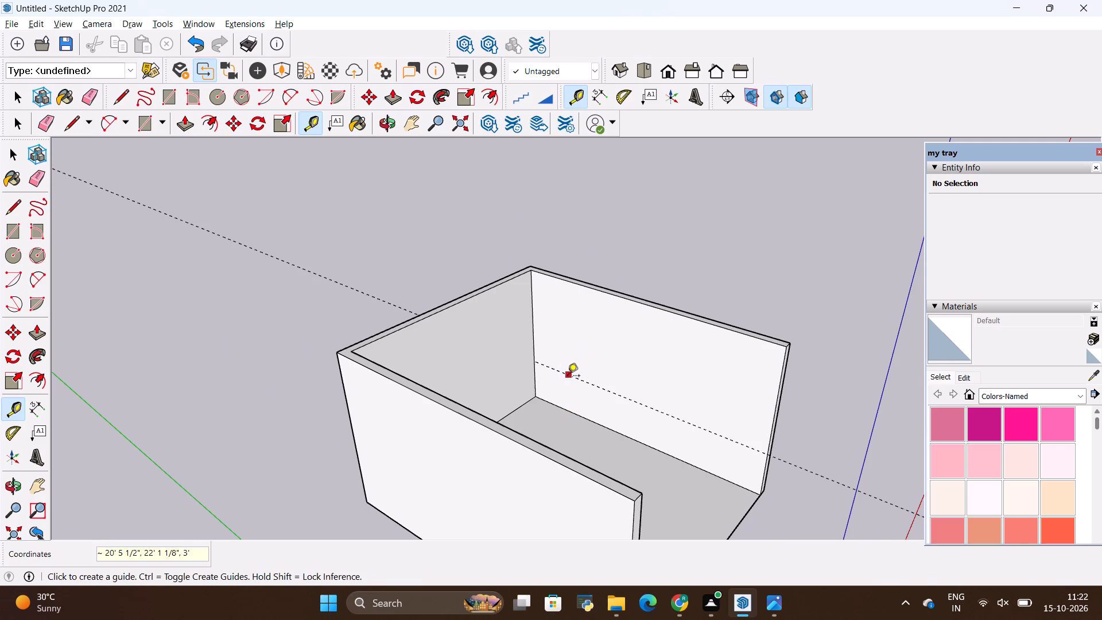
pyautogui.press('BackSpace')
pyautogui.write("5'")
pyautogui.press('Return')
# Place a vertical guide on the long wall 3' from the back corner and a second guide 6' beyond it.
pyautogui.press('t')
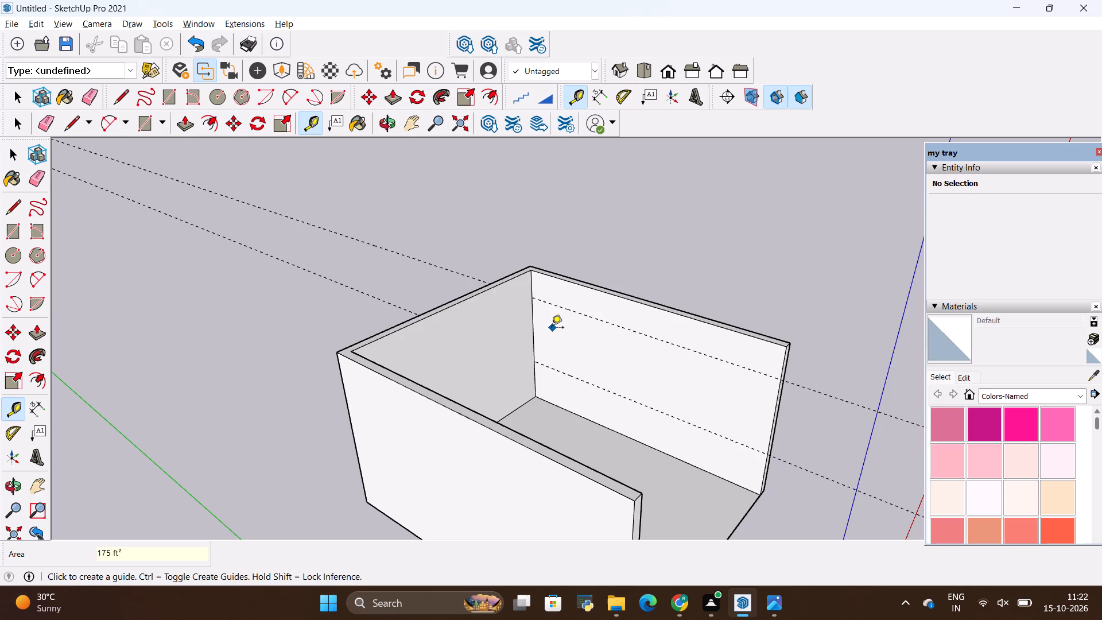
pyautogui.click(531, 316)
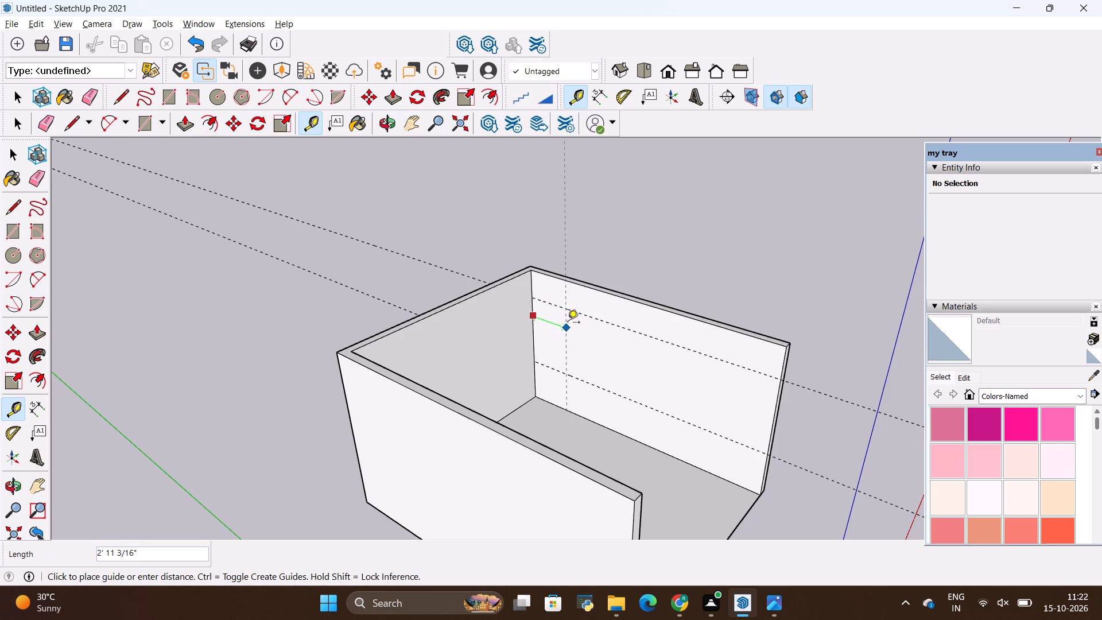
pyautogui.press('BackSpace')
pyautogui.write("3'")
pyautogui.press('Return')
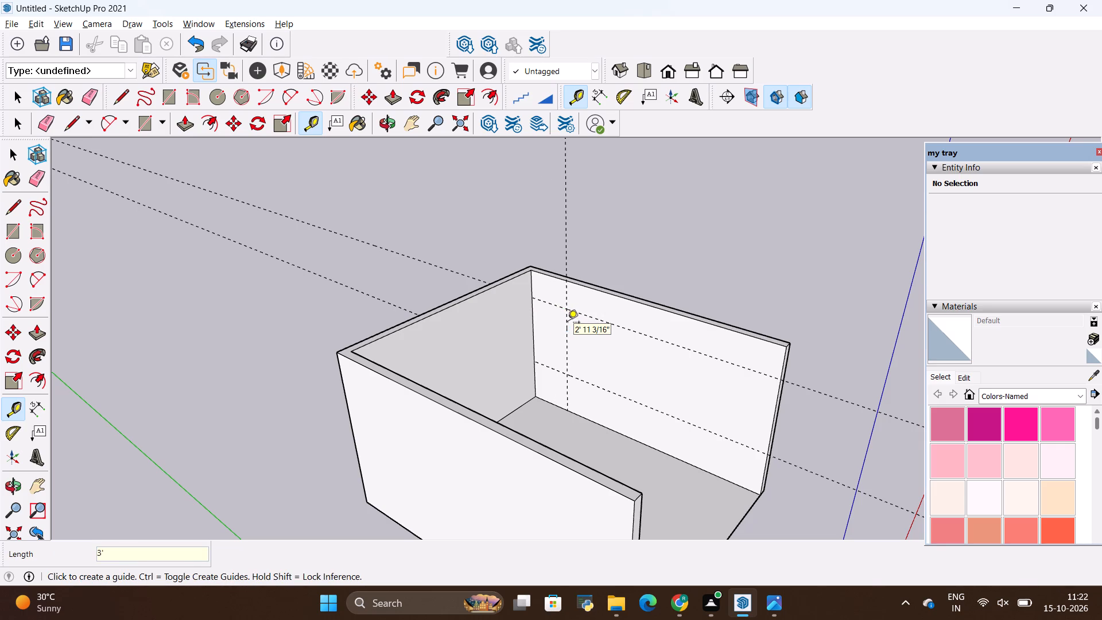
pyautogui.click(568, 323)
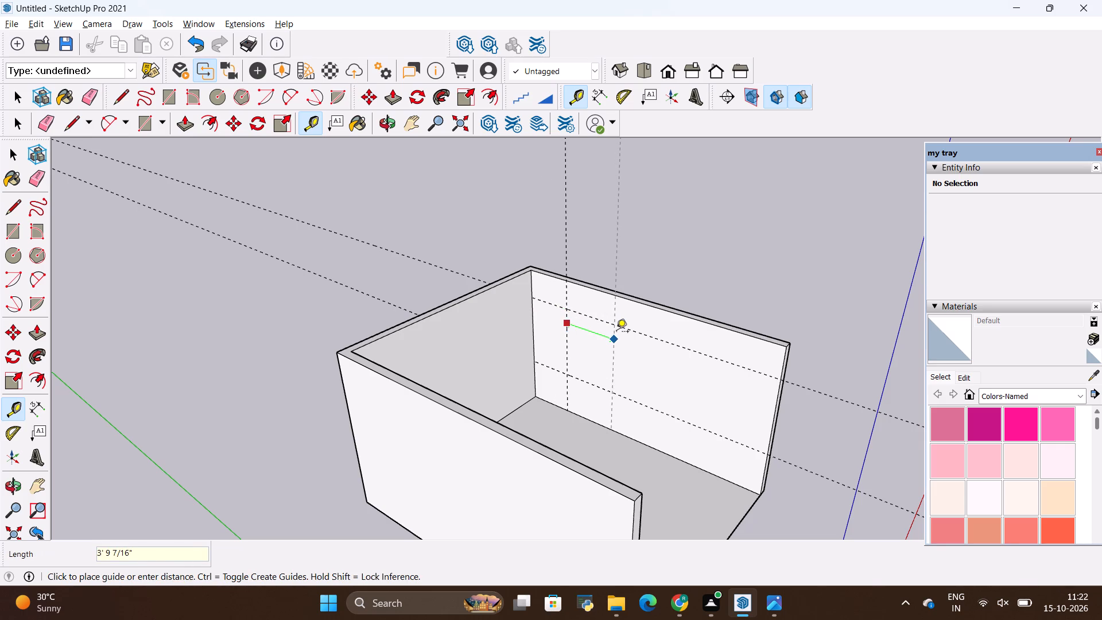
pyautogui.press('BackSpace')
pyautogui.write("6'")
pyautogui.press('Return')
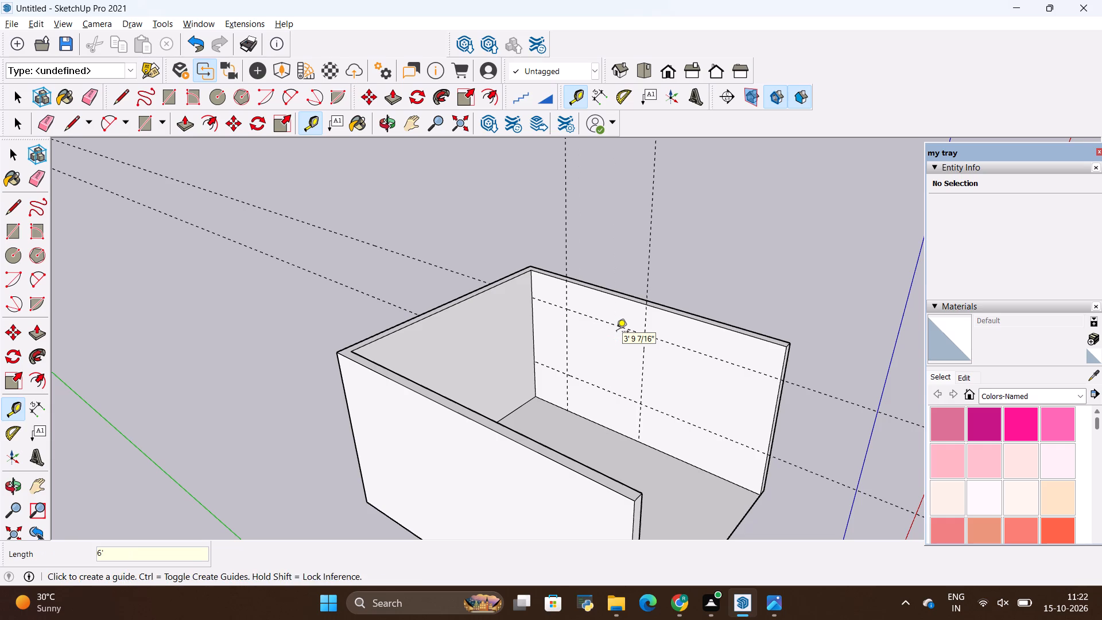
# Draw a 6' by 5' window rectangle on the long wall between the four guide intersections.
pyautogui.press('r')
pyautogui.scroll(2, 601, 336)
pyautogui.scroll(-5, 536, 417)
pyautogui.moveTo(576, 417); pyautogui.dragTo(656, 444, button='middle')
pyautogui.scroll(7, 602, 403)
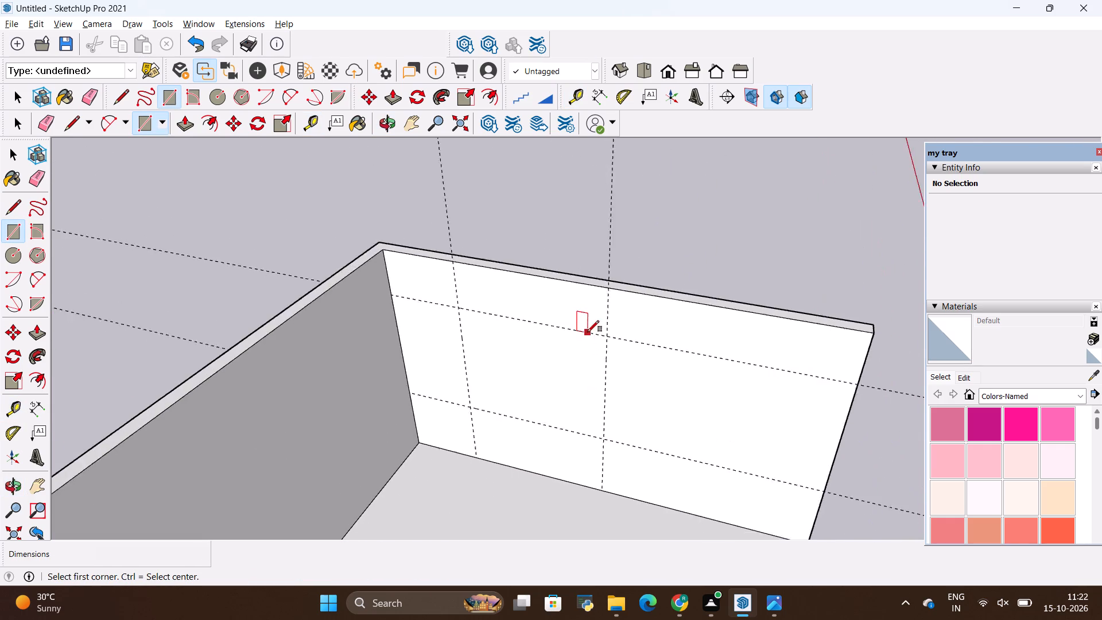
pyautogui.scroll(6, 588, 332)
pyautogui.click(398, 276)
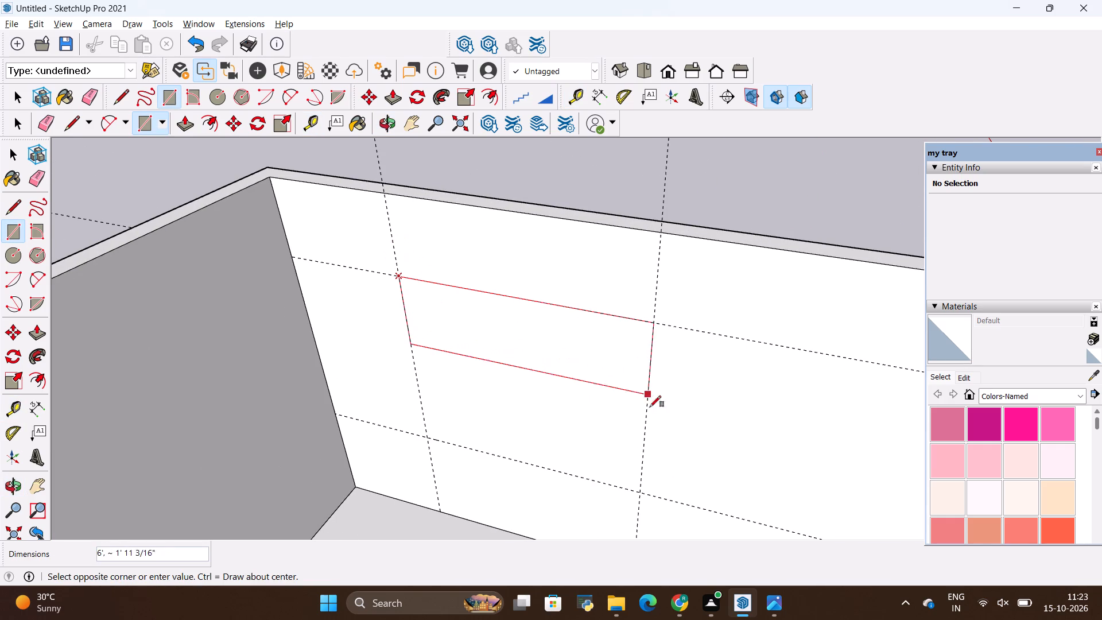
pyautogui.click(643, 491)
pyautogui.press('space')
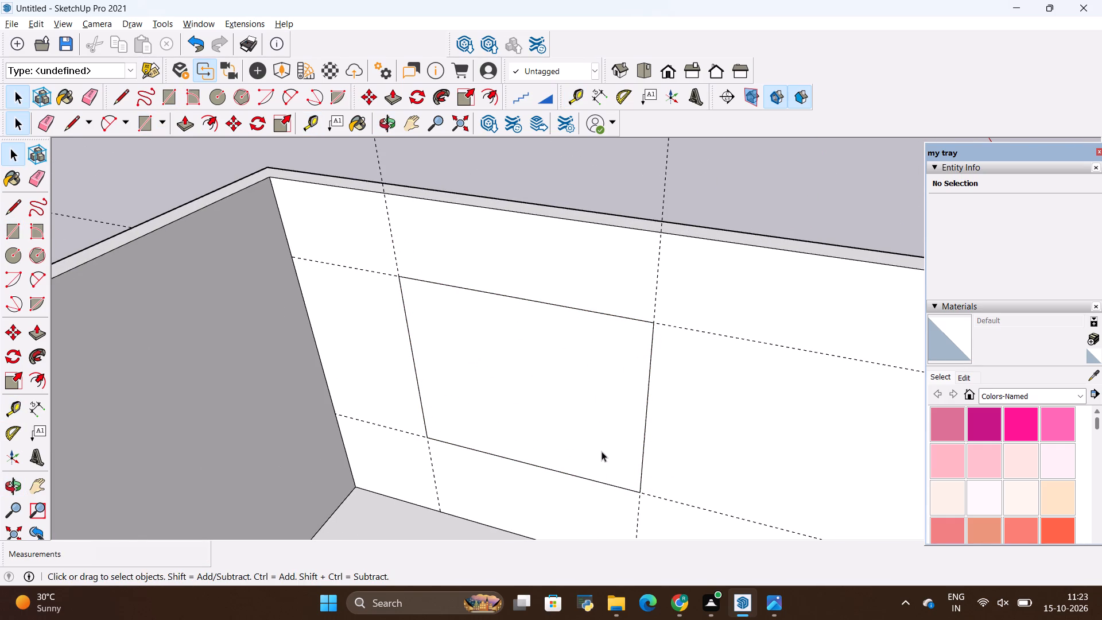
# Push the window rectangle through the wall's thickness to cut out the window opening.
pyautogui.press('p')
pyautogui.click(602, 449)
pyautogui.click(598, 427)
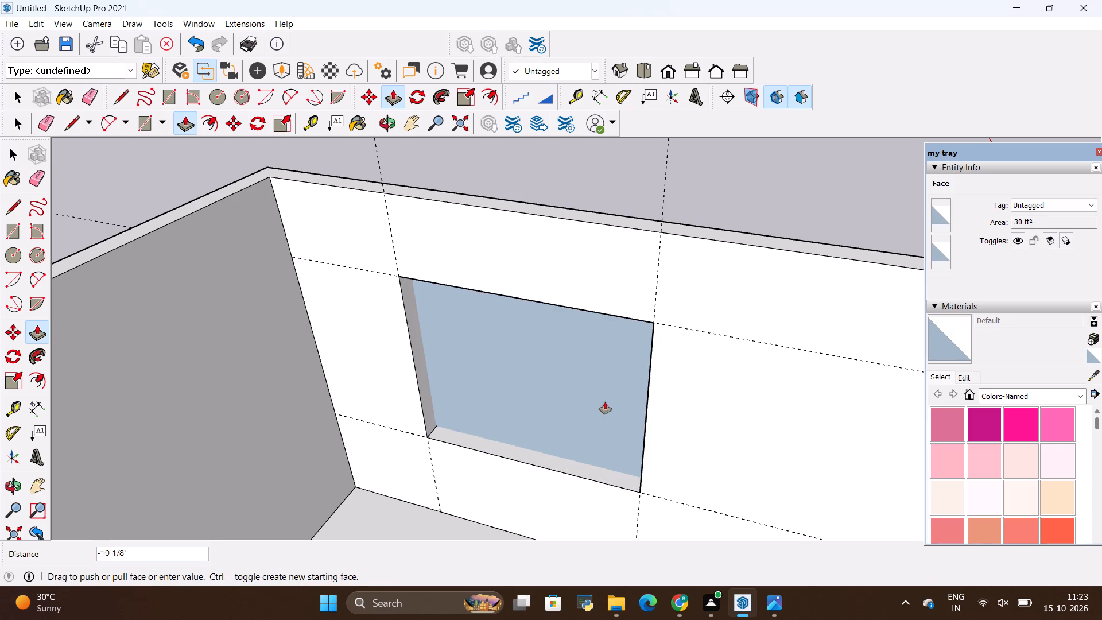
pyautogui.click(607, 394)
# Import the Janela window model from the ALL 3D WAREHOUSE ITEMS folder and place it outside the room beside the long wall.
pyautogui.scroll(-6, 523, 454)
pyautogui.moveTo(657, 435); pyautogui.dragTo(522, 441, button='middle')
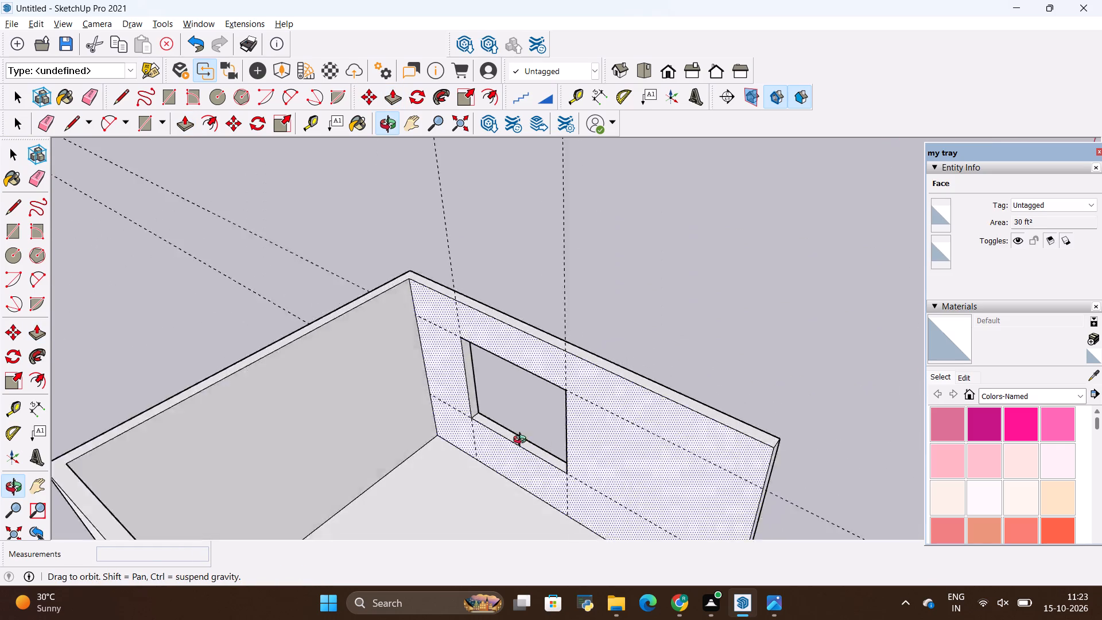
pyautogui.moveTo(522, 441); pyautogui.dragTo(439, 408, button='middle')
pyautogui.moveTo(449, 390); pyautogui.dragTo(533, 374, button='middle')
pyautogui.scroll(-2, 482, 389)
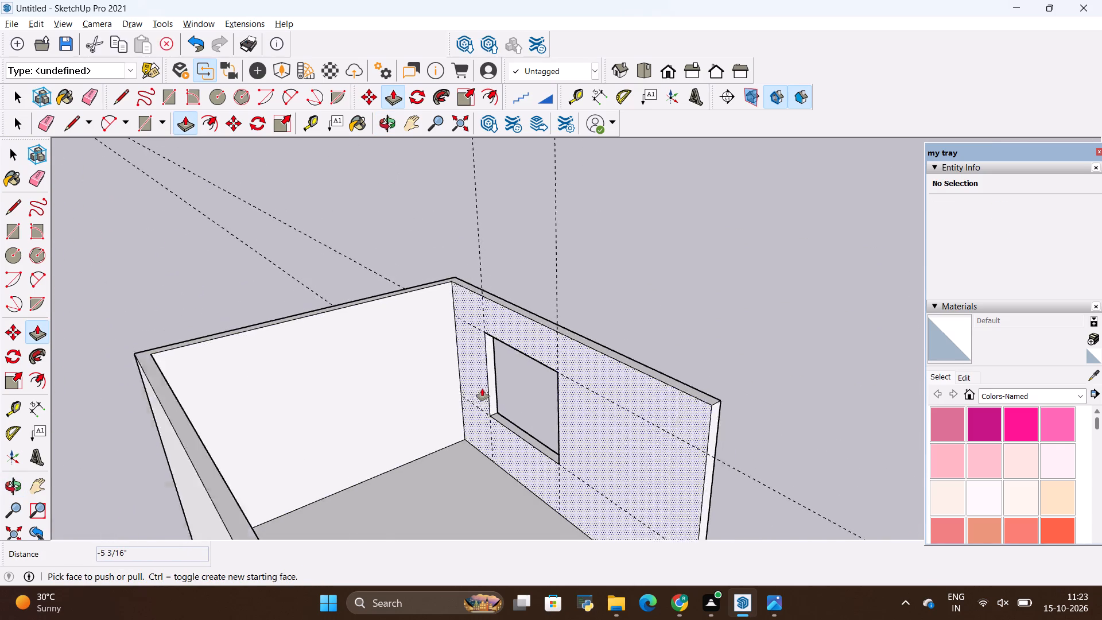
pyautogui.scroll(-2, 482, 389)
pyautogui.click(17, 28)
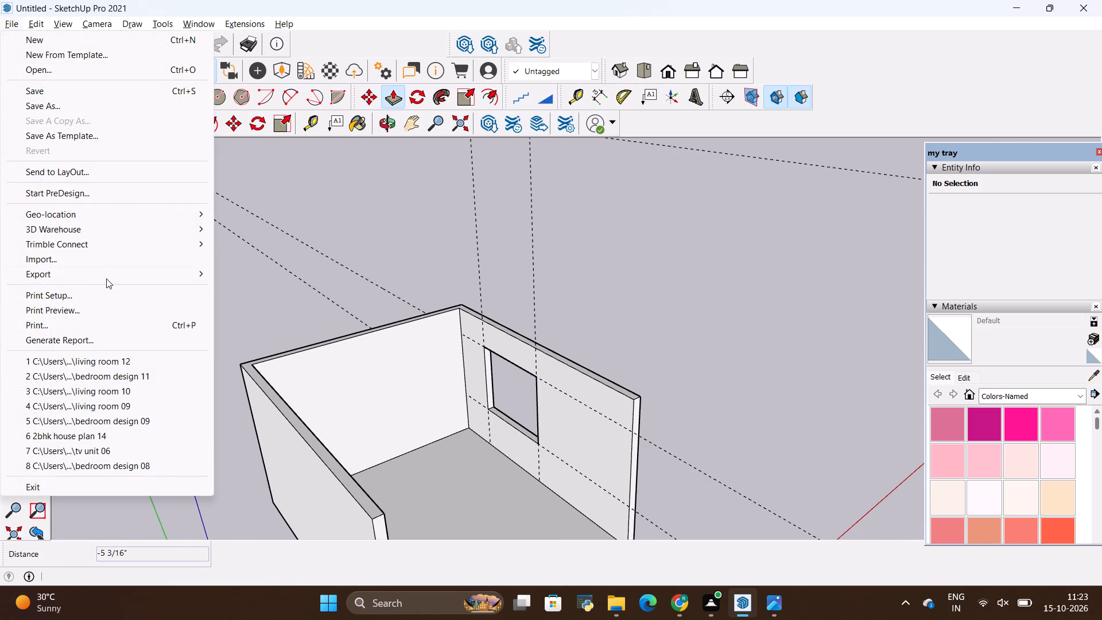
pyautogui.click(97, 263)
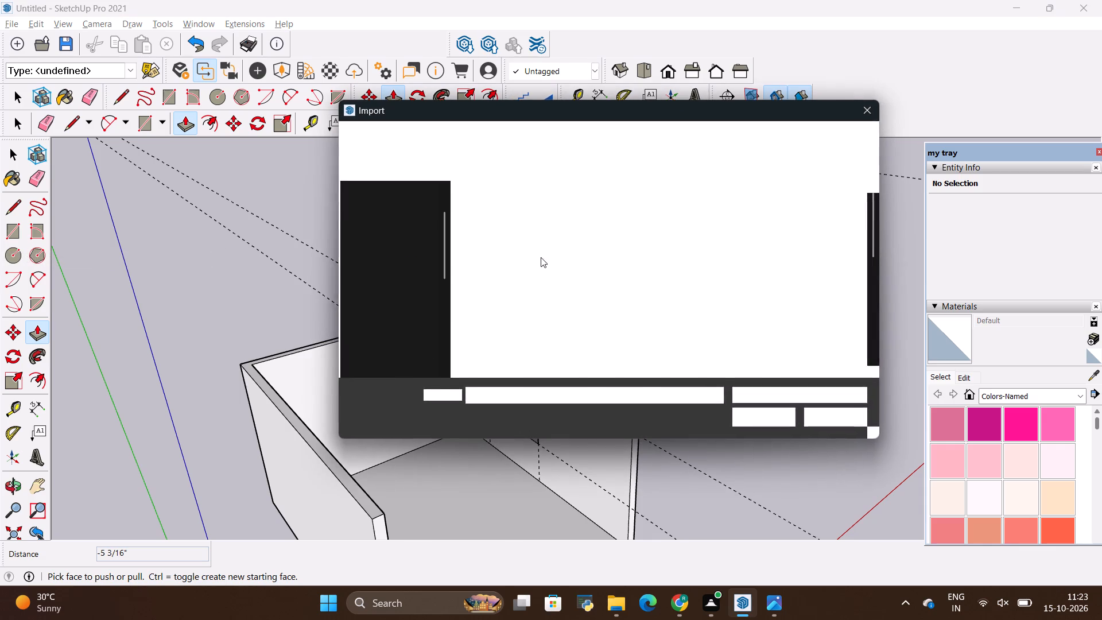
pyautogui.click(807, 332)
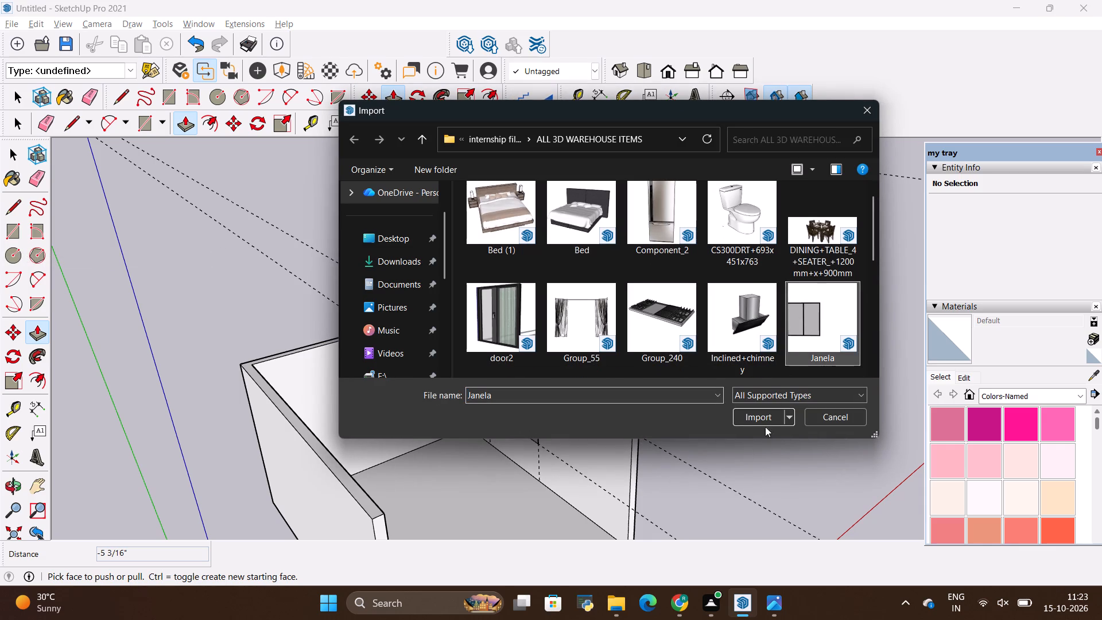
pyautogui.click(747, 414)
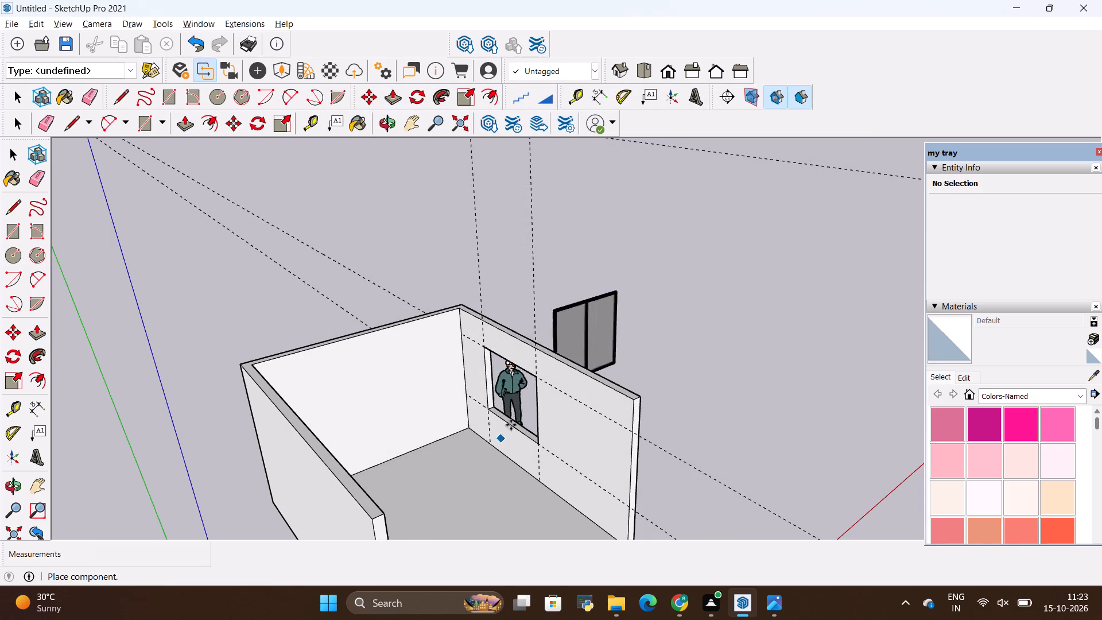
pyautogui.scroll(-6, 494, 374)
pyautogui.click(601, 392)
pyautogui.press('space')
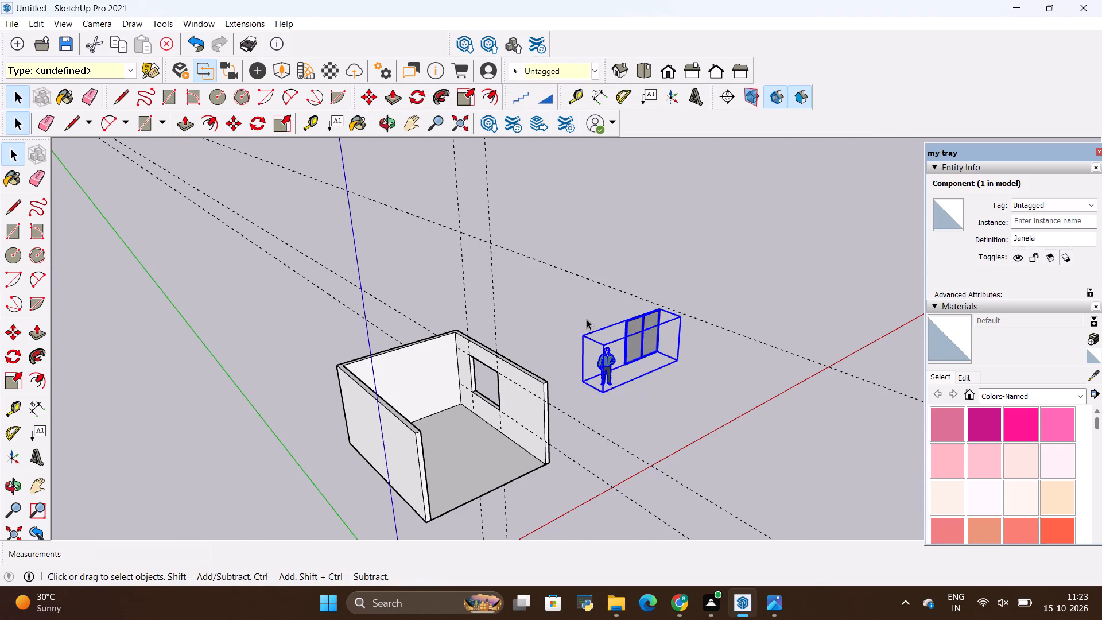
# Explode the imported Janela component into its separate parts.
pyautogui.click(587, 319)
pyautogui.click(643, 348)
pyautogui.rightClick(642, 347)
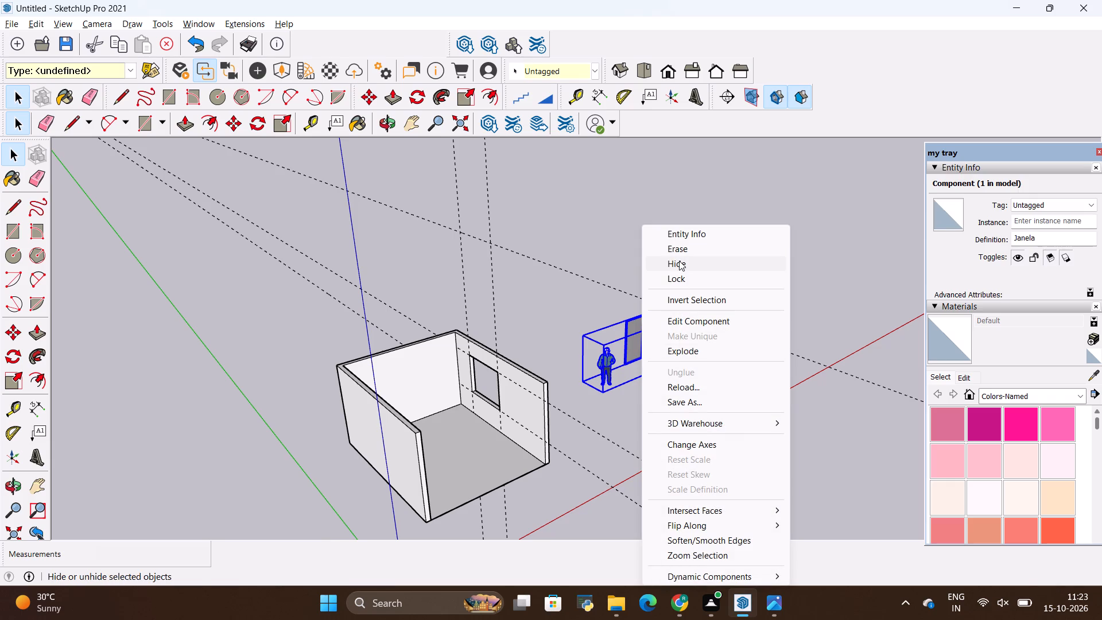
pyautogui.click(674, 346)
pyautogui.press('space')
pyautogui.click(548, 320)
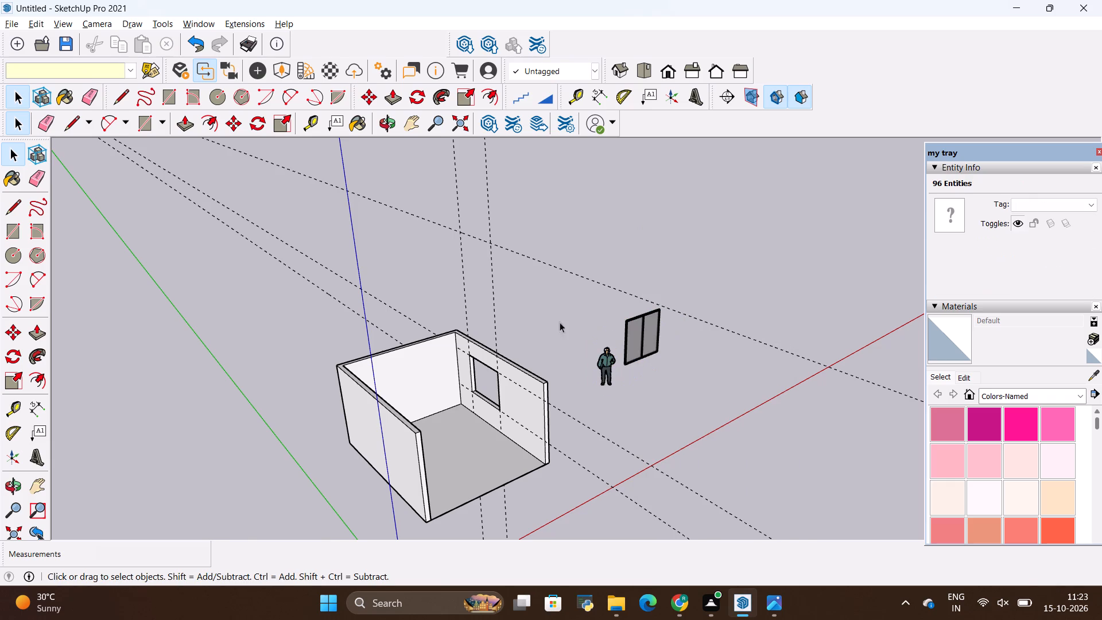
# Erase the Steve human figure that came with the imported window.
pyautogui.click(608, 359)
pyautogui.rightClick(608, 359)
pyautogui.click(641, 249)
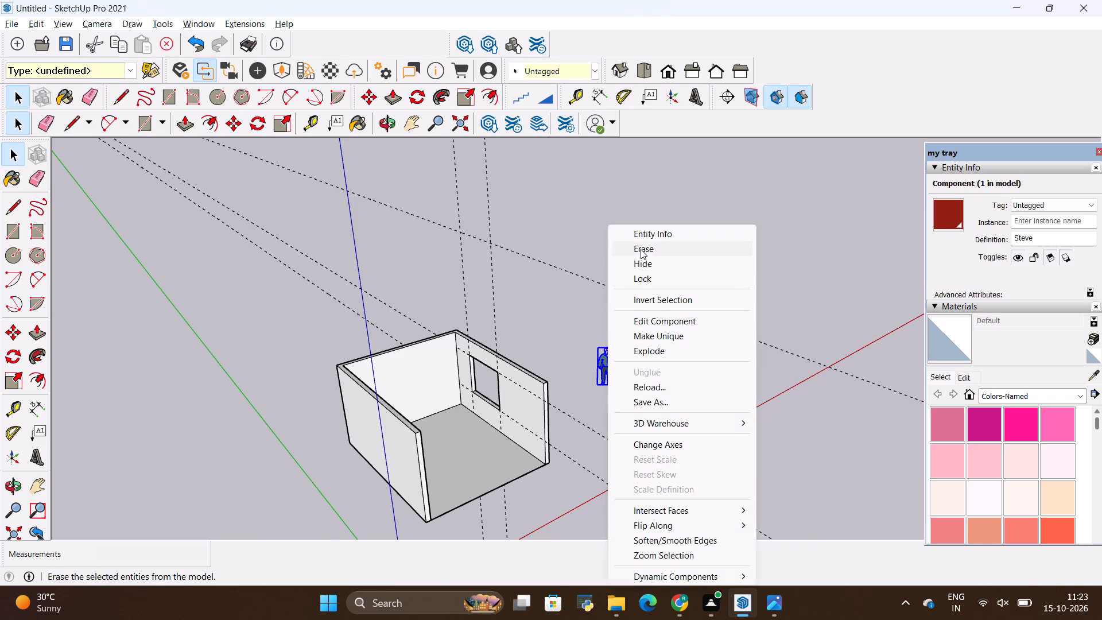
# Select all the loose window geometry and make it a group.
pyautogui.scroll(2, 608, 319)
pyautogui.moveTo(604, 293); pyautogui.dragTo(684, 405)
pyautogui.scroll(5, 666, 355)
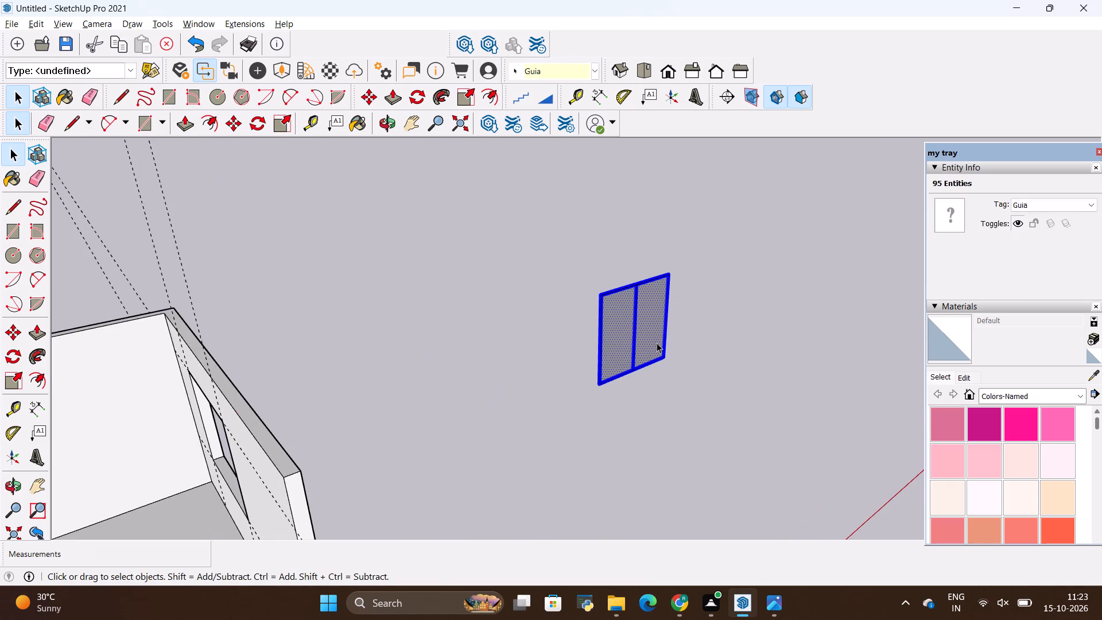
pyautogui.scroll(-4, 638, 330)
pyautogui.rightClick(637, 330)
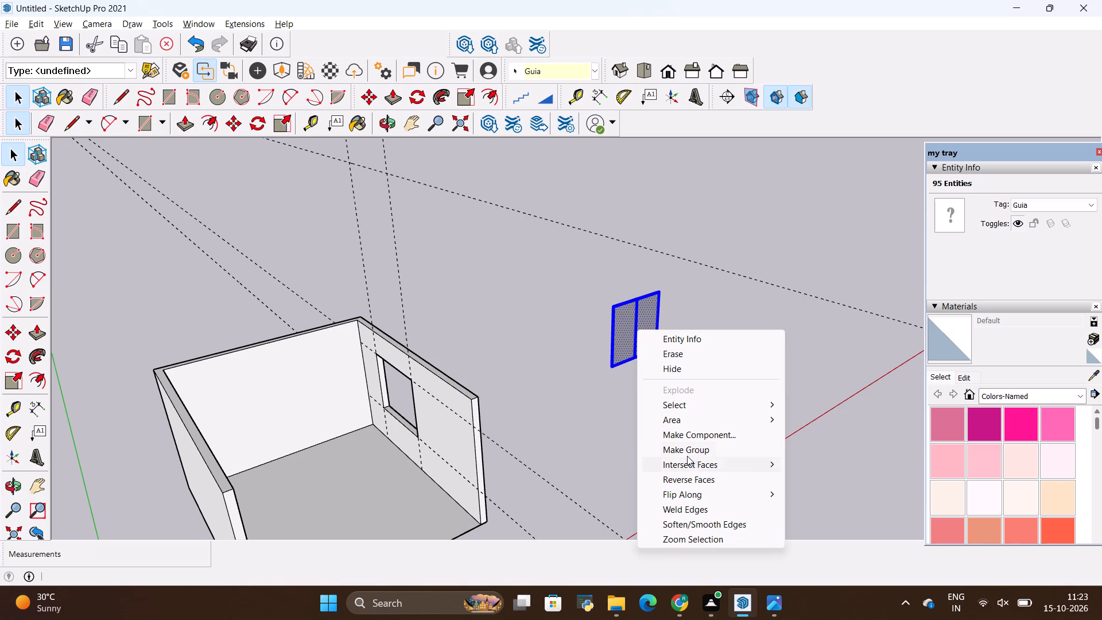
pyautogui.click(686, 452)
pyautogui.press('space')
# Scale the window group along the green axis to make its frame thicker.
pyautogui.scroll(5, 622, 343)
pyautogui.click(630, 317)
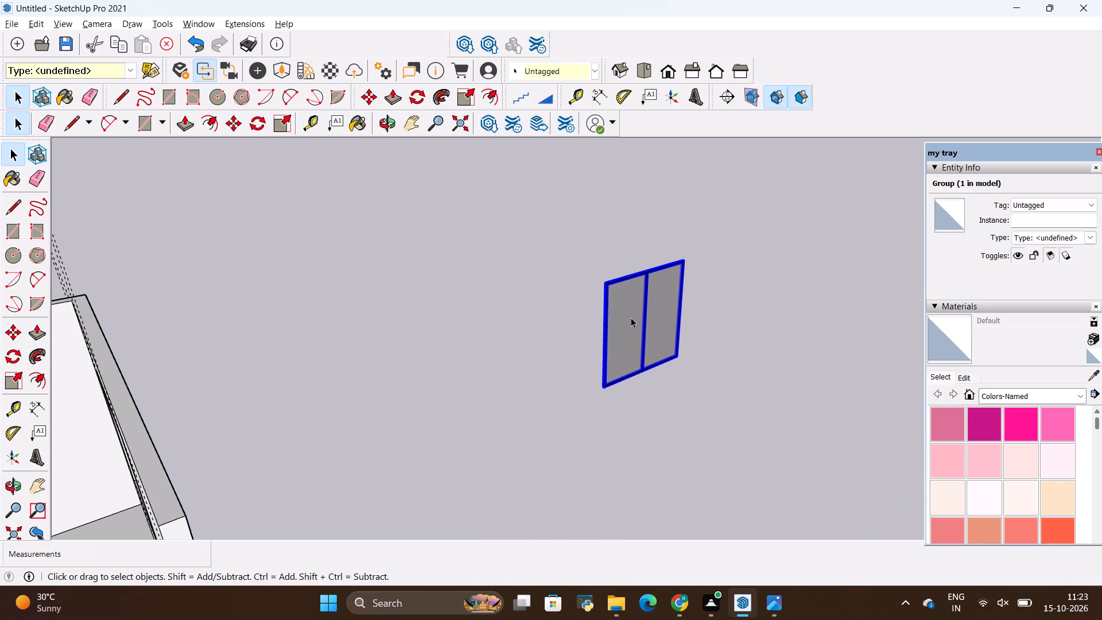
pyautogui.press('s')
pyautogui.scroll(3, 647, 317)
pyautogui.click(643, 330)
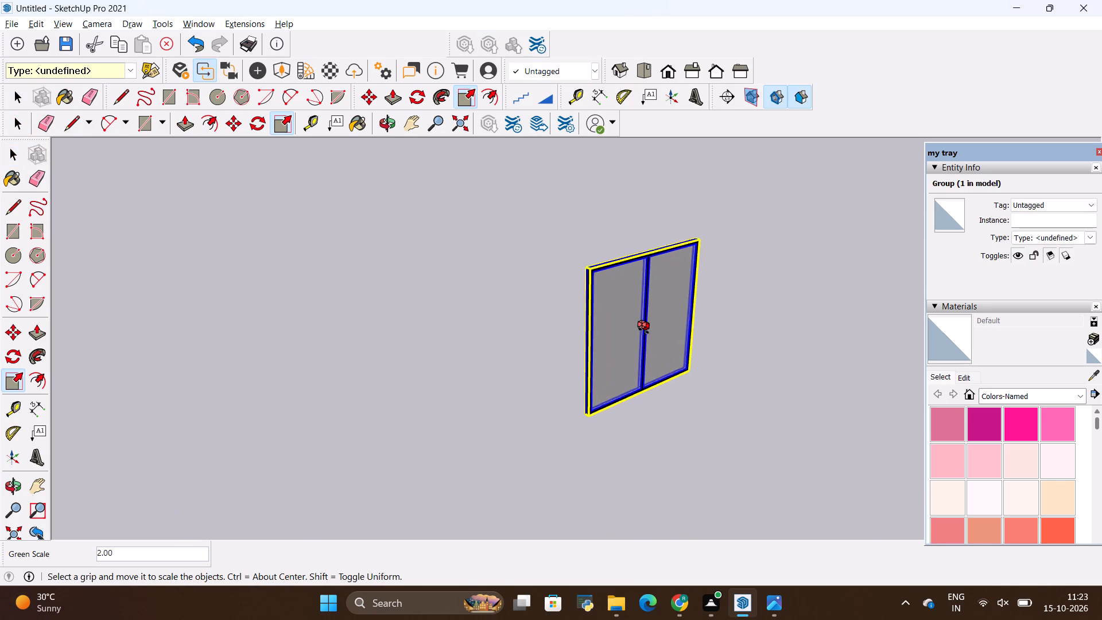
pyautogui.click(646, 332)
pyautogui.press('space')
pyautogui.click(558, 344)
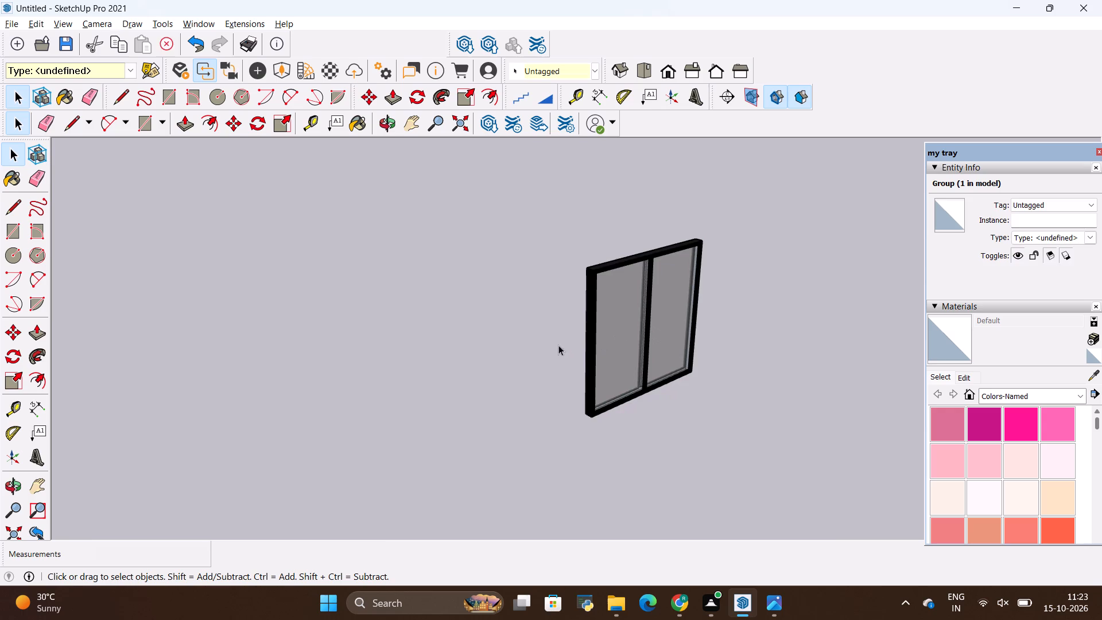
# Rotate the window group 90 degrees in the ground plane so it runs parallel to the wall with the opening.
pyautogui.scroll(-10, 612, 313)
pyautogui.click(619, 323)
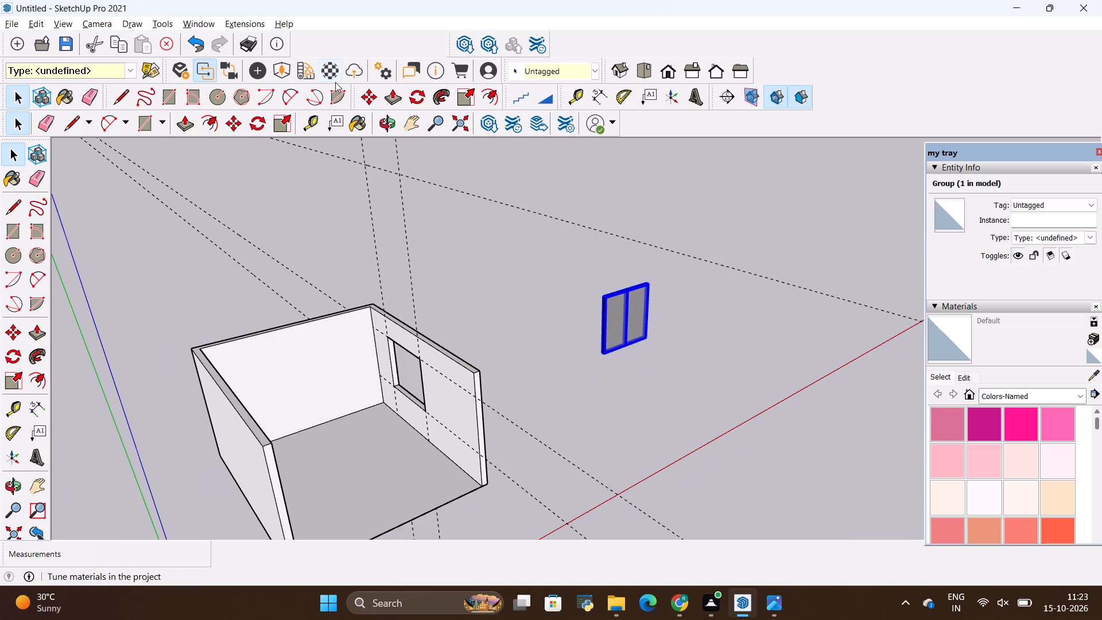
pyautogui.click(418, 97)
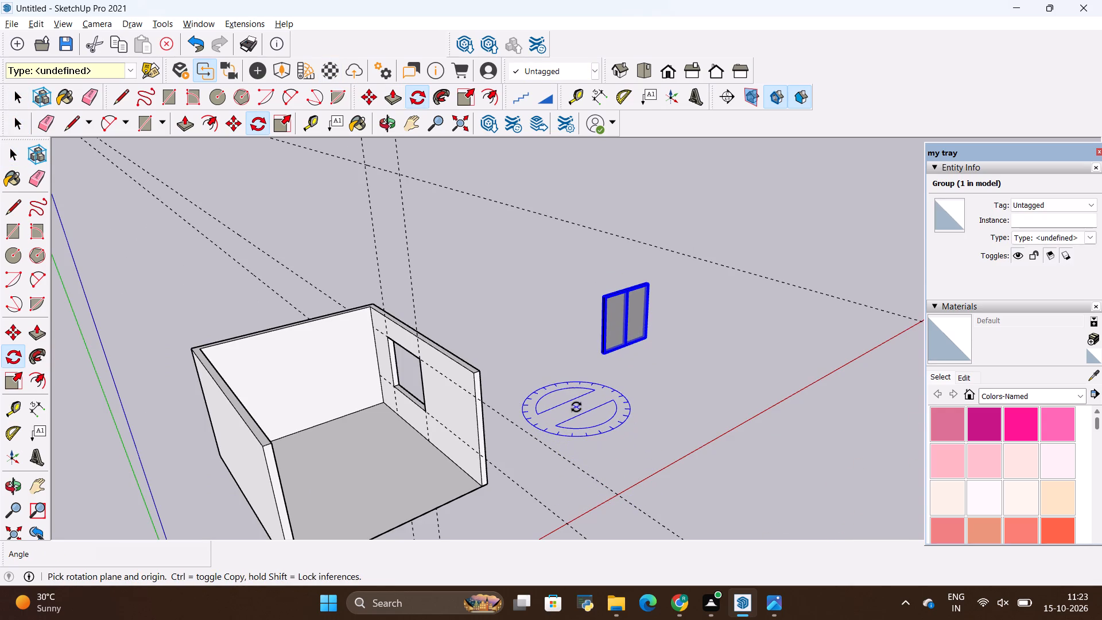
pyautogui.click(576, 407)
pyautogui.click(672, 360)
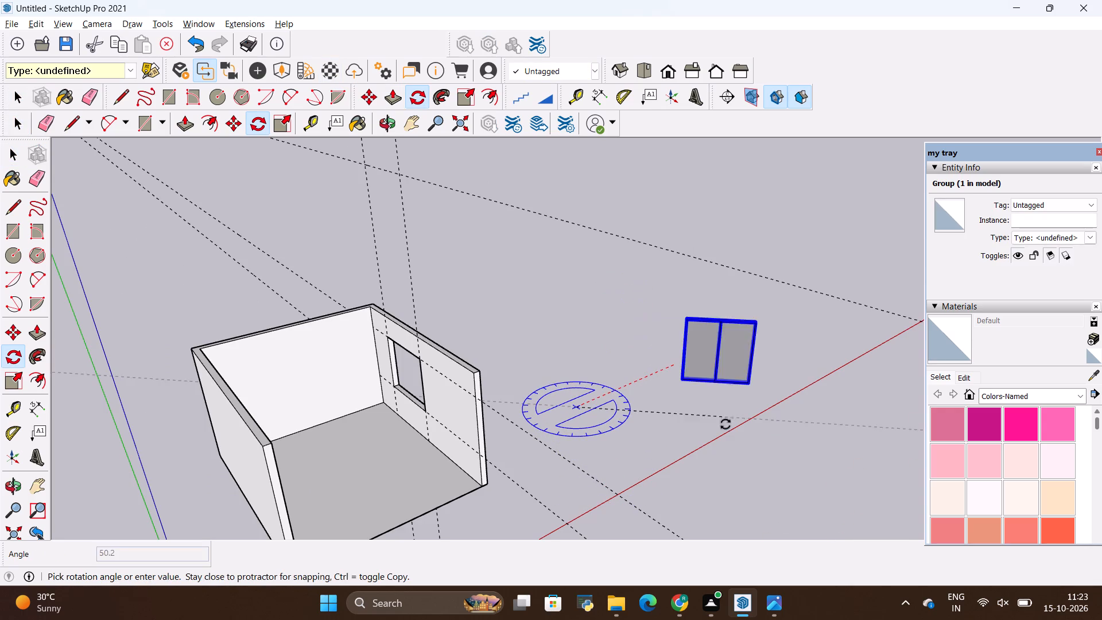
pyautogui.click(702, 489)
pyautogui.press('space')
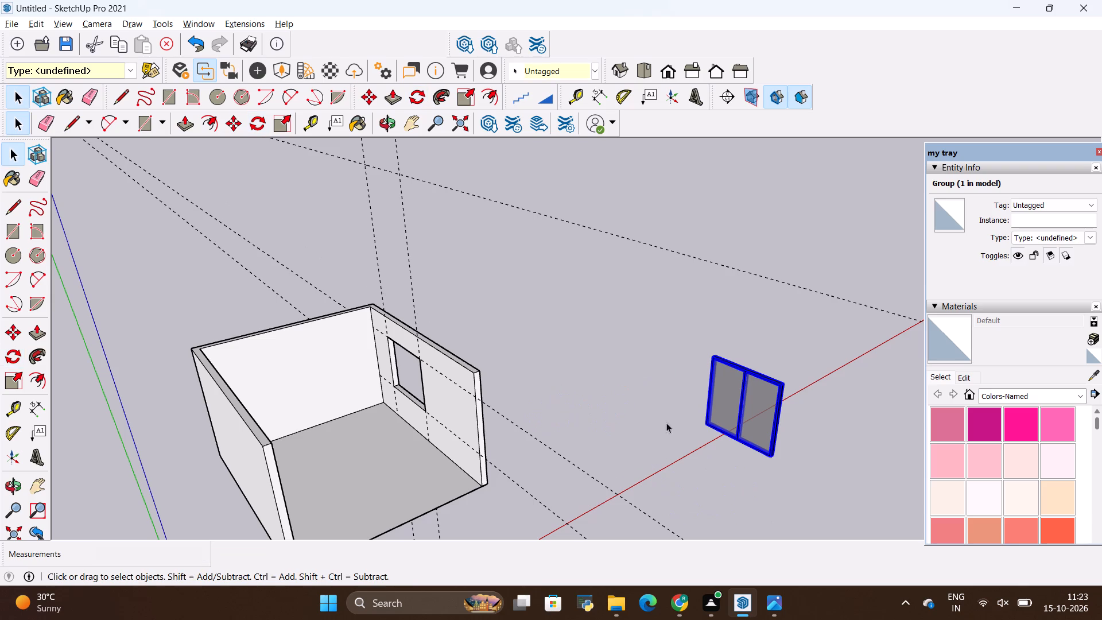
# Scale the window group's width and height from its upper corner to 0.50 each.
pyautogui.click(541, 444)
pyautogui.click(740, 401)
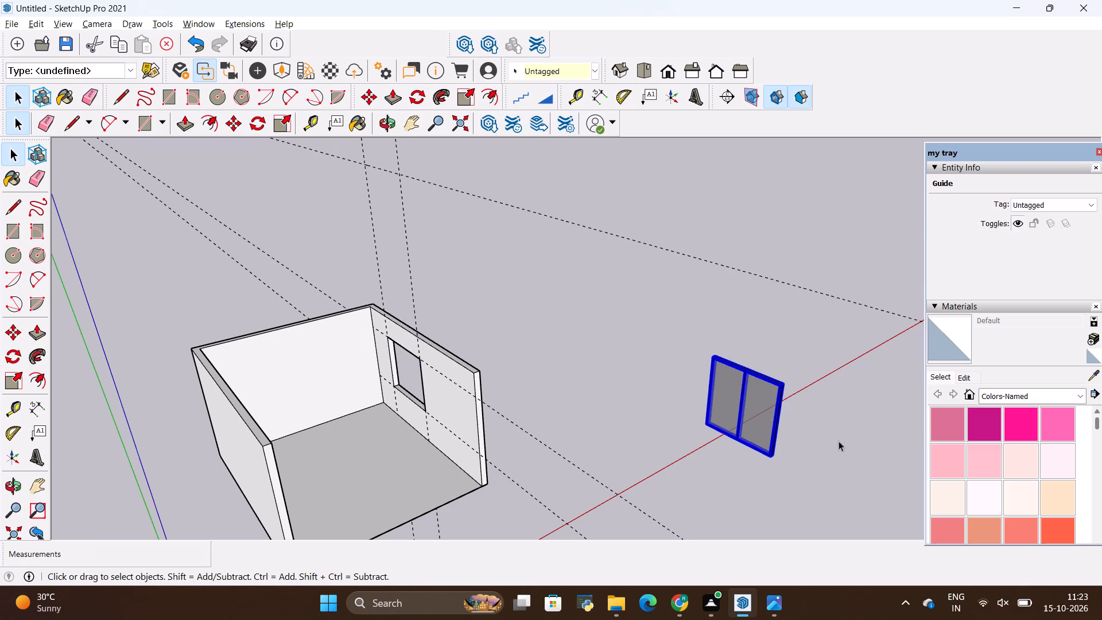
pyautogui.scroll(17, 837, 395)
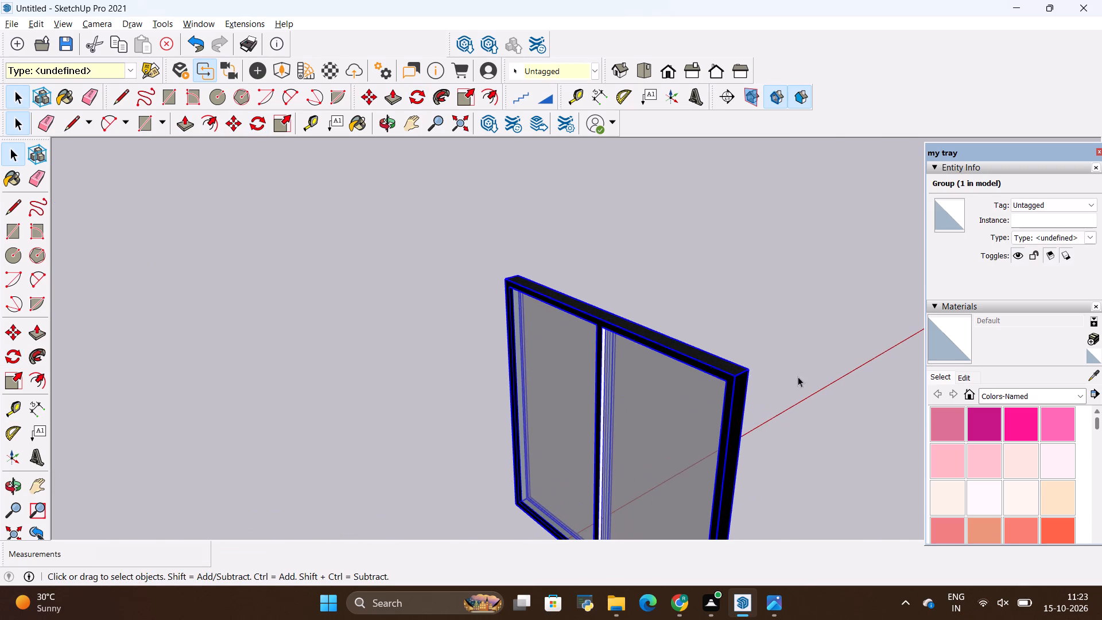
pyautogui.press('s')
pyautogui.click(746, 377)
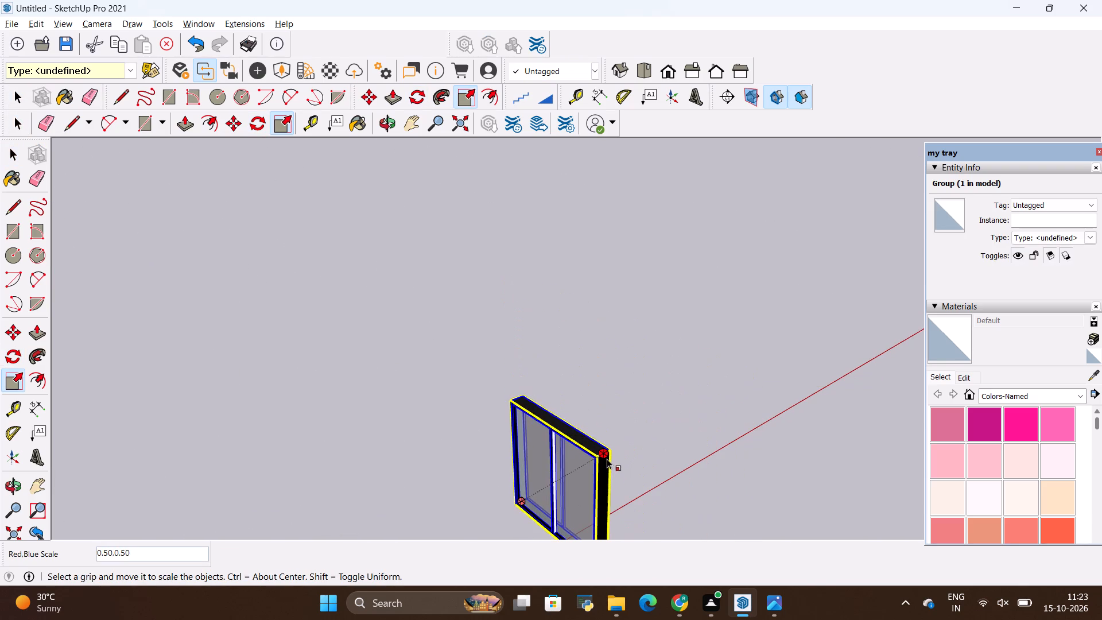
pyautogui.click(606, 460)
pyautogui.scroll(-5, 707, 375)
pyautogui.press('space')
pyautogui.click(706, 377)
# Move the window group by its bottom corner into the opening's lower corner farther from the back wall.
pyautogui.moveTo(601, 467); pyautogui.dragTo(606, 464)
pyautogui.click(618, 459)
pyautogui.press('m')
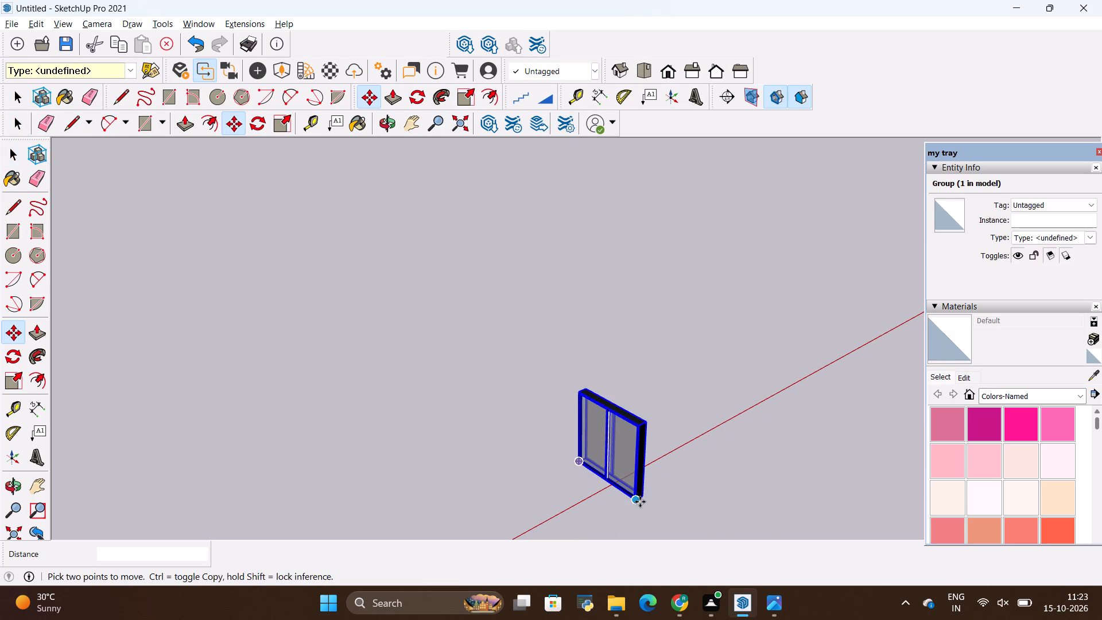
pyautogui.moveTo(640, 501); pyautogui.dragTo(628, 500)
pyautogui.scroll(-10, 915, 408)
pyautogui.scroll(10, 599, 430)
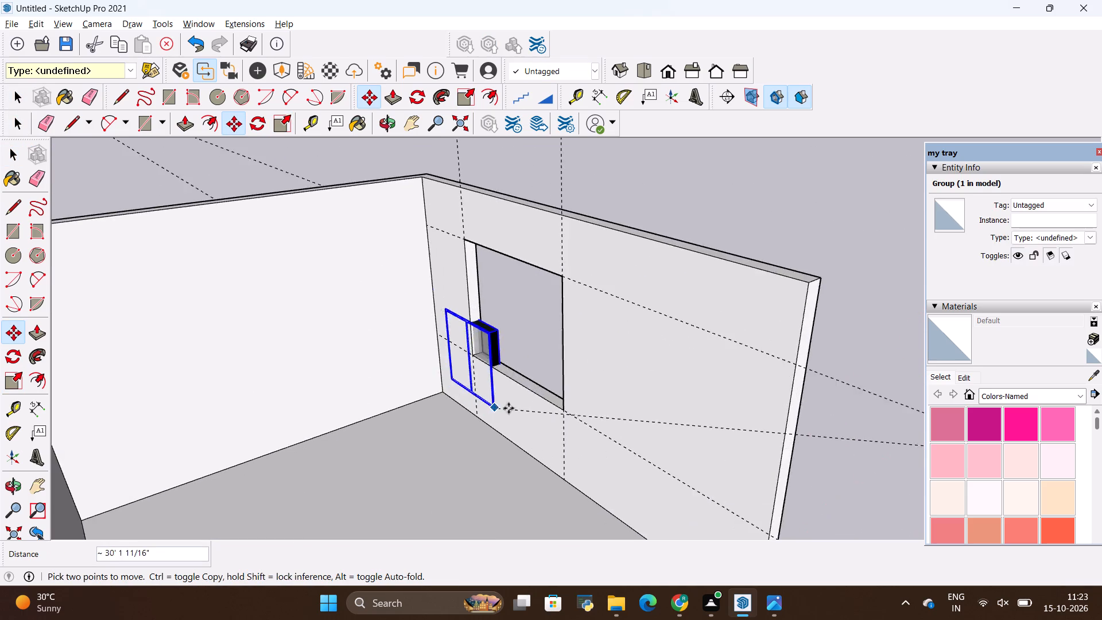
pyautogui.scroll(7, 509, 408)
pyautogui.moveTo(548, 408); pyautogui.dragTo(809, 498, button='middle')
pyautogui.scroll(5, 685, 400)
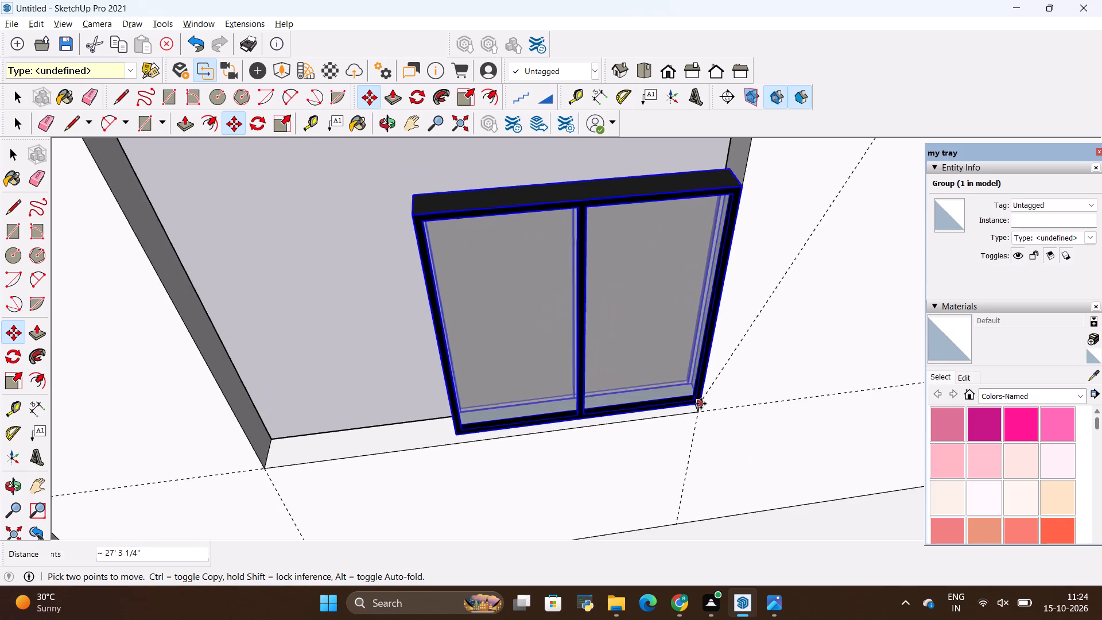
pyautogui.scroll(5, 701, 404)
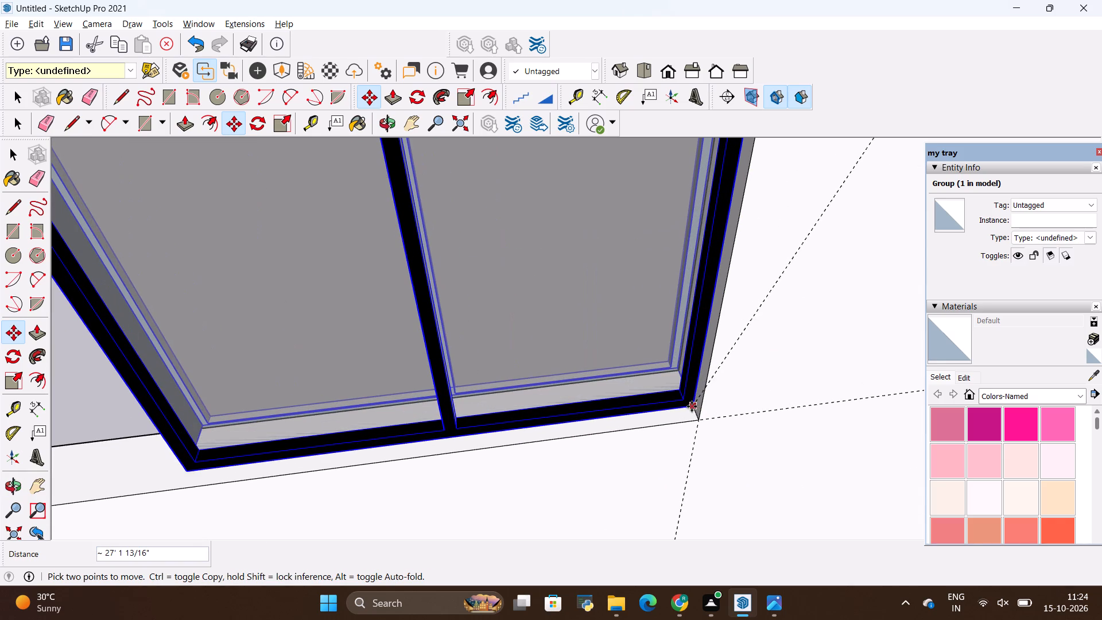
pyautogui.click(692, 406)
pyautogui.scroll(-10, 732, 463)
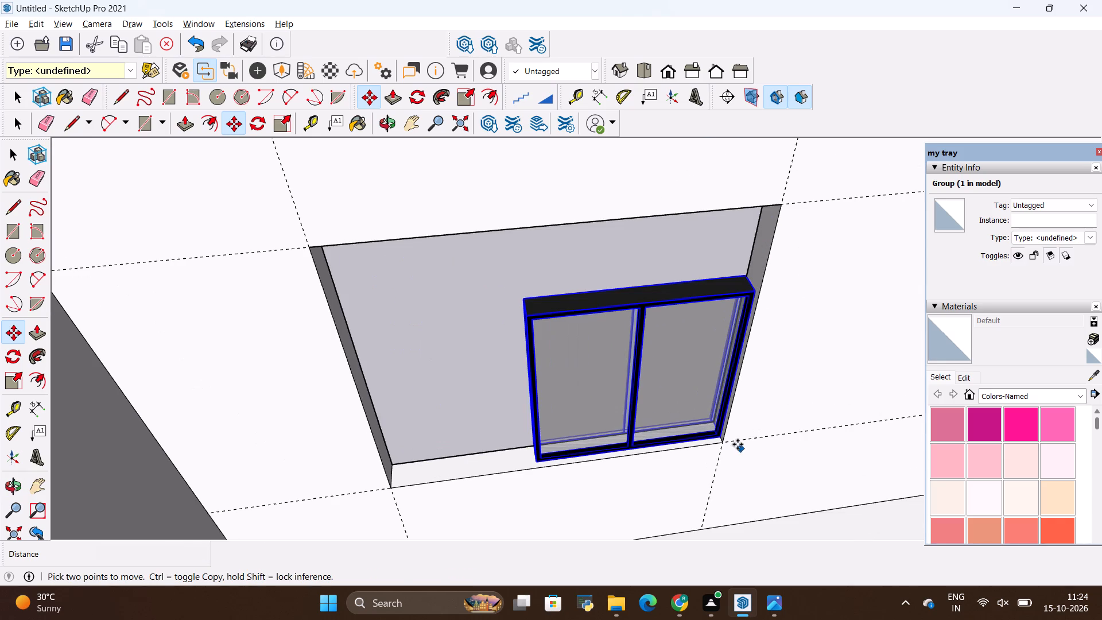
# Scale the window group along its green axis to make the frame thinner within the opening.
pyautogui.press('s')
pyautogui.click(639, 386)
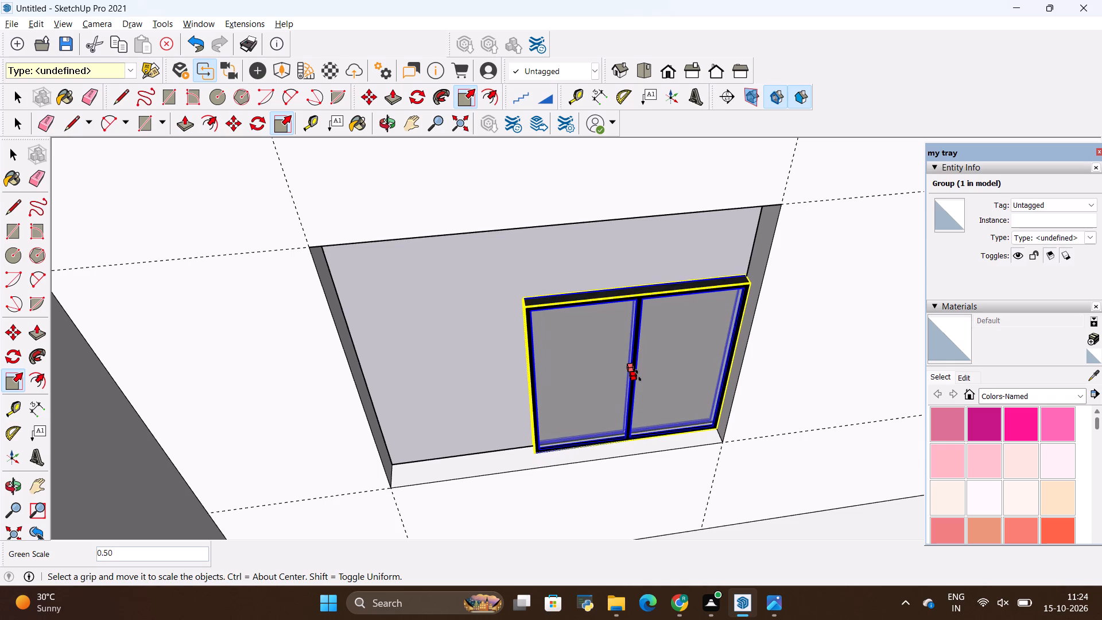
pyautogui.click(639, 377)
pyautogui.press('space')
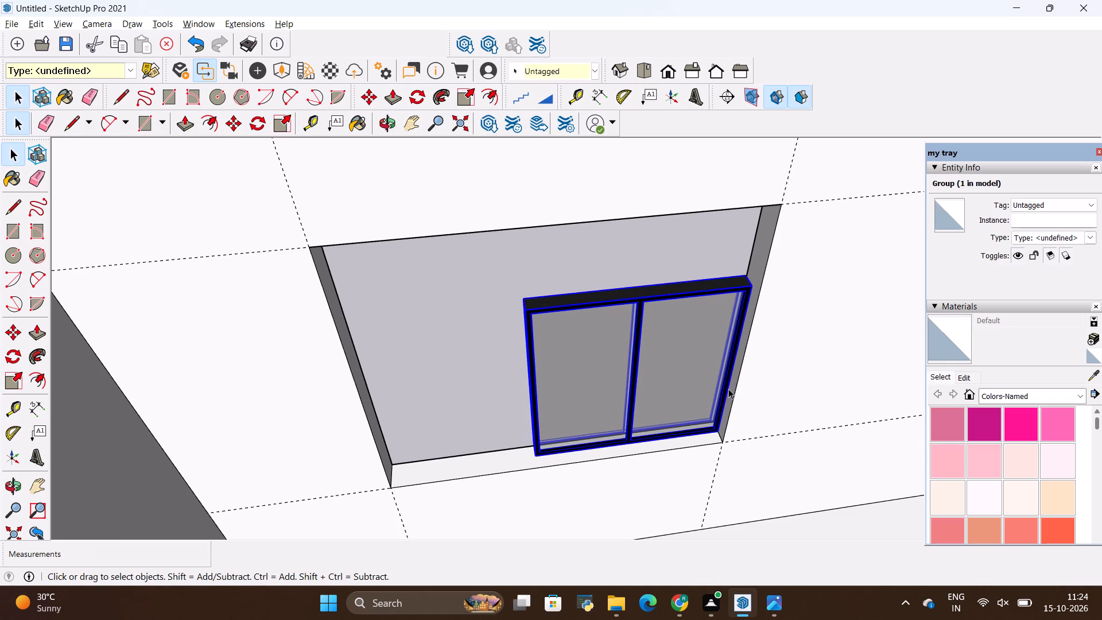
# Scale the window group from its upper corner to the opening's opposite upper corner, about 1.74 in red and 1.45 in blue, filling the opening.
pyautogui.click(701, 389)
pyautogui.click(553, 361)
pyautogui.press('s')
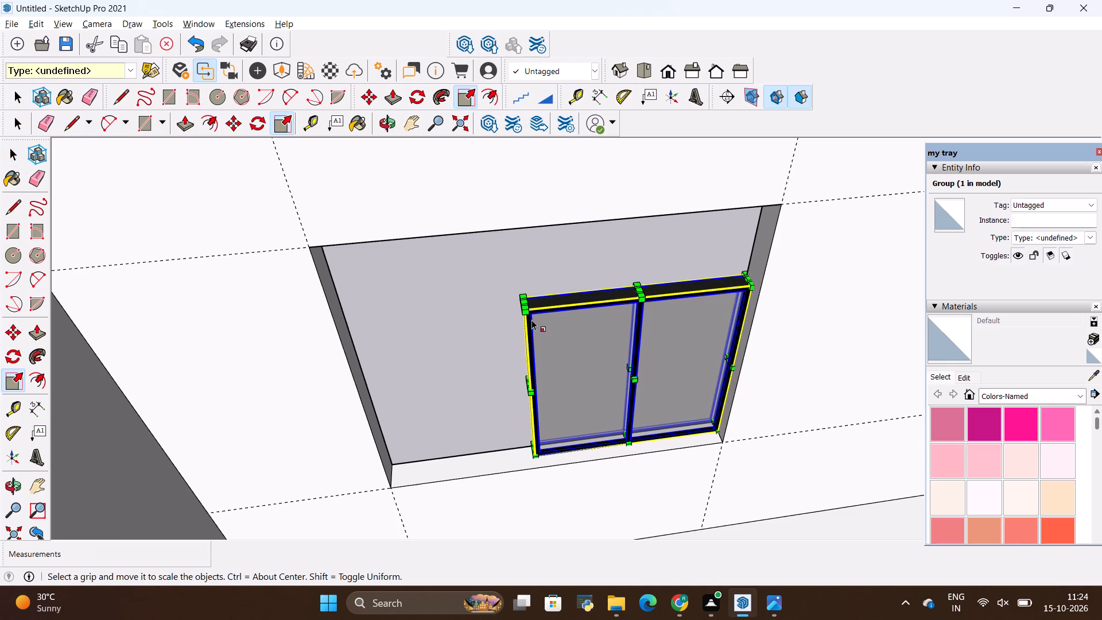
pyautogui.click(527, 300)
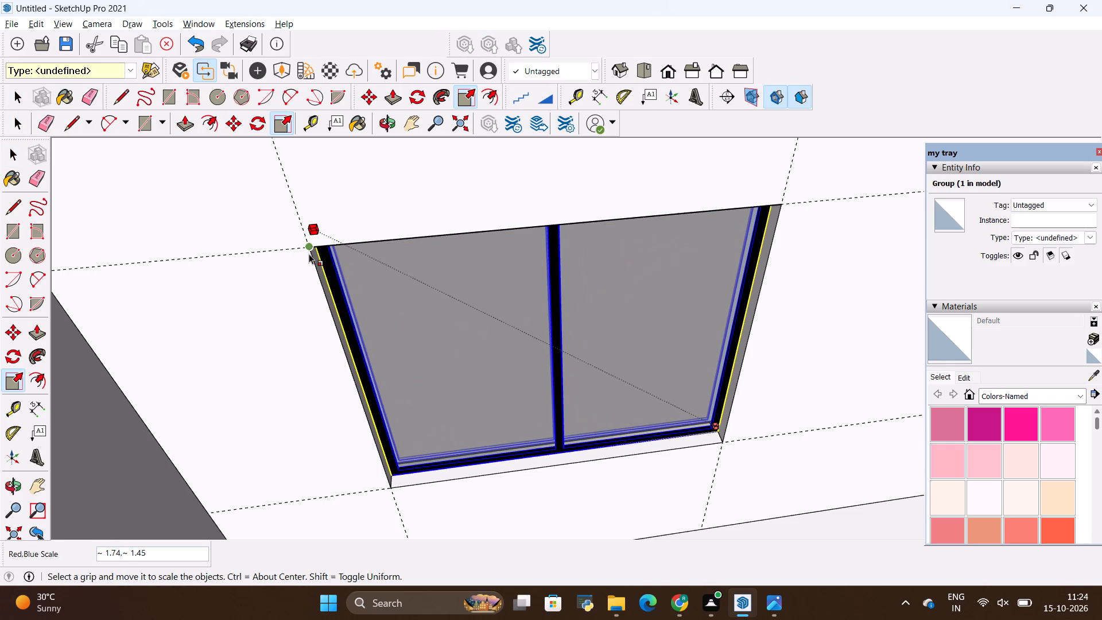
pyautogui.click(308, 250)
pyautogui.press('space')
pyautogui.click(386, 218)
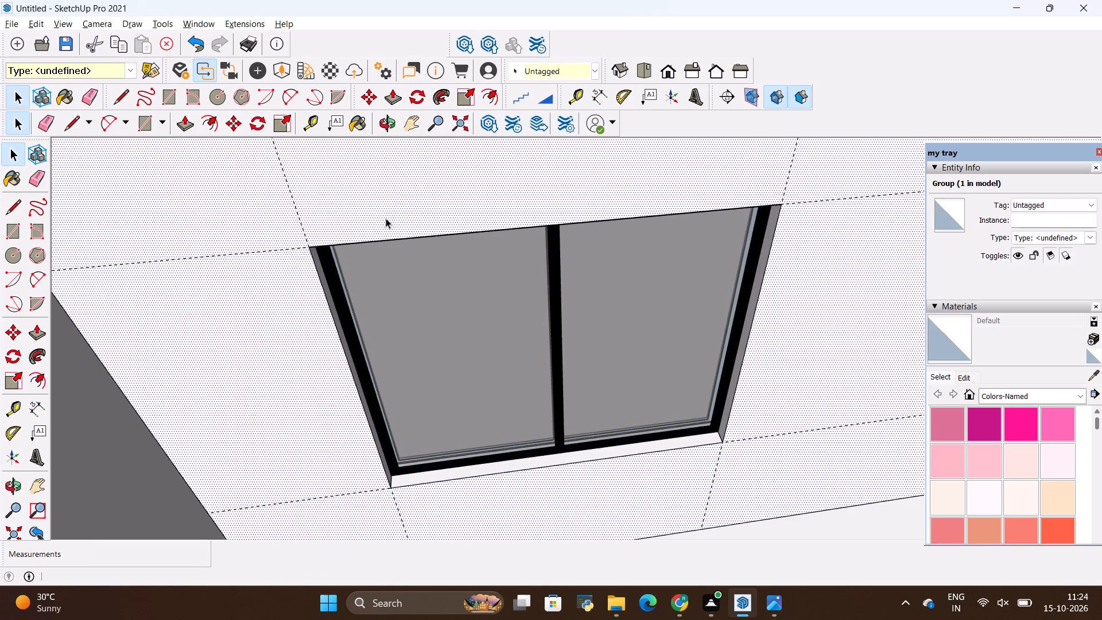
# Examine the fitted window in the wall opening and compare it with the bedroom reference image in Photos.
pyautogui.scroll(-5, 401, 236)
pyautogui.moveTo(603, 406); pyautogui.dragTo(605, 296, button='middle')
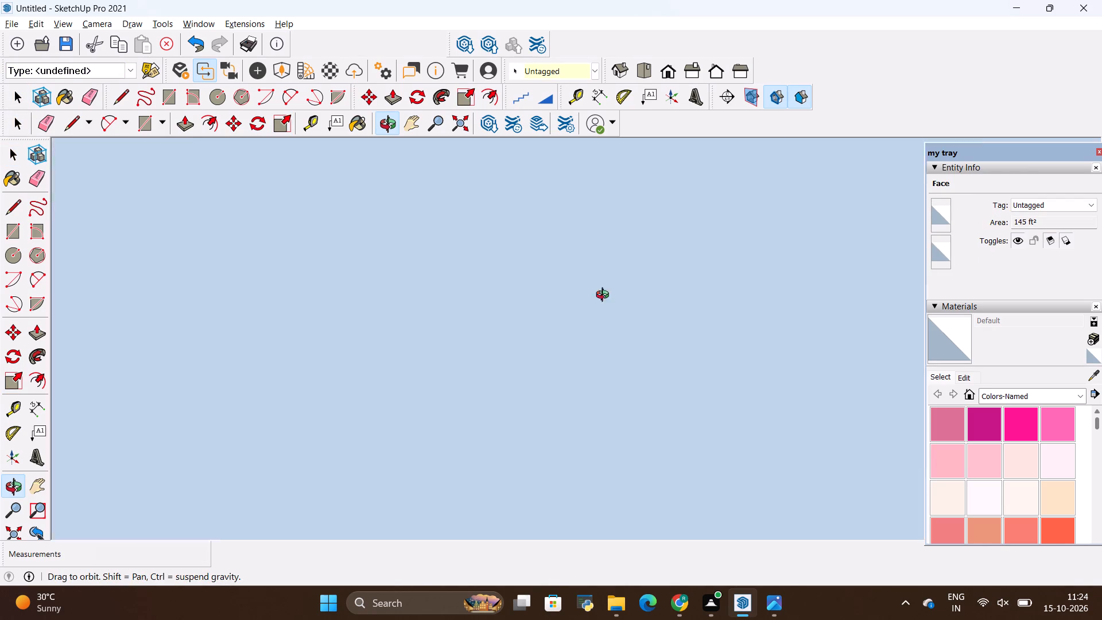
pyautogui.moveTo(605, 296); pyautogui.dragTo(613, 306, button='middle')
pyautogui.scroll(3, 509, 175)
pyautogui.moveTo(527, 257); pyautogui.dragTo(550, 286, button='middle')
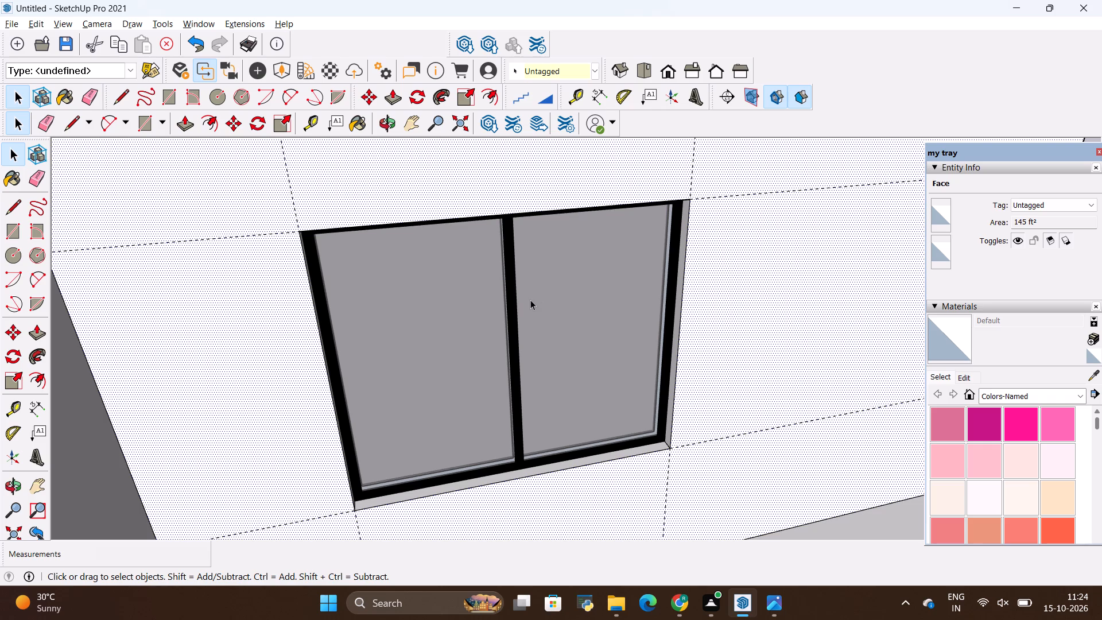
pyautogui.hotkey('alt', 'Tab')
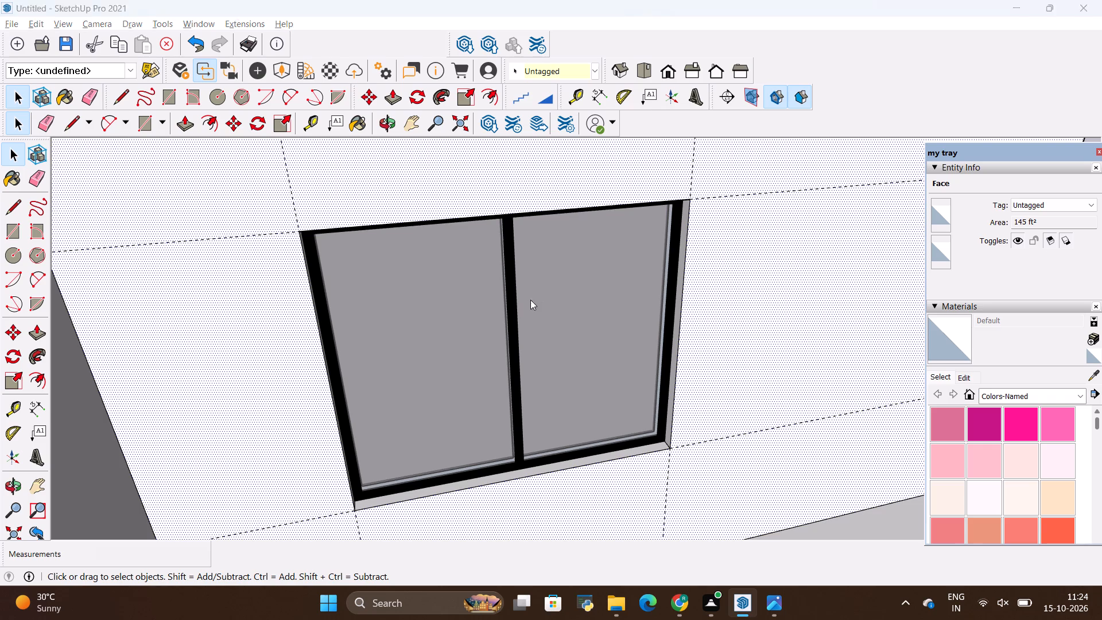
pyautogui.hotkey('alt', 'Tab')
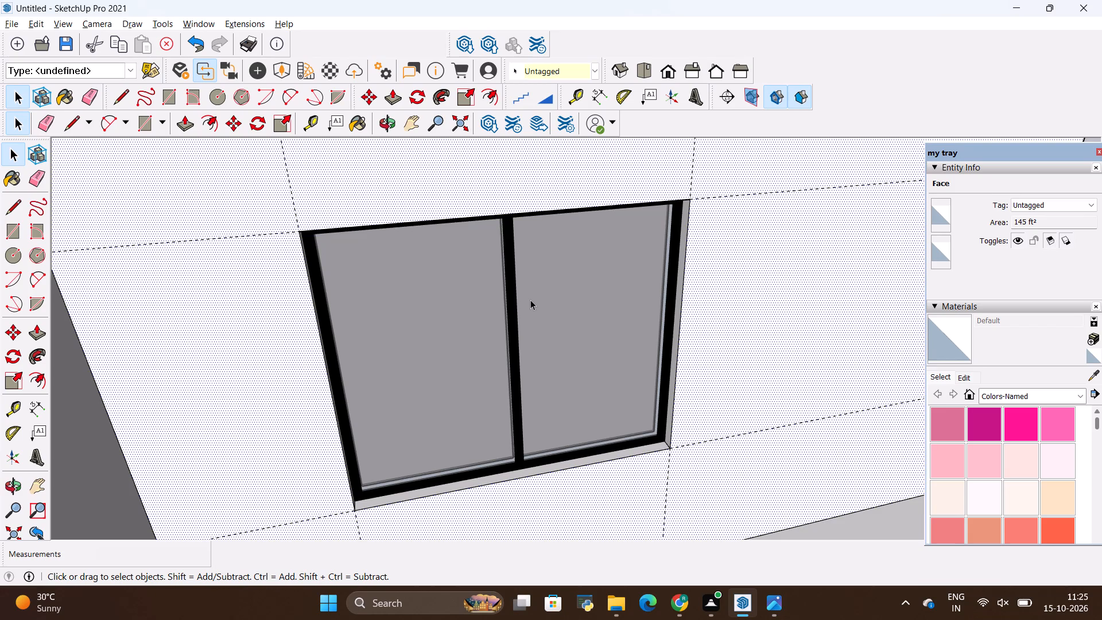
pyautogui.hotkey('alt', 'Tab')
pyautogui.hotkey('alt', 'Tab')
pyautogui.hotkey('alt', 'Tab')
pyautogui.hotkey('alt', 'Tab')
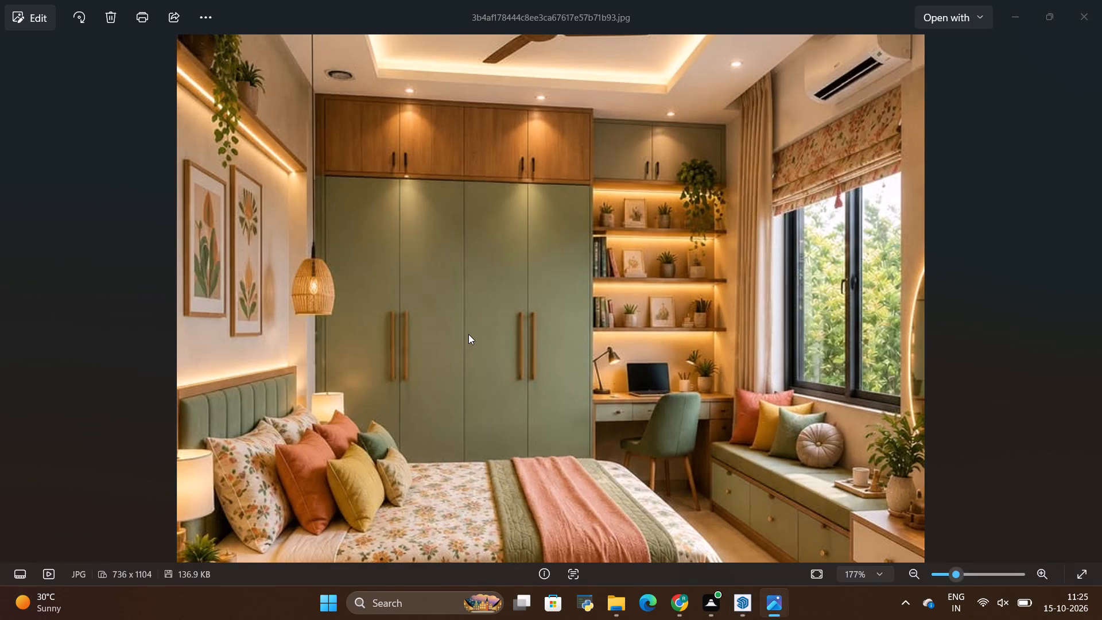
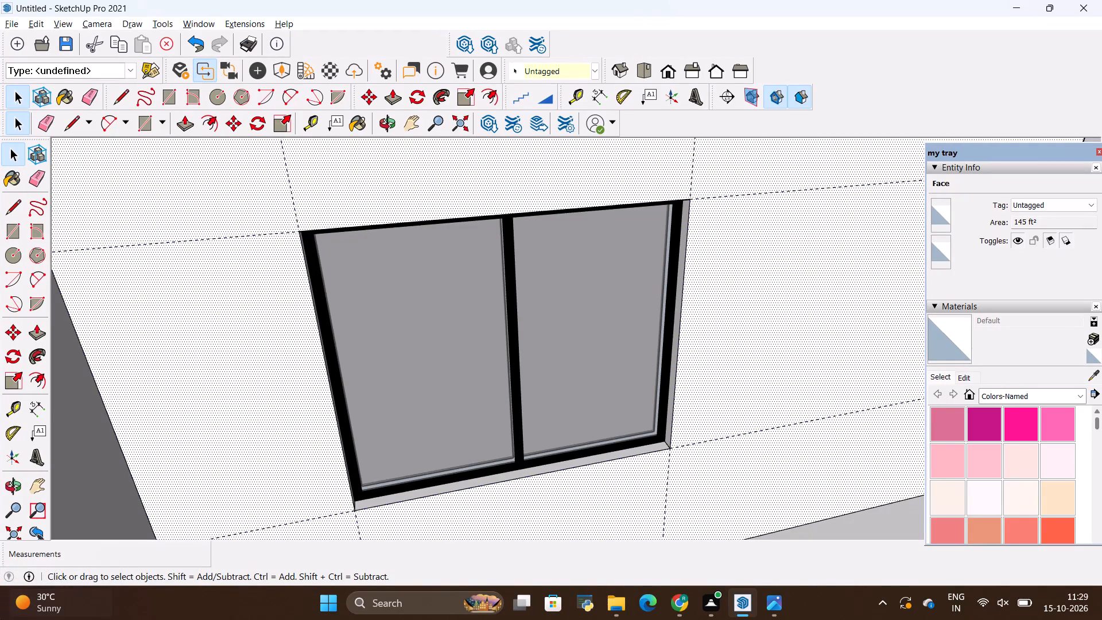
# Check the fitted two-pane window against the bedroom reference image in Photos and return to the SketchUp model.
pyautogui.scroll(2, 14, 615)
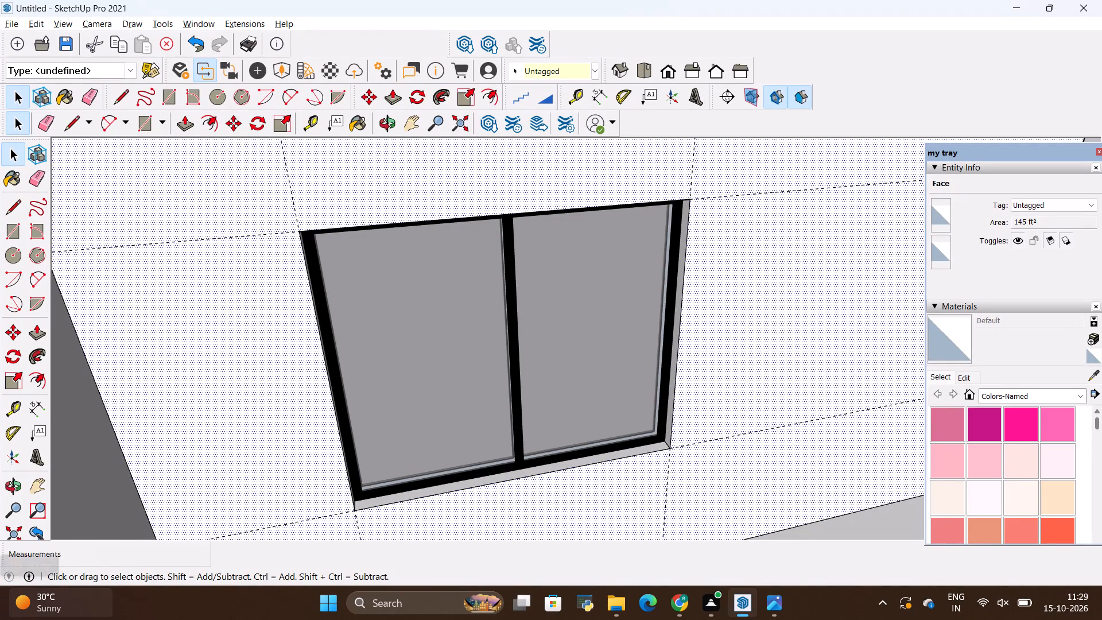
pyautogui.scroll(-2, 9, 619)
pyautogui.scroll(-3, 127, 418)
pyautogui.scroll(2, 218, 420)
pyautogui.hotkey('alt', 'Tab')
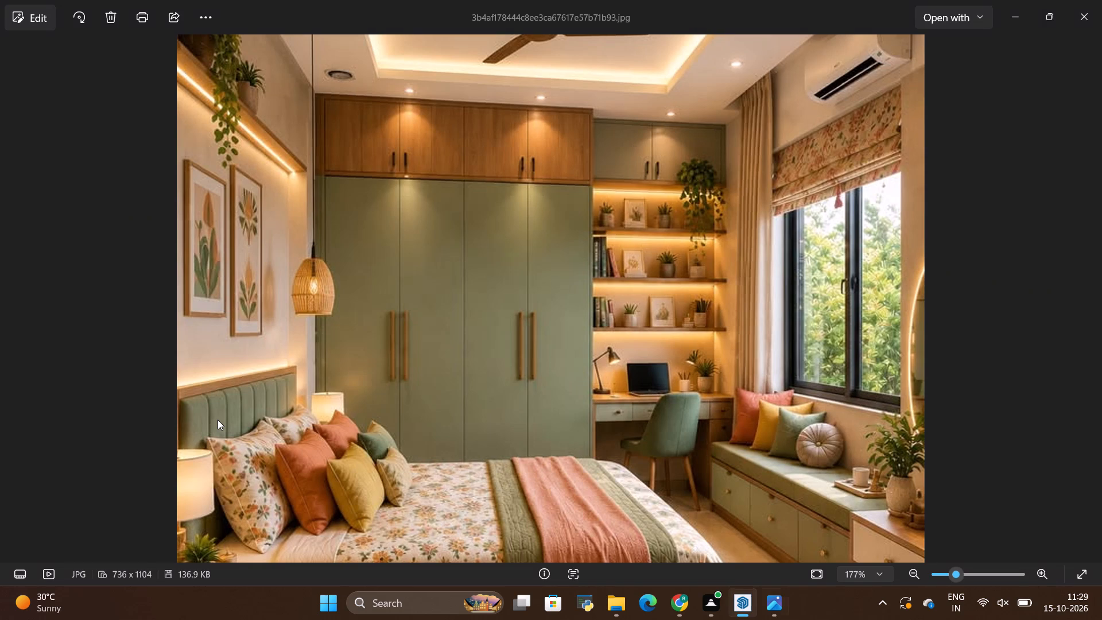
pyautogui.hotkey('alt', 'Tab')
pyautogui.hotkey('alt', 'Tab')
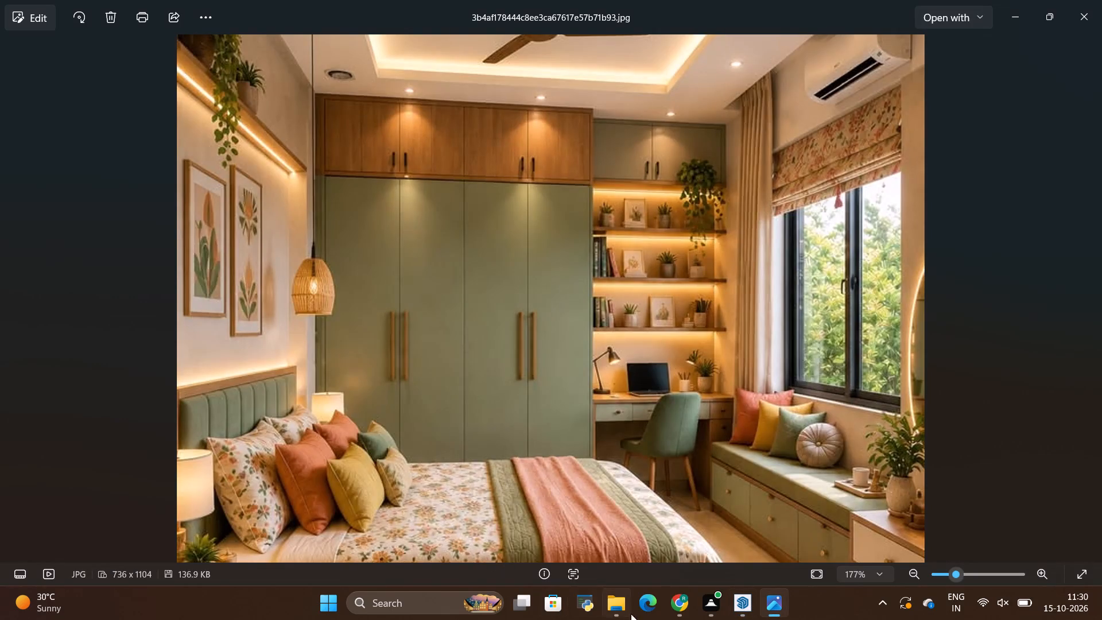
pyautogui.click(738, 596)
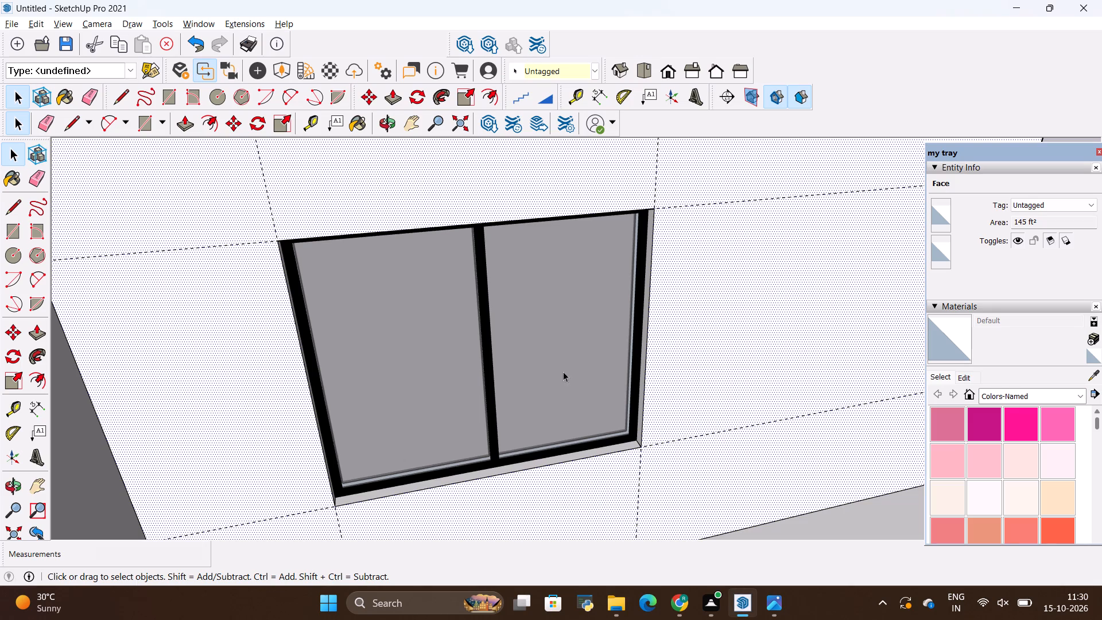
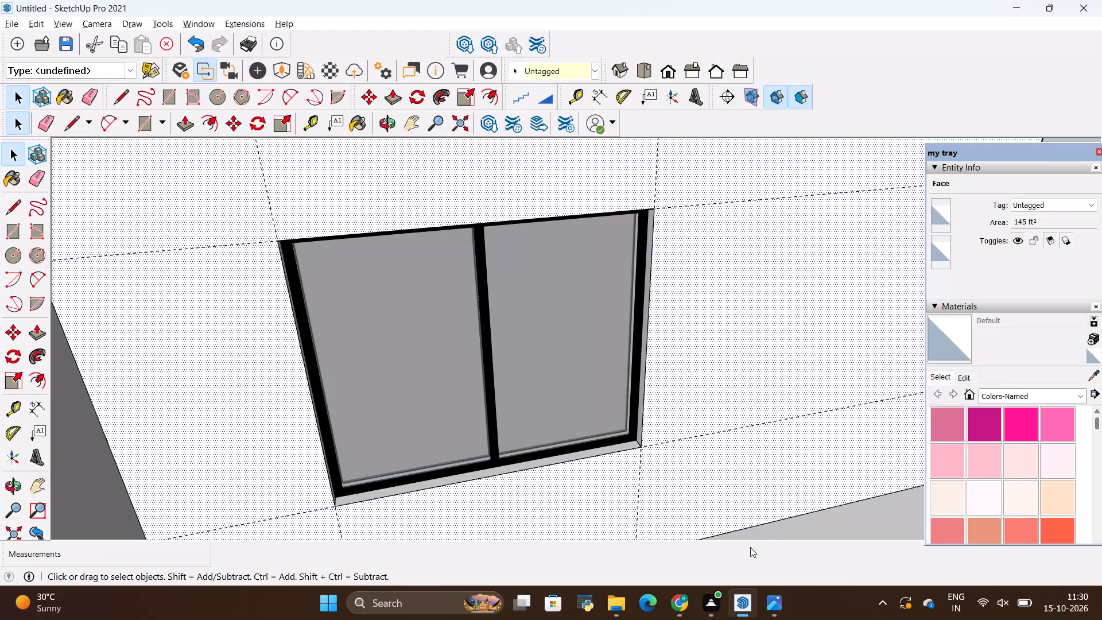
# Compare the room model with the bedroom reference image in Photos, examining the wardrobe wall and window wall from several angles.
pyautogui.click(774, 614)
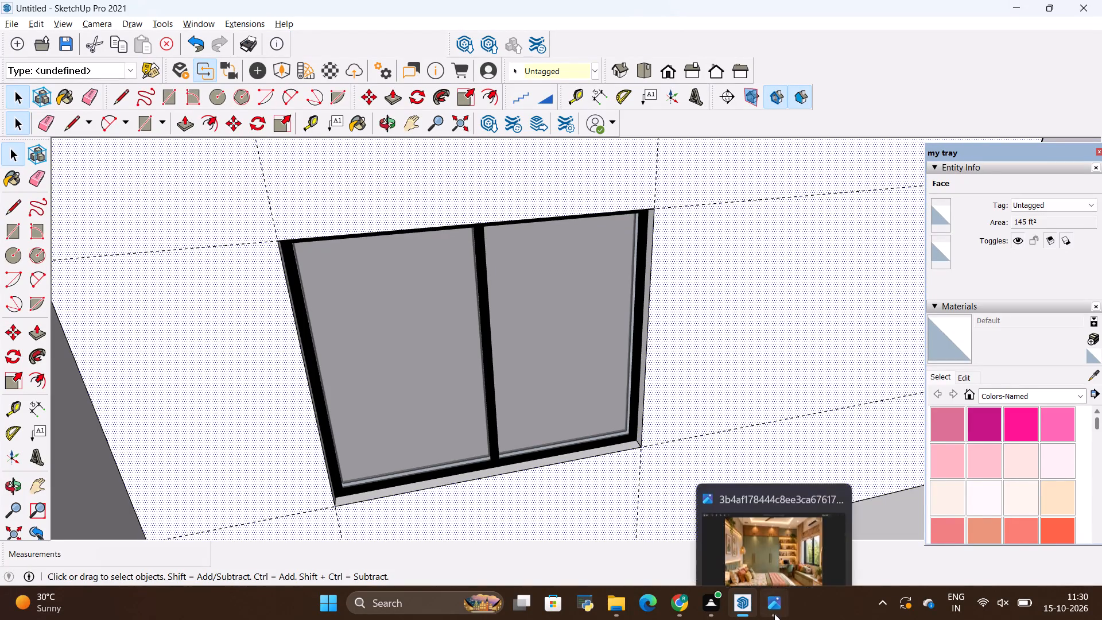
pyautogui.hotkey('alt', 'Tab')
pyautogui.hotkey('alt', 'Tab')
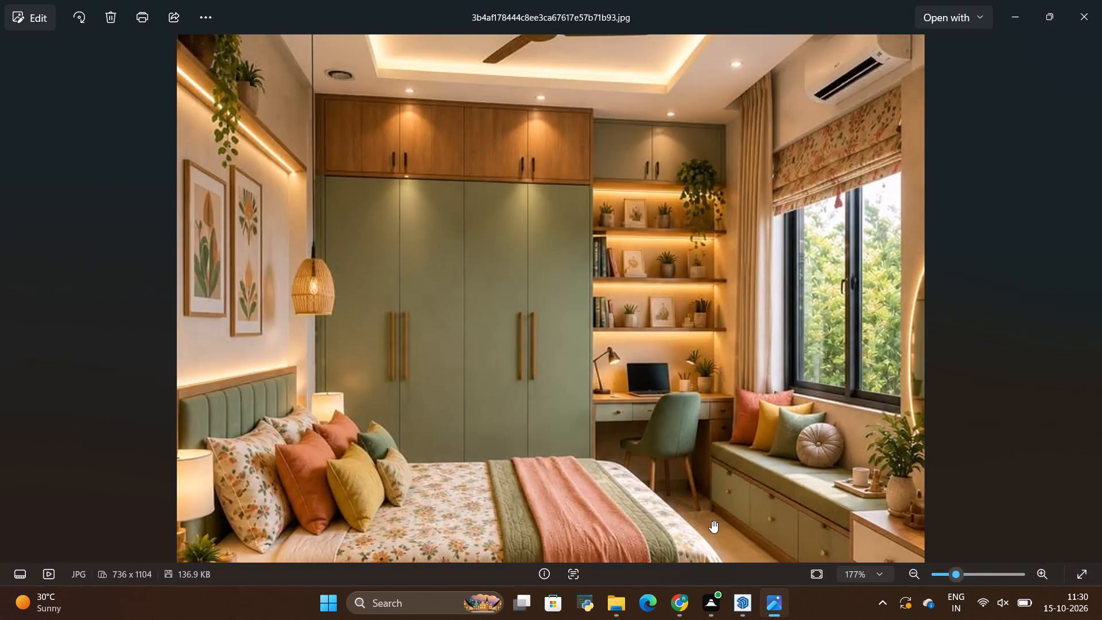
pyautogui.hotkey('alt', 'Tab')
pyautogui.scroll(-14, 579, 394)
pyautogui.moveTo(647, 475); pyautogui.dragTo(271, 357, button='middle')
pyautogui.scroll(-5, 362, 304)
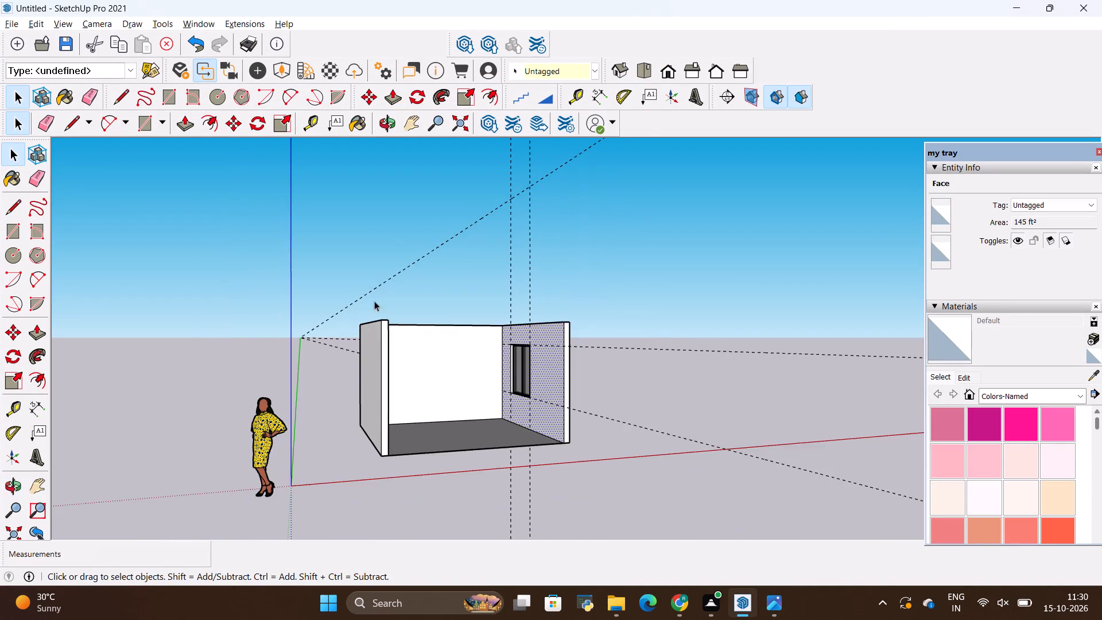
pyautogui.scroll(6, 421, 306)
pyautogui.moveTo(447, 311); pyautogui.dragTo(443, 376, button='middle')
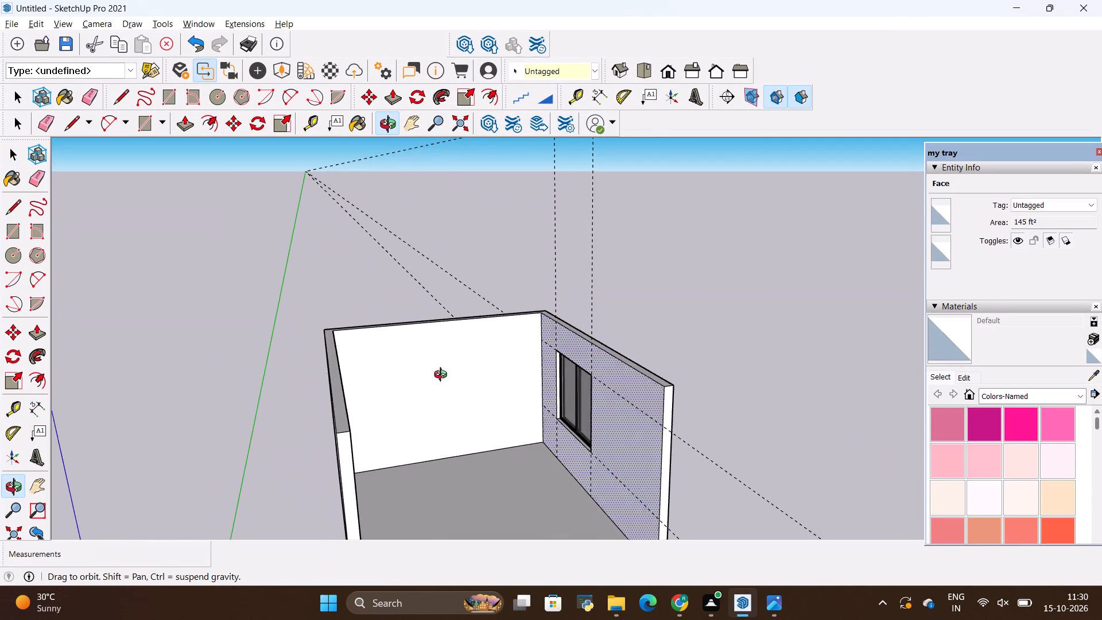
pyautogui.moveTo(443, 376); pyautogui.dragTo(453, 376, button='middle')
pyautogui.moveTo(479, 372); pyautogui.dragTo(493, 360, button='middle')
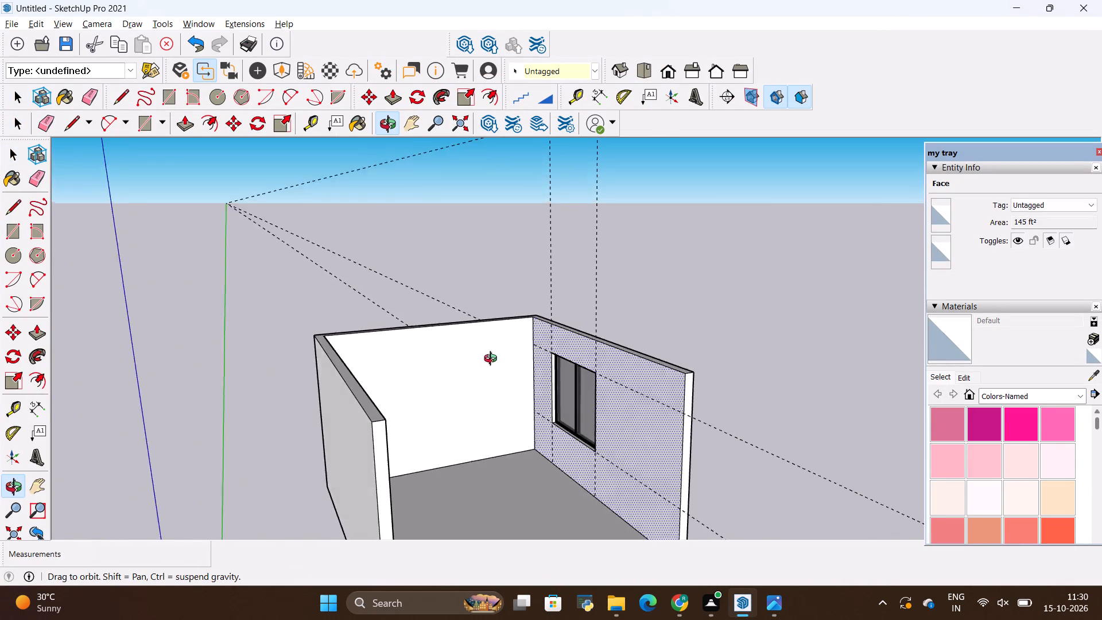
pyautogui.moveTo(493, 360); pyautogui.dragTo(395, 370, button='middle')
pyautogui.scroll(-5, 396, 368)
pyautogui.moveTo(388, 368); pyautogui.dragTo(669, 369, button='middle')
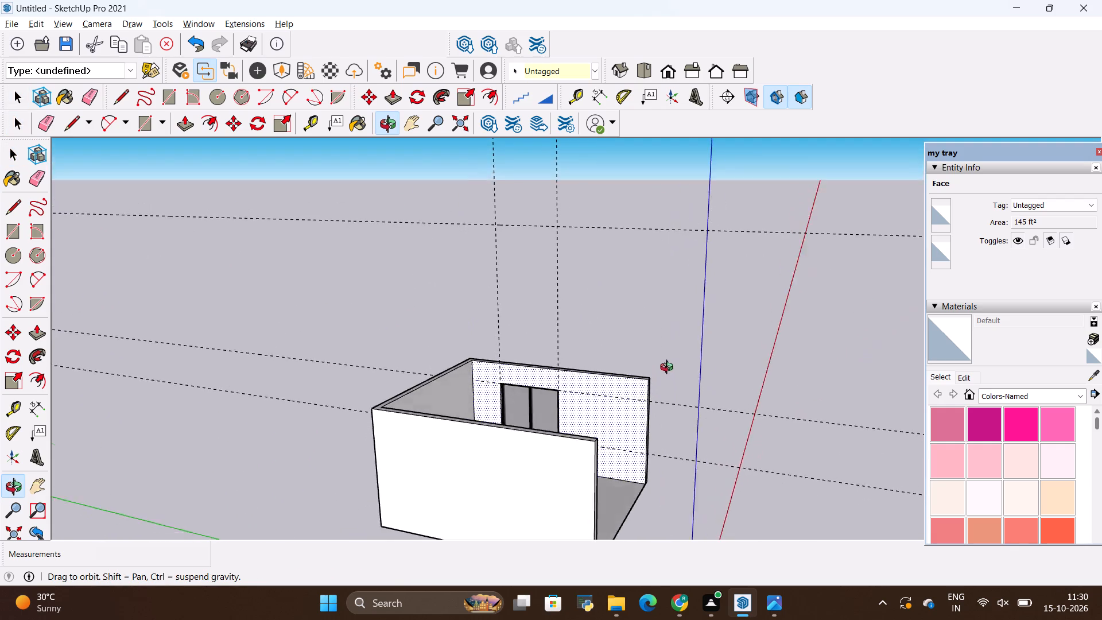
pyautogui.moveTo(669, 369); pyautogui.dragTo(517, 378, button='middle')
pyautogui.hotkey('alt', 'Tab')
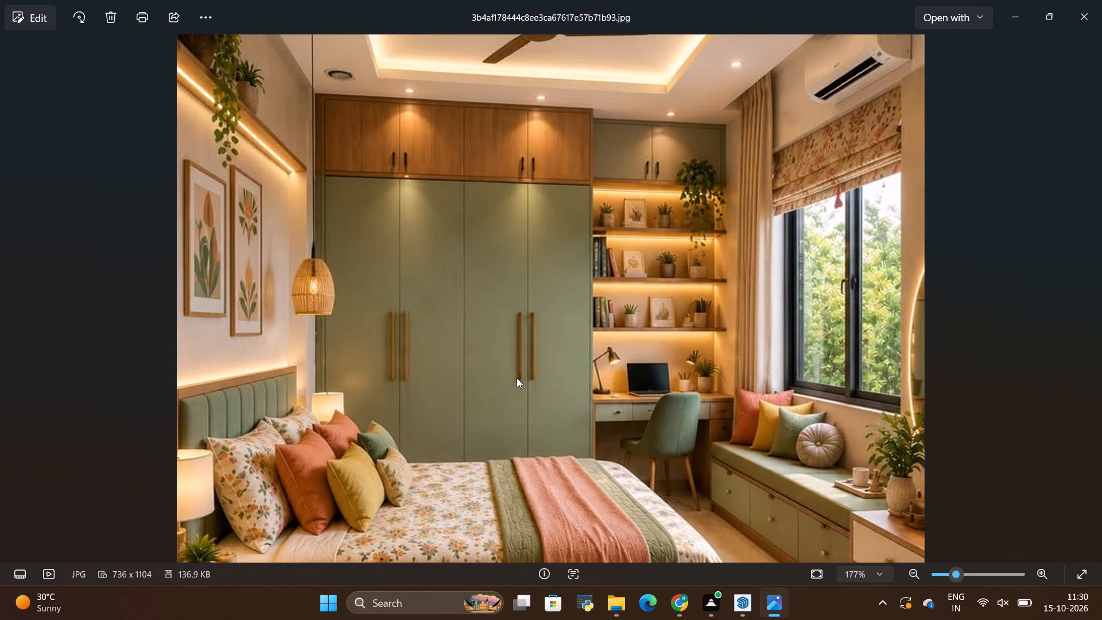
pyautogui.hotkey('alt', 'Tab')
pyautogui.moveTo(510, 402); pyautogui.dragTo(369, 347, button='middle')
pyautogui.hotkey('alt', 'Tab')
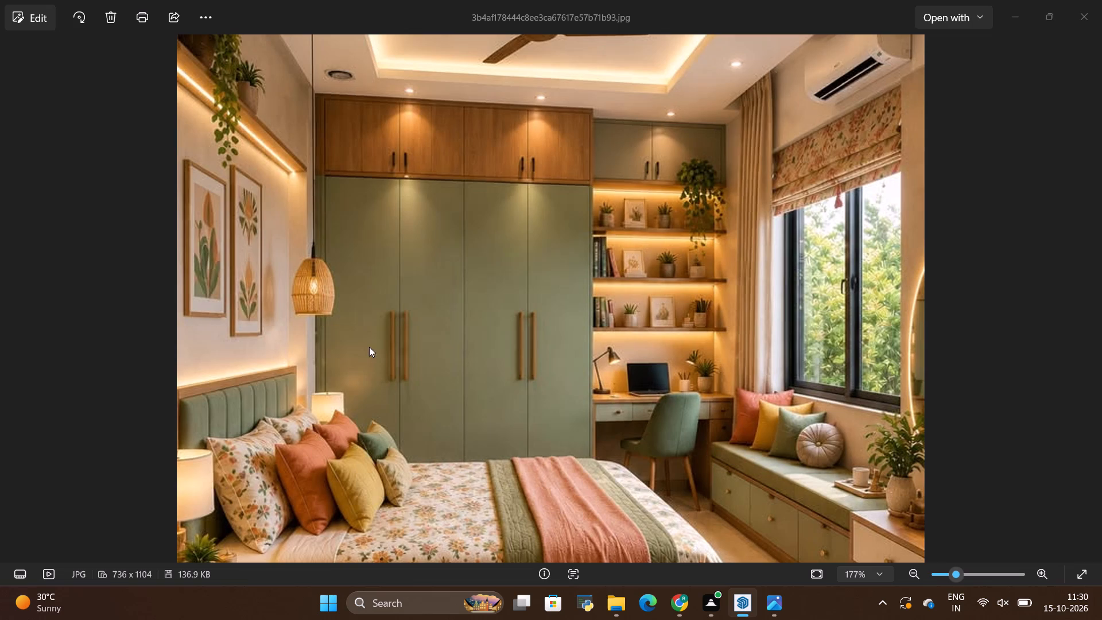
pyautogui.hotkey('alt', 'Tab')
pyautogui.hotkey('alt', 'Tab')
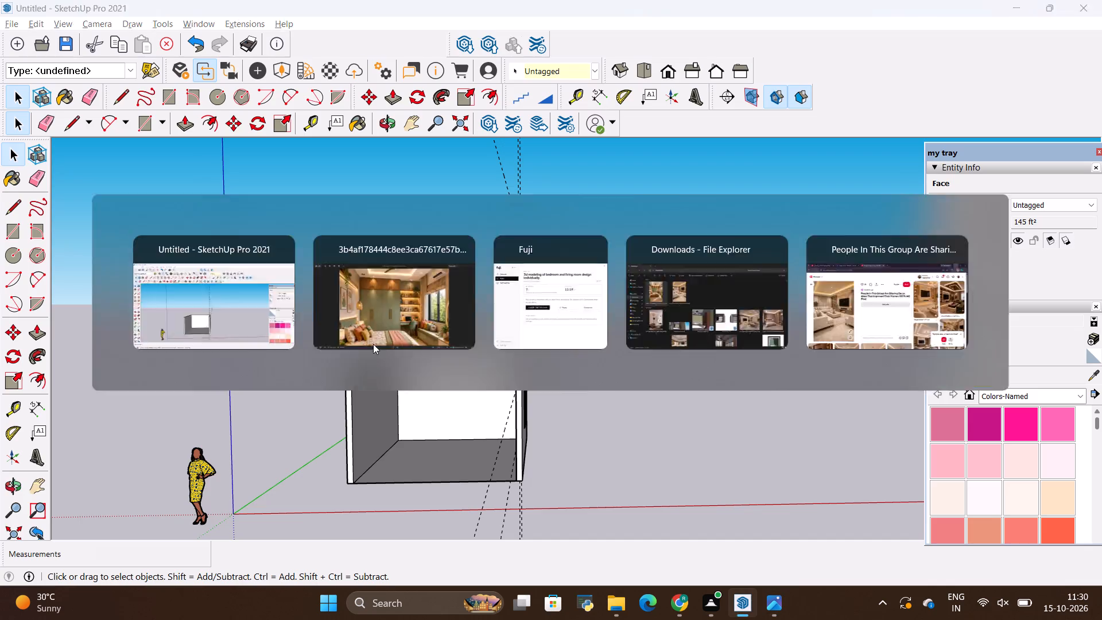
pyautogui.hotkey('alt', 'Tab')
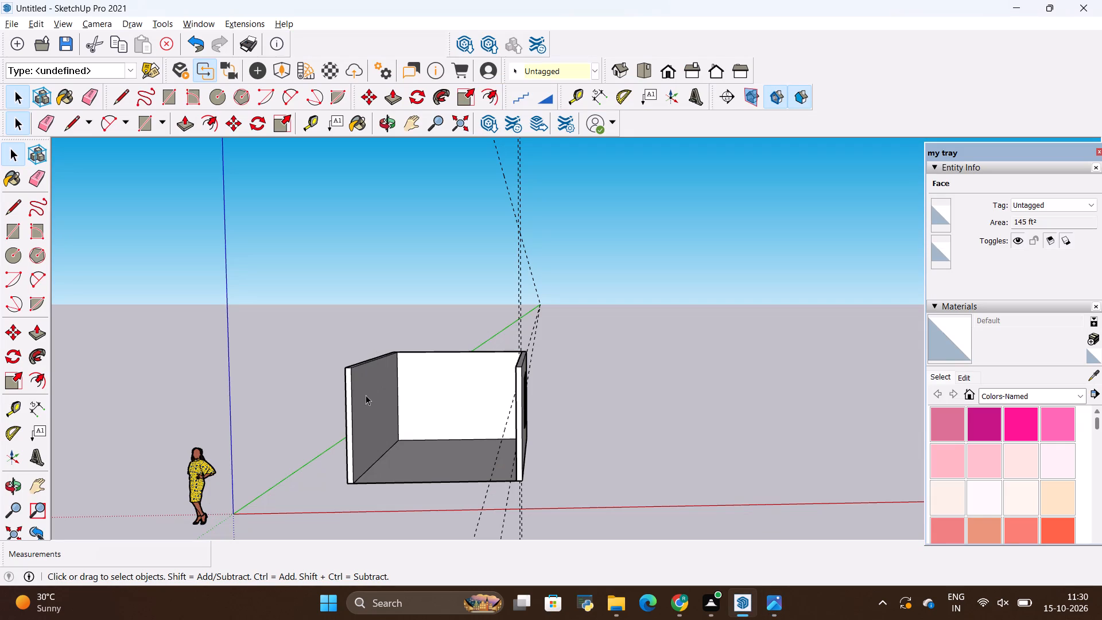
pyautogui.scroll(8, 379, 477)
pyautogui.moveTo(372, 486); pyautogui.dragTo(438, 486, button='middle')
pyautogui.hotkey('alt', 'Tab')
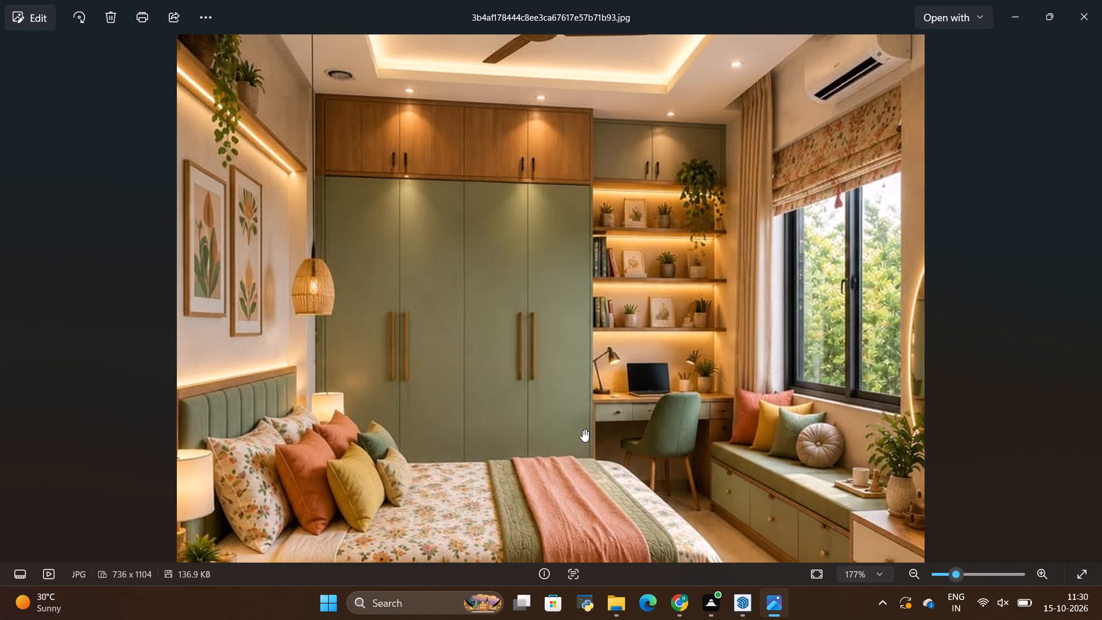
pyautogui.hotkey('alt', 'Tab')
pyautogui.hotkey('alt', 'Tab')
pyautogui.hotkey('alt', 'Tab')
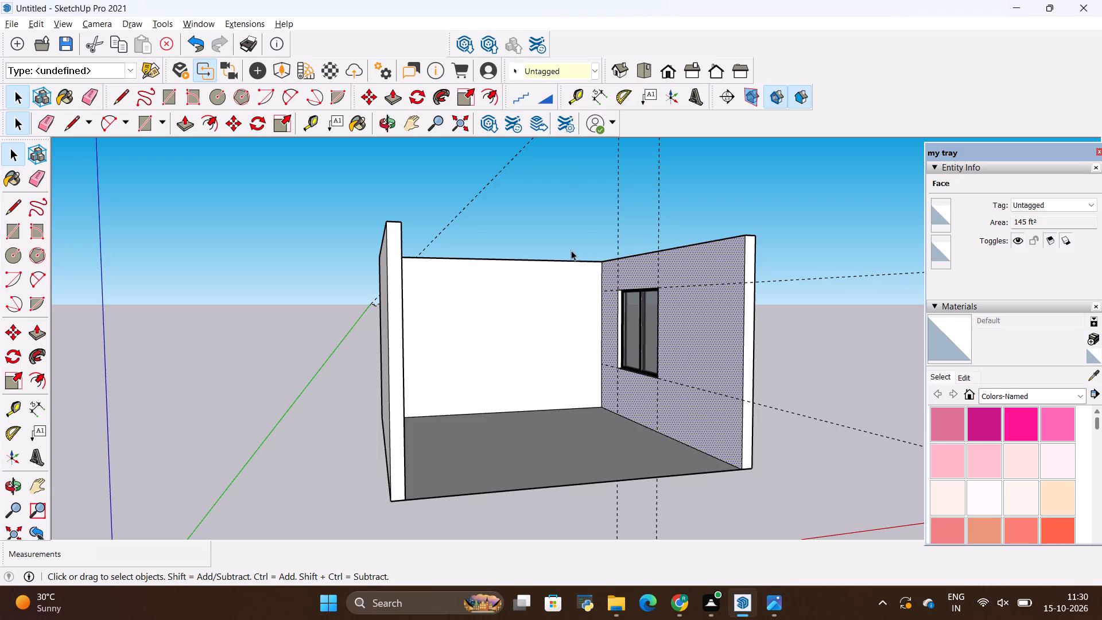
pyautogui.moveTo(592, 291); pyautogui.dragTo(567, 387, button='middle')
pyautogui.hotkey('alt', 'Tab')
pyautogui.hotkey('alt', 'Tab')
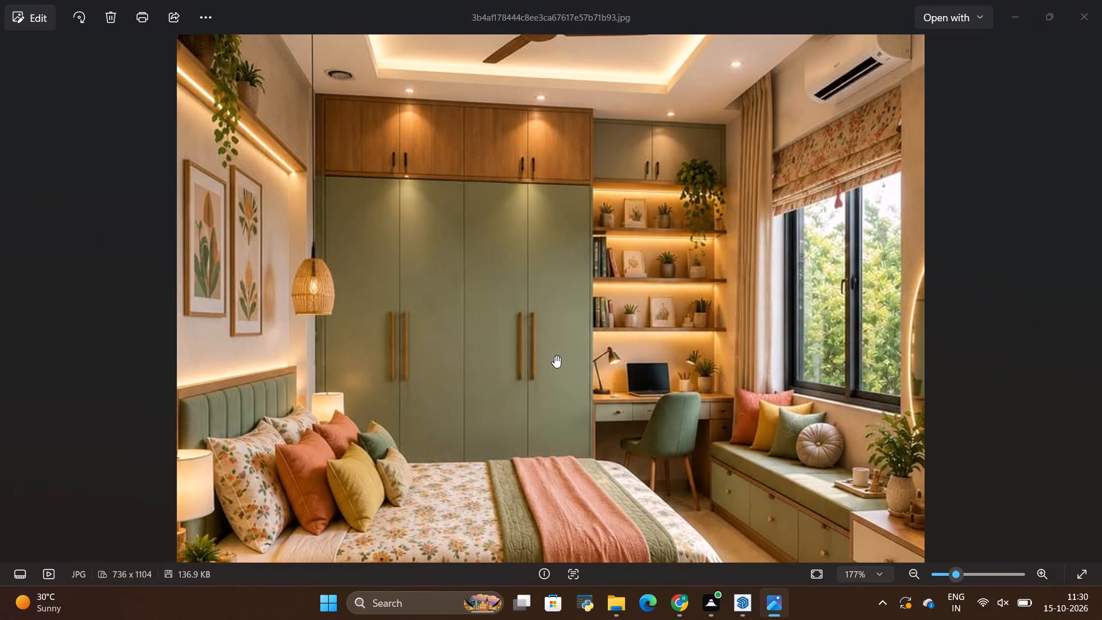
pyautogui.moveTo(538, 340); pyautogui.dragTo(514, 338, button='middle')
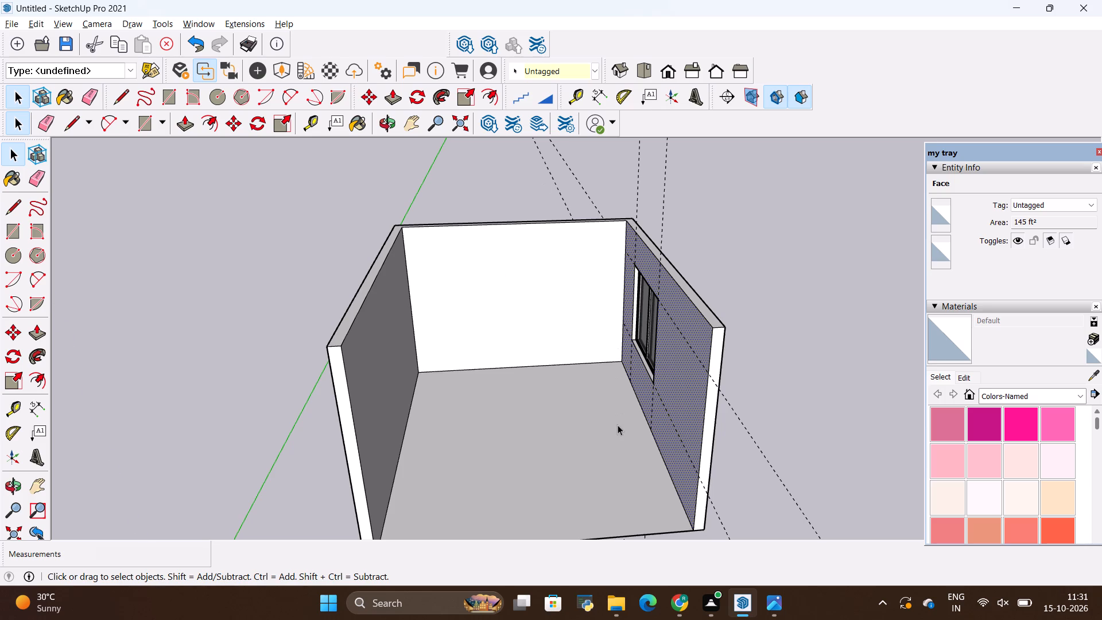
# Examine the wardrobe, shelf and desk layout in the reference image against the model's blank back wall.
pyautogui.scroll(-5, 618, 425)
pyautogui.moveTo(654, 436); pyautogui.dragTo(680, 375, button='middle')
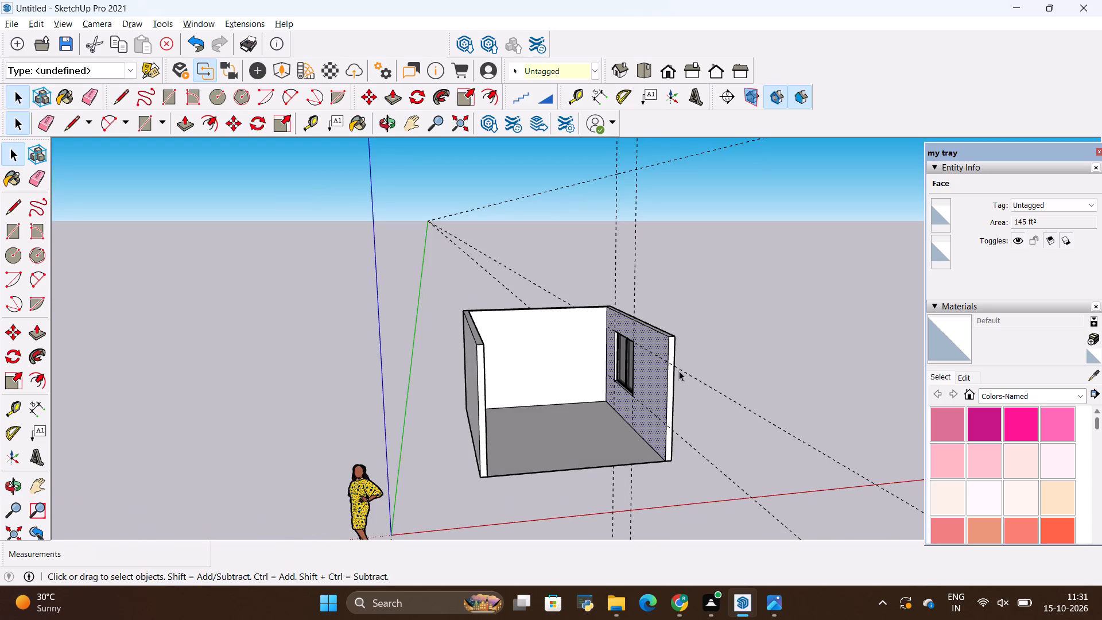
pyautogui.scroll(1, 714, 394)
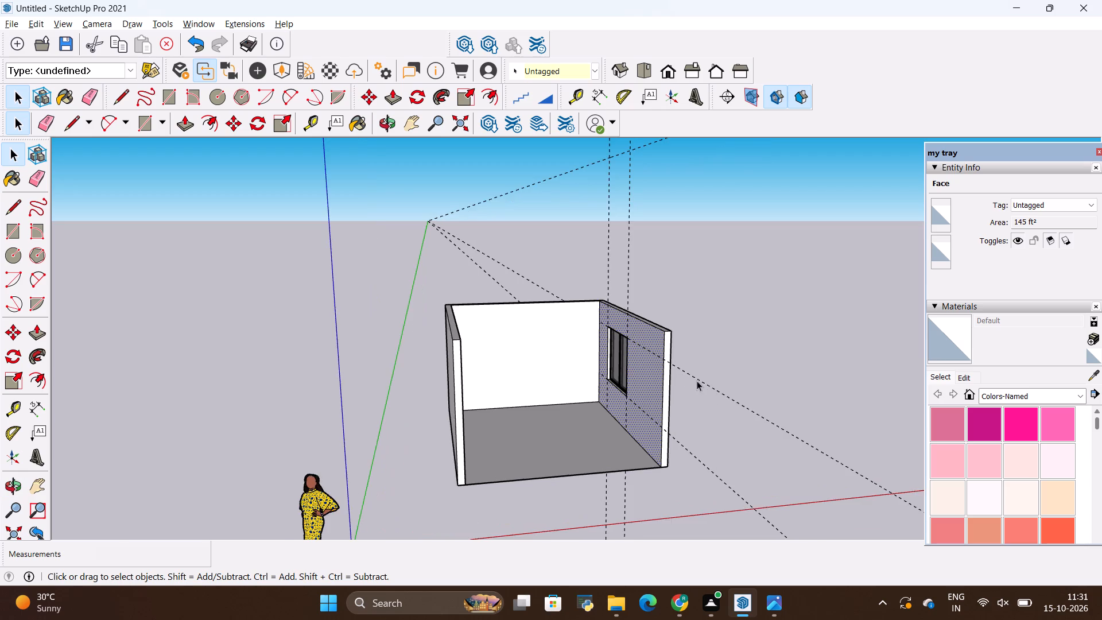
pyautogui.scroll(-3, 697, 381)
pyautogui.moveTo(697, 398); pyautogui.dragTo(693, 357, button='middle')
pyautogui.moveTo(646, 387); pyautogui.dragTo(637, 404, button='middle')
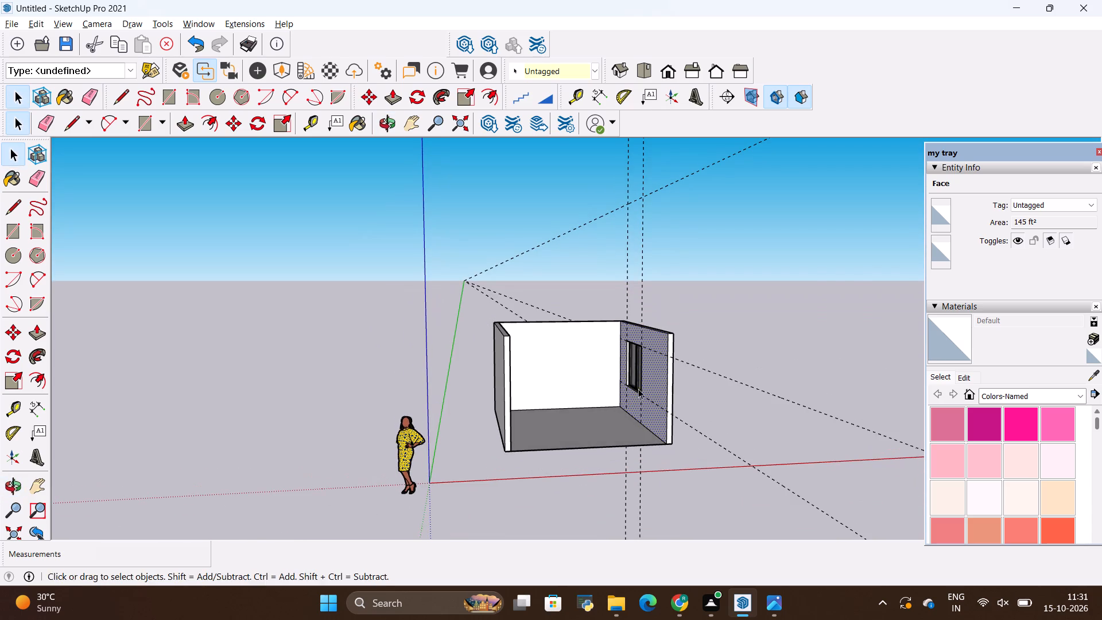
pyautogui.hotkey('alt', 'Tab')
pyautogui.hotkey('alt', 'Tab')
pyautogui.hotkey('alt', 'Tab')
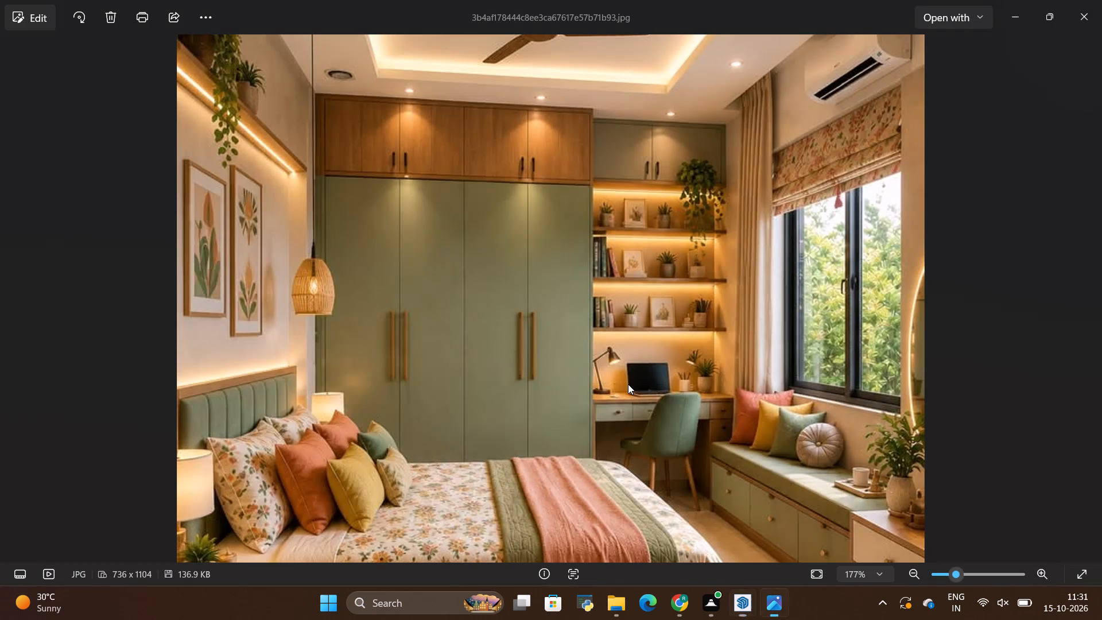
pyautogui.hotkey('alt', 'Tab')
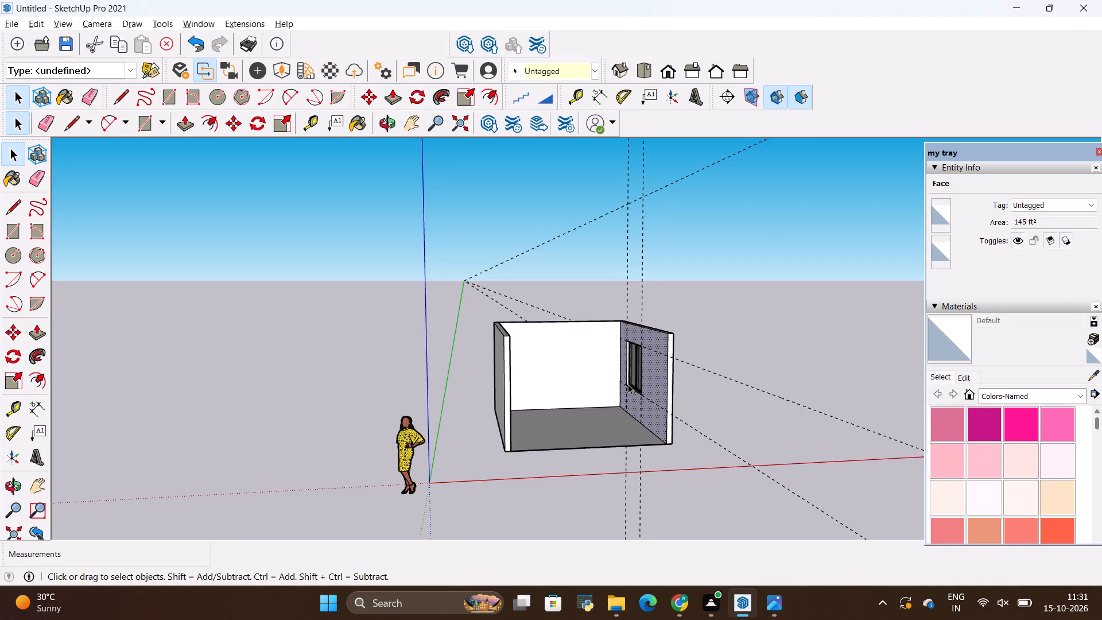
pyautogui.hotkey('alt', 'Tab')
pyautogui.hotkey('alt', 'Tab')
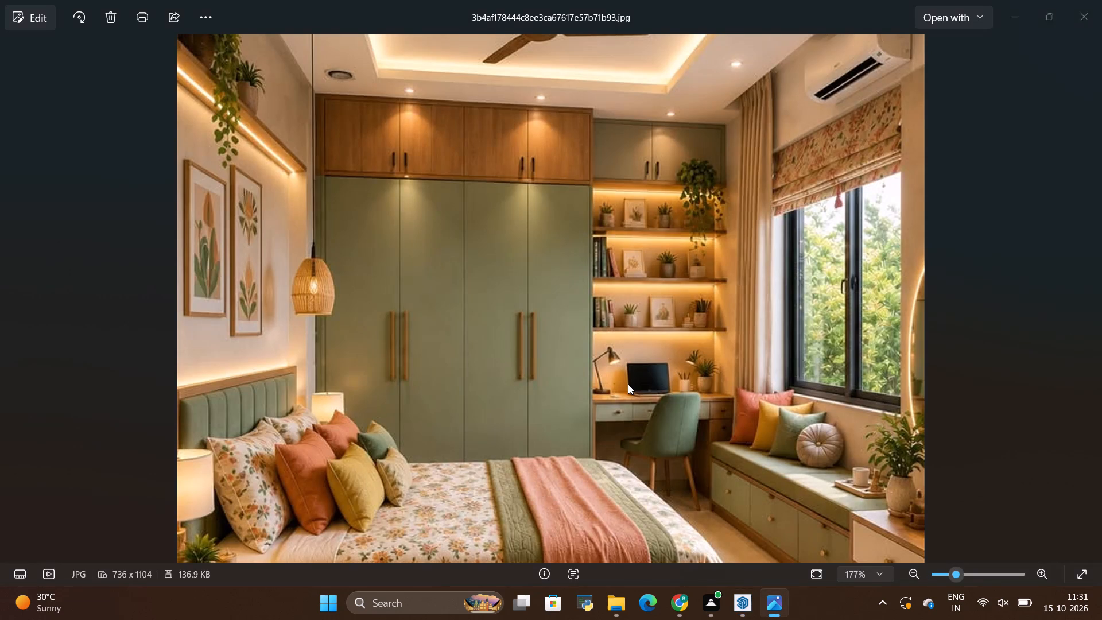
pyautogui.scroll(4, 628, 384)
pyautogui.scroll(4, 561, 405)
pyautogui.moveTo(580, 384); pyautogui.dragTo(573, 402, button='middle')
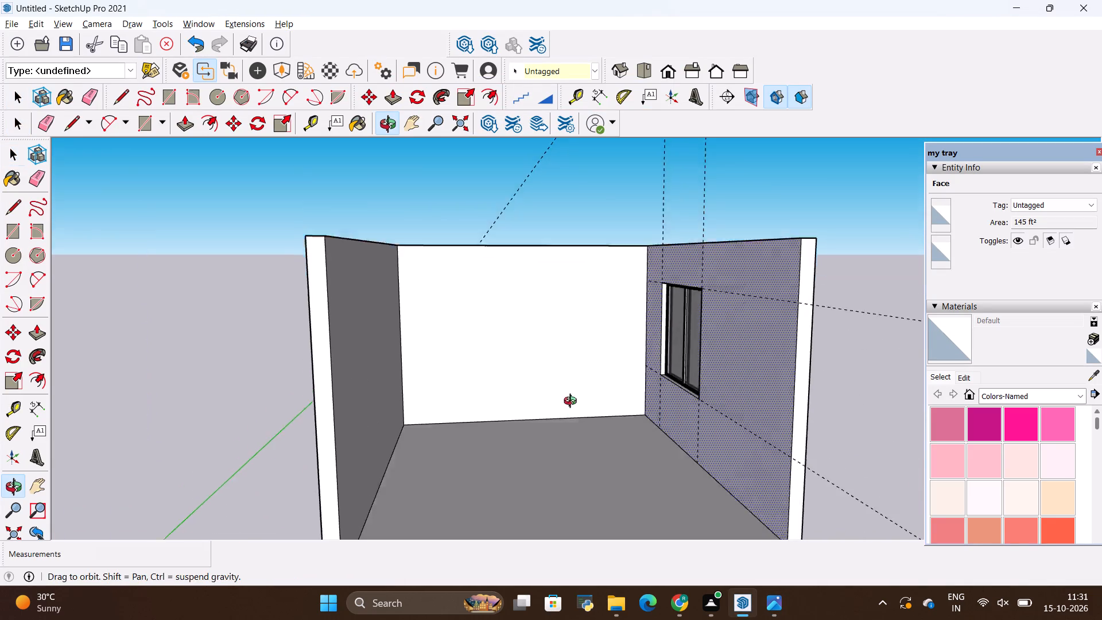
pyautogui.moveTo(573, 402); pyautogui.dragTo(531, 430, button='middle')
pyautogui.hotkey('alt', 'Tab')
pyautogui.hotkey('alt', 'Tab')
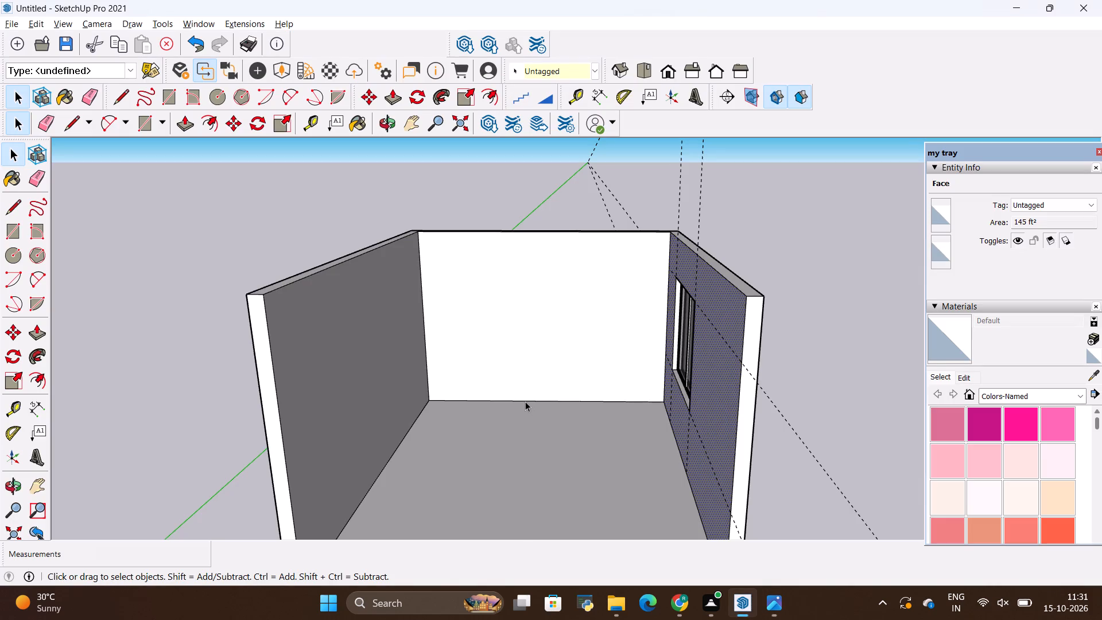
pyautogui.hotkey('alt', 'Tab')
pyautogui.hotkey('alt', 'Tab')
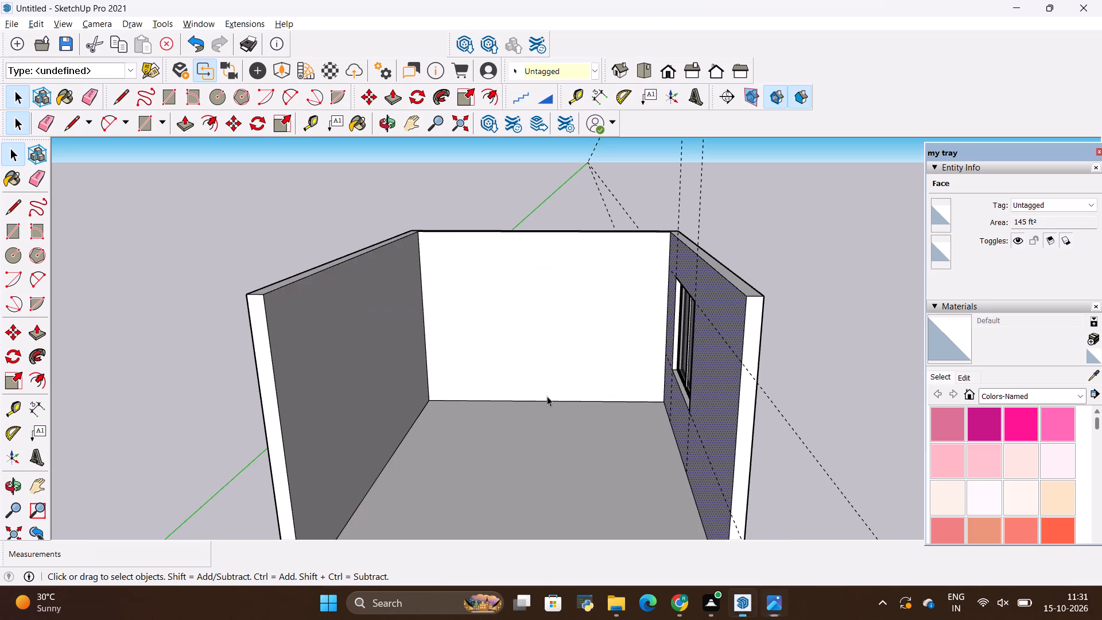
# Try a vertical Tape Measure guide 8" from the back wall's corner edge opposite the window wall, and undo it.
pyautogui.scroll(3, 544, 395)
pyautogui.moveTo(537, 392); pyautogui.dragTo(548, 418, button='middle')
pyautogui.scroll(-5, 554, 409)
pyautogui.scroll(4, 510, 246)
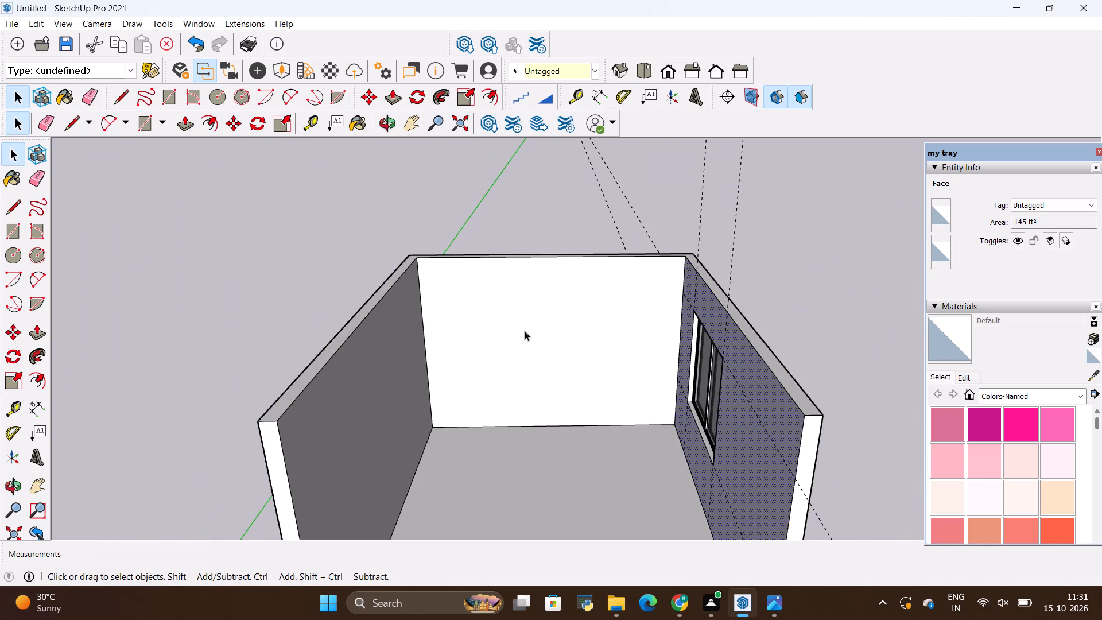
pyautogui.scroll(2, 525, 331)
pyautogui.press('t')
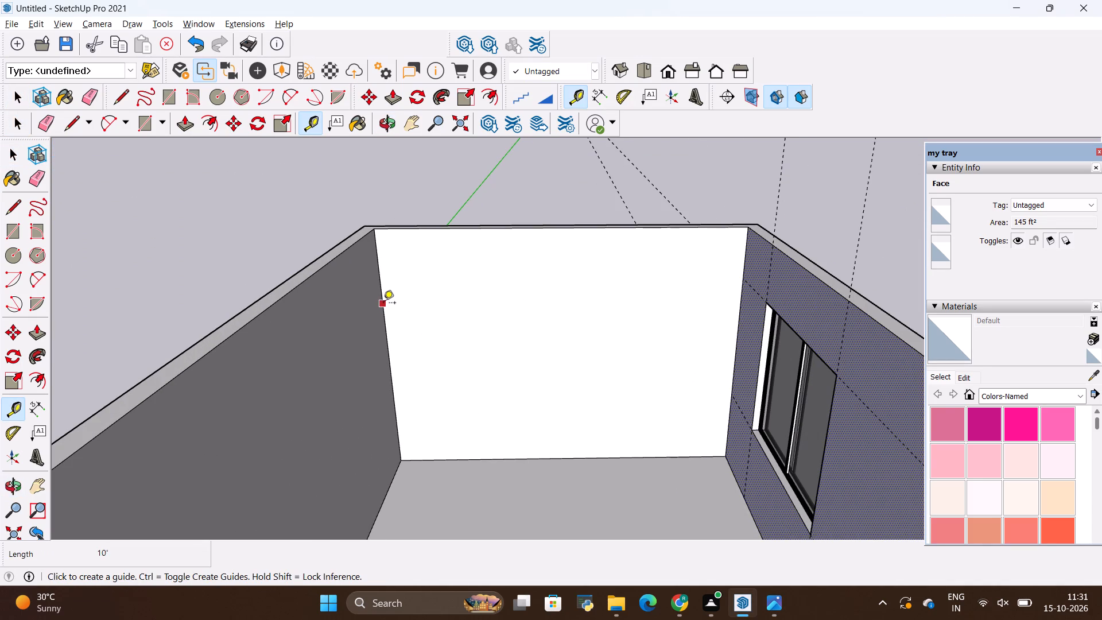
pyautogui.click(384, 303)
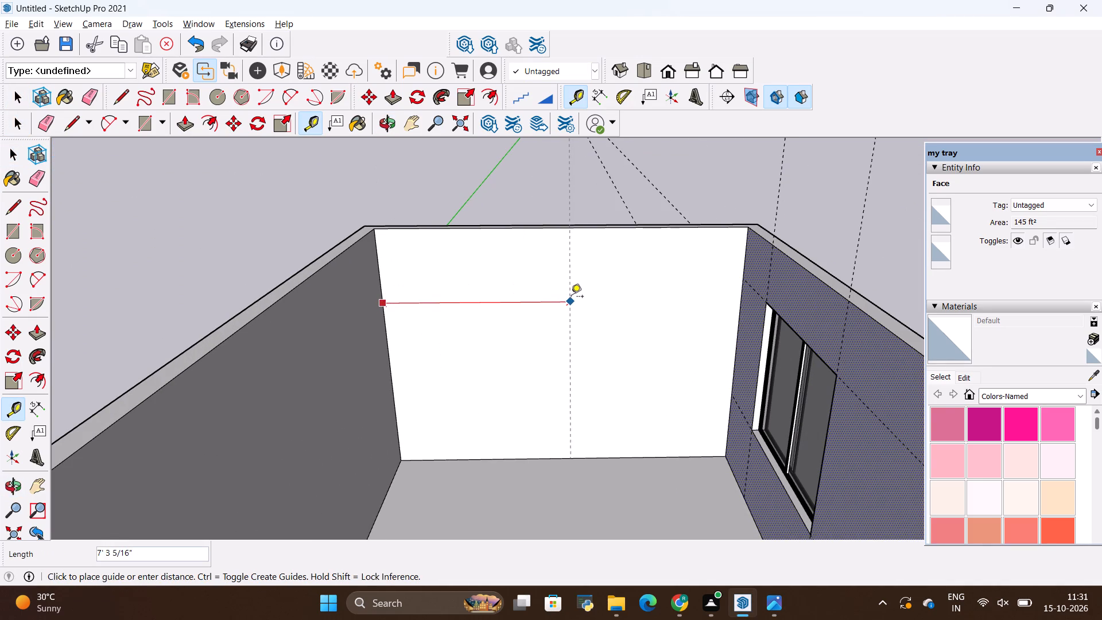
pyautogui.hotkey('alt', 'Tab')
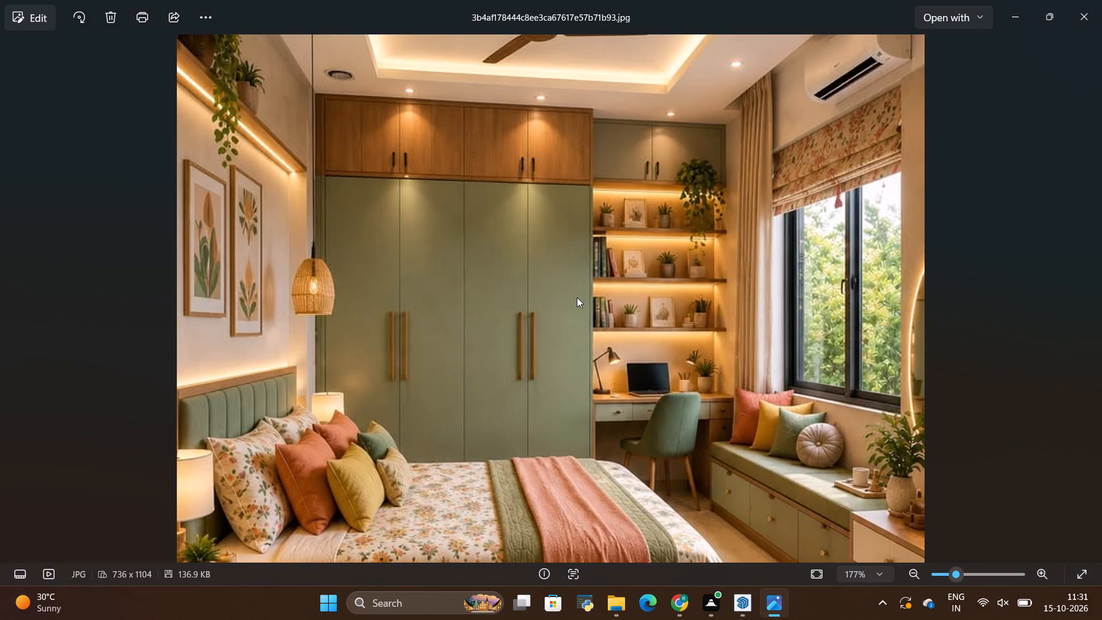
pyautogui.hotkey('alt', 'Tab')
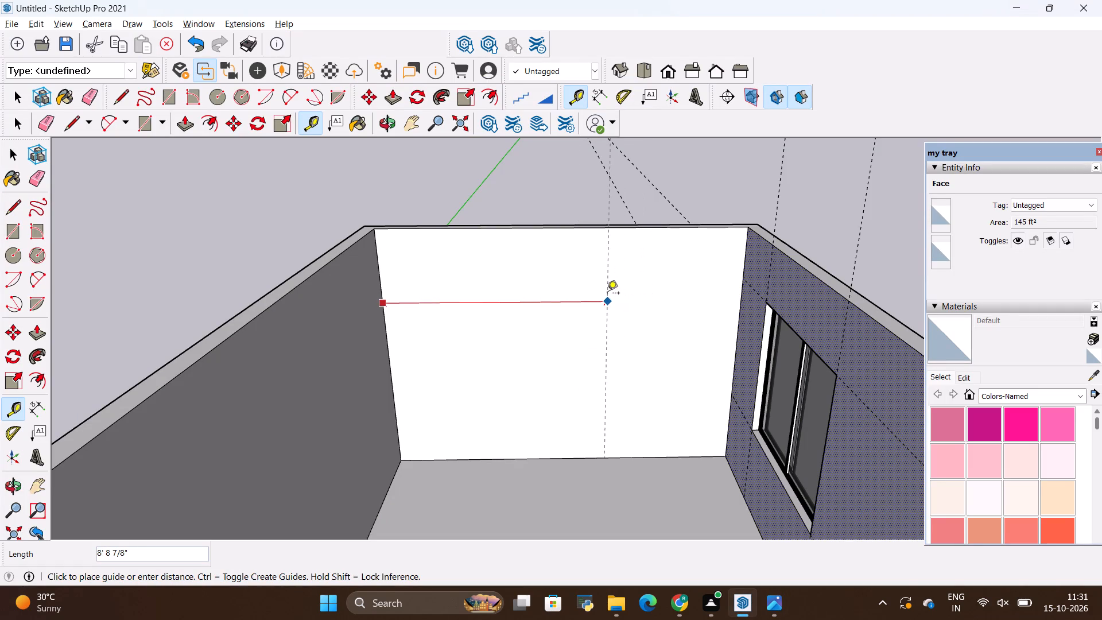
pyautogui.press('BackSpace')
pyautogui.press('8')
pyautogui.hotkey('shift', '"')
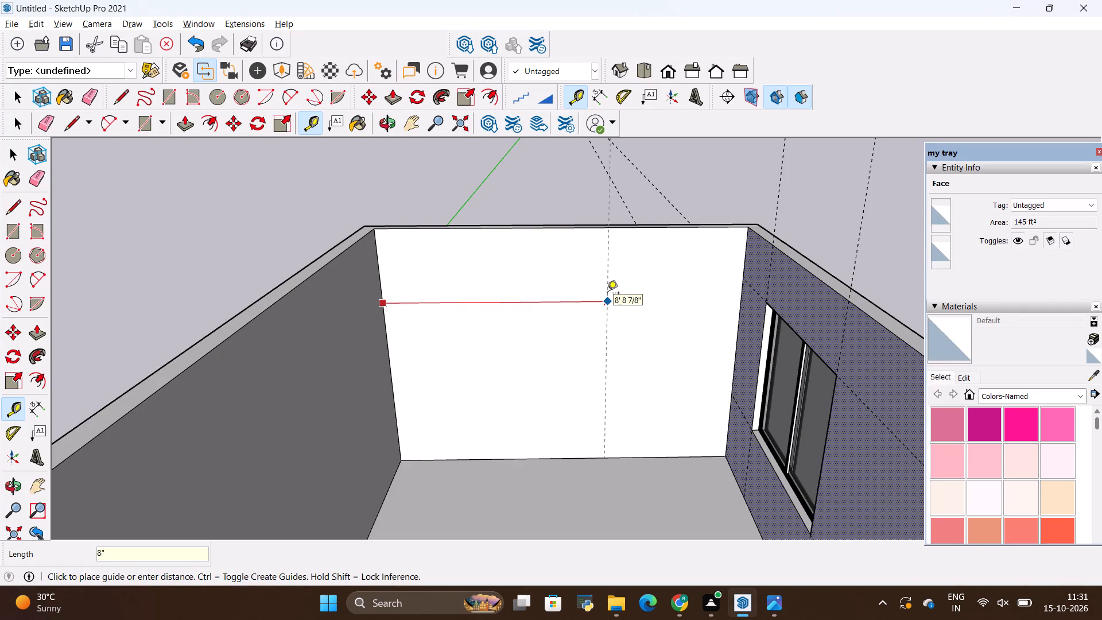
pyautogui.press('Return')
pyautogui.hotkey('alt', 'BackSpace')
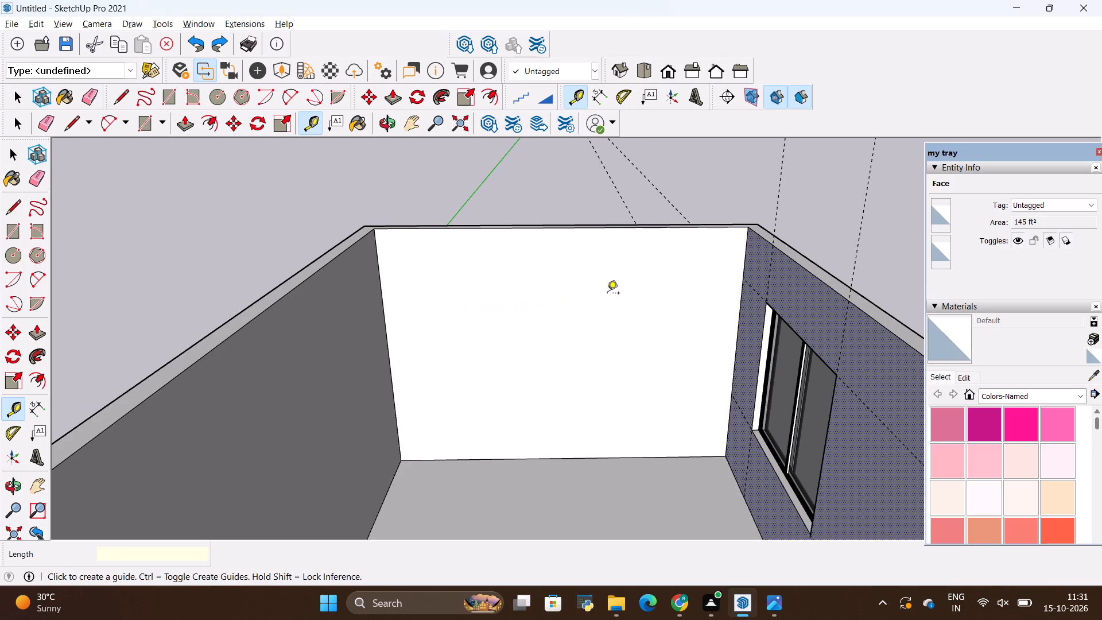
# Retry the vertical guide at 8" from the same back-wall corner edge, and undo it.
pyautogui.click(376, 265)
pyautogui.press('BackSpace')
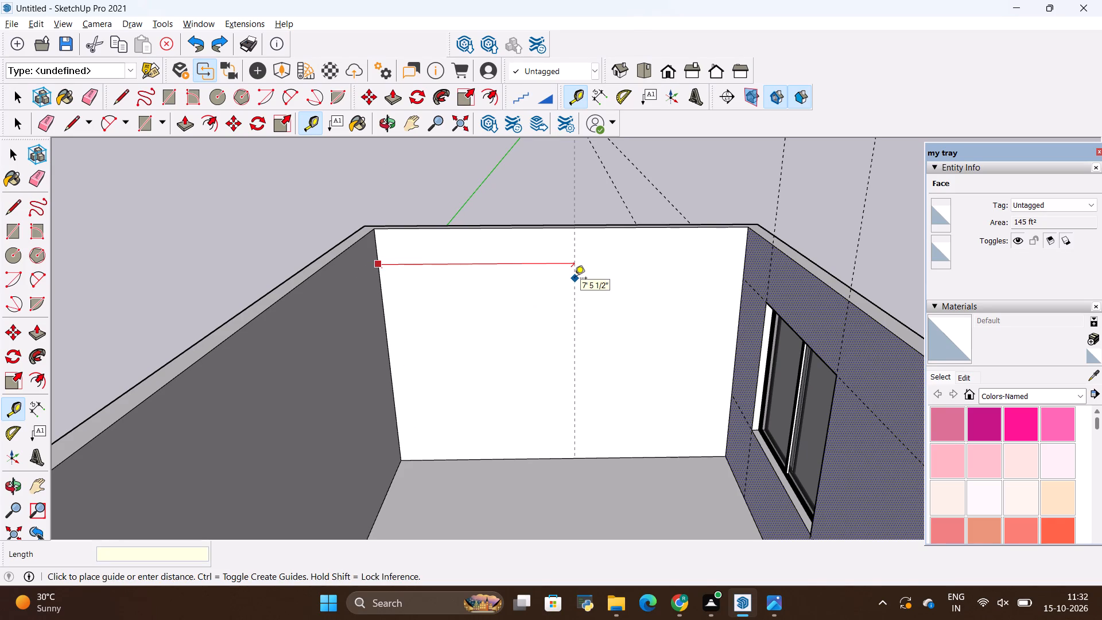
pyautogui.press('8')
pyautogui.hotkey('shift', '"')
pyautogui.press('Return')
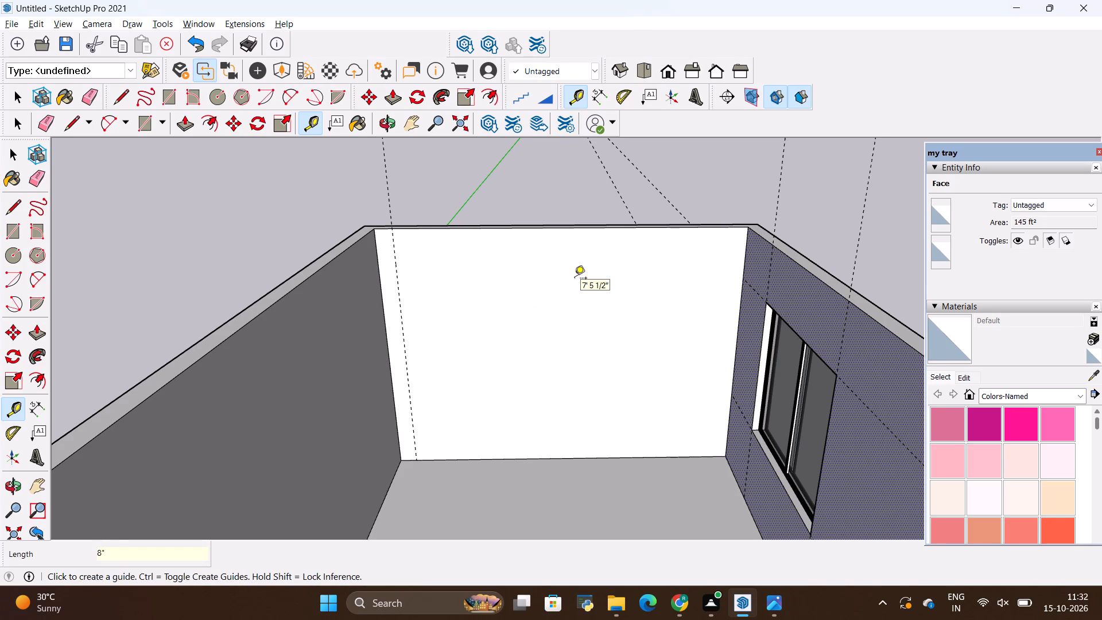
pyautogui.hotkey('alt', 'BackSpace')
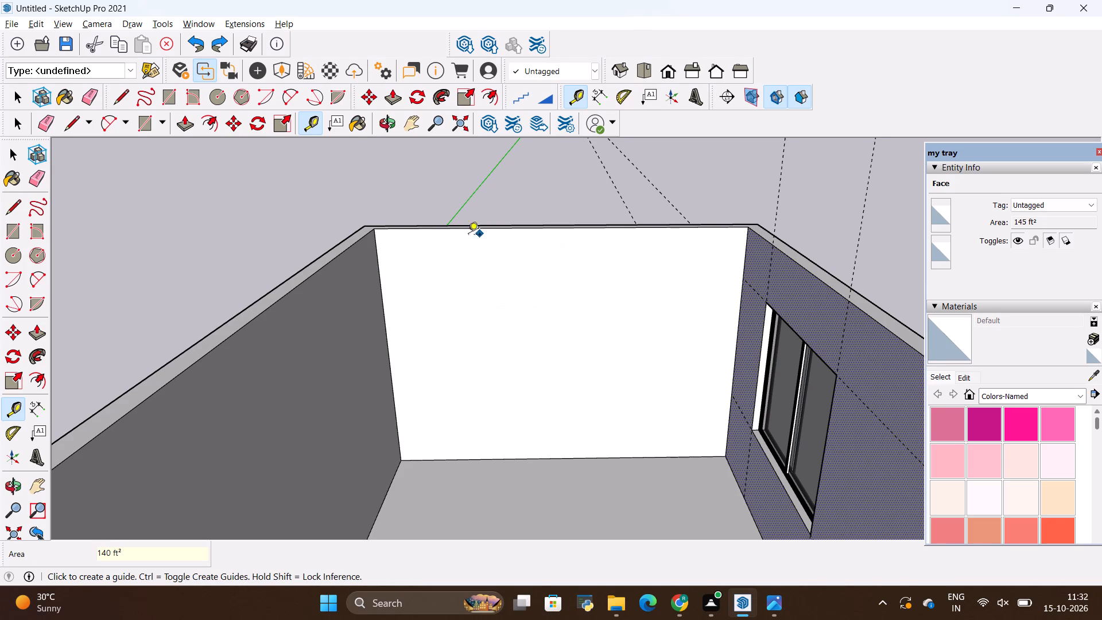
# Place a vertical Tape Measure guide 8' from the back wall's corner edge opposite the window wall.
pyautogui.click(381, 266)
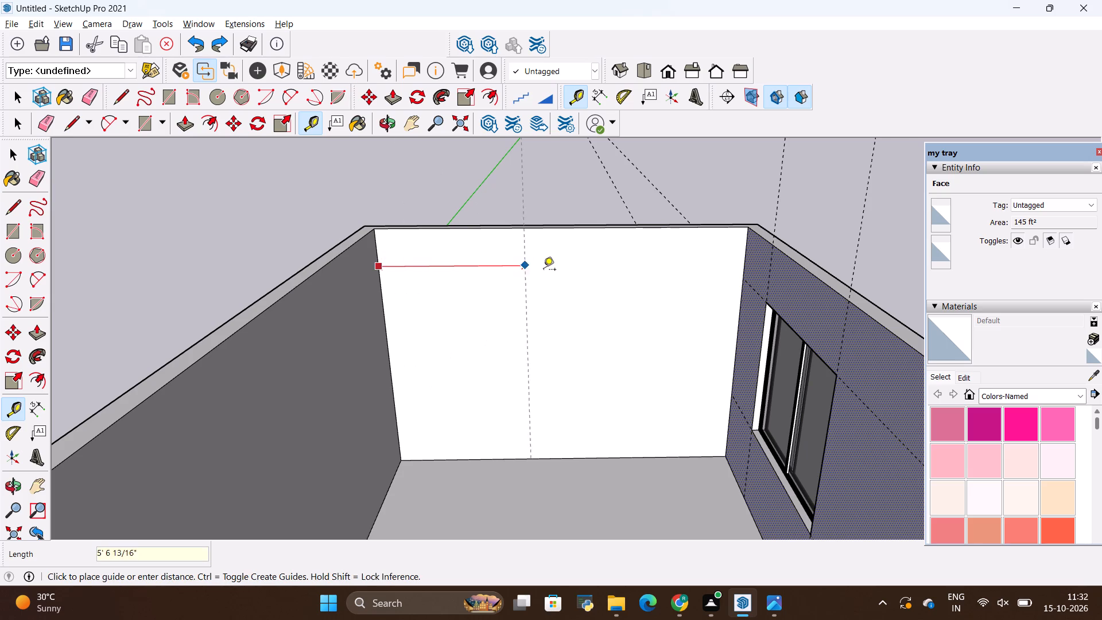
pyautogui.press('BackSpace')
pyautogui.write("8'")
pyautogui.press('Return')
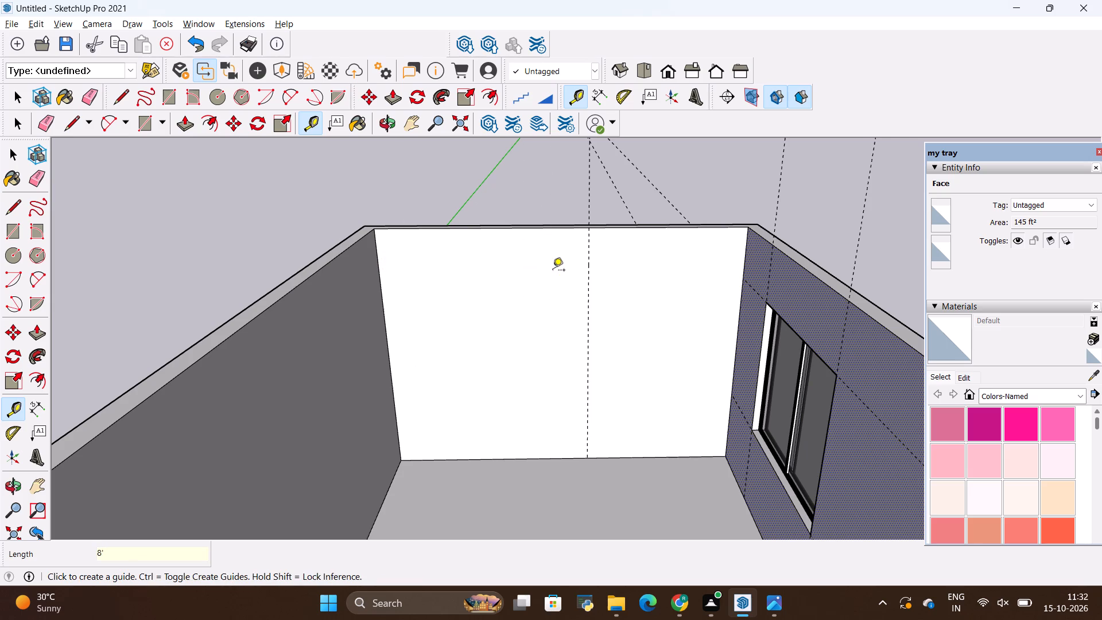
# Using the reference image for proportions, place a horizontal Tape Measure guide 2'6" below the back wall's top edge.
pyautogui.hotkey('alt', 'Tab')
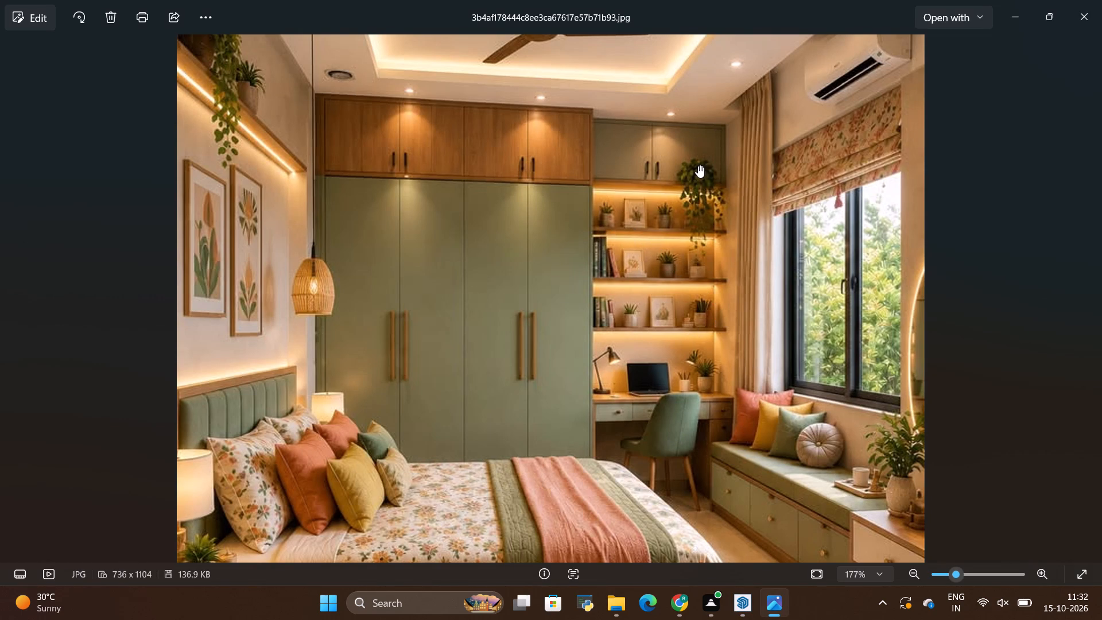
pyautogui.hotkey('alt', 'Tab')
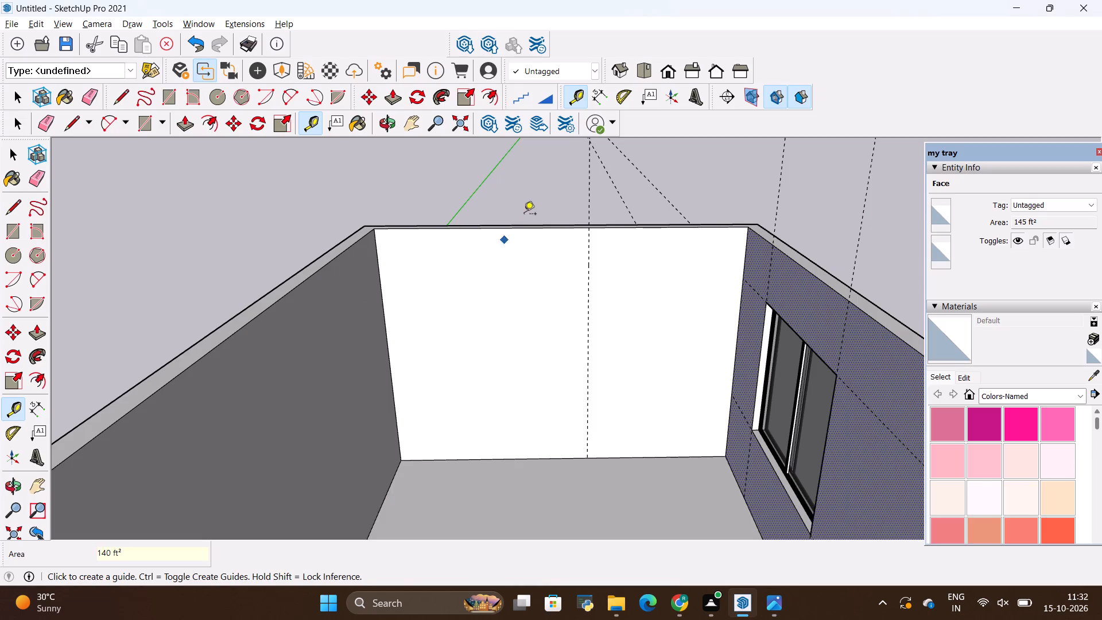
pyautogui.press('t')
pyautogui.click(547, 231)
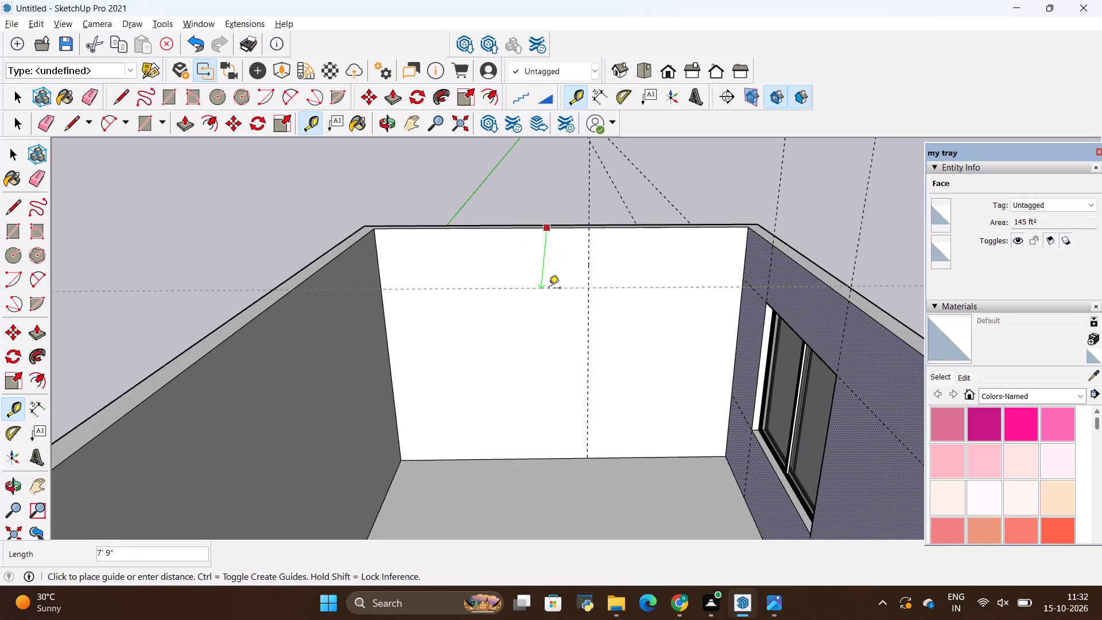
pyautogui.hotkey('alt', 'Tab')
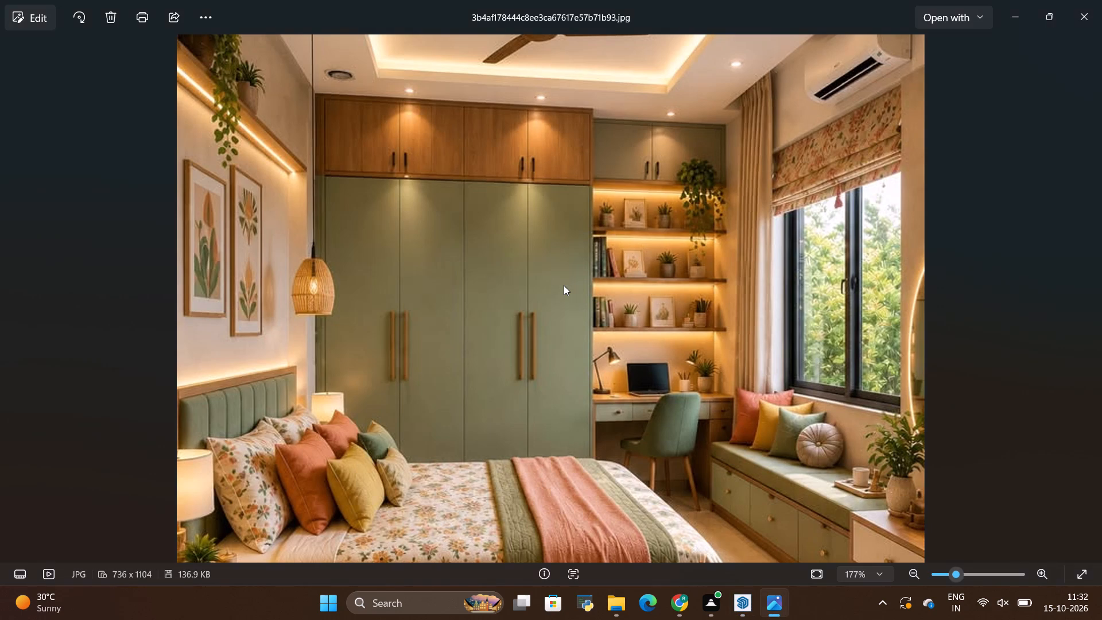
pyautogui.hotkey('alt', 'Tab')
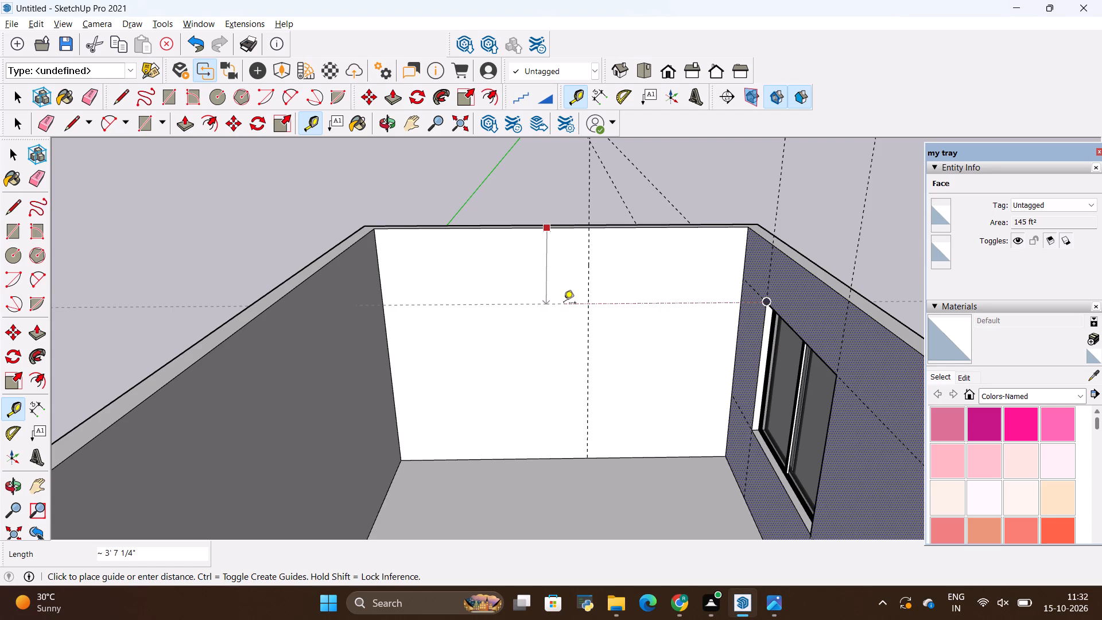
pyautogui.scroll(3, 564, 282)
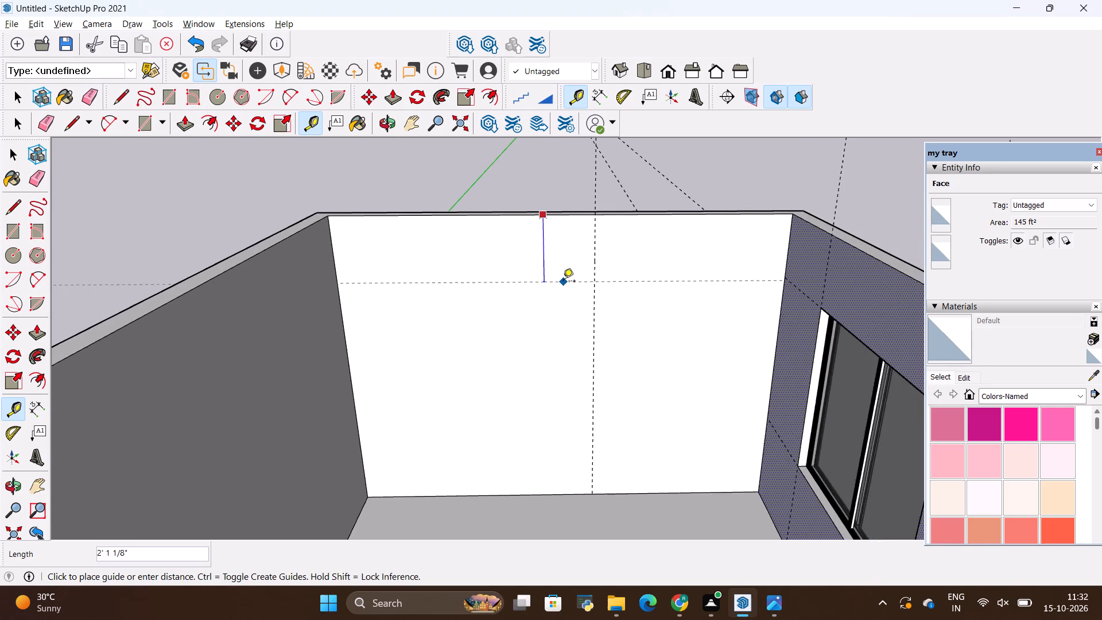
pyautogui.moveTo(561, 286); pyautogui.dragTo(551, 232, button='middle')
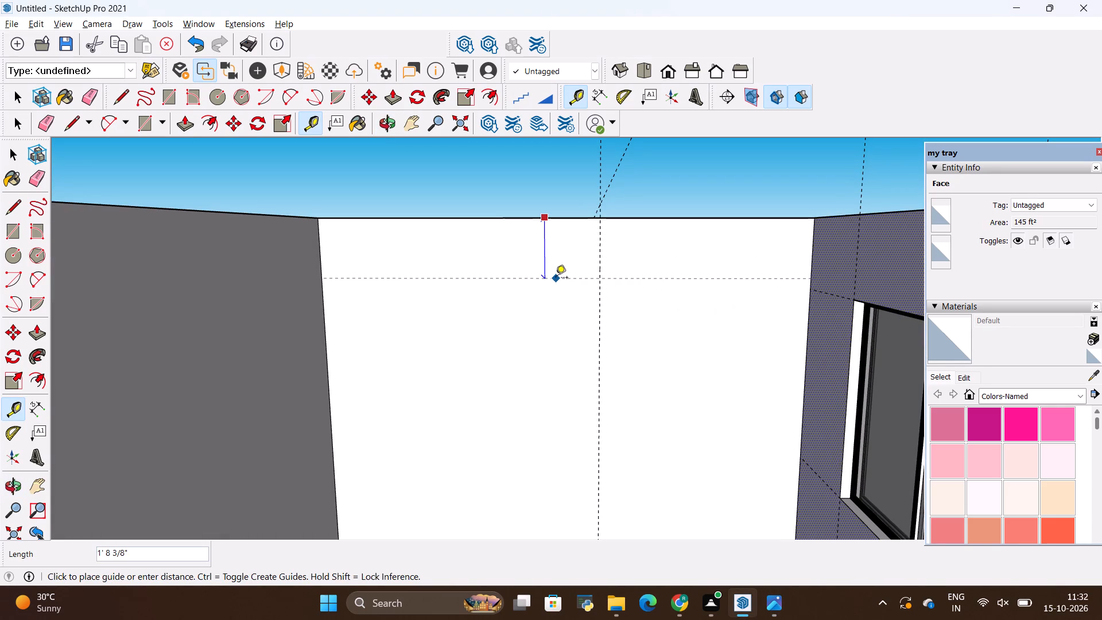
pyautogui.hotkey('alt', 'Tab')
pyautogui.hotkey('alt', 'Tab')
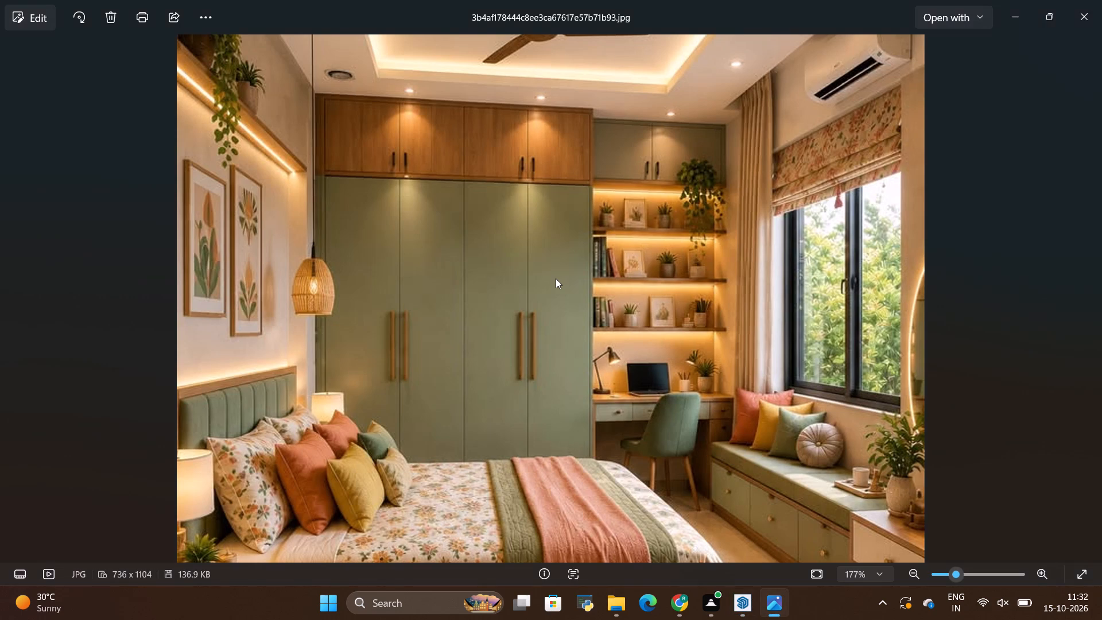
pyautogui.hotkey('alt', 'Tab')
pyautogui.hotkey('alt', 'Tab')
pyautogui.scroll(-4, 556, 278)
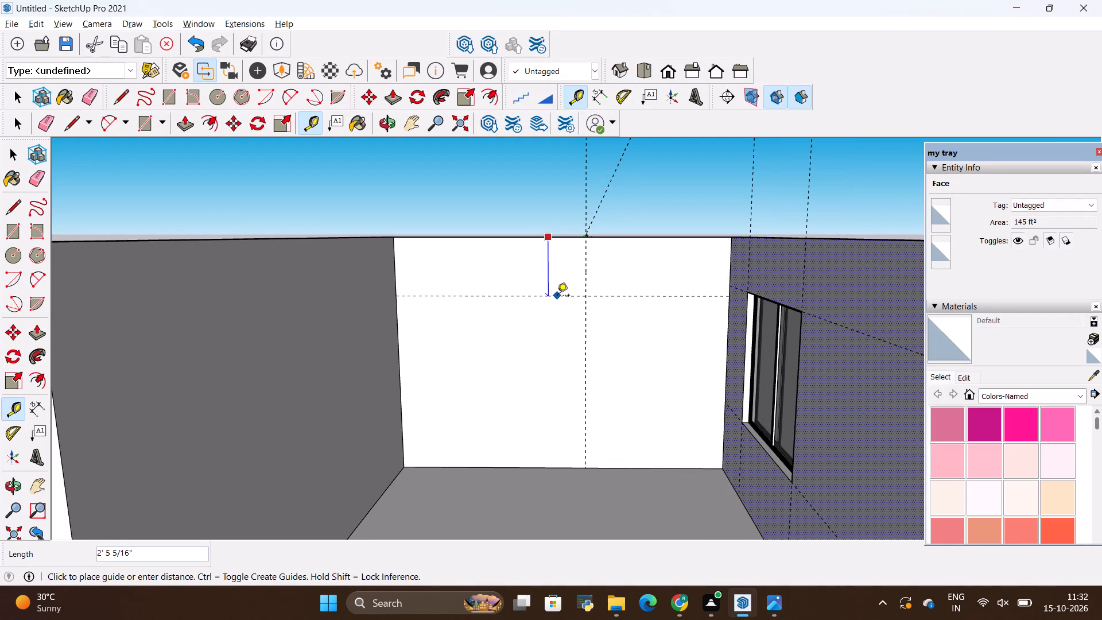
pyautogui.press('BackSpace')
pyautogui.write("2'6")
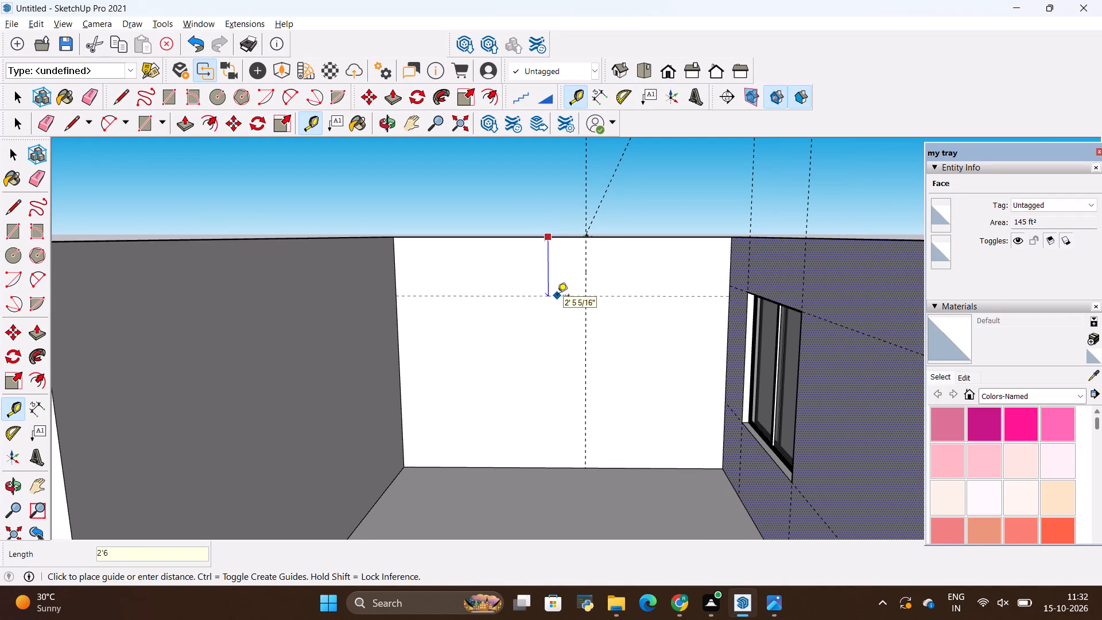
pyautogui.hotkey('shift', '"')
pyautogui.press('Return')
pyautogui.press('Escape')
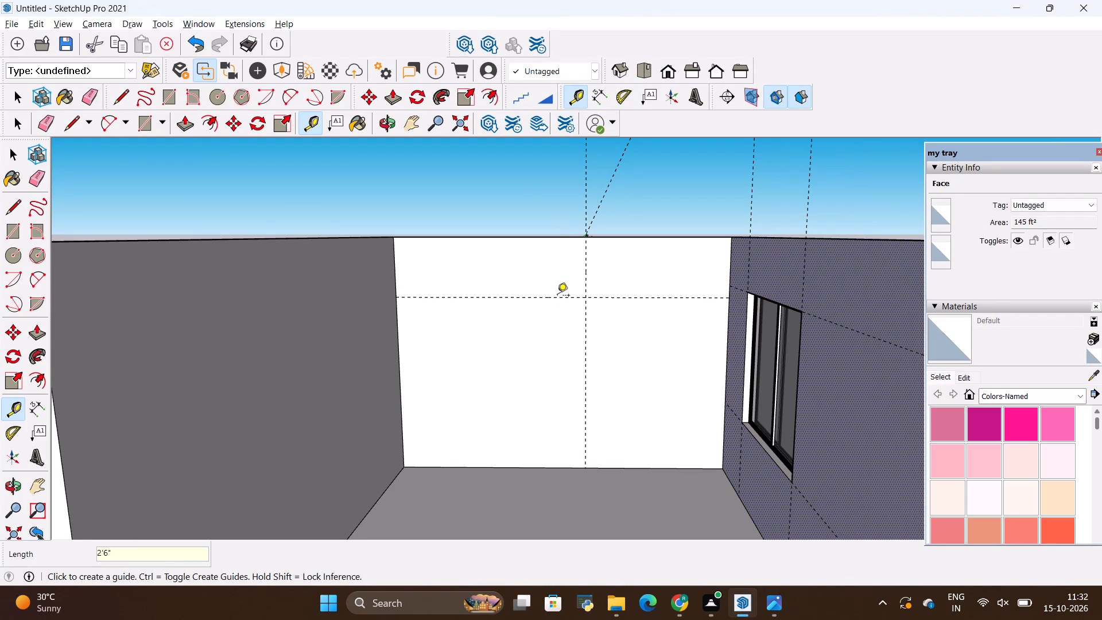
# Compare the guided back wall with the reference image in Photos, examining the wardrobe doors, overhead cabinets and shelf proportions.
pyautogui.hotkey('alt', 'Tab')
pyautogui.hotkey('alt', 'Tab')
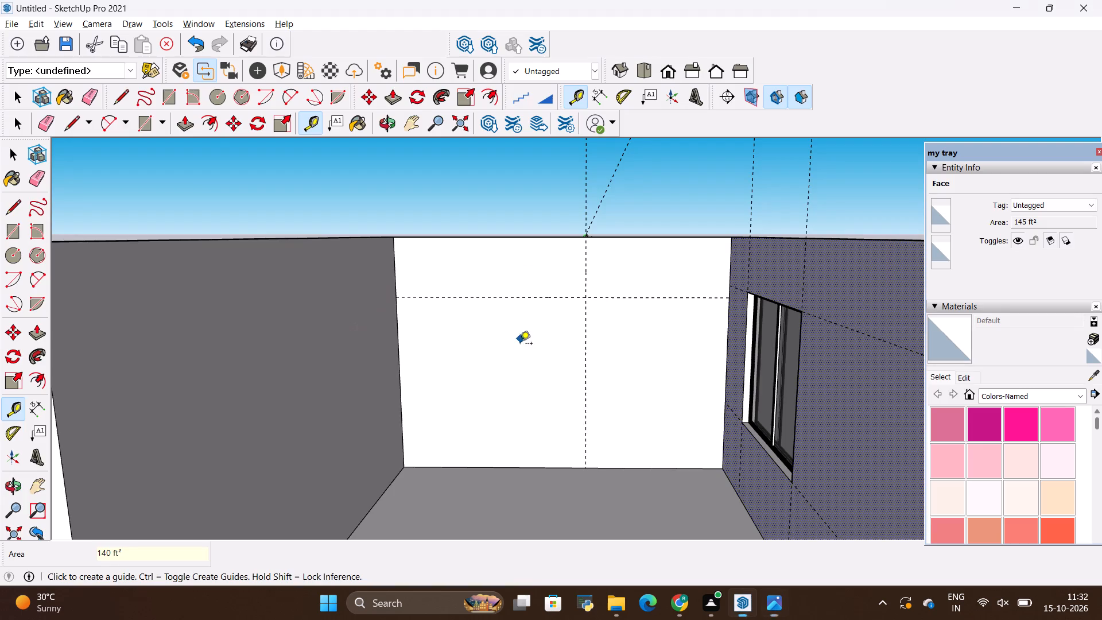
pyautogui.scroll(-2, 520, 343)
pyautogui.moveTo(608, 322); pyautogui.dragTo(608, 370, button='middle')
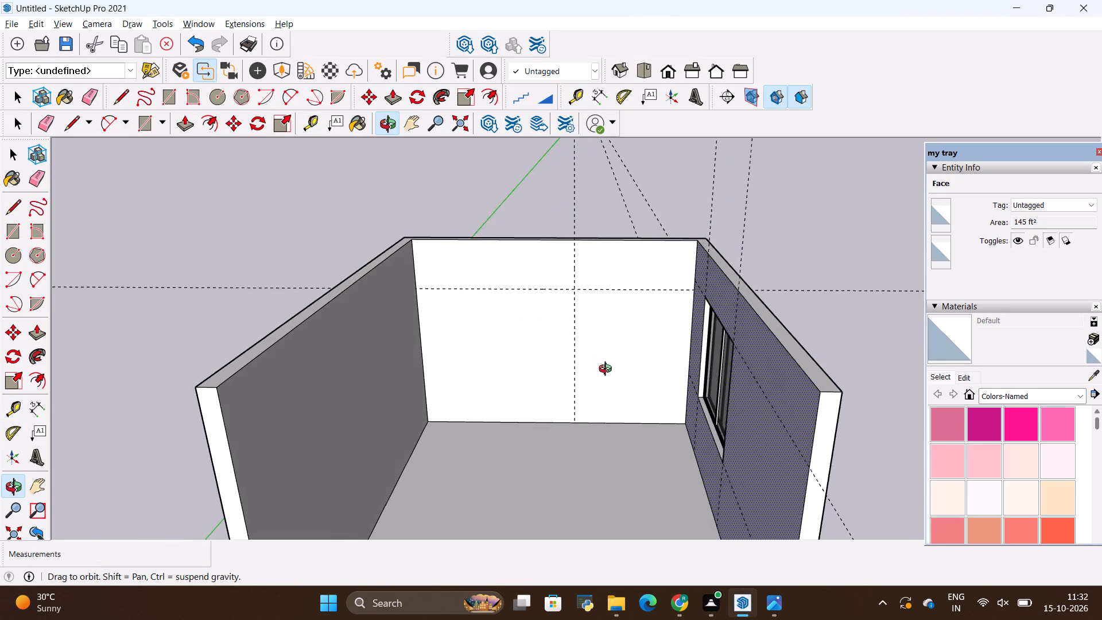
pyautogui.moveTo(608, 370); pyautogui.dragTo(633, 370, button='middle')
pyautogui.scroll(3, 611, 377)
pyautogui.moveTo(584, 408); pyautogui.dragTo(584, 379, button='middle')
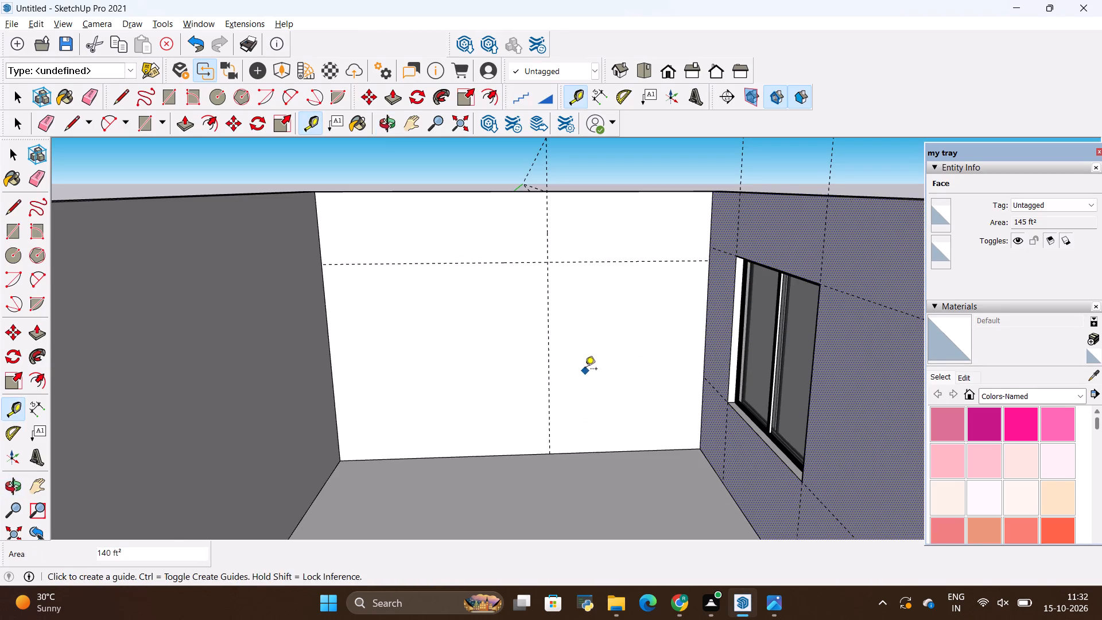
pyautogui.hotkey('alt', 'Tab')
pyautogui.keyDown('alt'); pyautogui.scroll(1, 585, 369); pyautogui.keyUp('alt')
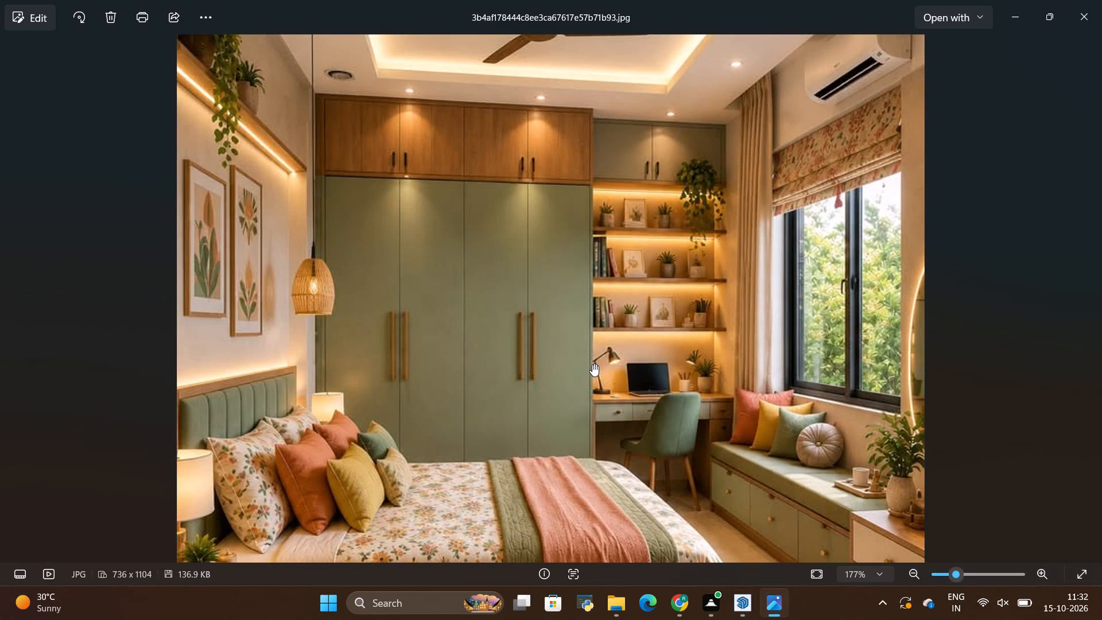
pyautogui.hotkey('alt', 'Tab')
pyautogui.hotkey('alt', 'Tab')
pyautogui.scroll(2, 544, 312)
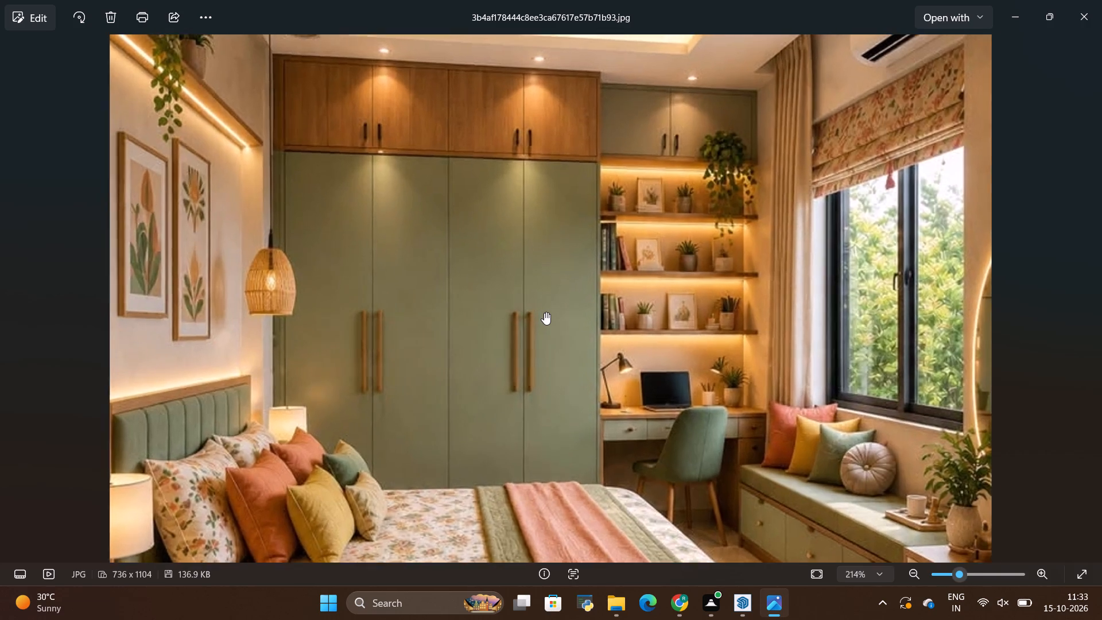
pyautogui.scroll(-3, 544, 312)
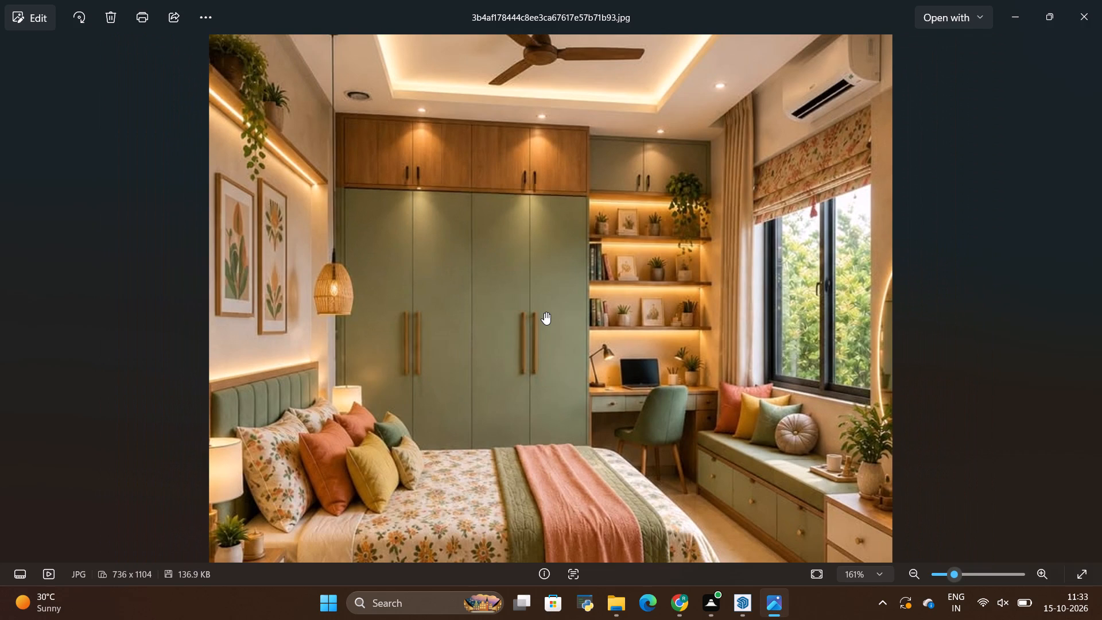
pyautogui.scroll(2, 544, 312)
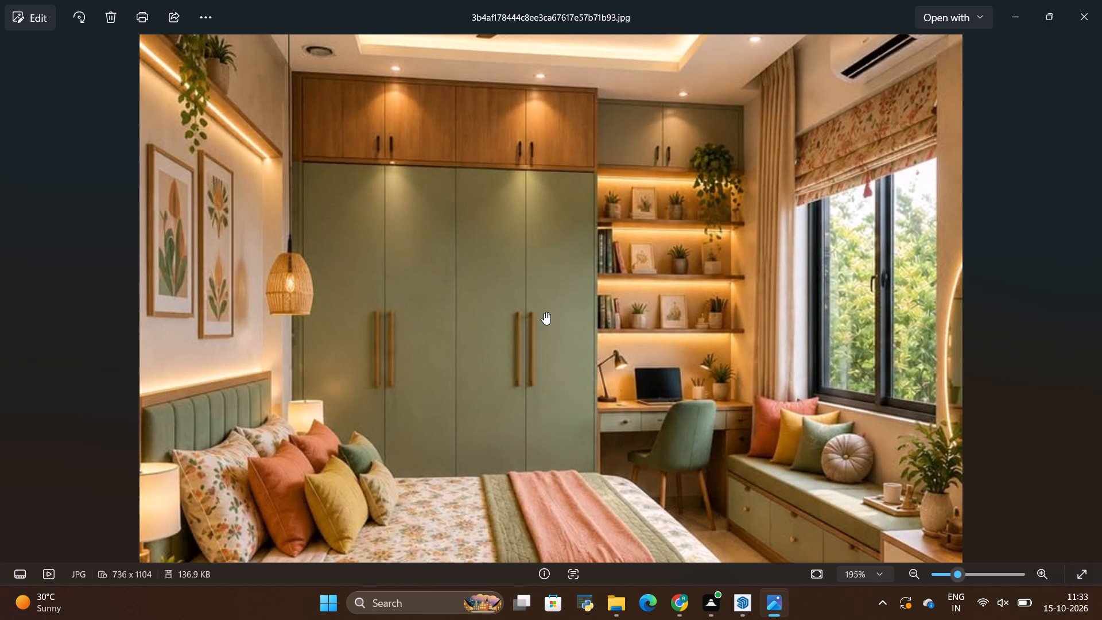
pyautogui.scroll(1, 550, 311)
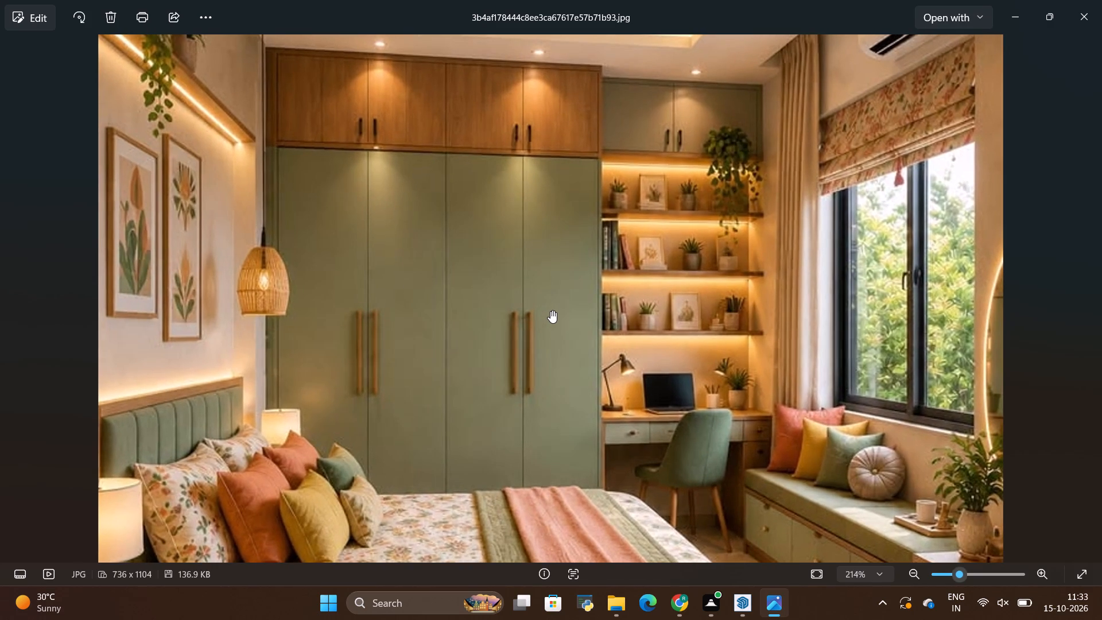
pyautogui.scroll(1, 550, 311)
pyautogui.scroll(-2, 550, 311)
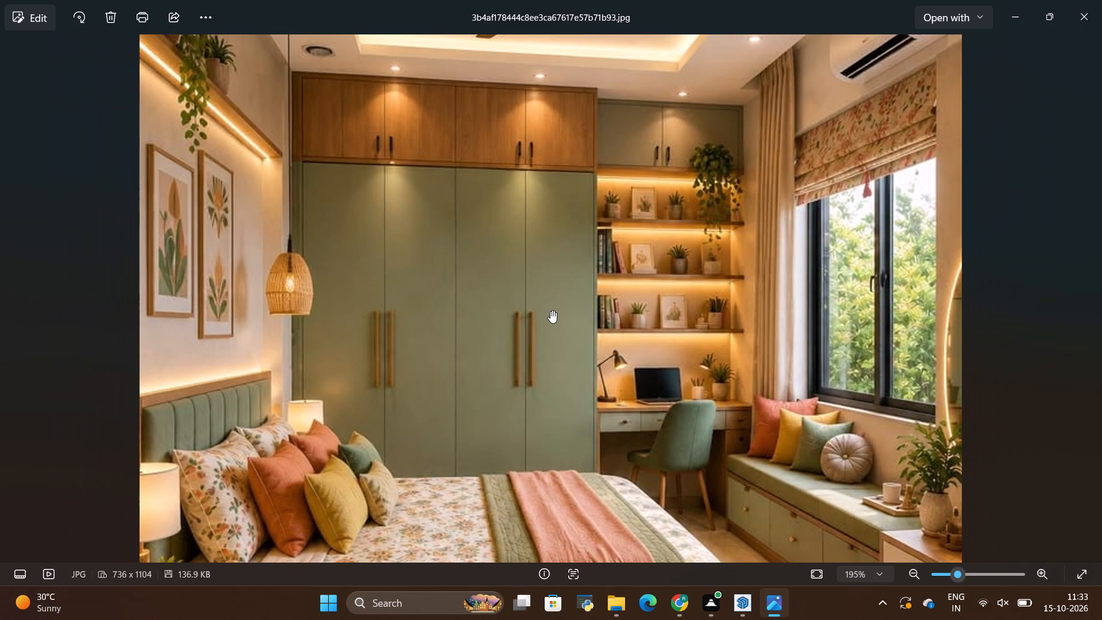
pyautogui.scroll(1, 550, 311)
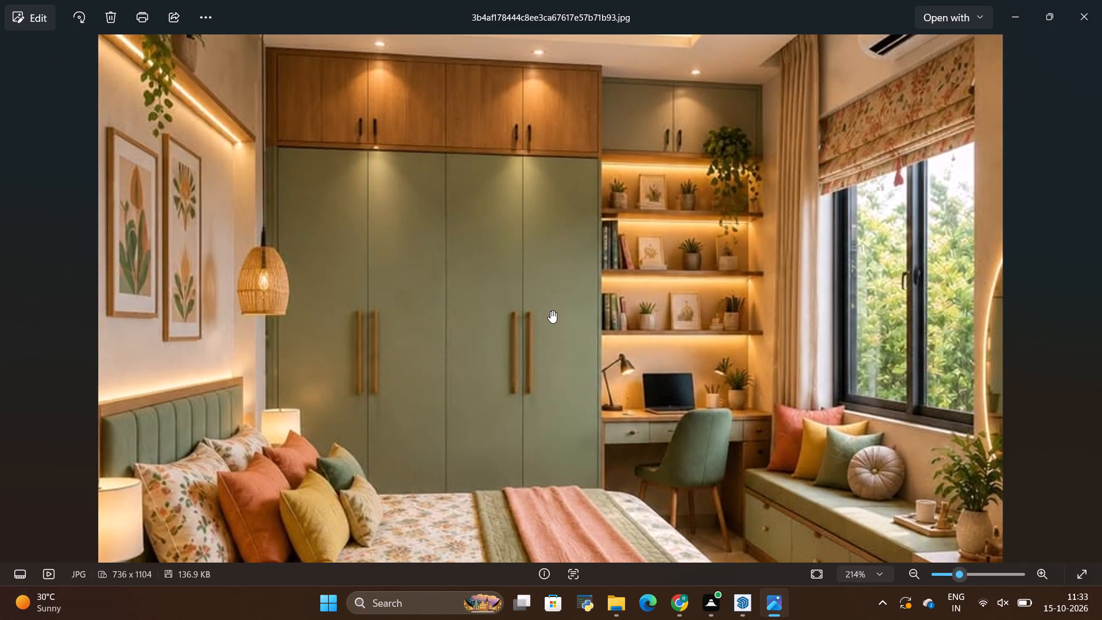
pyautogui.scroll(1, 550, 311)
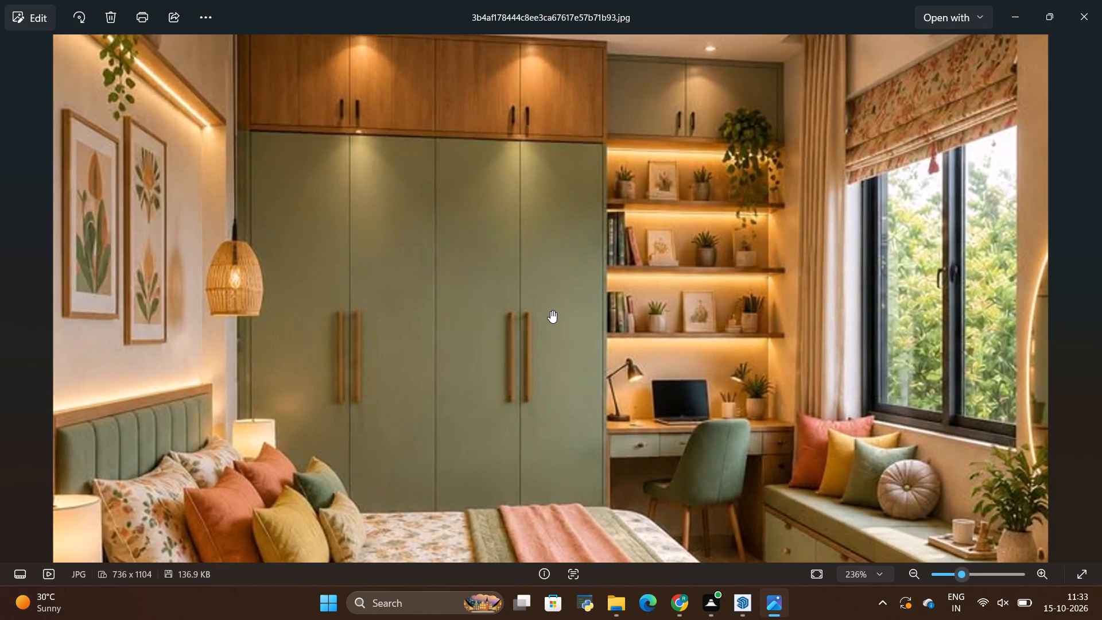
pyautogui.scroll(-2, 550, 311)
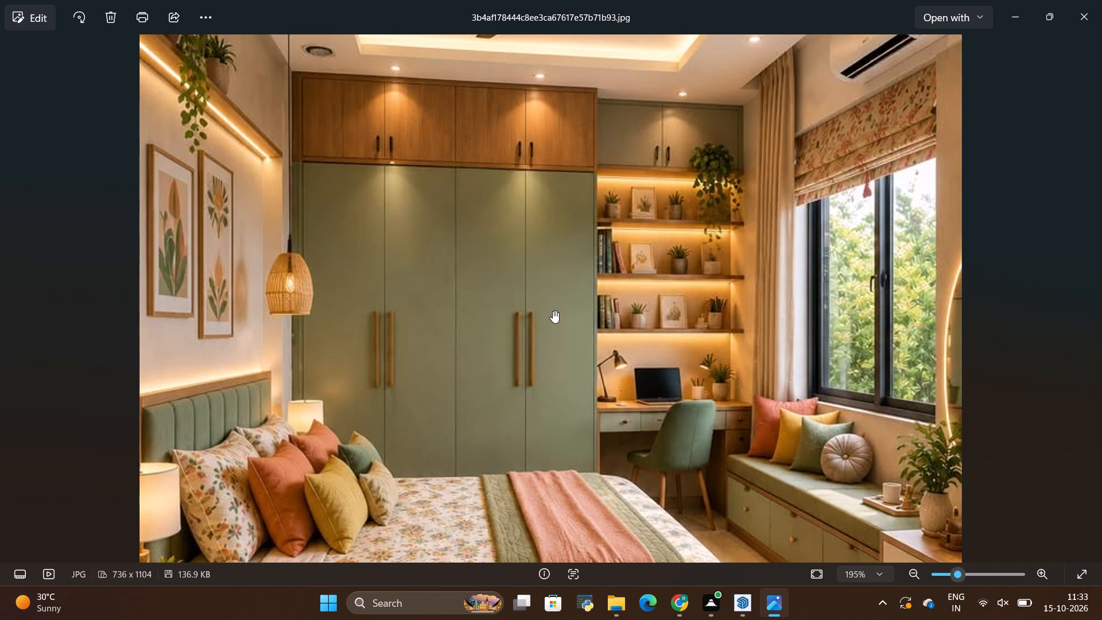
# Back in SketchUp, draw a 7'6" by 8' wardrobe rectangle on the back wall, from the horizontal guide's corner-edge intersection to the vertical guide's floor intersection.
pyautogui.hotkey('alt', 'Tab')
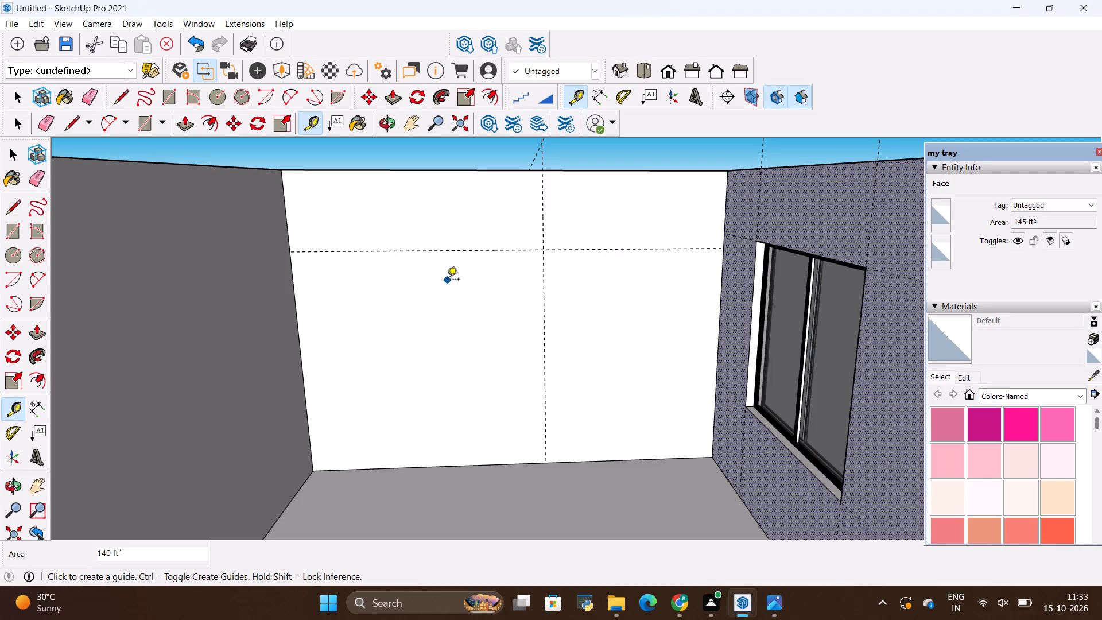
pyautogui.press('r')
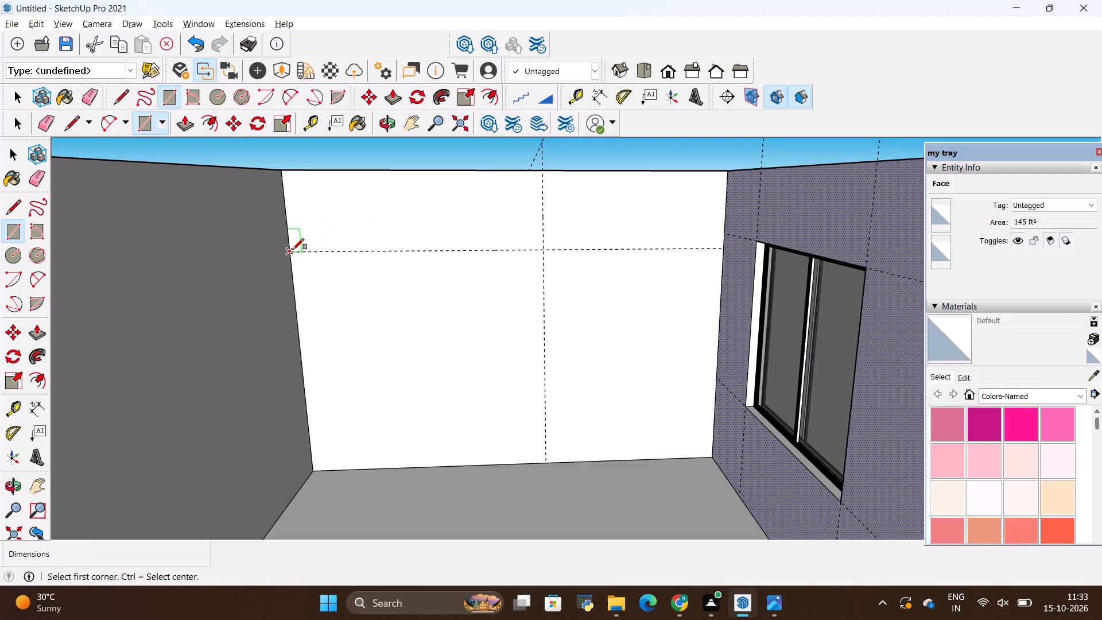
pyautogui.click(288, 250)
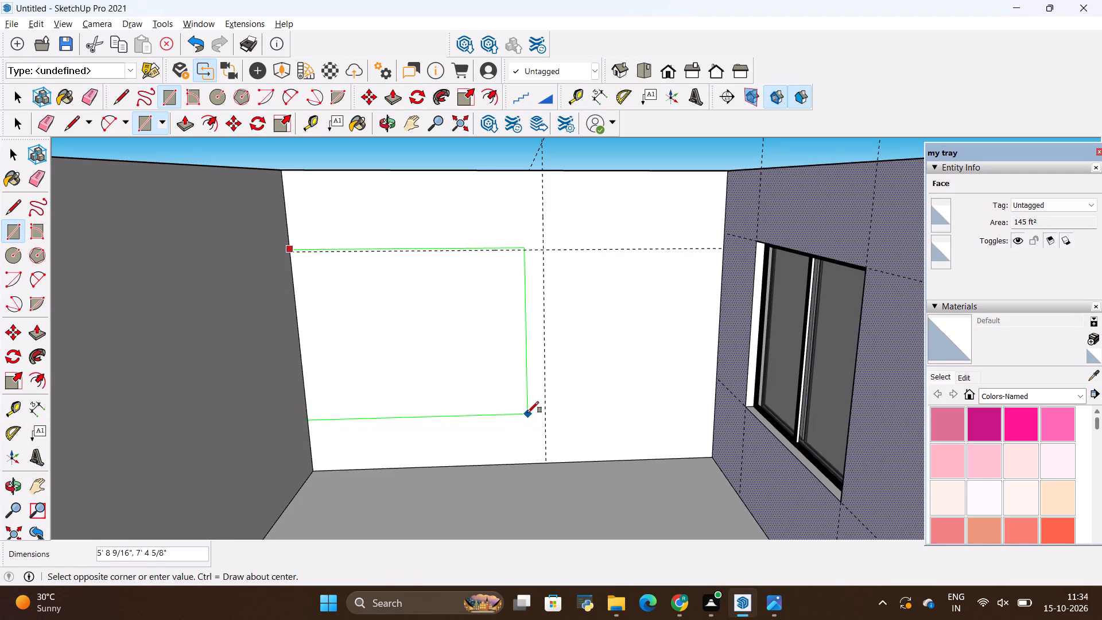
pyautogui.press('Escape')
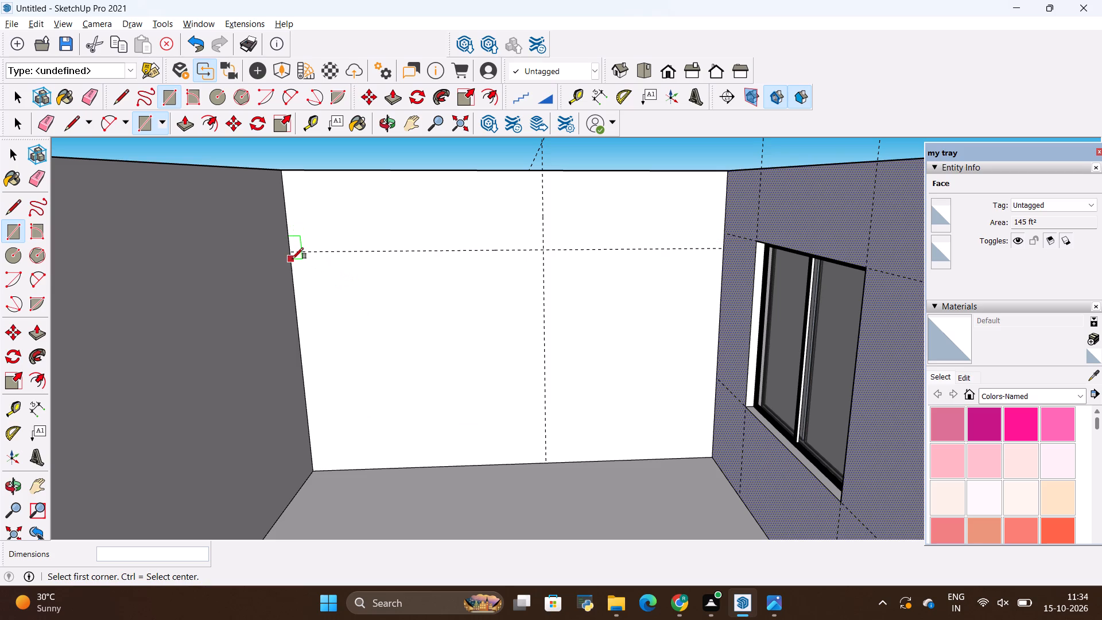
pyautogui.click(290, 254)
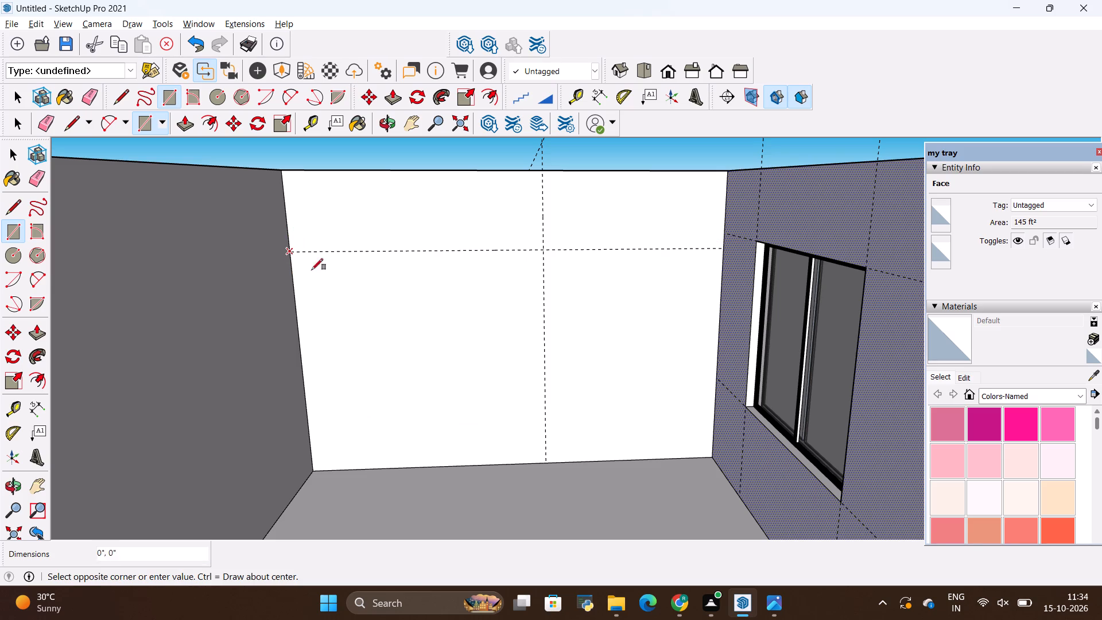
pyautogui.click(548, 460)
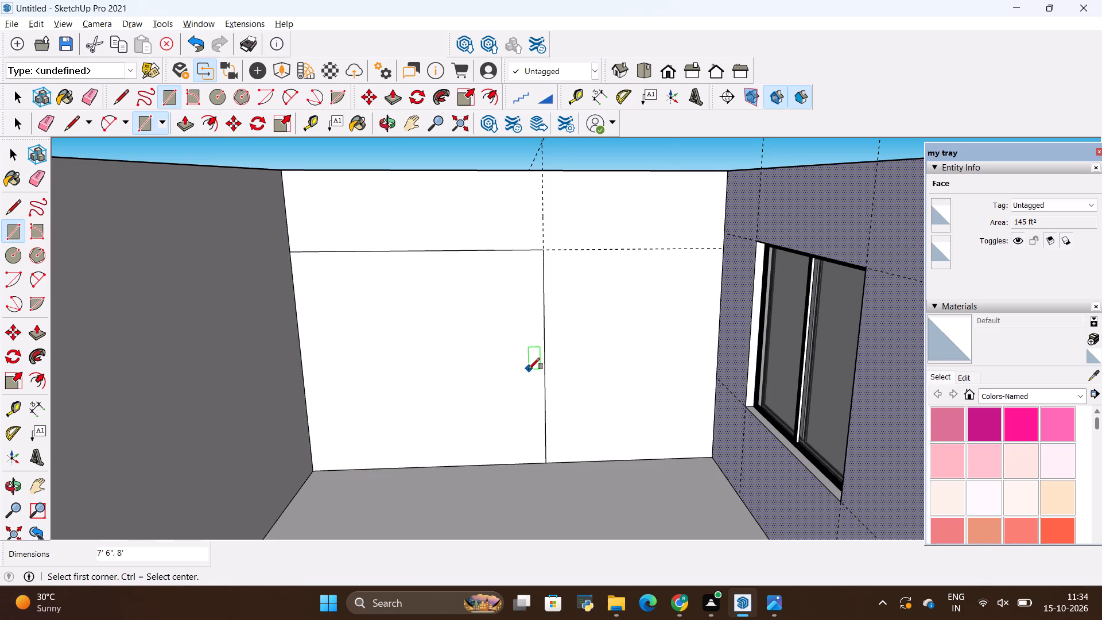
pyautogui.hotkey('alt', 'Tab')
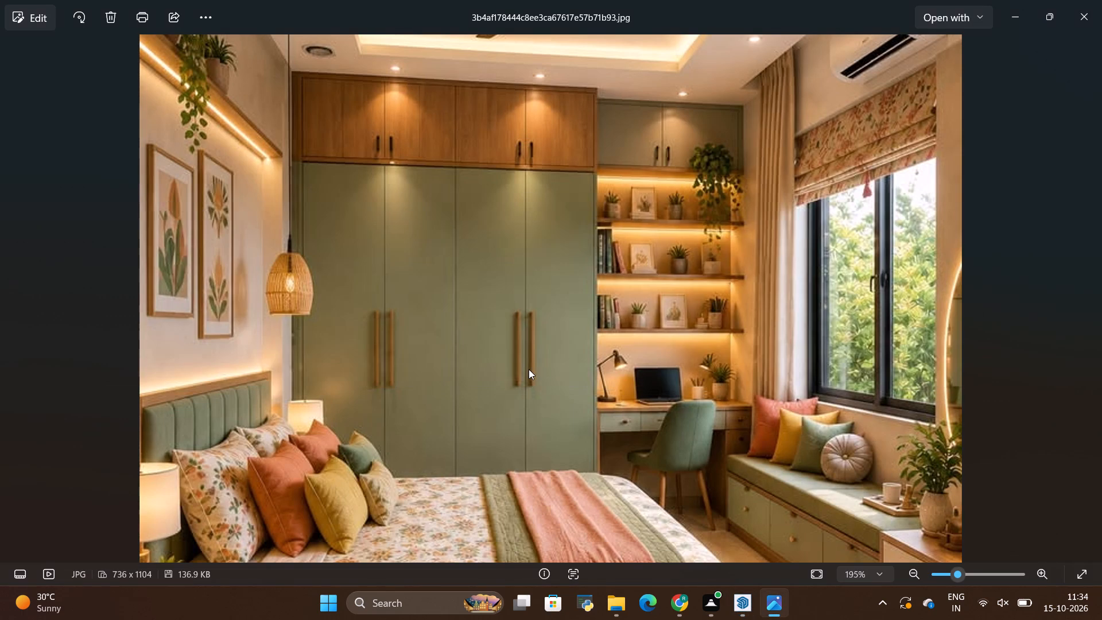
pyautogui.hotkey('alt', 'Tab')
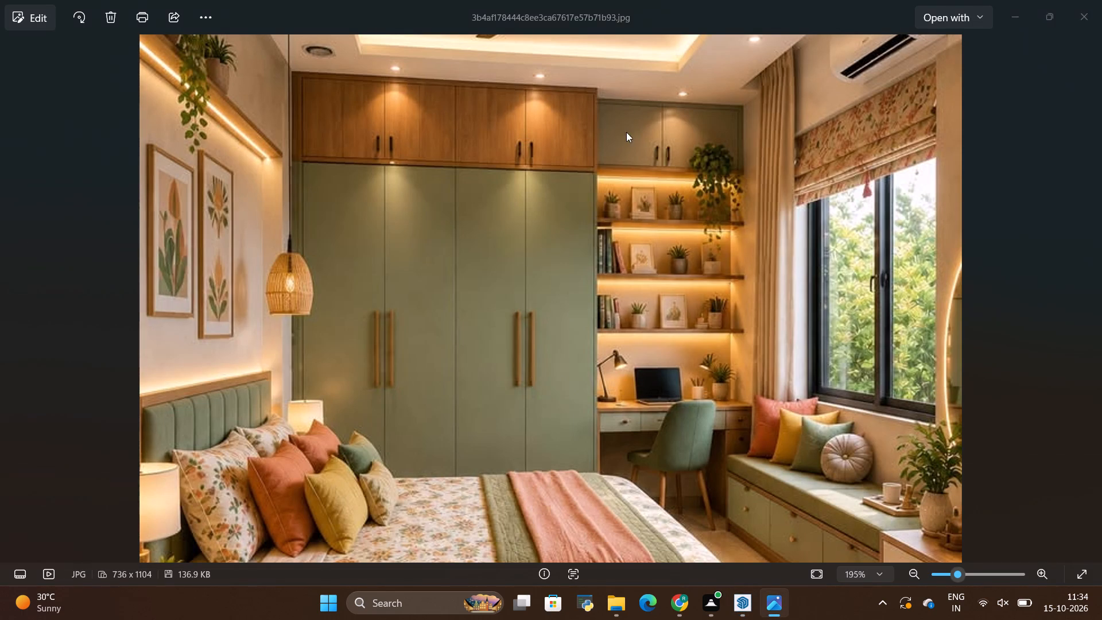
# Back in SketchUp, erase the horizontal guide crossing the shelf area of the back wall.
pyautogui.hotkey('alt', 'Tab')
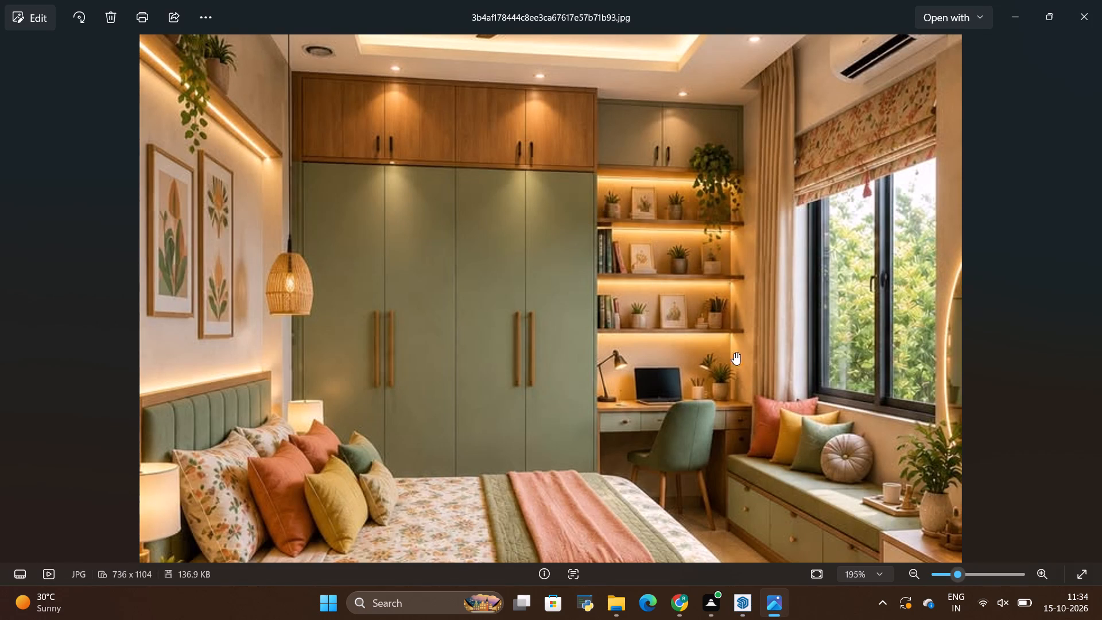
pyautogui.hotkey('alt', 'Tab')
pyautogui.press('e')
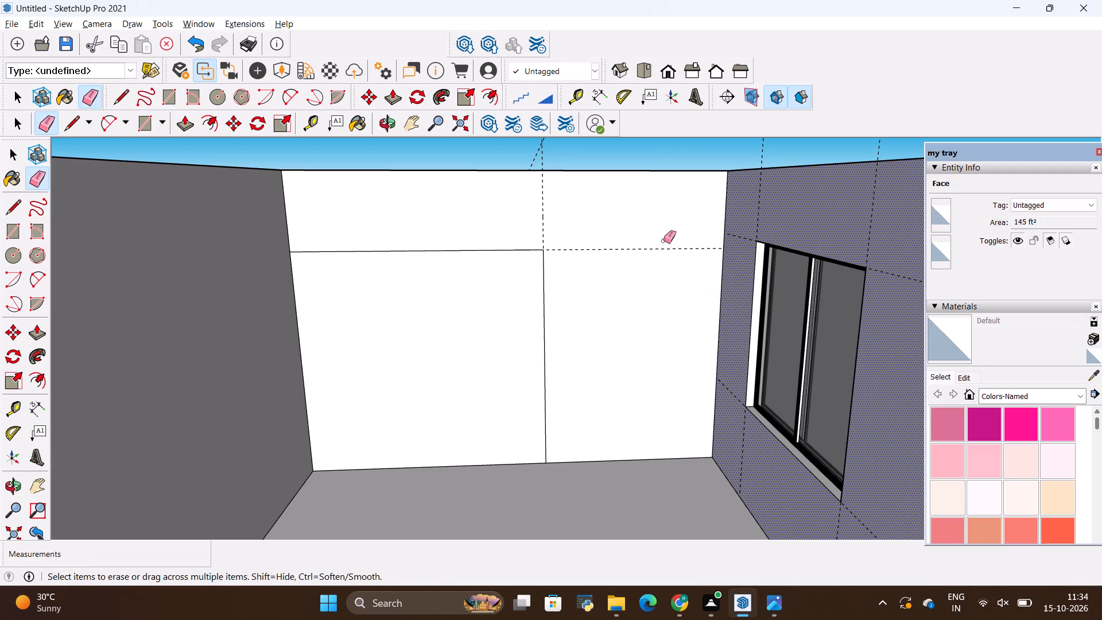
pyautogui.moveTo(663, 241); pyautogui.dragTo(664, 257)
# Draw an 8' by 2'6" overhead cabinet rectangle above the wardrobe, from the back wall's top corner to the wardrobe's upper corner by the guide.
pyautogui.press('space')
pyautogui.click(613, 262)
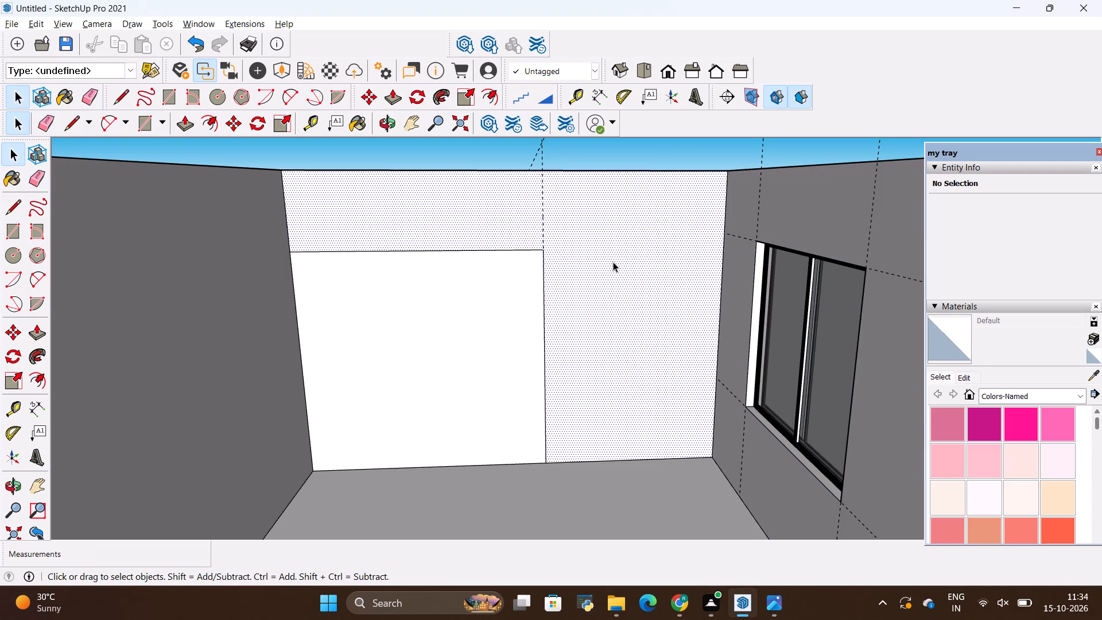
pyautogui.hotkey('alt', 'Tab')
pyautogui.hotkey('alt', 'Tab')
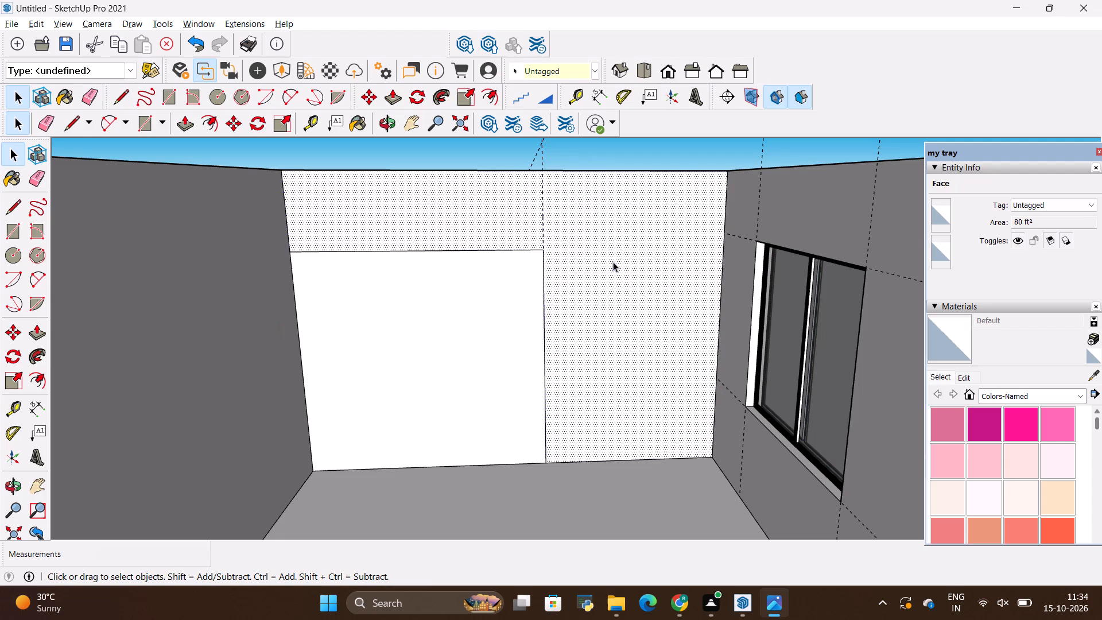
pyautogui.press('r')
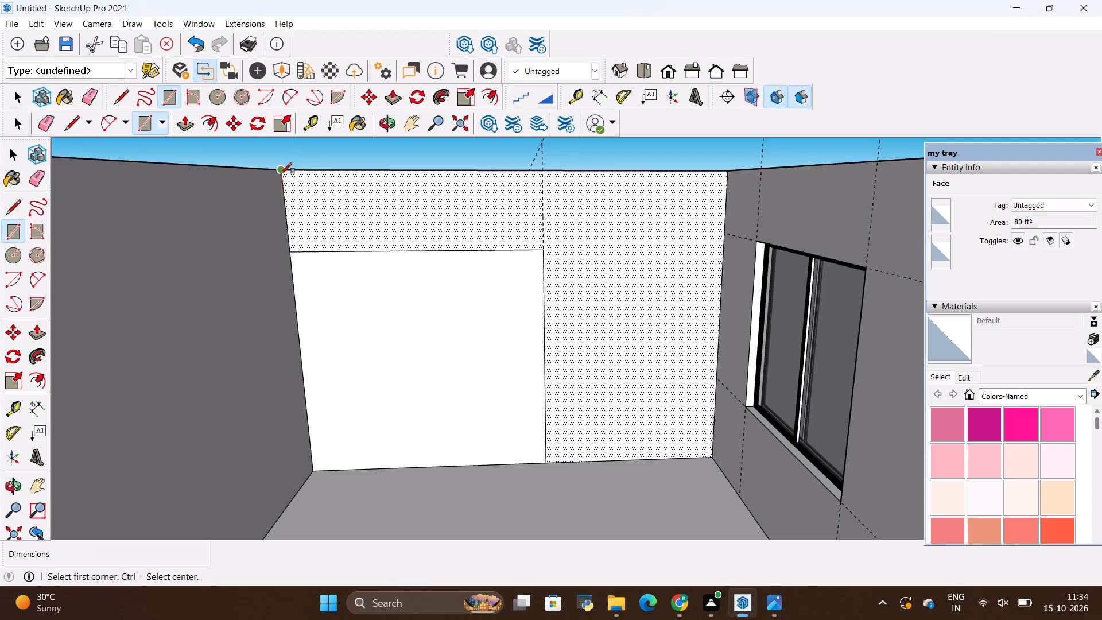
pyautogui.click(282, 172)
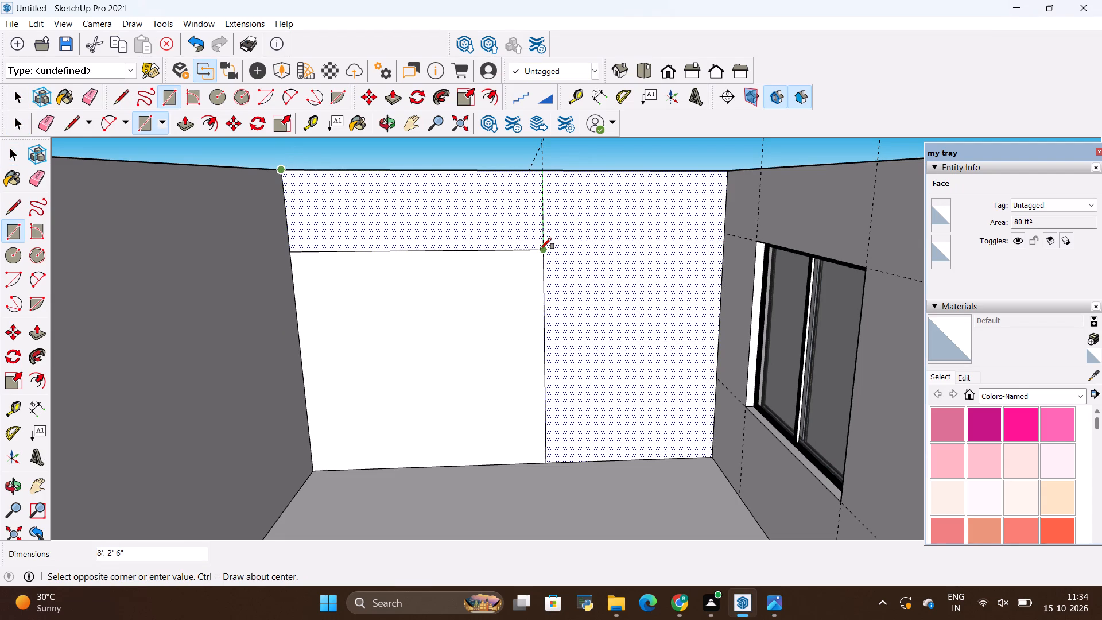
pyautogui.click(540, 249)
# Compare the undivided part of the back wall with the reference image in Photos, examining the cabinet, shelf and desk spacing.
pyautogui.scroll(1, 464, 375)
pyautogui.scroll(-2, 464, 371)
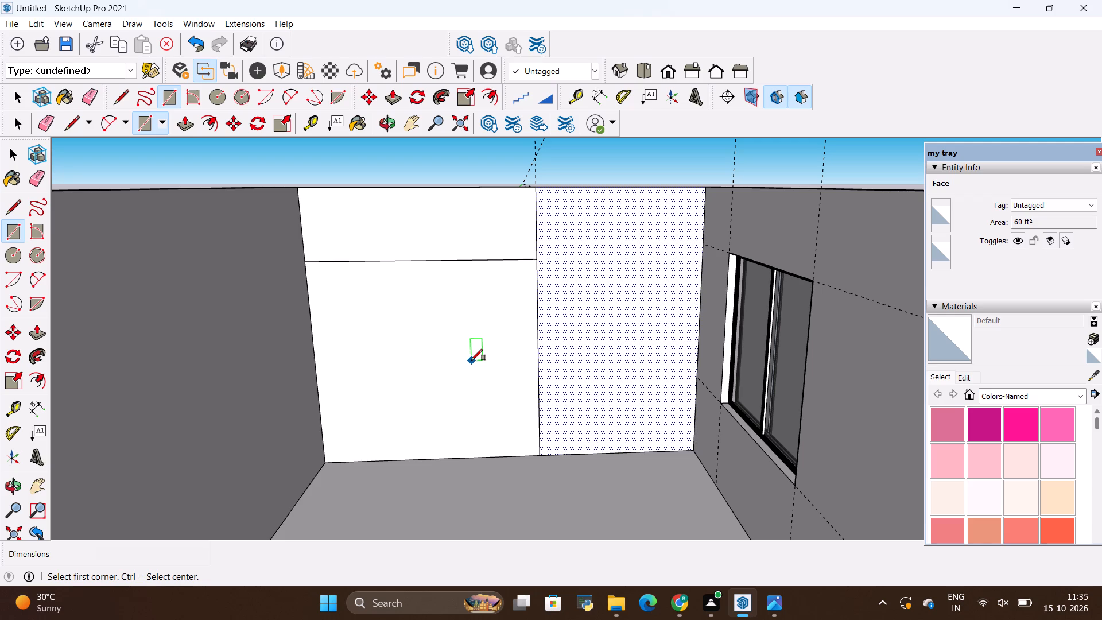
pyautogui.hotkey('alt', 'Tab')
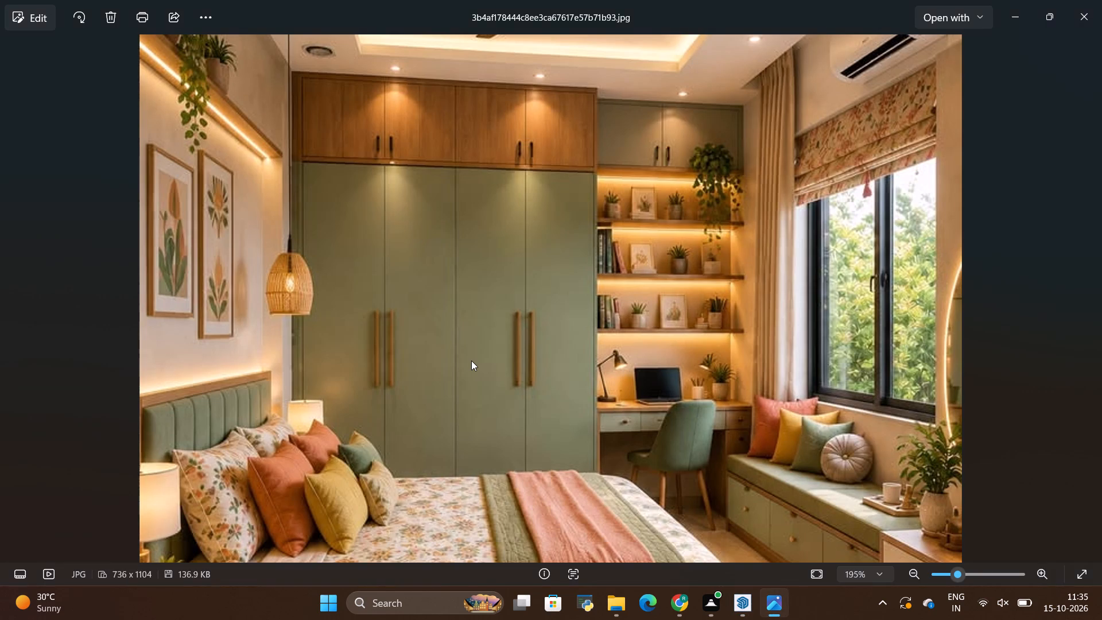
pyautogui.hotkey('alt', 'Tab')
pyautogui.hotkey('alt', 'Tab')
pyautogui.hotkey('alt', 'Tab')
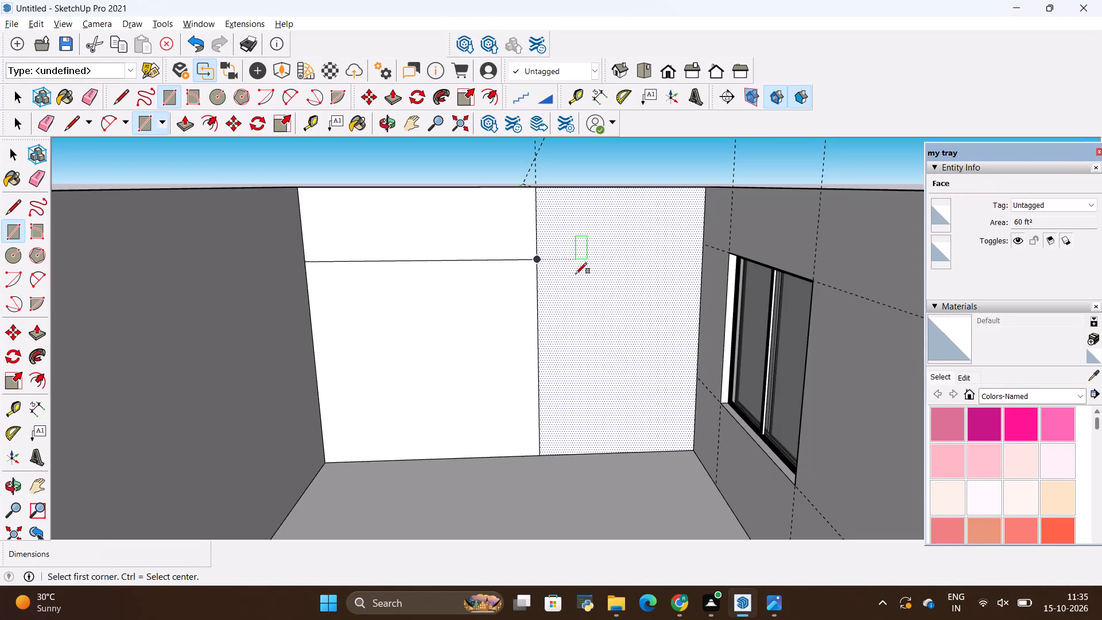
pyautogui.hotkey('alt', 'Tab')
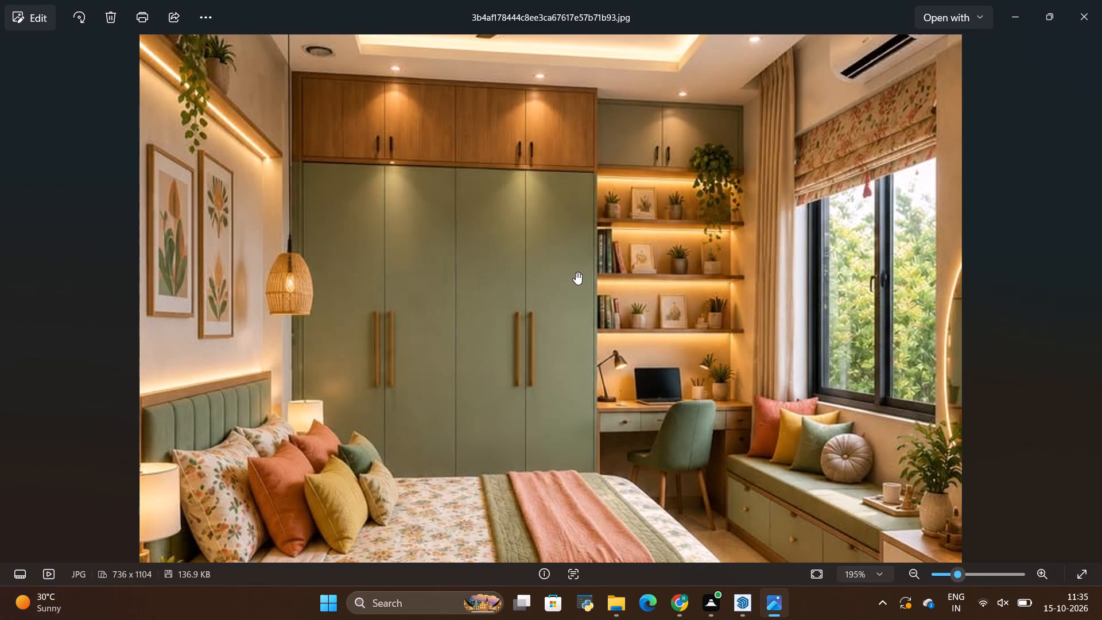
pyautogui.hotkey('alt', 'Tab')
# Divide the vertical corner edge between the back wall and the window wall into 6 equal segments.
pyautogui.scroll(2, 555, 274)
pyautogui.press('space')
pyautogui.click(543, 285)
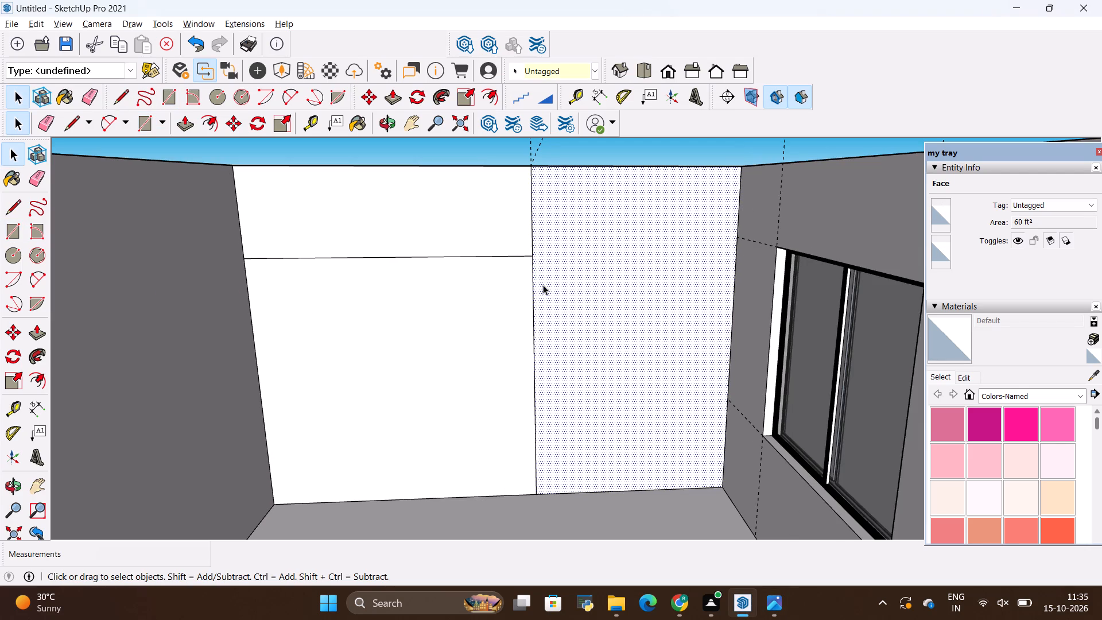
pyautogui.click(533, 294)
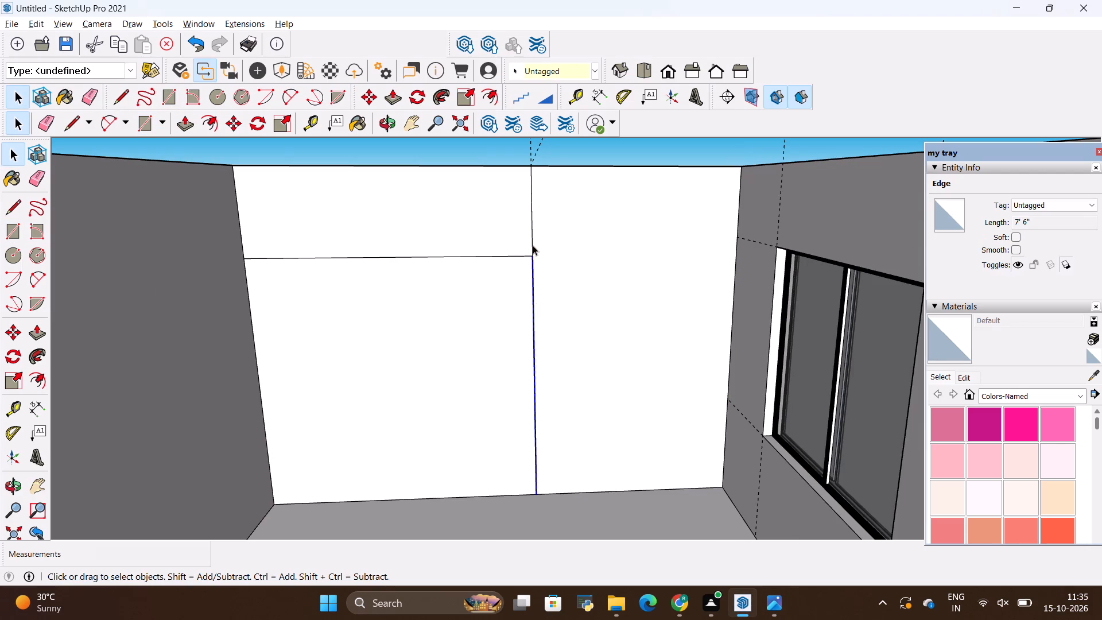
pyautogui.click(736, 251)
pyautogui.rightClick(736, 251)
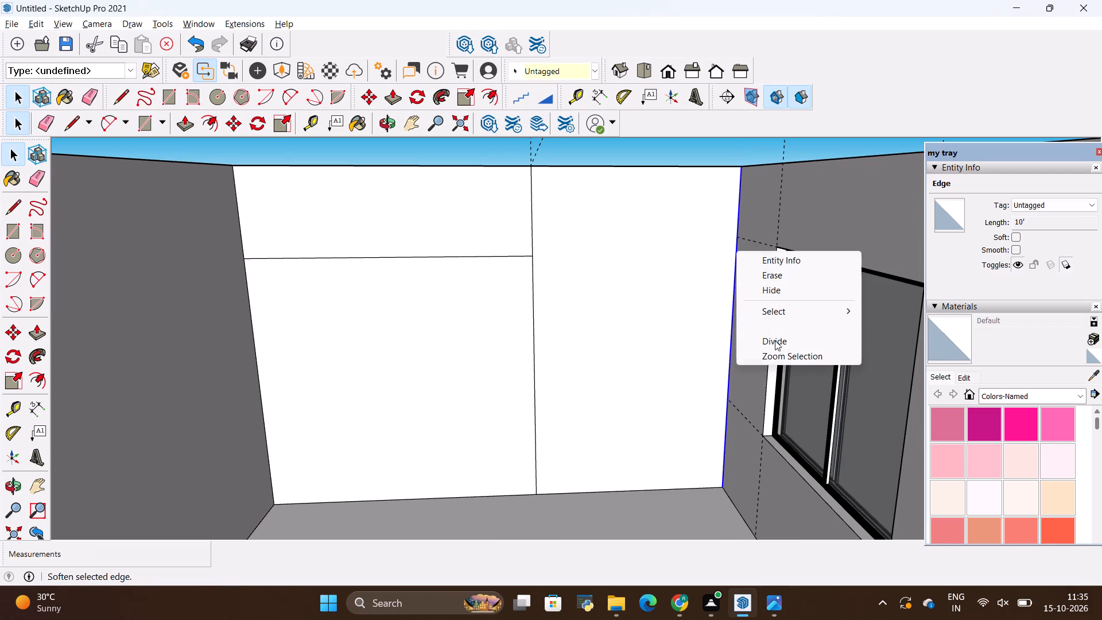
pyautogui.click(775, 336)
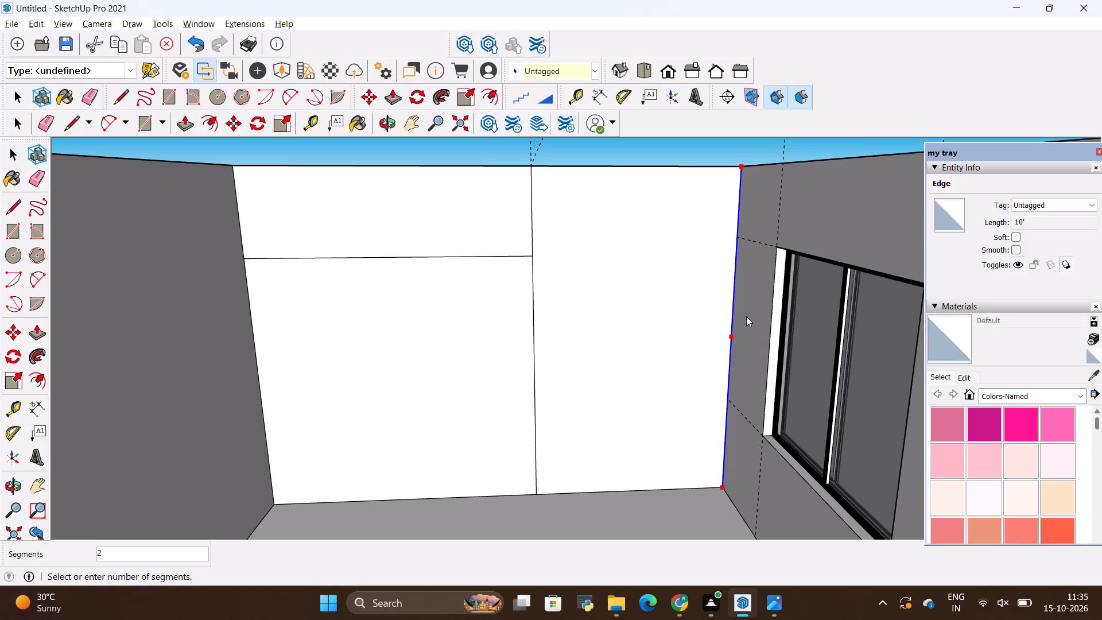
pyautogui.hotkey('alt', 'Tab')
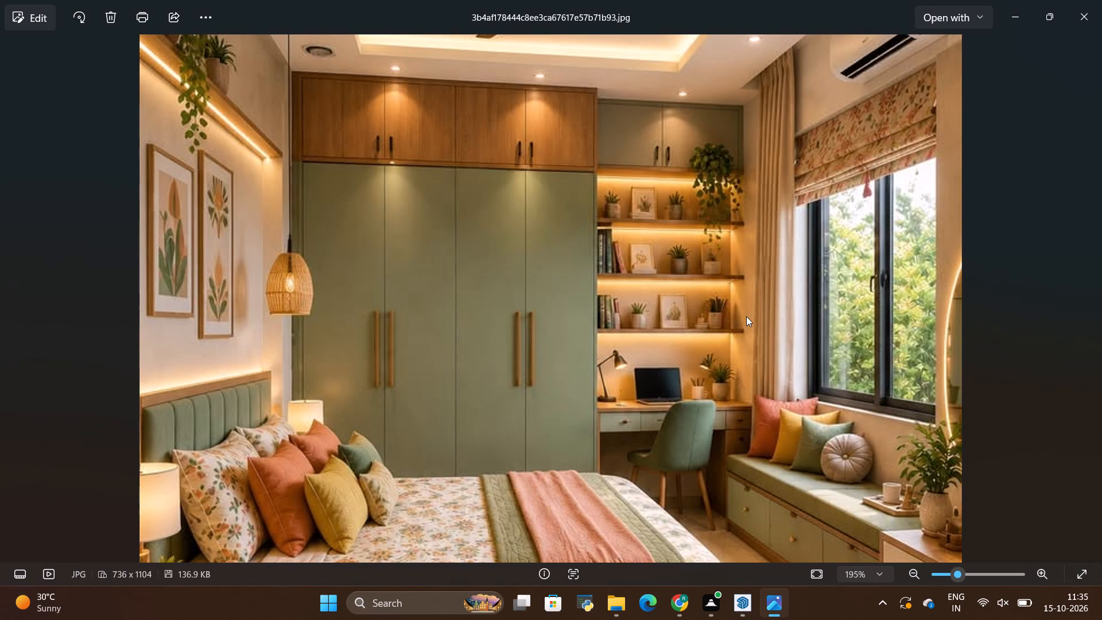
pyautogui.hotkey('alt', 'Tab')
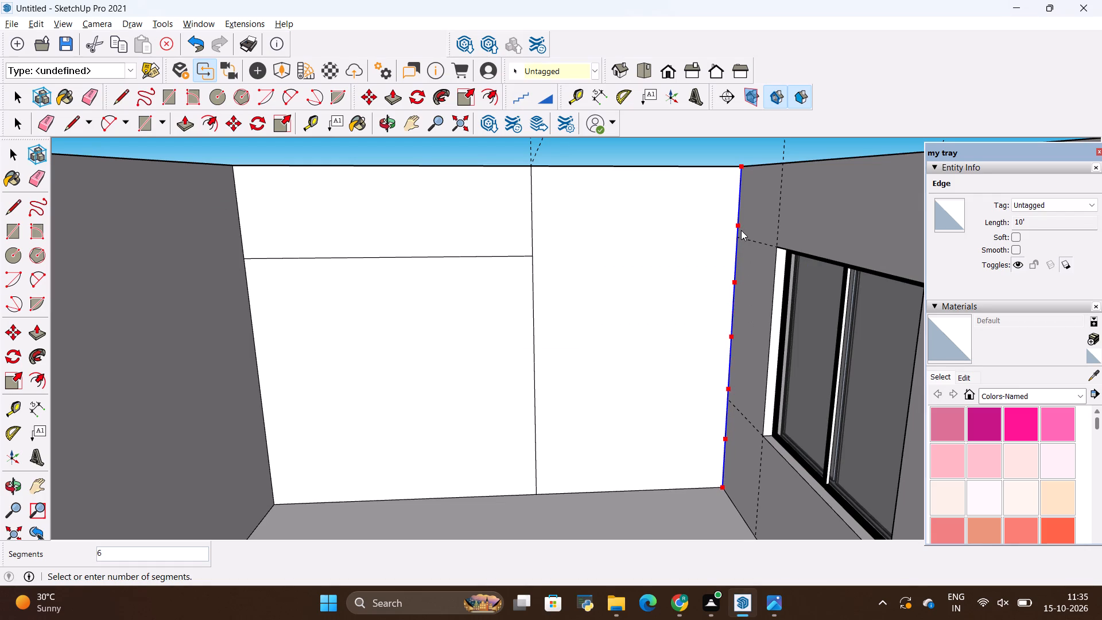
pyautogui.click(741, 230)
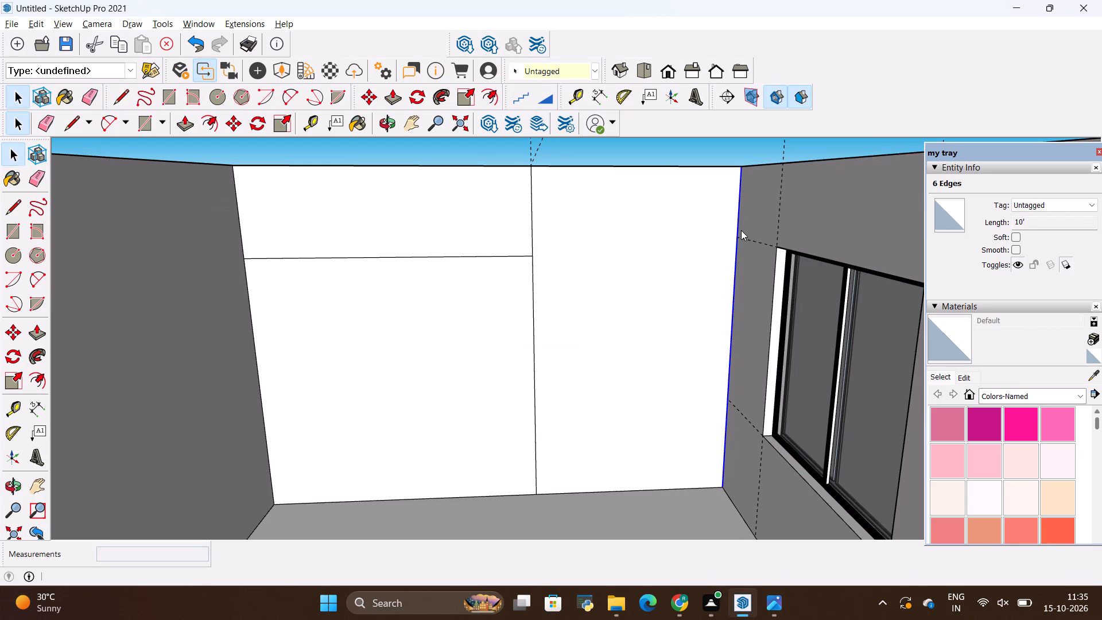
# Draw five horizontal 6' lines across the shelf area, from the corner edge's division points to the wardrobe and overhead cabinet side edge.
pyautogui.press('l')
pyautogui.click(738, 227)
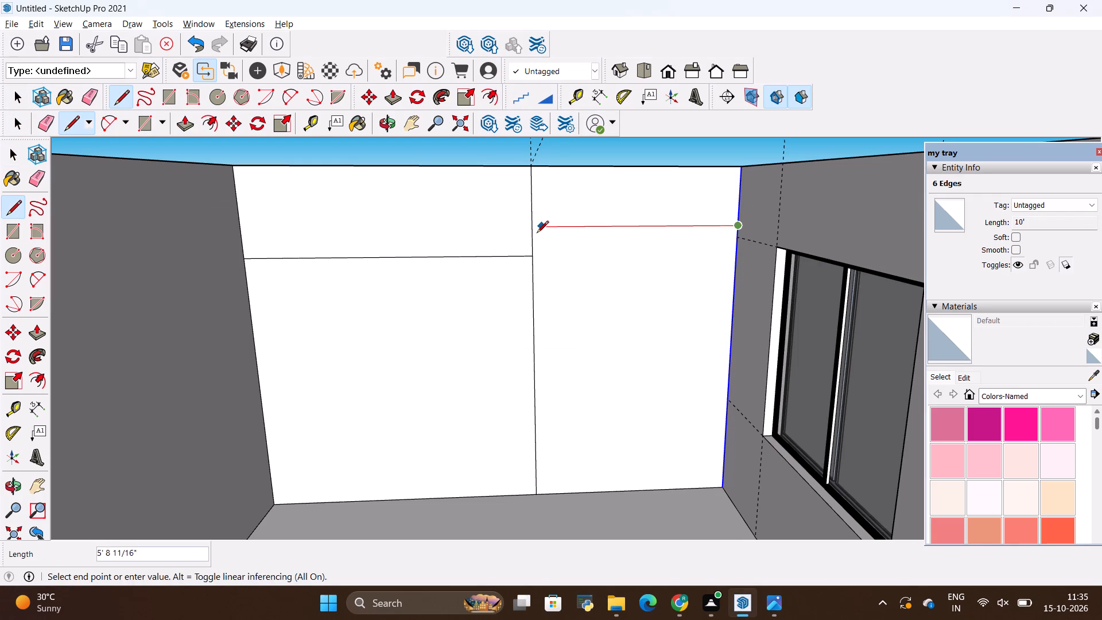
pyautogui.click(536, 233)
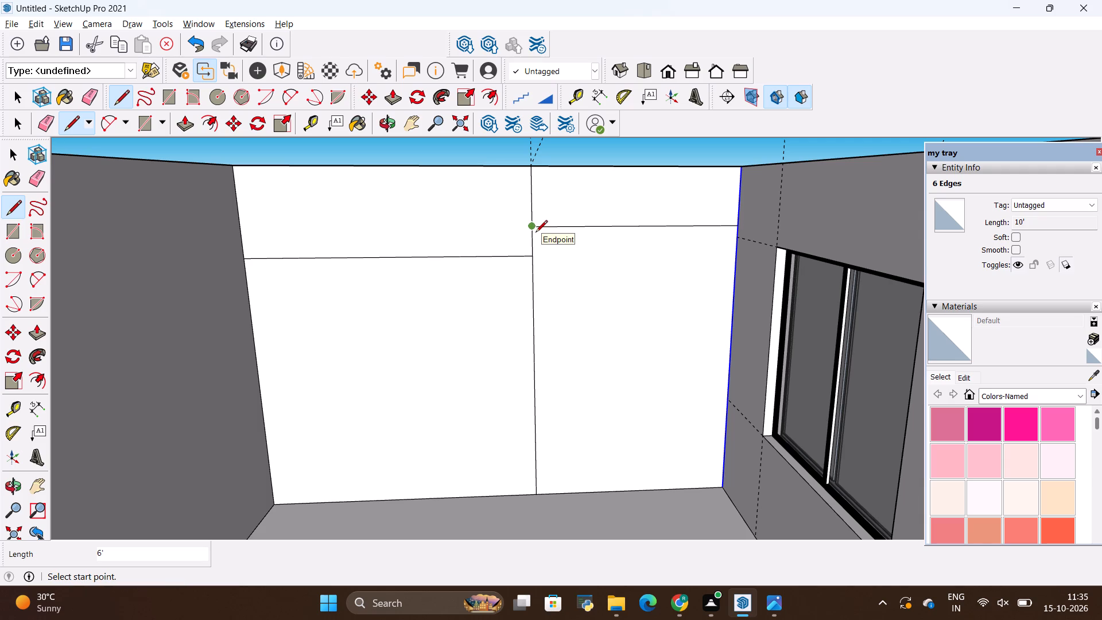
pyautogui.hotkey('alt', 'Tab')
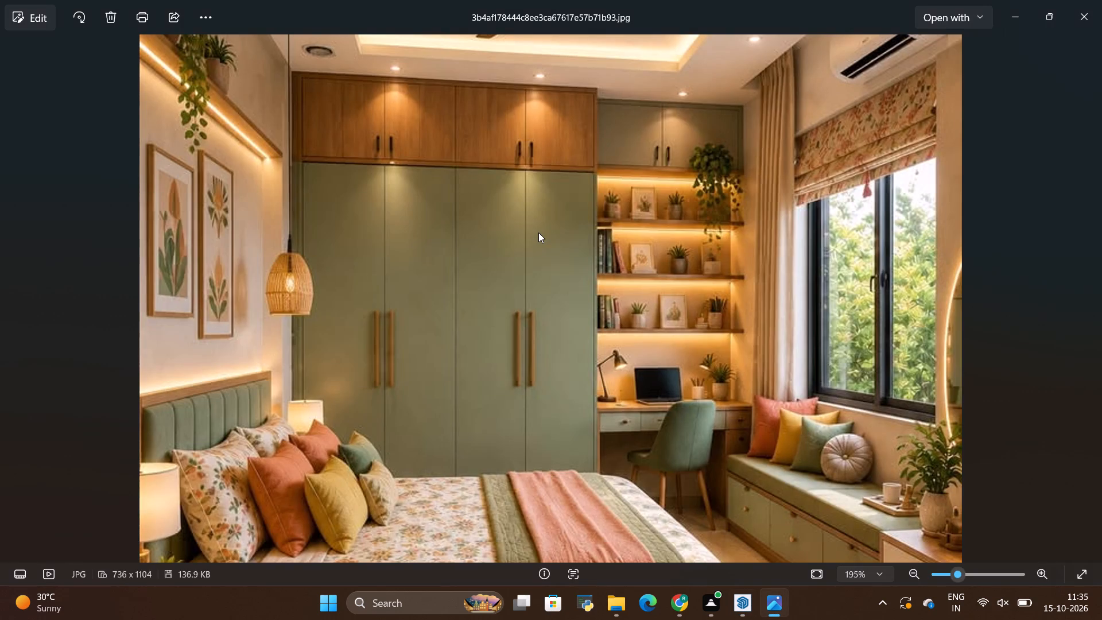
pyautogui.hotkey('alt', 'Tab')
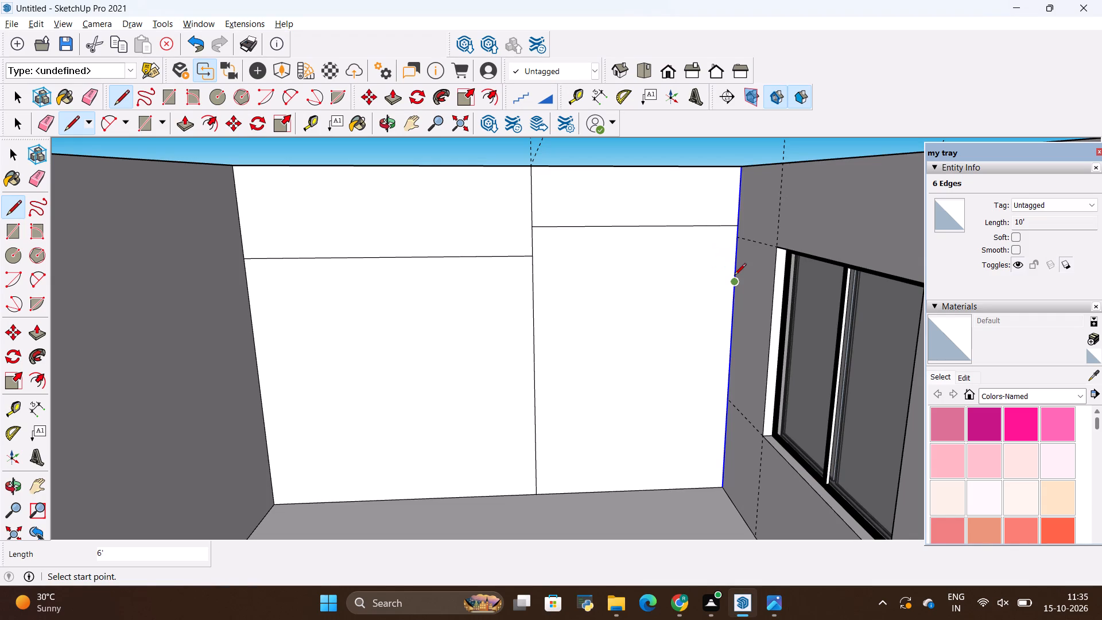
pyautogui.click(735, 284)
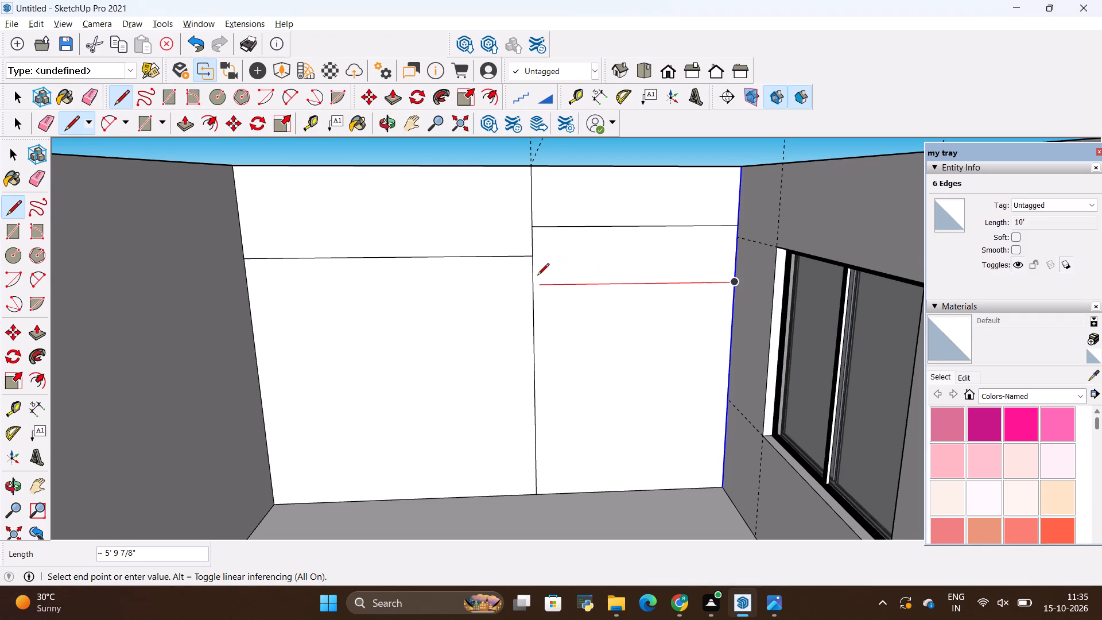
pyautogui.click(534, 289)
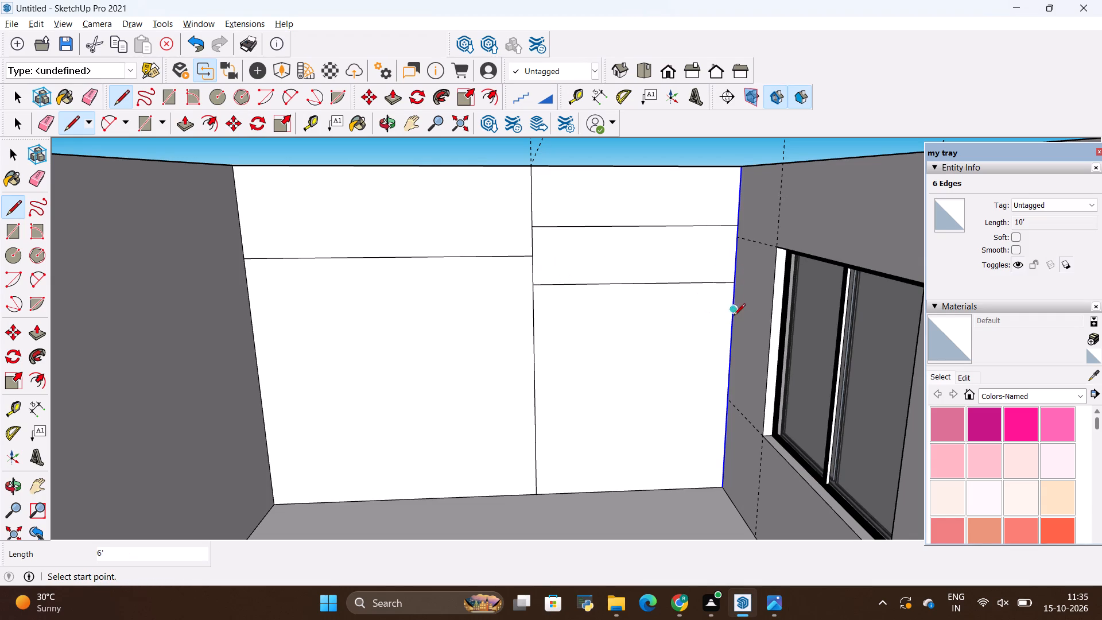
pyautogui.click(731, 341)
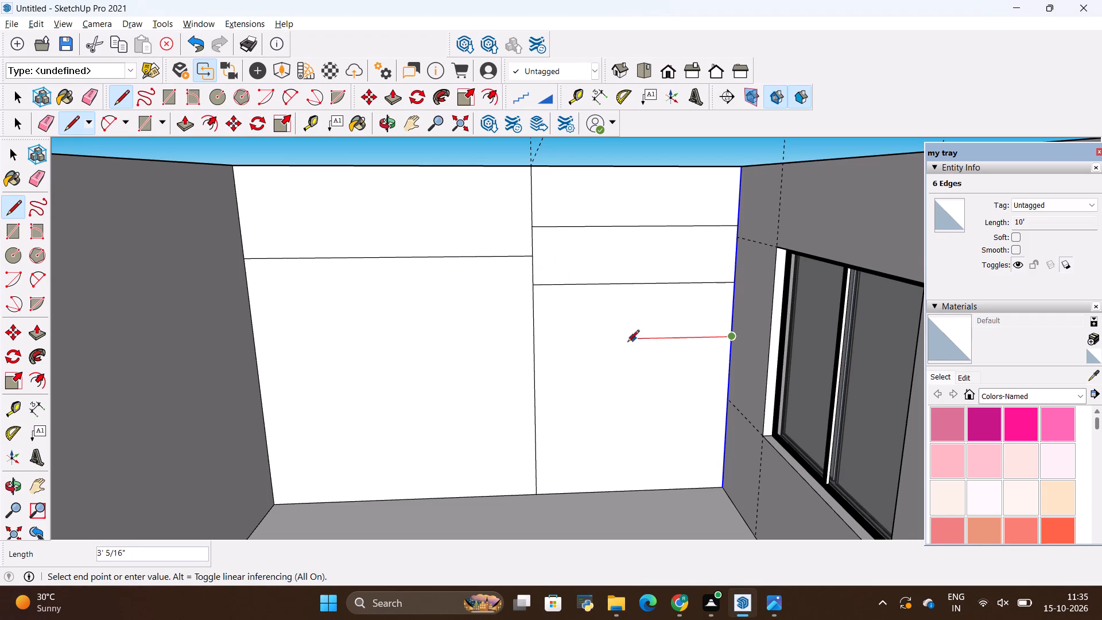
pyautogui.click(529, 335)
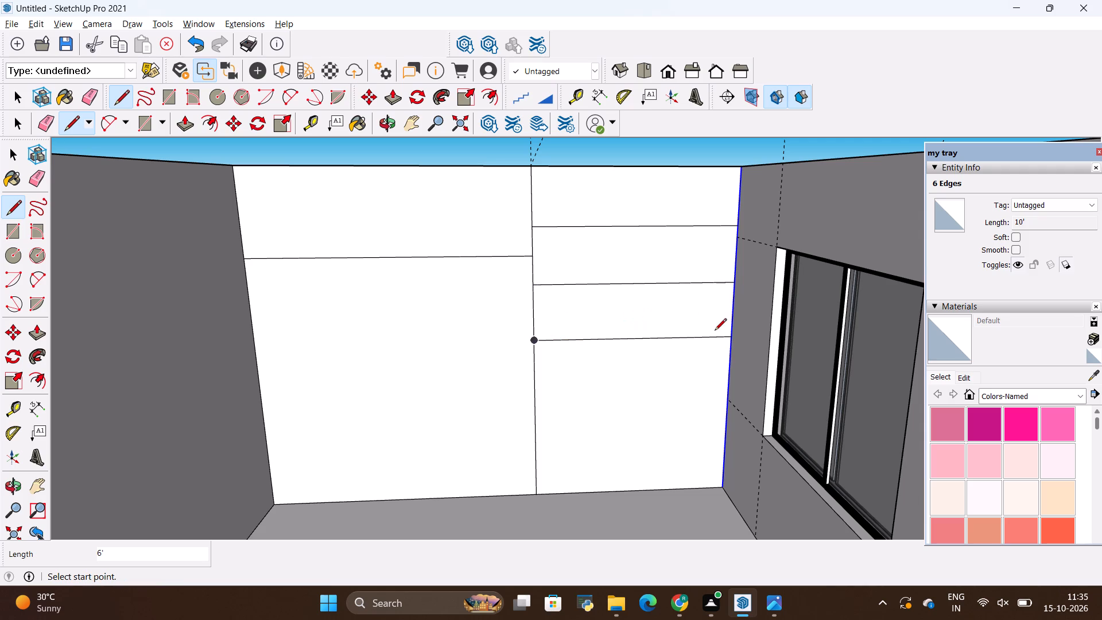
pyautogui.click(725, 389)
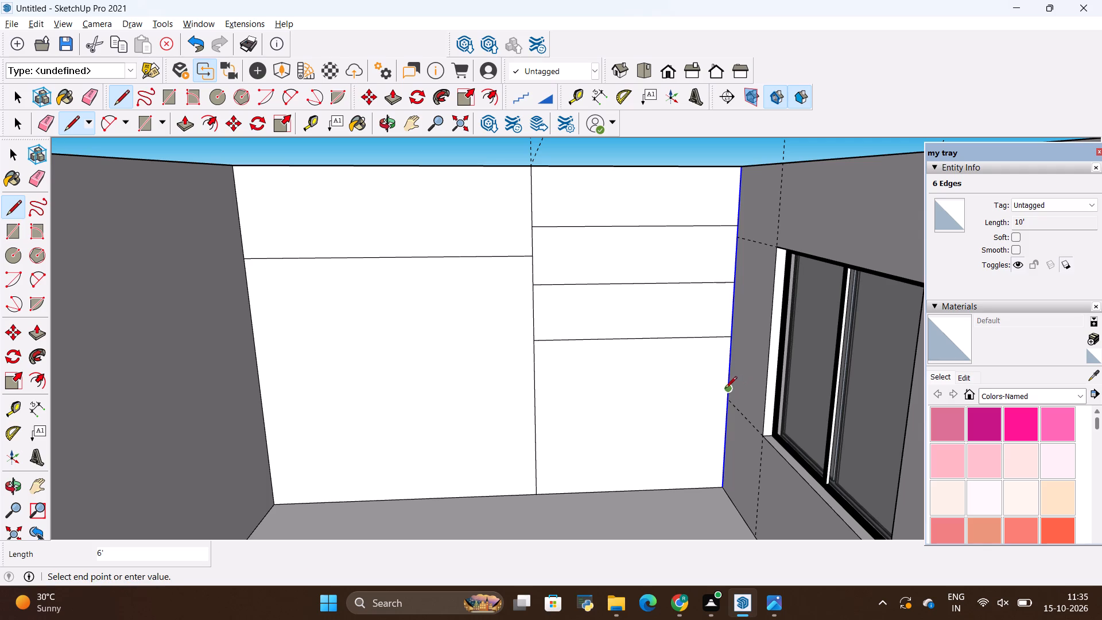
pyautogui.click(533, 389)
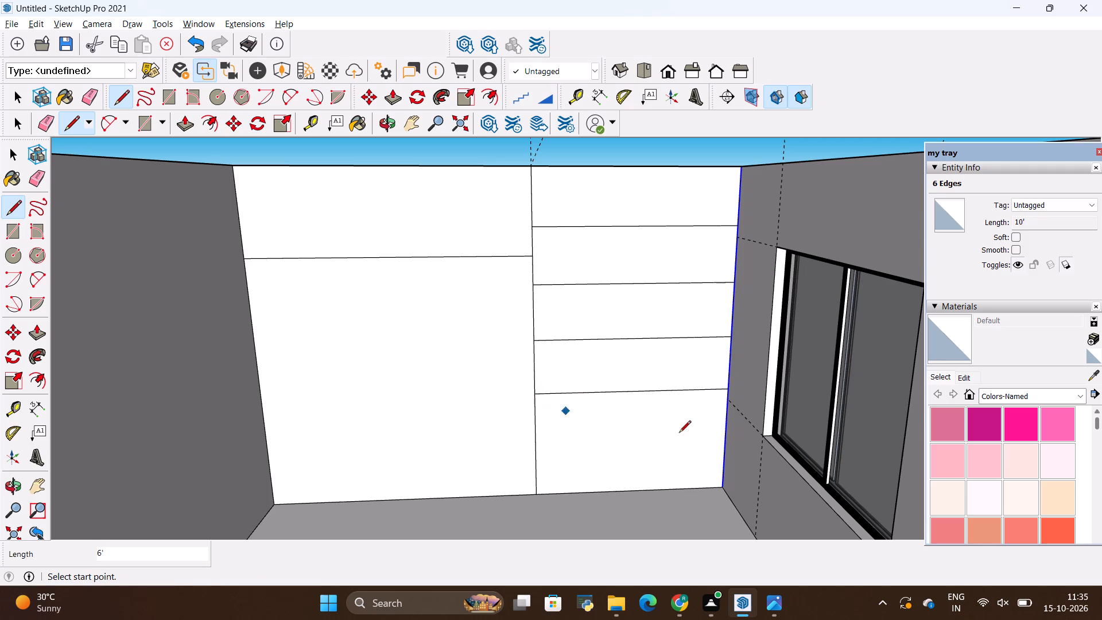
pyautogui.click(726, 443)
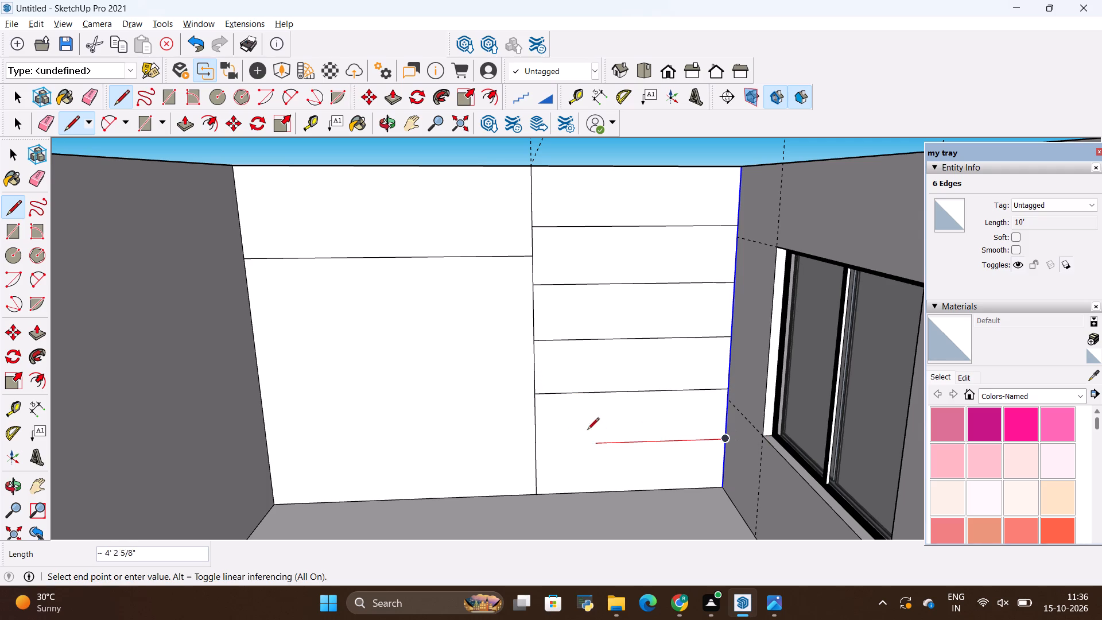
pyautogui.click(538, 439)
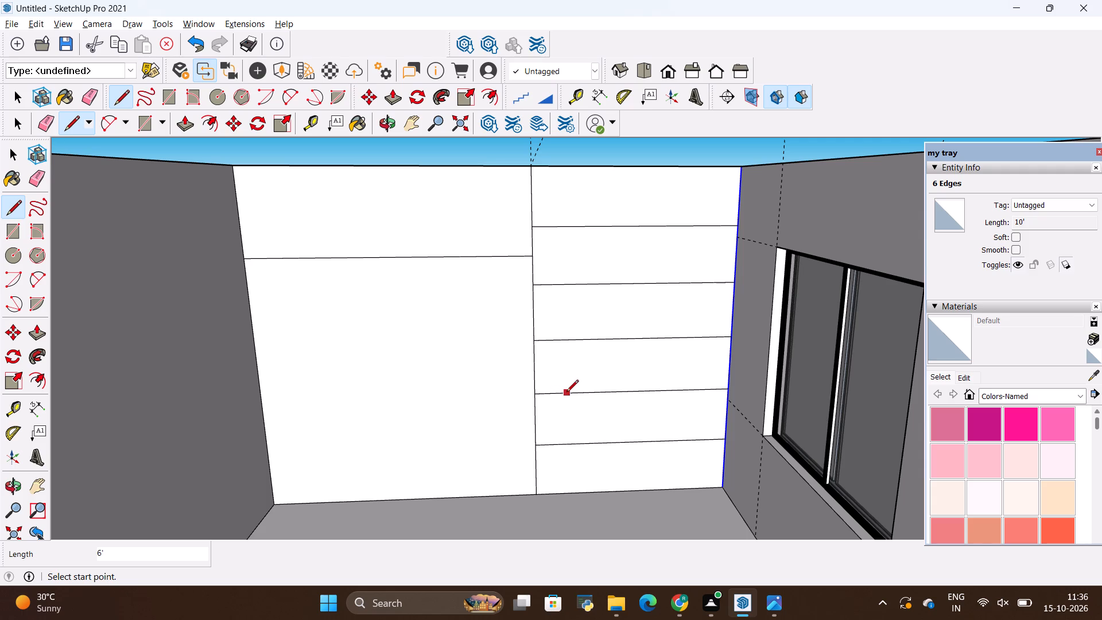
# Compare the back wall layout with the reference image in Photos, examining the wardrobe and overhead cabinet frame up close.
pyautogui.hotkey('alt', 'Tab')
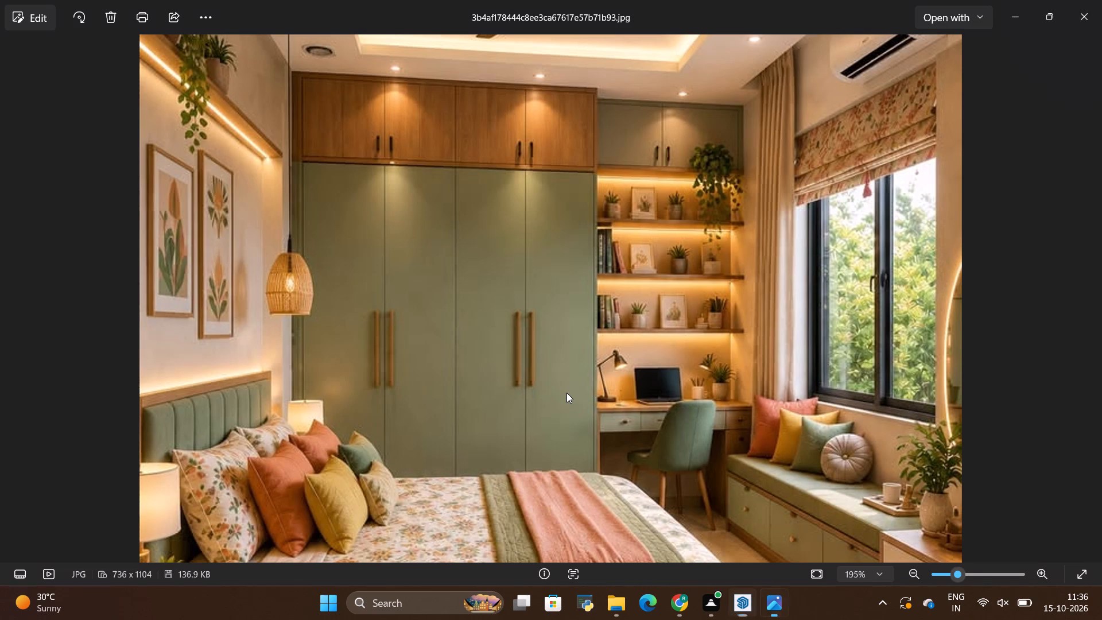
pyautogui.hotkey('alt', 'Tab')
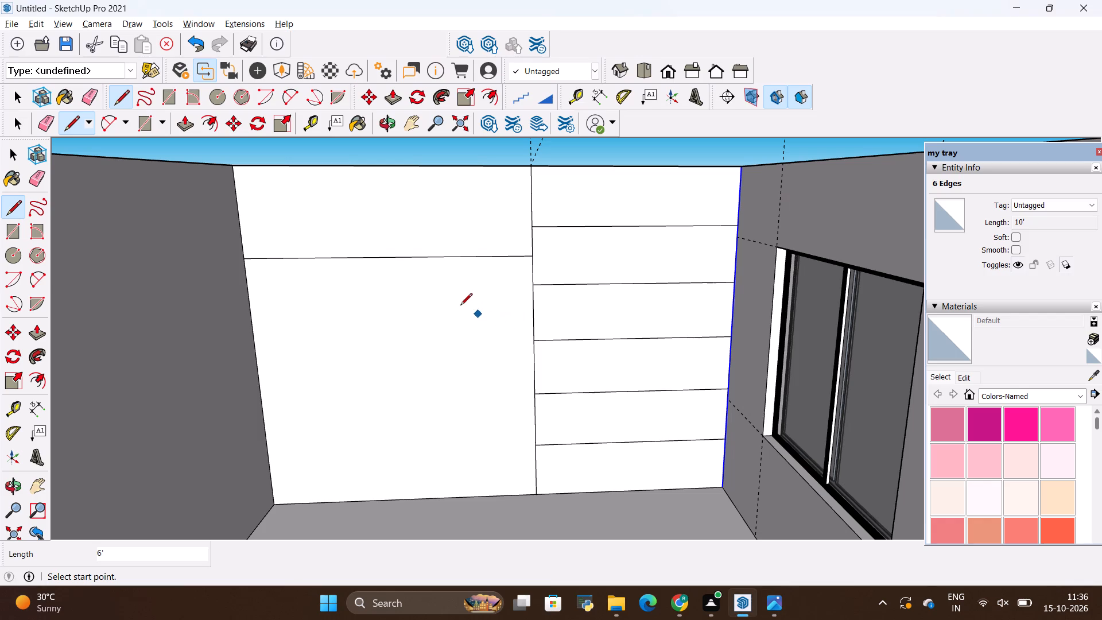
pyautogui.hotkey('alt', 'Tab')
pyautogui.hotkey('alt', 'Tab')
pyautogui.hotkey('alt', 'Tab')
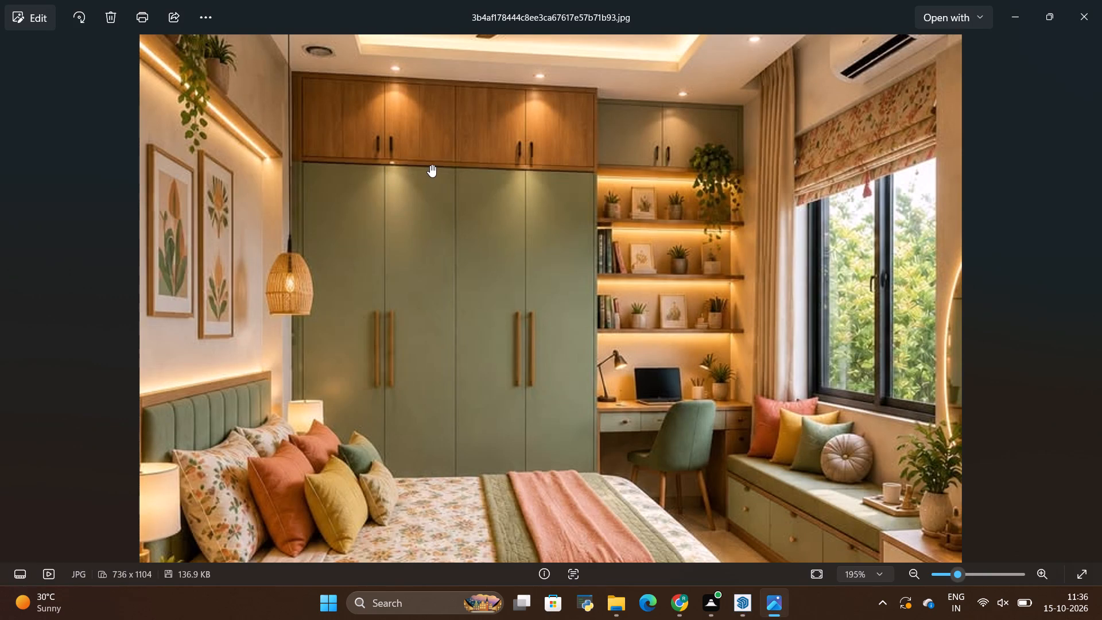
pyautogui.scroll(2, 270, 80)
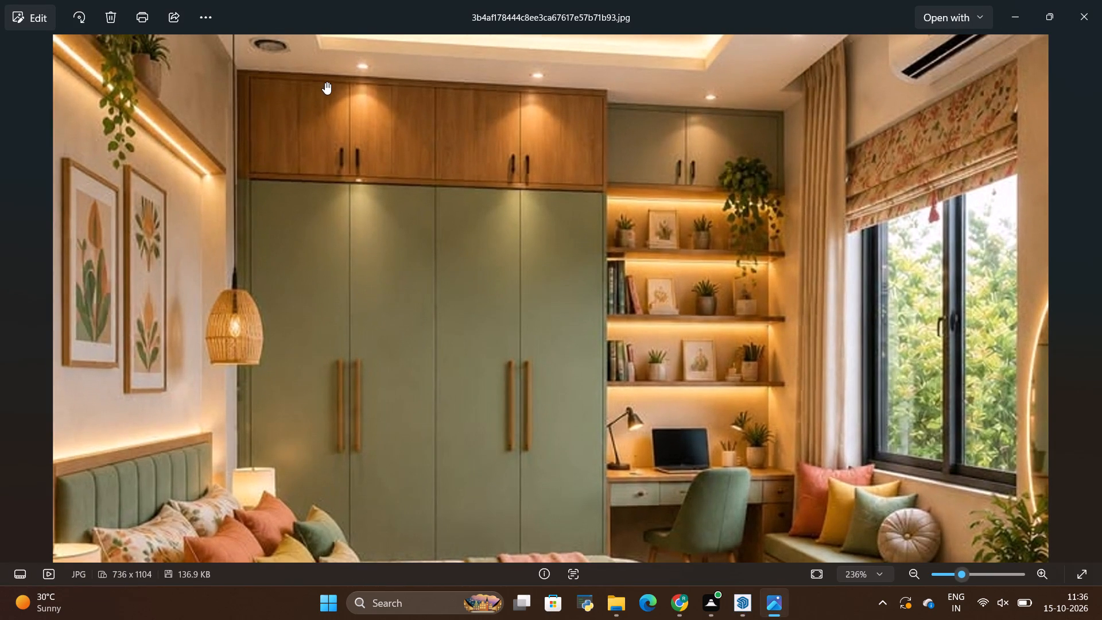
pyautogui.hotkey('alt', 'Tab')
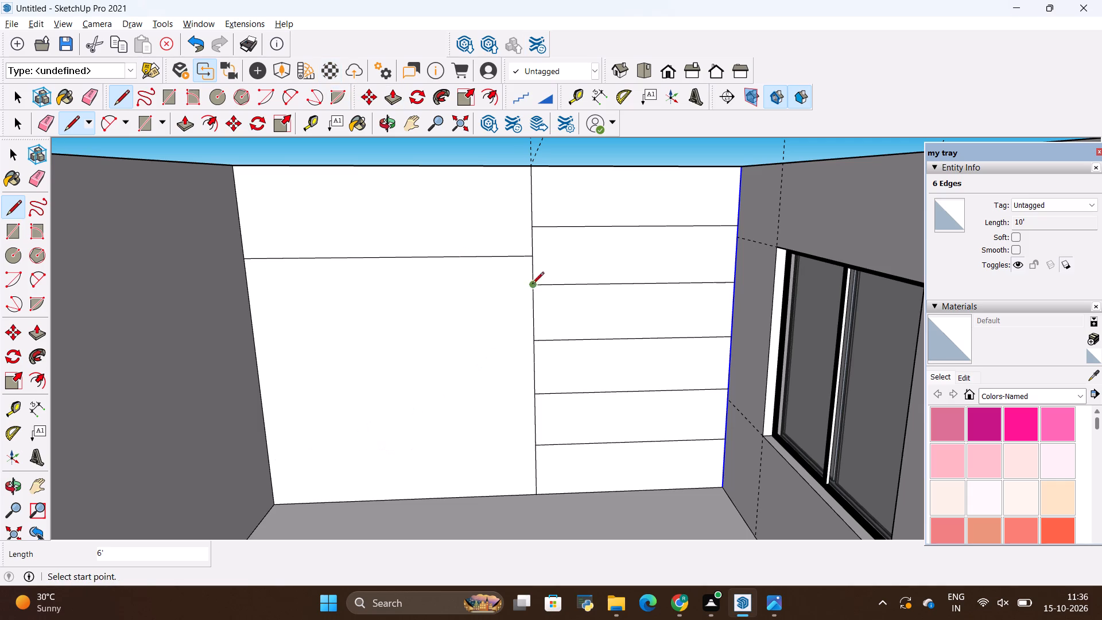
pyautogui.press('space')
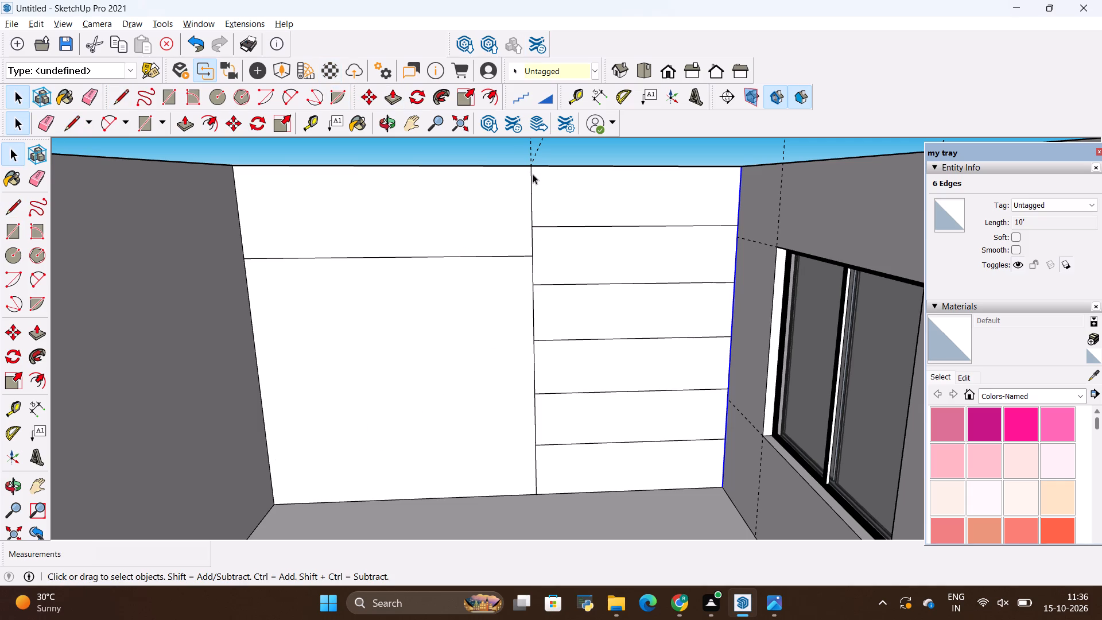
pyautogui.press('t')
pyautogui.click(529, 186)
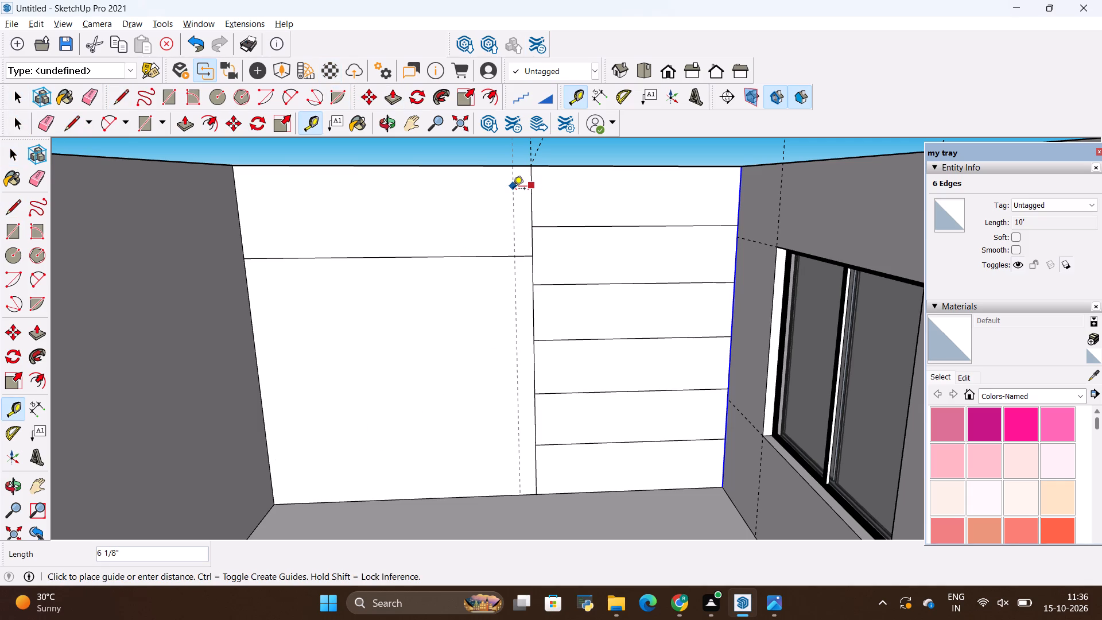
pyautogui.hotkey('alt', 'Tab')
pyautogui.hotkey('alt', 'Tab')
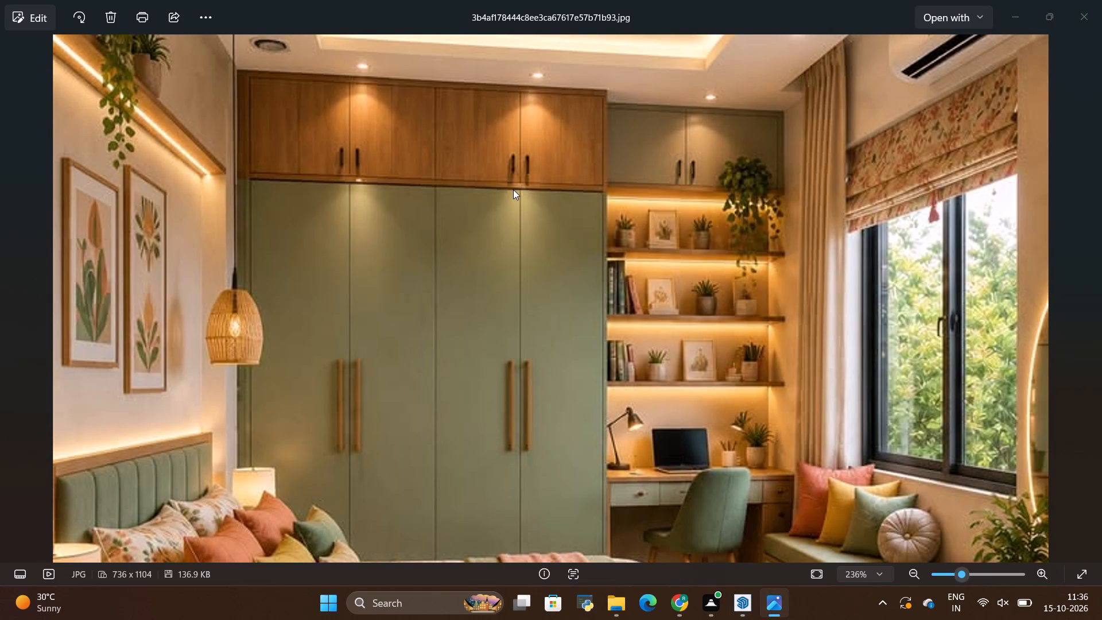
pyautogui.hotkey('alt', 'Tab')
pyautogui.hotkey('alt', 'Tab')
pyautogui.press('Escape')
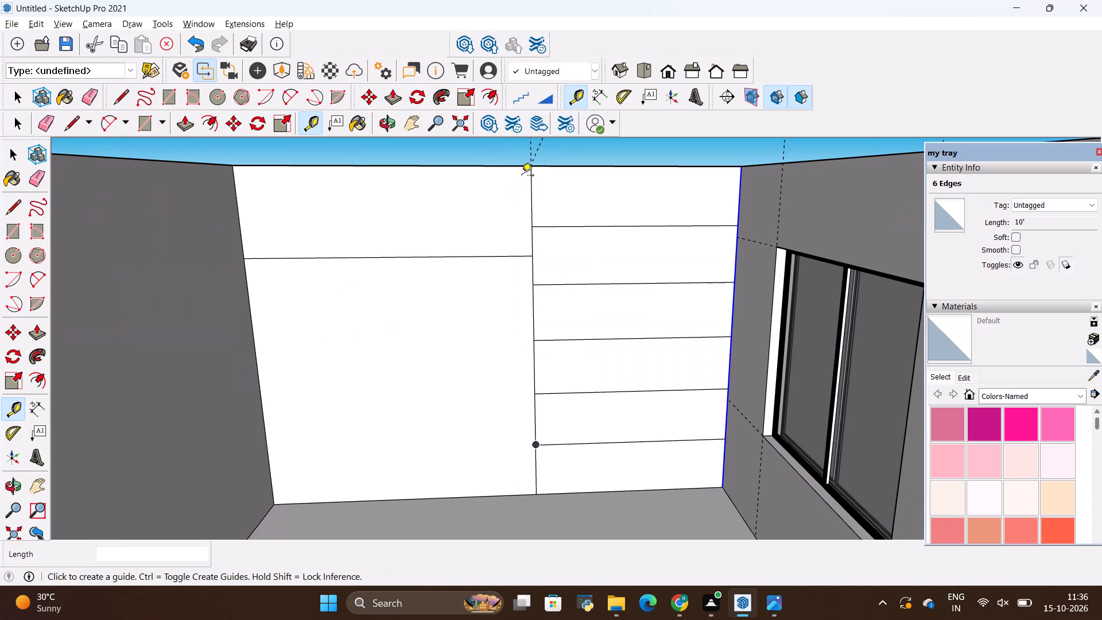
# Place a horizontal Tape Measure guide 1" below the back wall's top edge, checking the frame against the reference image.
pyautogui.click(522, 168)
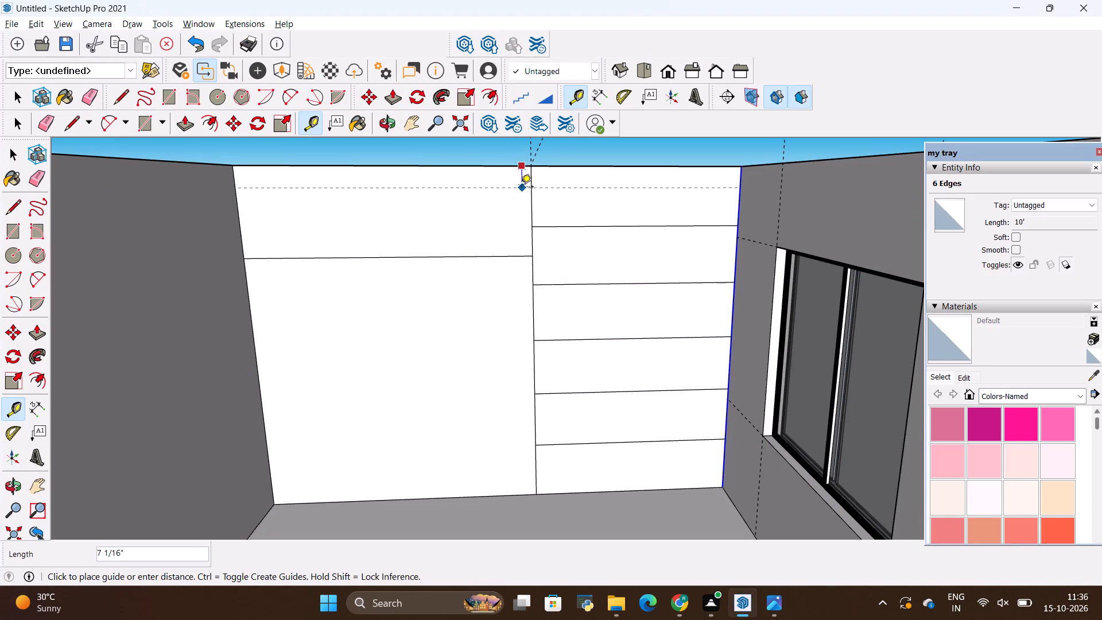
pyautogui.hotkey('alt', 'Tab')
pyautogui.hotkey('alt', 'Tab')
pyautogui.press('BackSpace')
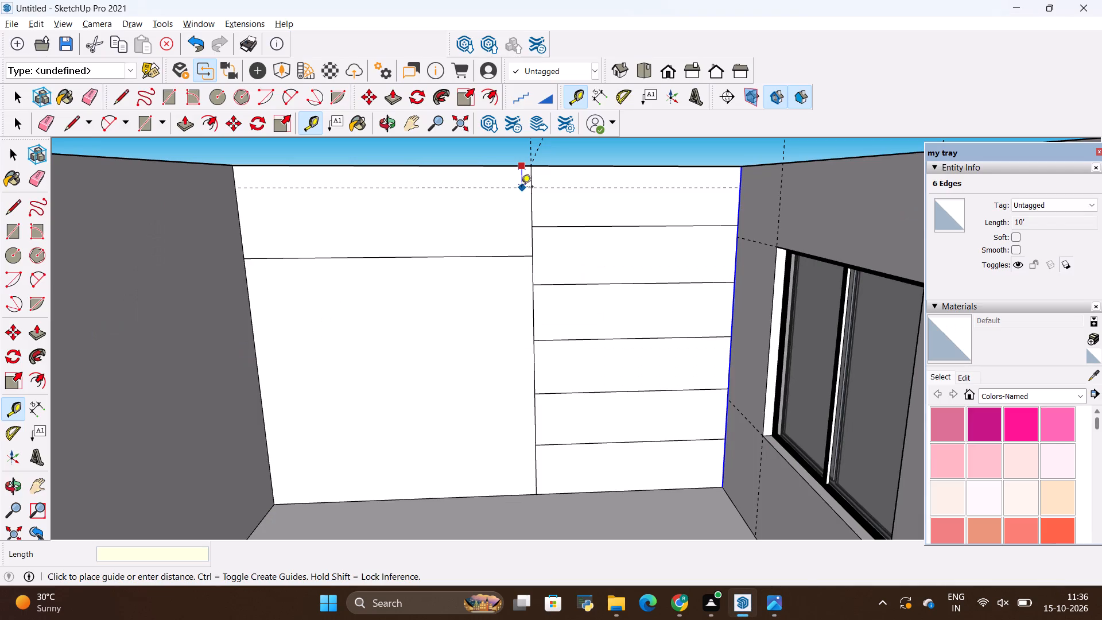
pyautogui.write('1"')
pyautogui.press('Return')
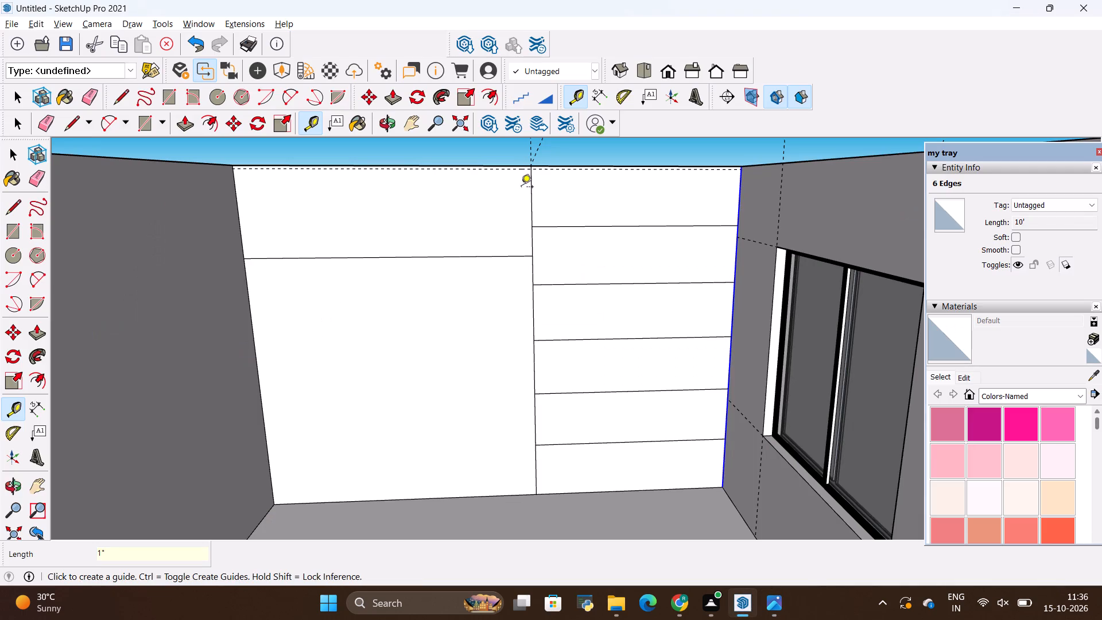
# Place a vertical guide 1" inside the wardrobe from the edge it shares with the shelf area.
pyautogui.scroll(7, 530, 188)
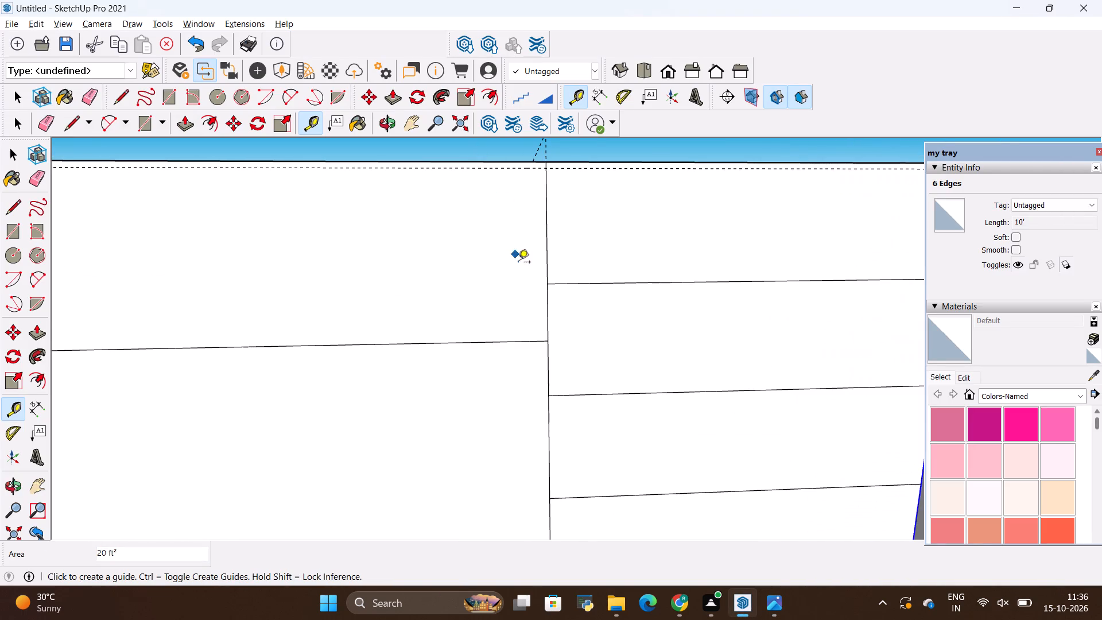
pyautogui.hotkey('alt', 'Tab')
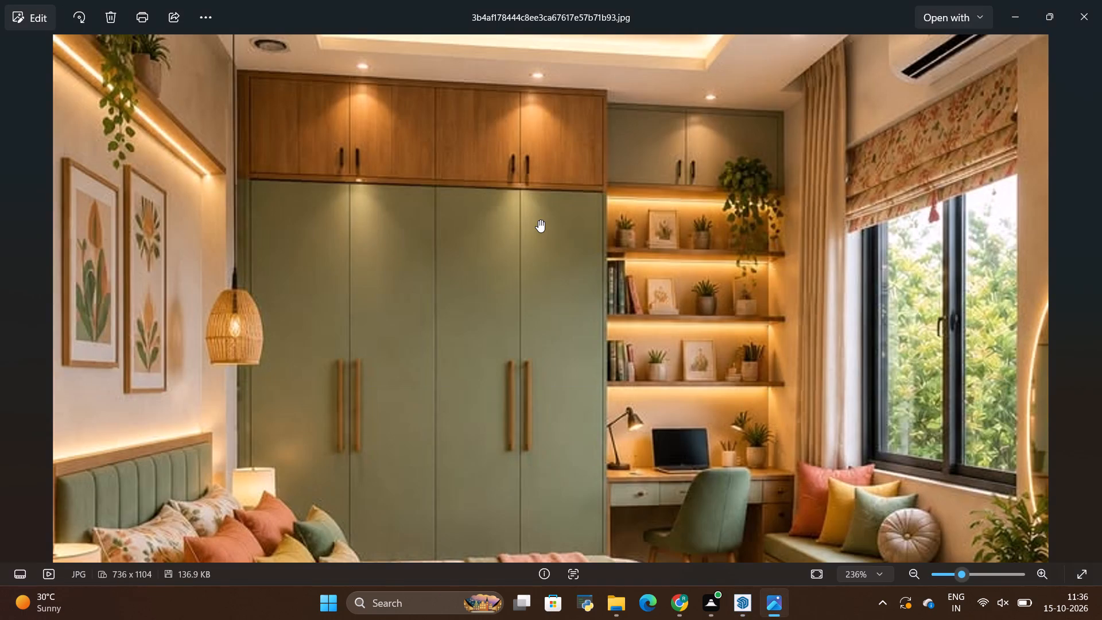
pyautogui.hotkey('alt', 'Tab')
pyautogui.click(548, 210)
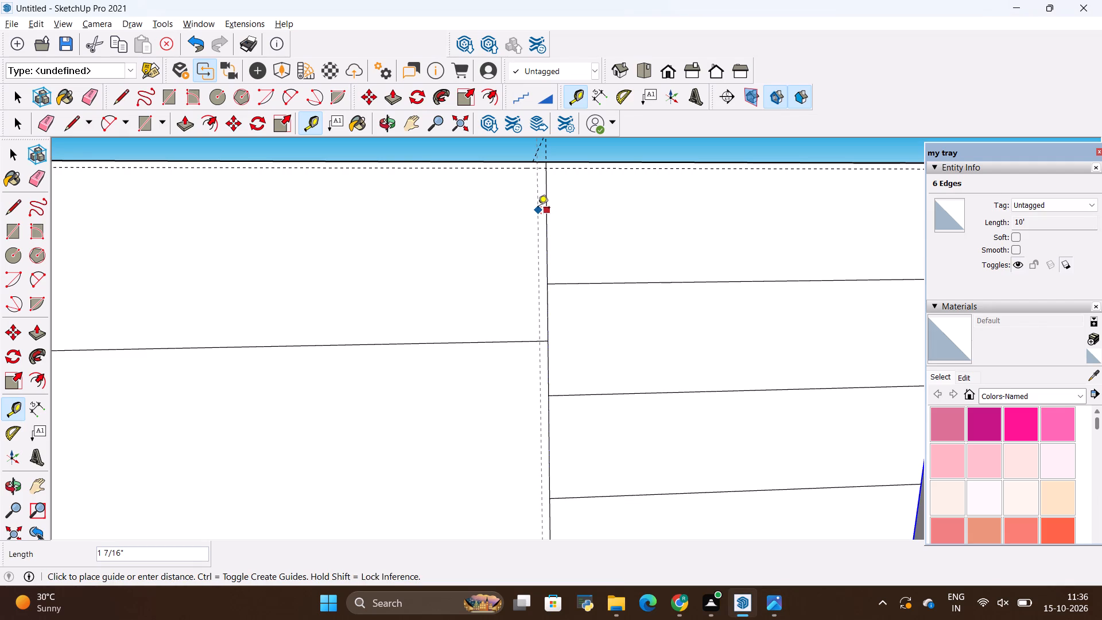
pyautogui.press('BackSpace')
pyautogui.press('1')
pyautogui.hotkey('shift', '"')
pyautogui.hotkey('shift', 'Return')
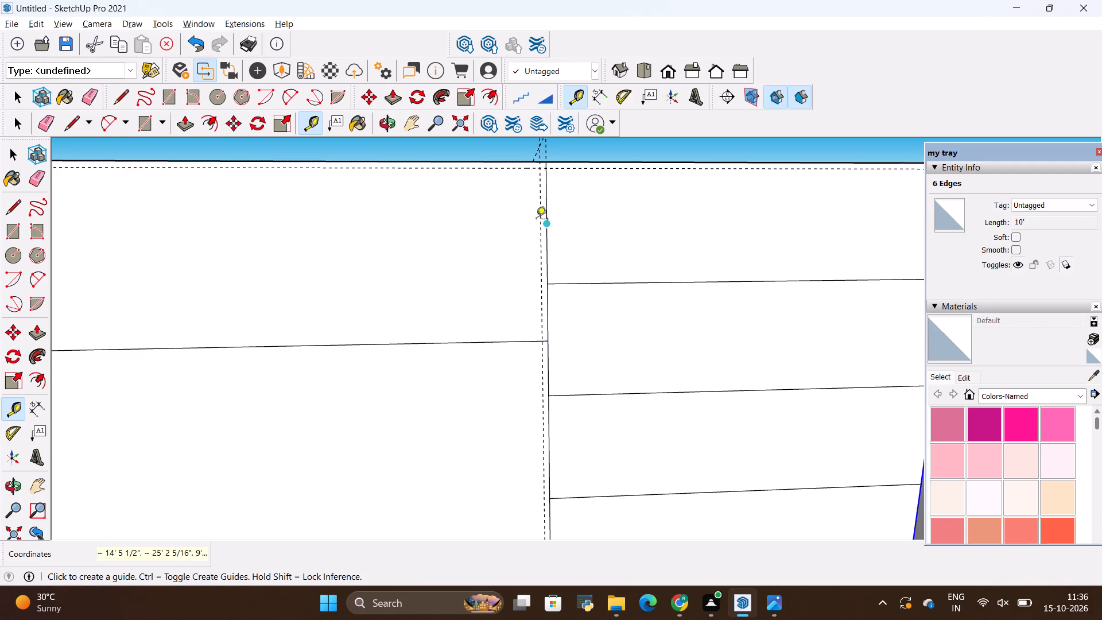
# Place a vertical guide 1" inside the wardrobe from its outer side edge, at the corner opposite the window wall.
pyautogui.scroll(-7, 530, 257)
pyautogui.scroll(-4, 401, 417)
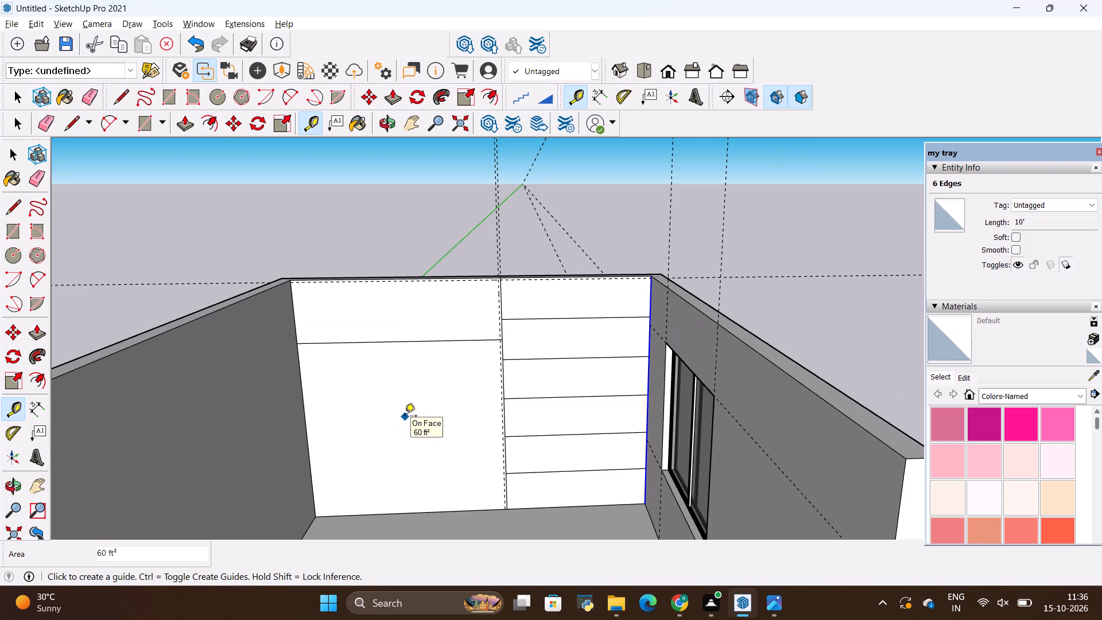
pyautogui.hotkey('alt', 'Tab')
pyautogui.hotkey('alt', 'Tab')
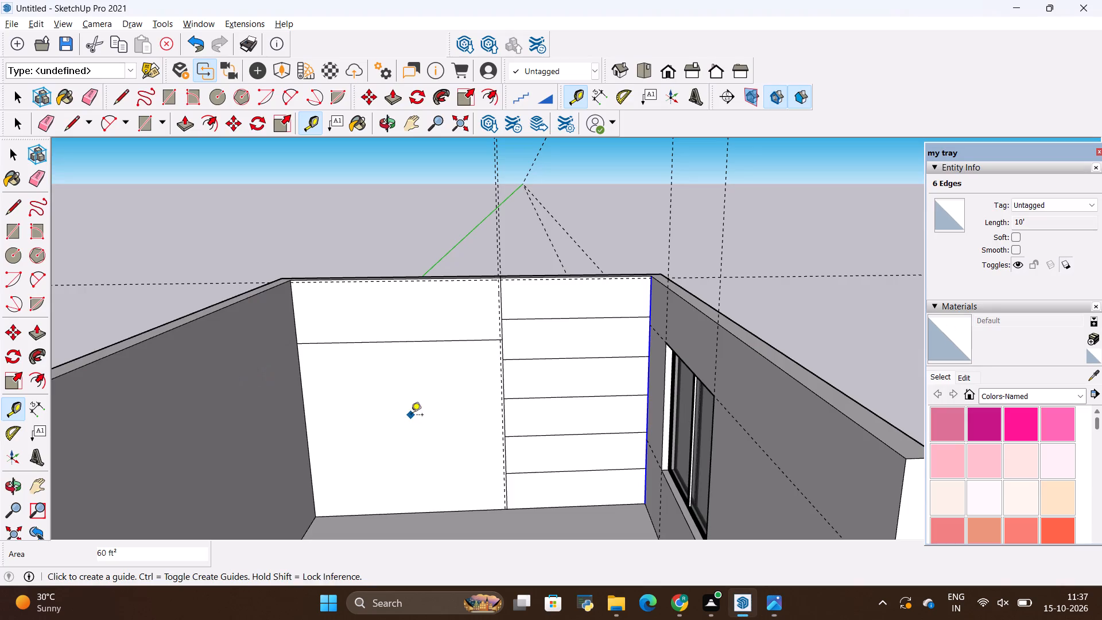
pyautogui.click(302, 371)
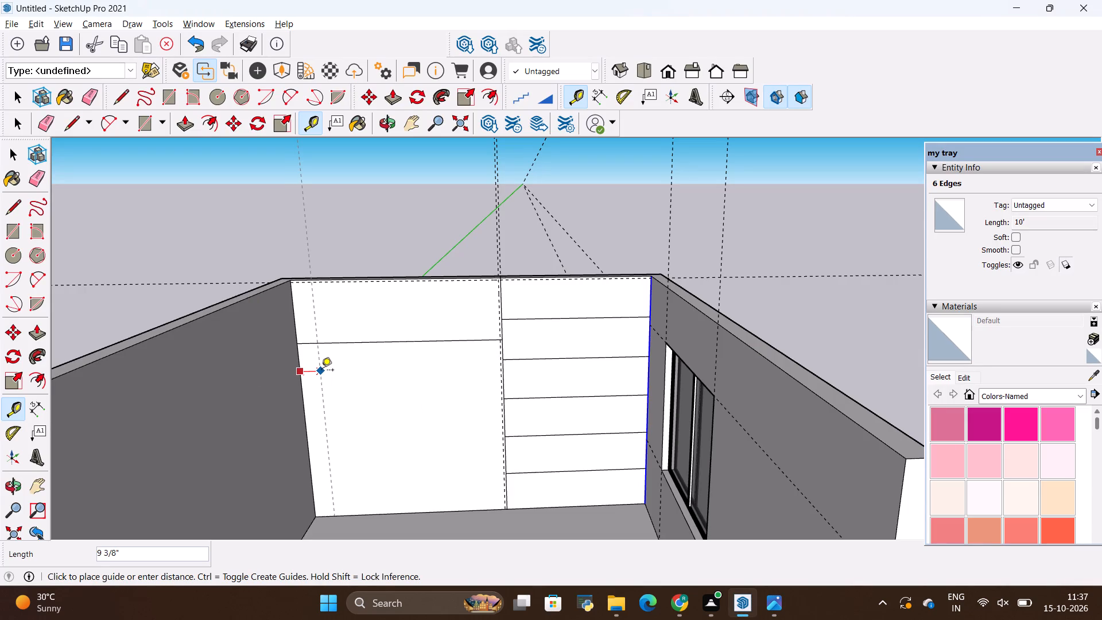
pyautogui.press('BackSpace')
pyautogui.press('1')
pyautogui.hotkey('shift', '"')
pyautogui.press('Return')
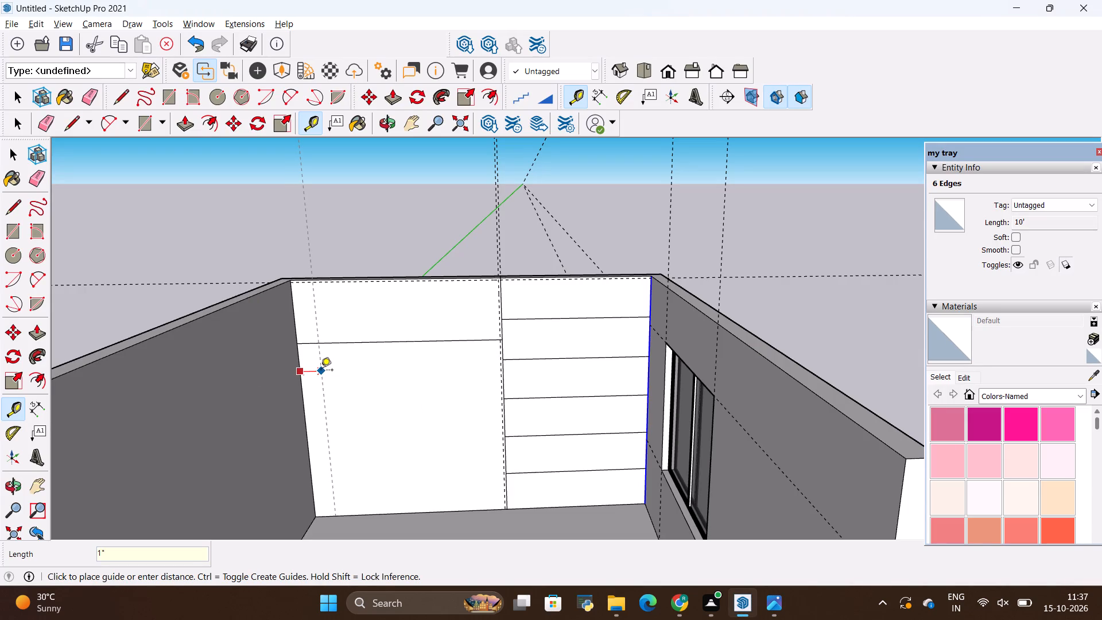
# Place a horizontal guide 1" above the wardrobe's bottom edge at the floor, after checking the reference image.
pyautogui.hotkey('alt', 'Tab')
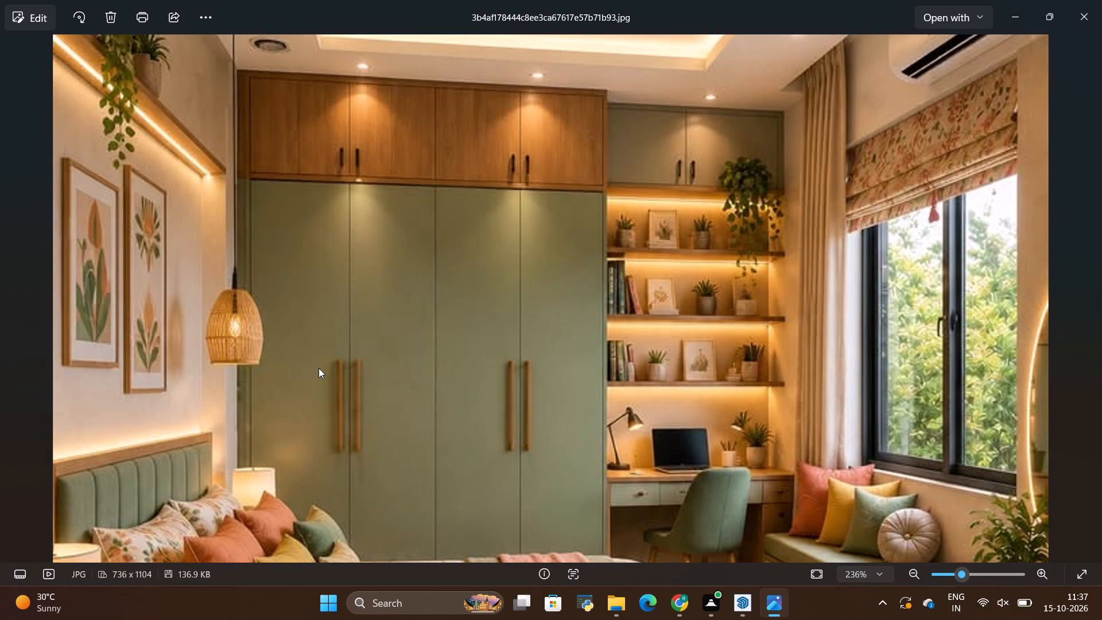
pyautogui.hotkey('alt', 'Tab')
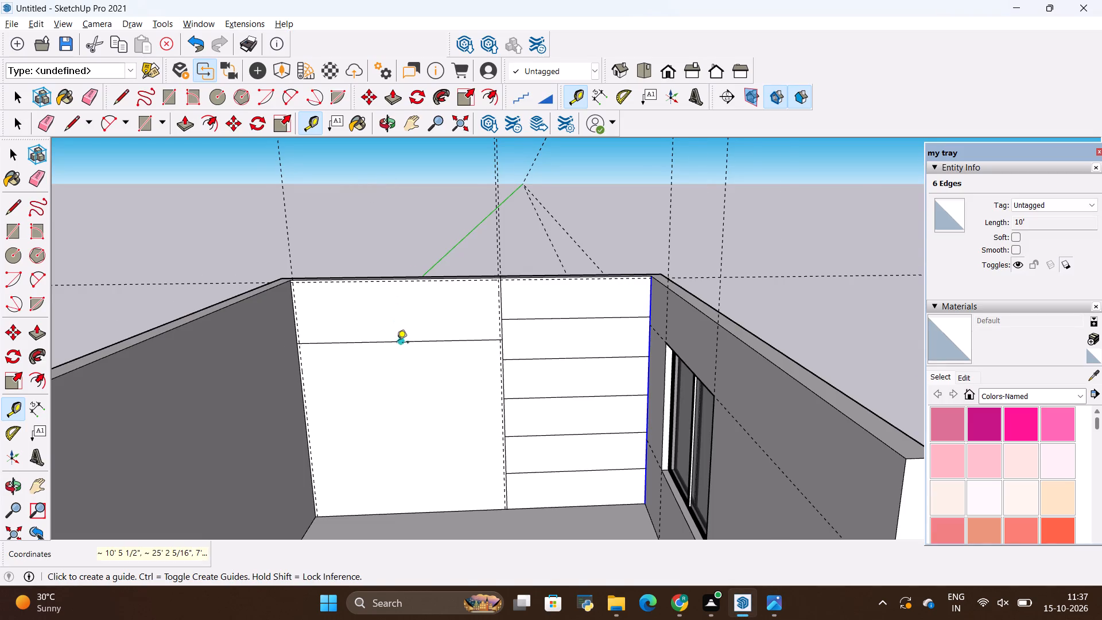
pyautogui.scroll(2, 397, 343)
pyautogui.scroll(-4, 405, 355)
pyautogui.scroll(4, 420, 595)
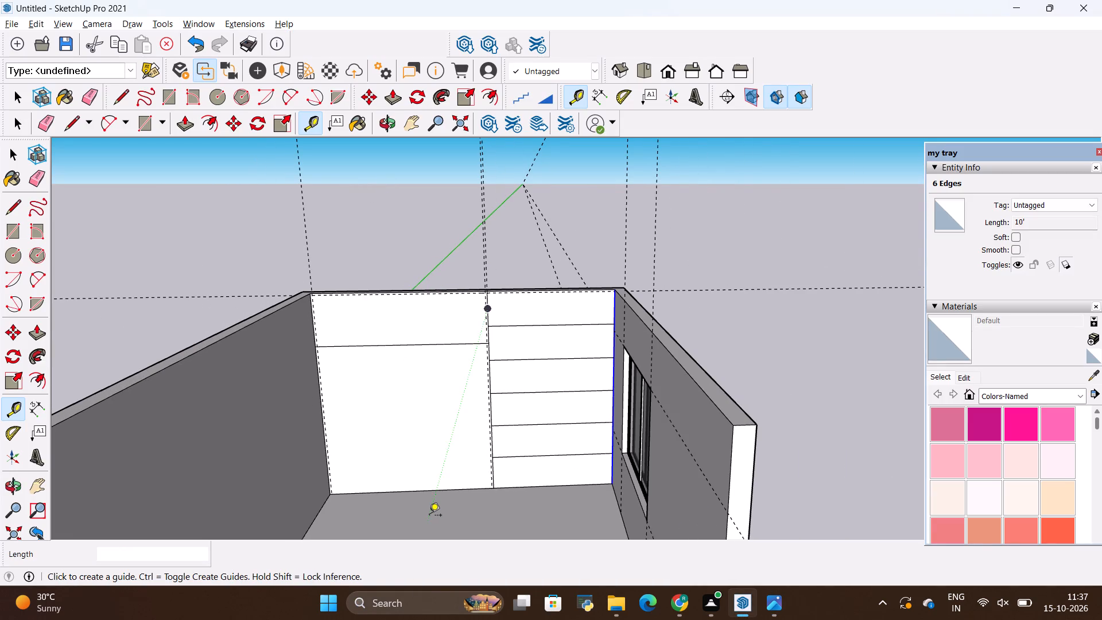
pyautogui.scroll(3, 429, 516)
pyautogui.hotkey('alt', 'Tab')
pyautogui.hotkey('alt', 'Tab')
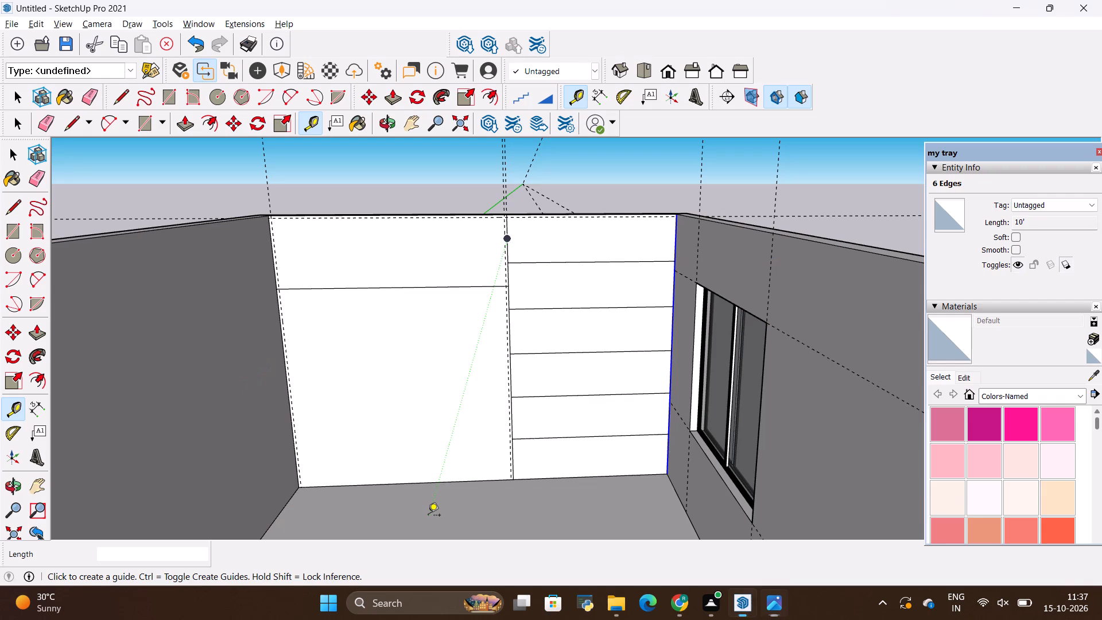
pyautogui.click(457, 482)
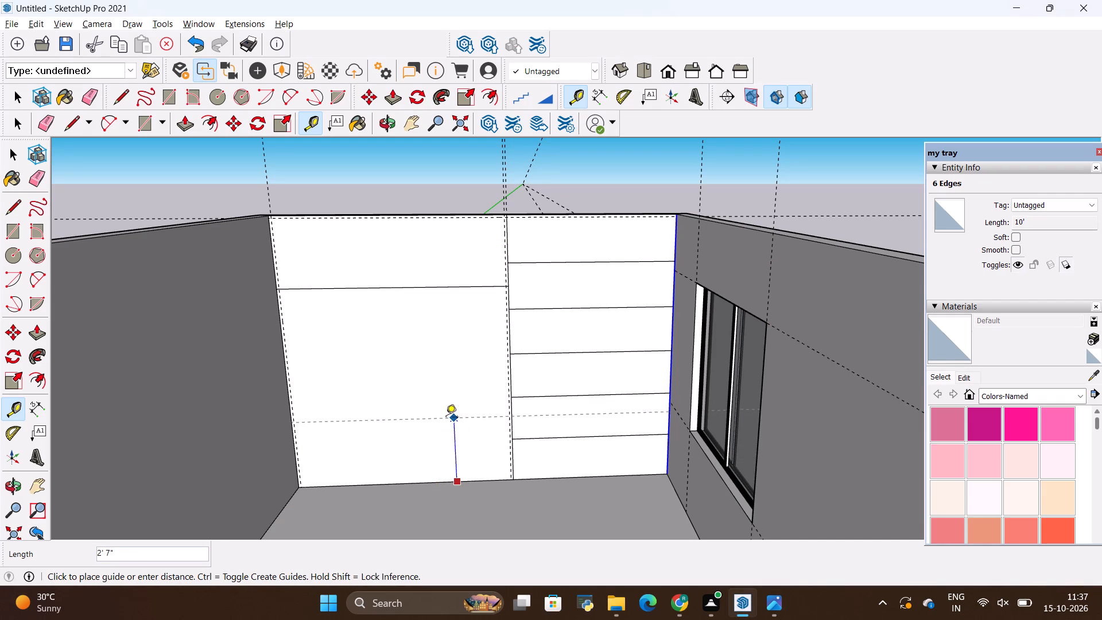
pyautogui.press('BackSpace')
pyautogui.write('1"')
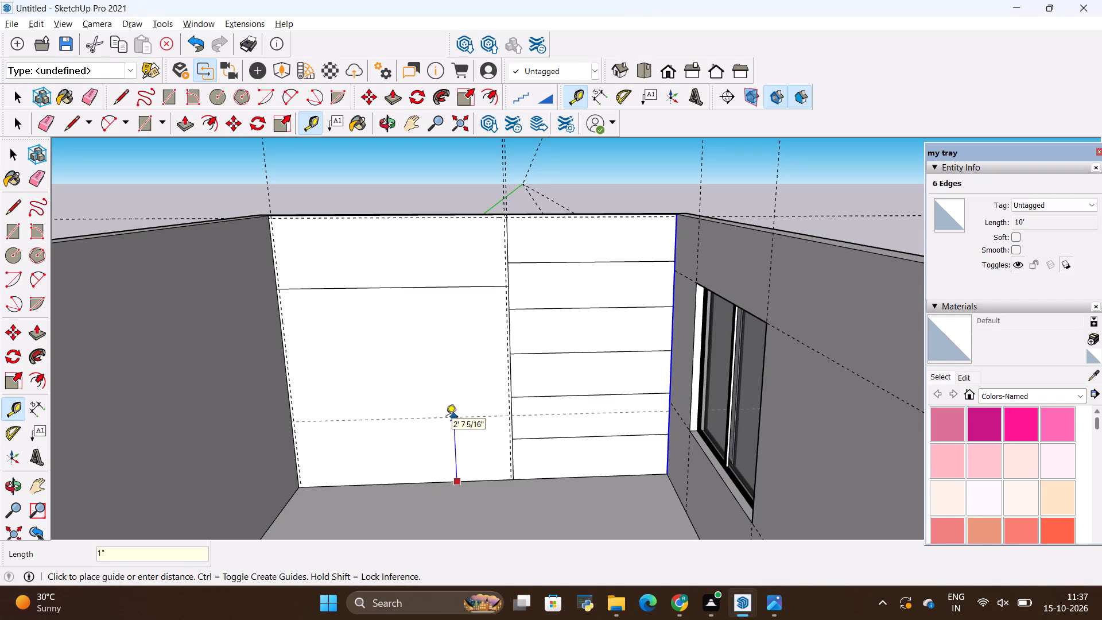
pyautogui.press('Return')
# Place a horizontal guide 0.9" above the line dividing the overhead cabinets from the wardrobe, checking the proportions against the reference image.
pyautogui.hotkey('alt', 'Tab')
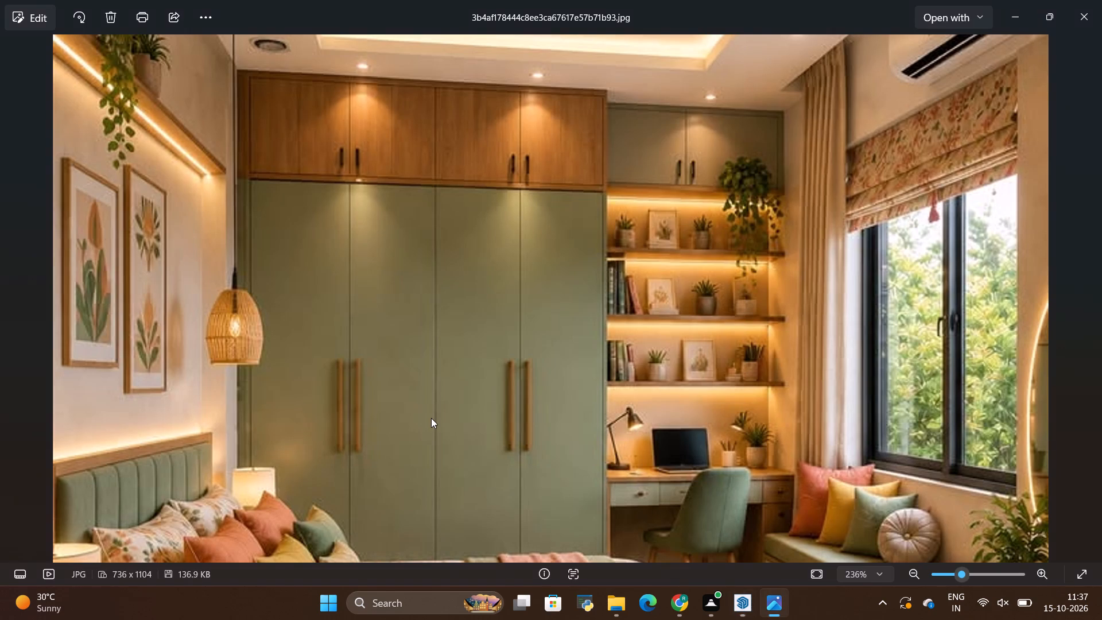
pyautogui.hotkey('alt', 'Tab')
pyautogui.scroll(1, 457, 286)
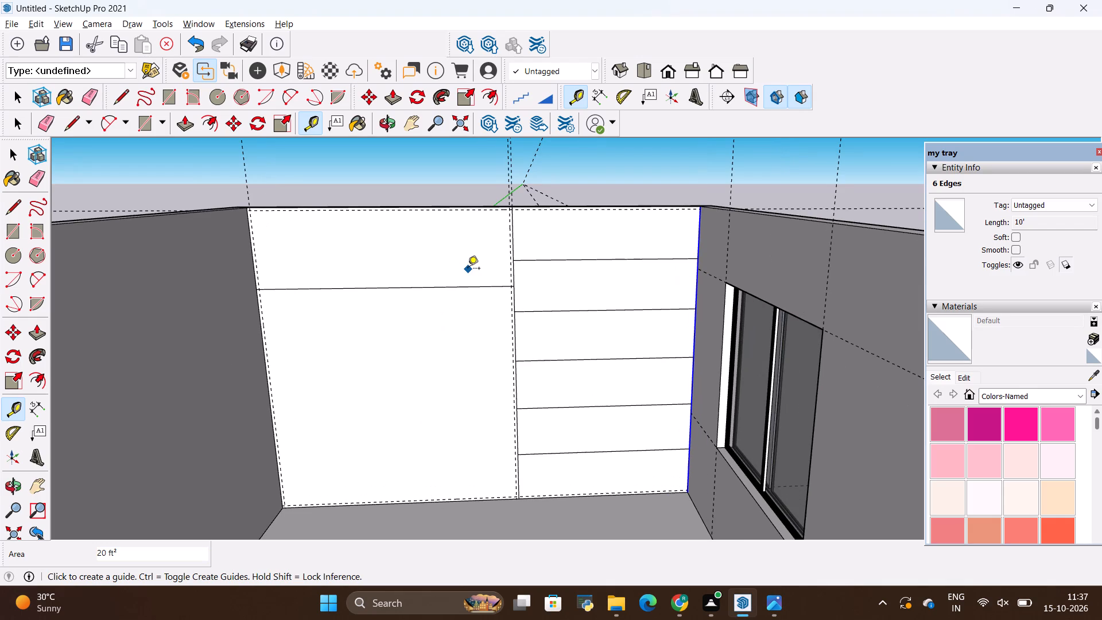
pyautogui.hotkey('alt', 'Tab')
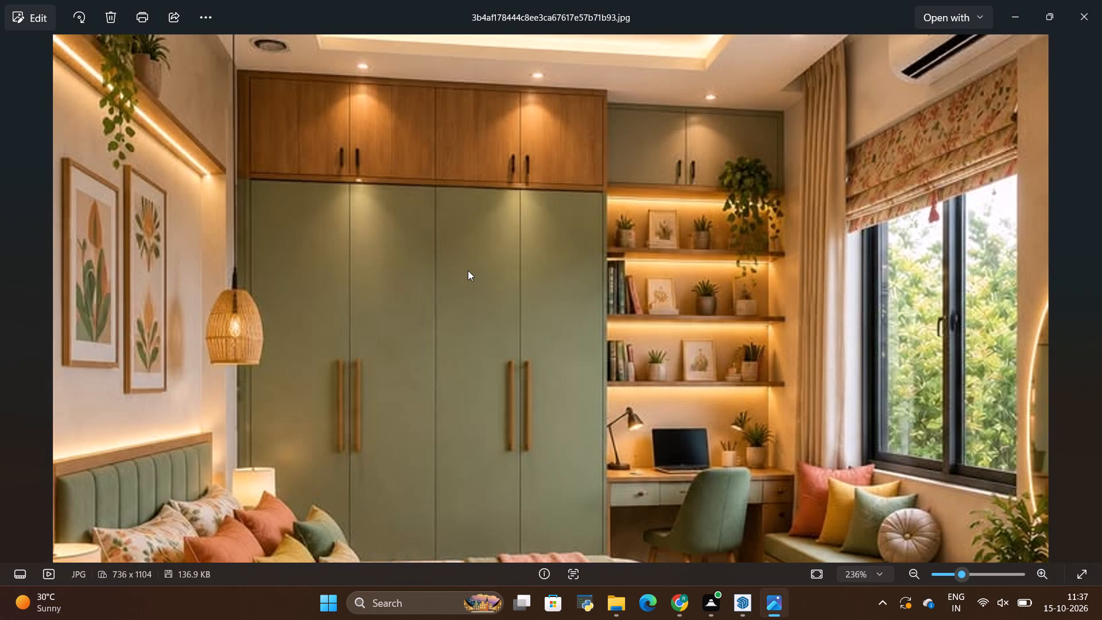
pyautogui.hotkey('alt', 'Tab')
pyautogui.scroll(6, 469, 272)
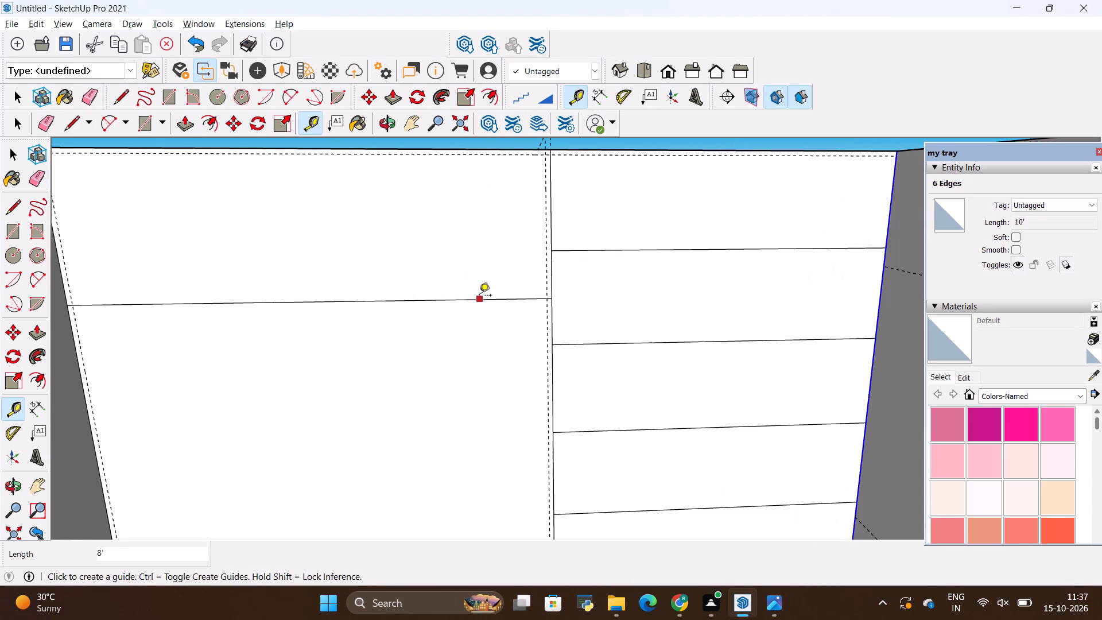
pyautogui.click(479, 296)
pyautogui.hotkey('alt', 'Tab')
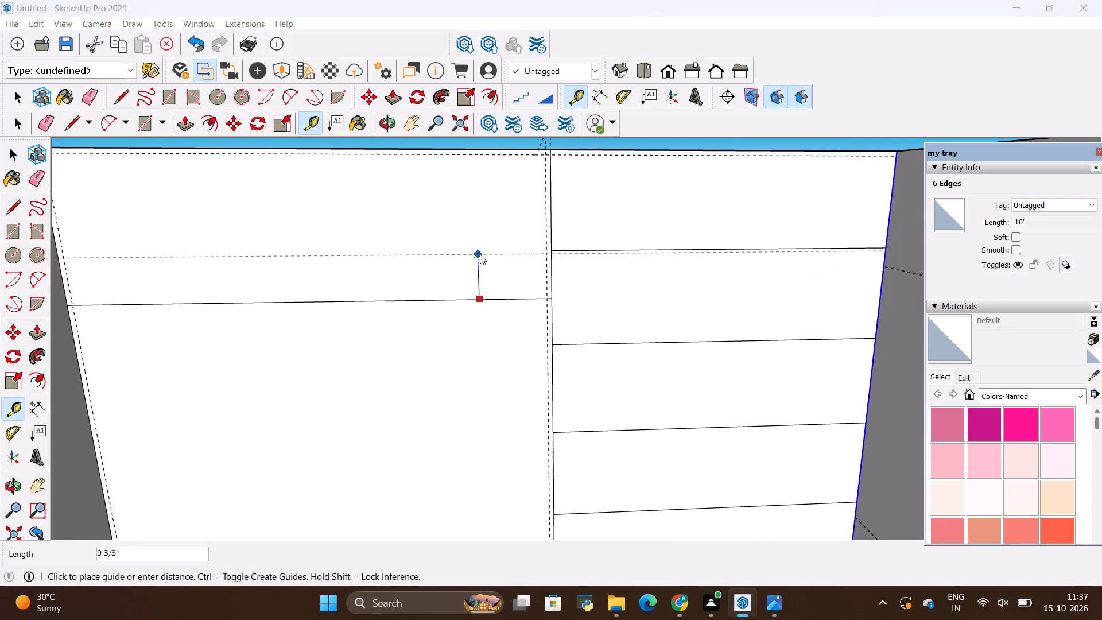
pyautogui.hotkey('alt', 'Tab')
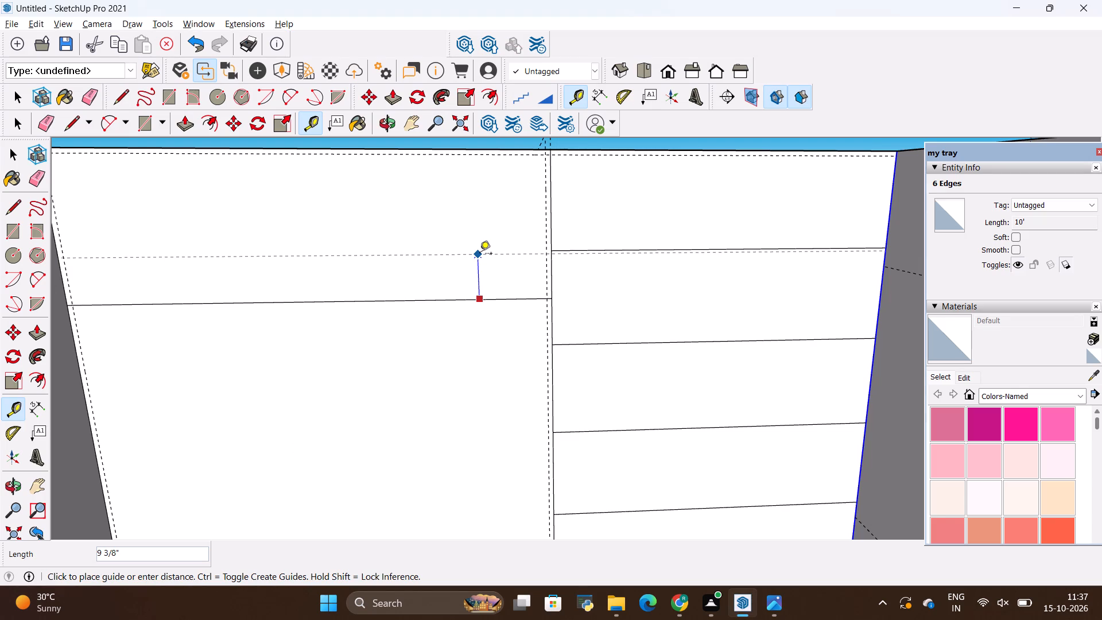
pyautogui.hotkey('alt', 'Tab')
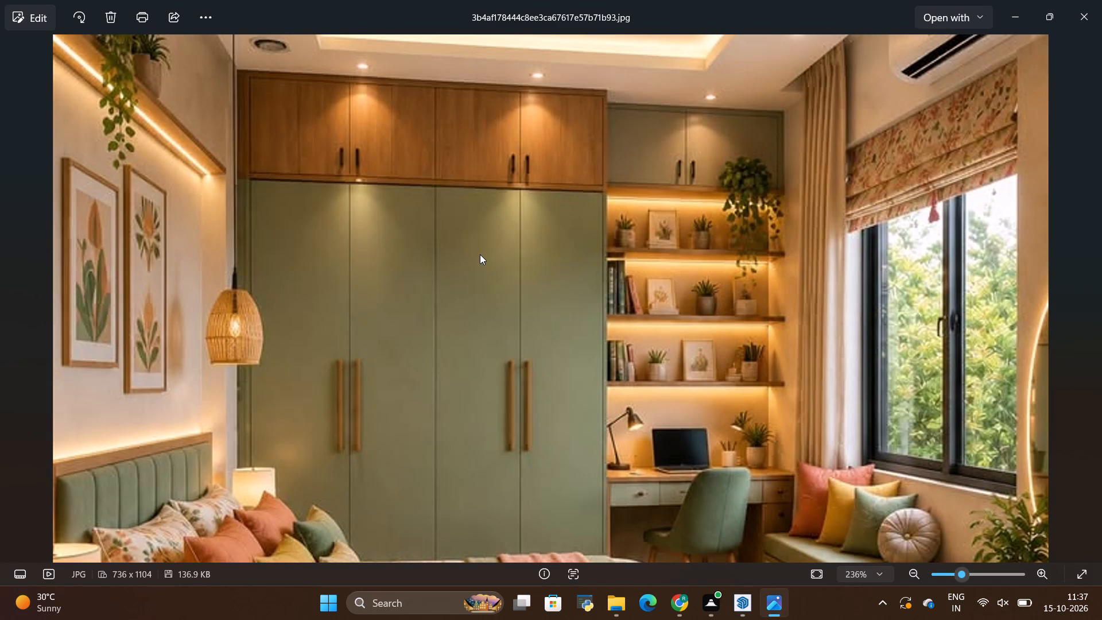
pyautogui.hotkey('alt', 'Tab')
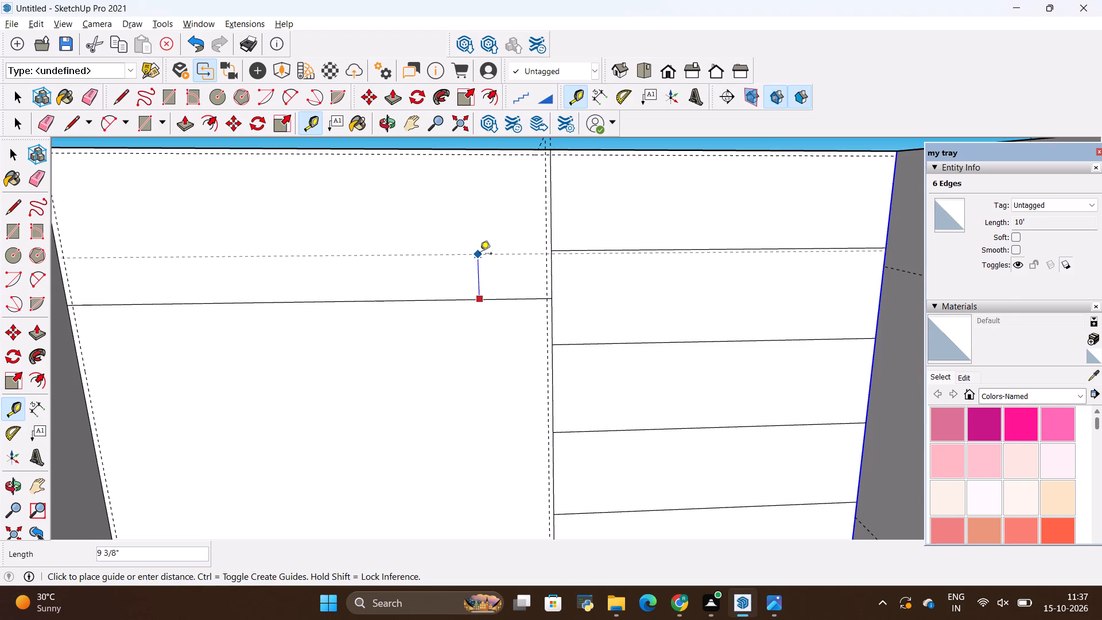
pyautogui.hotkey('alt', 'Tab')
pyautogui.hotkey('alt', 'Tab')
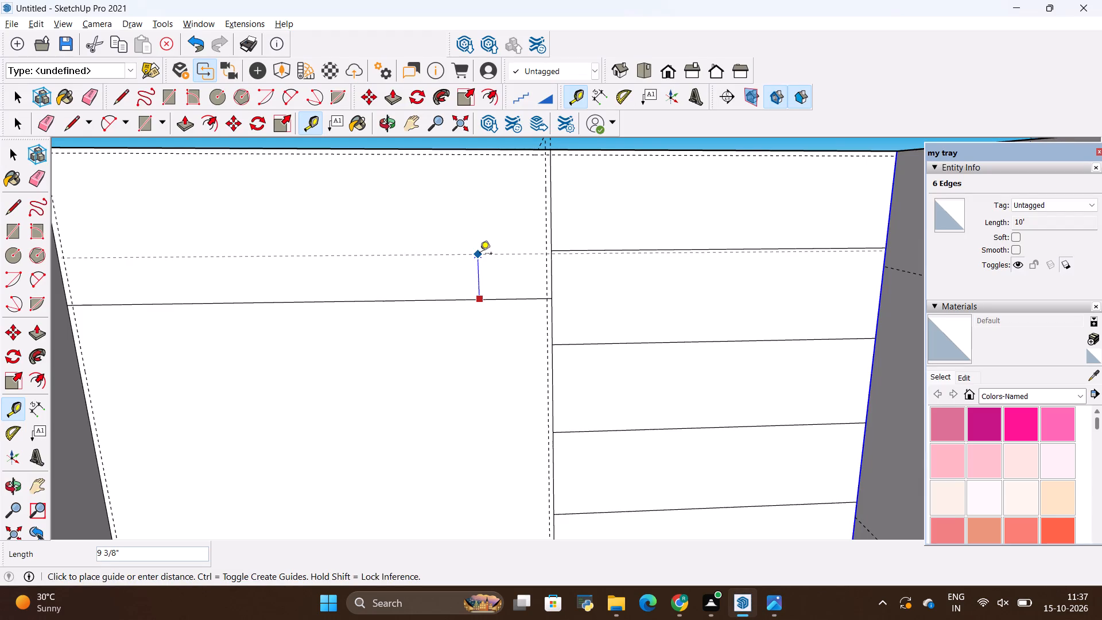
pyautogui.press('BackSpace')
pyautogui.write('18')
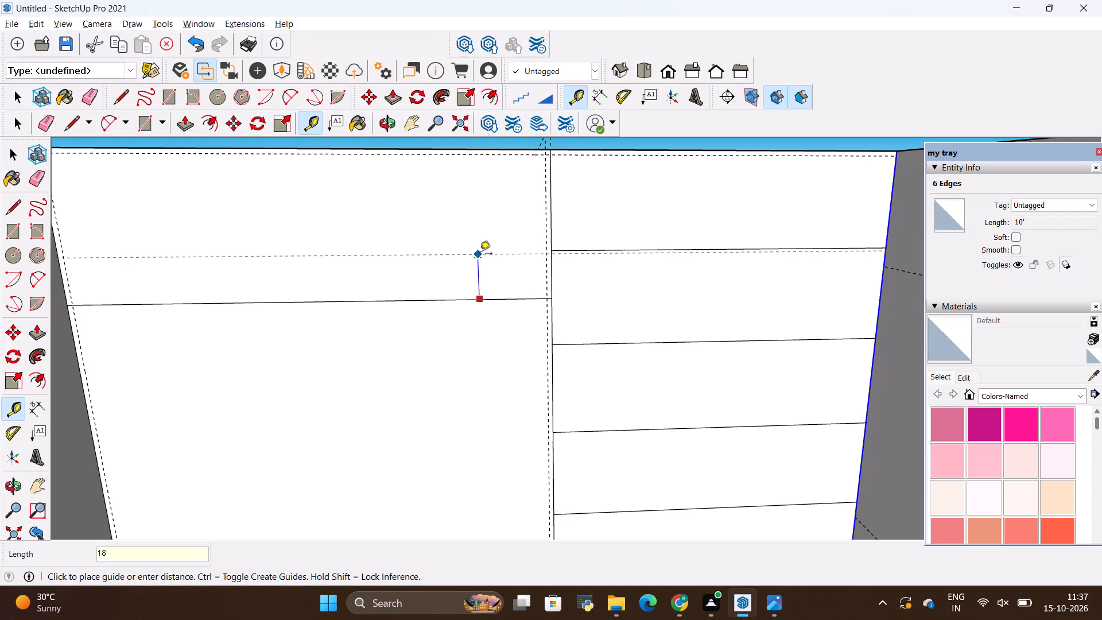
pyautogui.hotkey('shift', '"')
pyautogui.press('BackSpace')
pyautogui.press('BackSpace')
pyautogui.press('BackSpace')
pyautogui.press('BackSpace')
pyautogui.hotkey('alt', 'Tab')
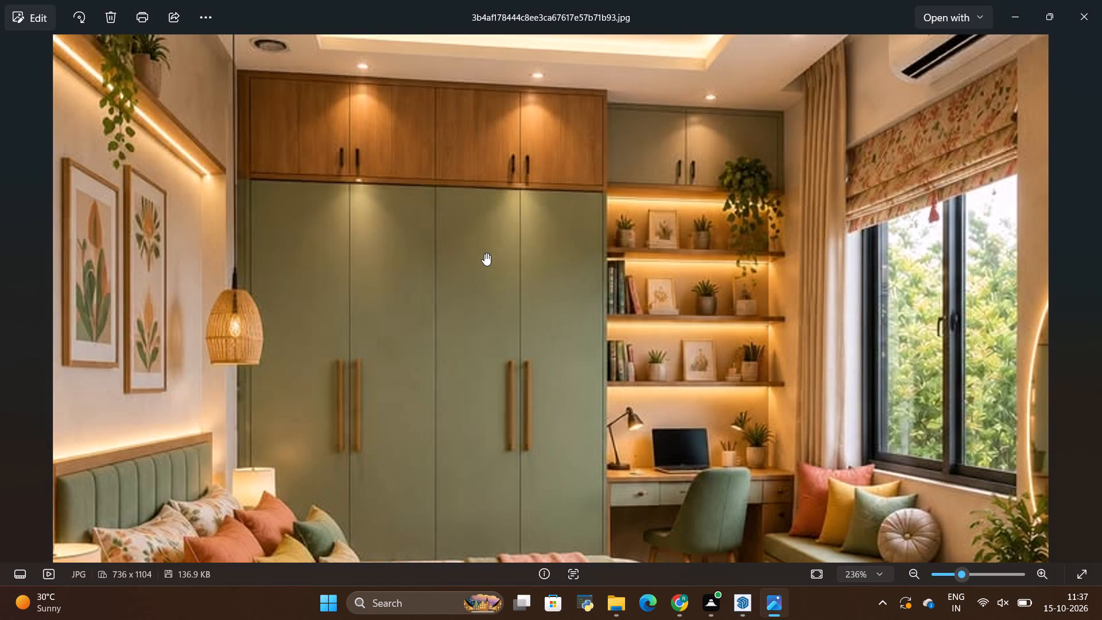
pyautogui.hotkey('alt', 'Tab')
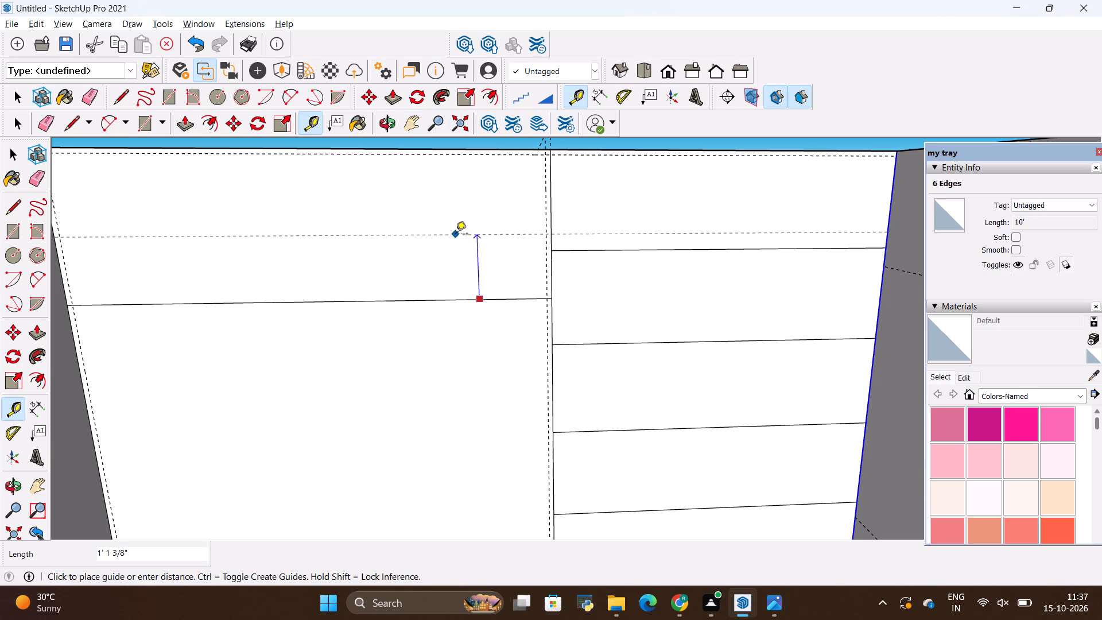
pyautogui.hotkey('alt', 'Tab')
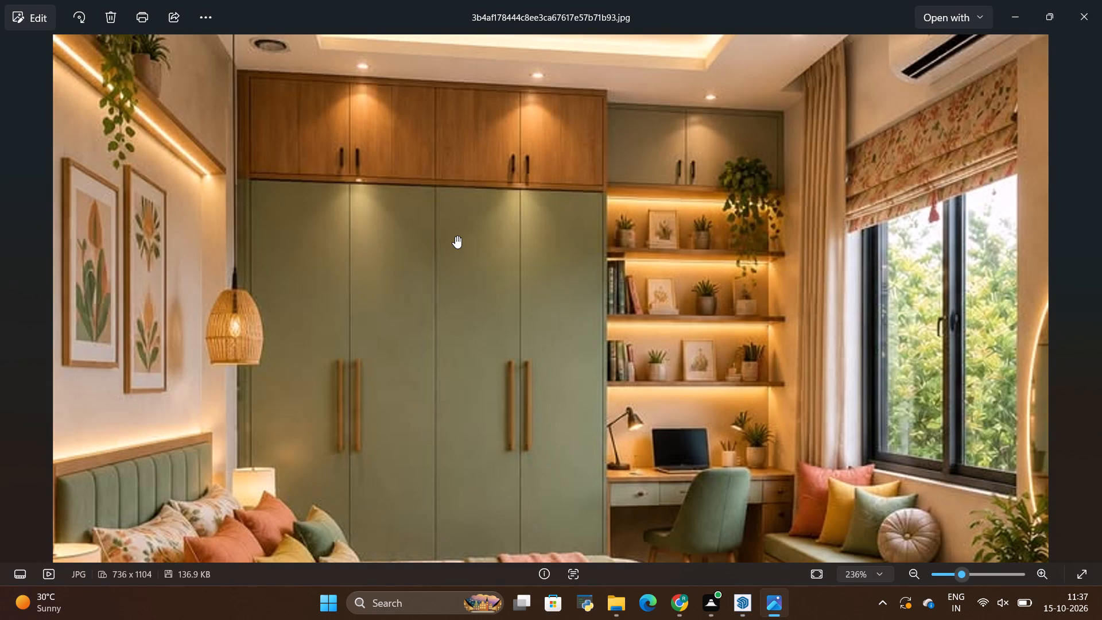
pyautogui.hotkey('alt', 'Tab')
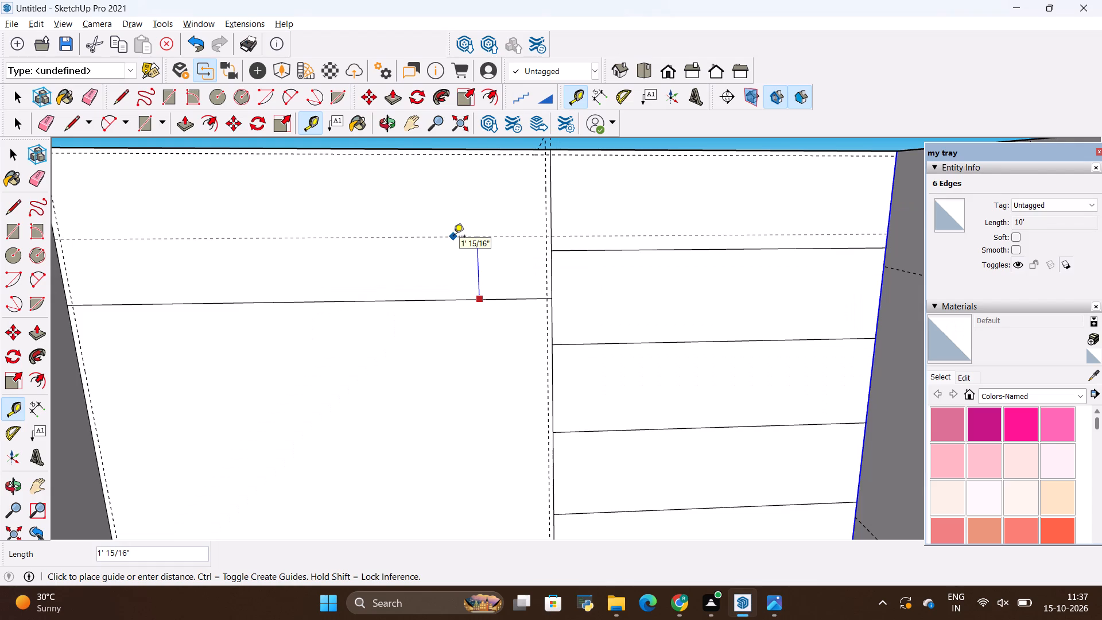
pyautogui.press('BackSpace')
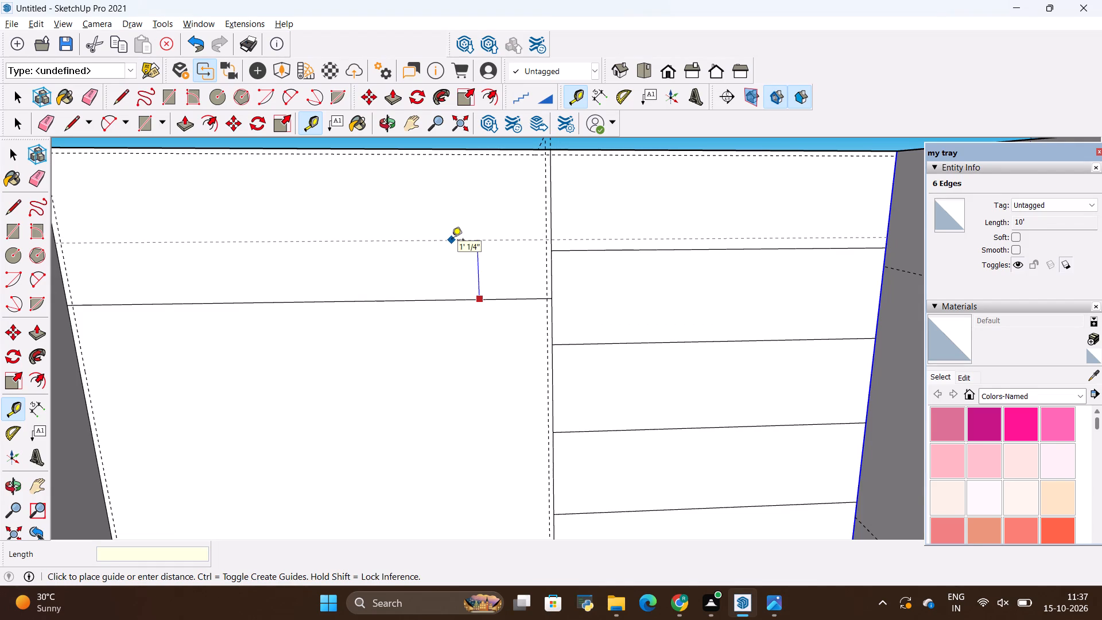
pyautogui.press('.')
pyautogui.press('9')
pyautogui.hotkey('shift', '"')
pyautogui.press('Return')
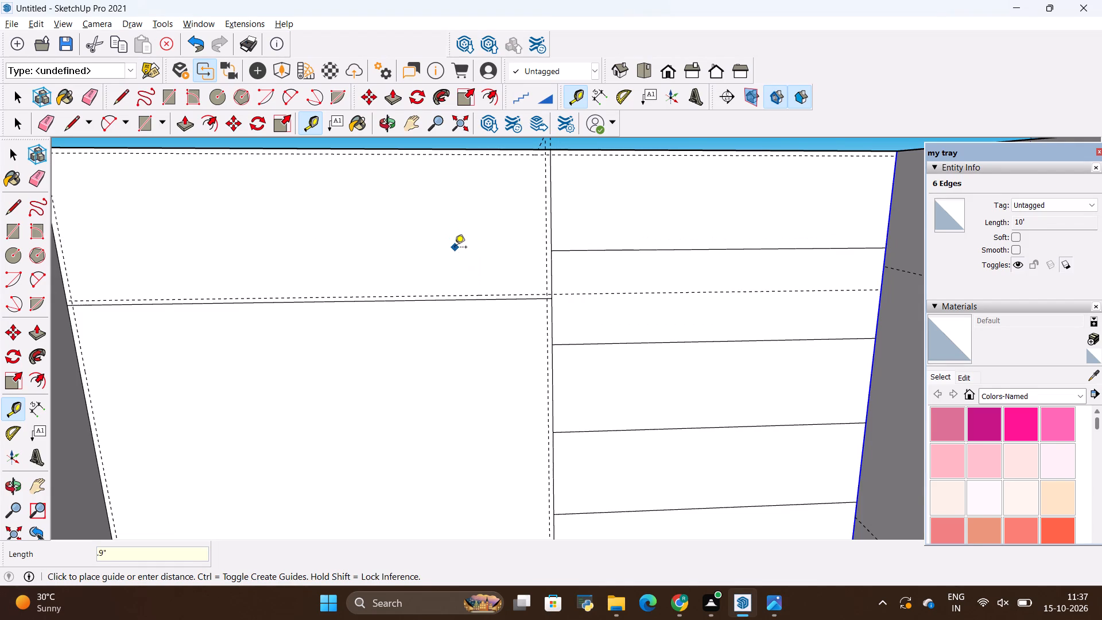
# Place a second horizontal guide 0.9" below the line dividing the overhead cabinets from the wardrobe.
pyautogui.scroll(7, 515, 291)
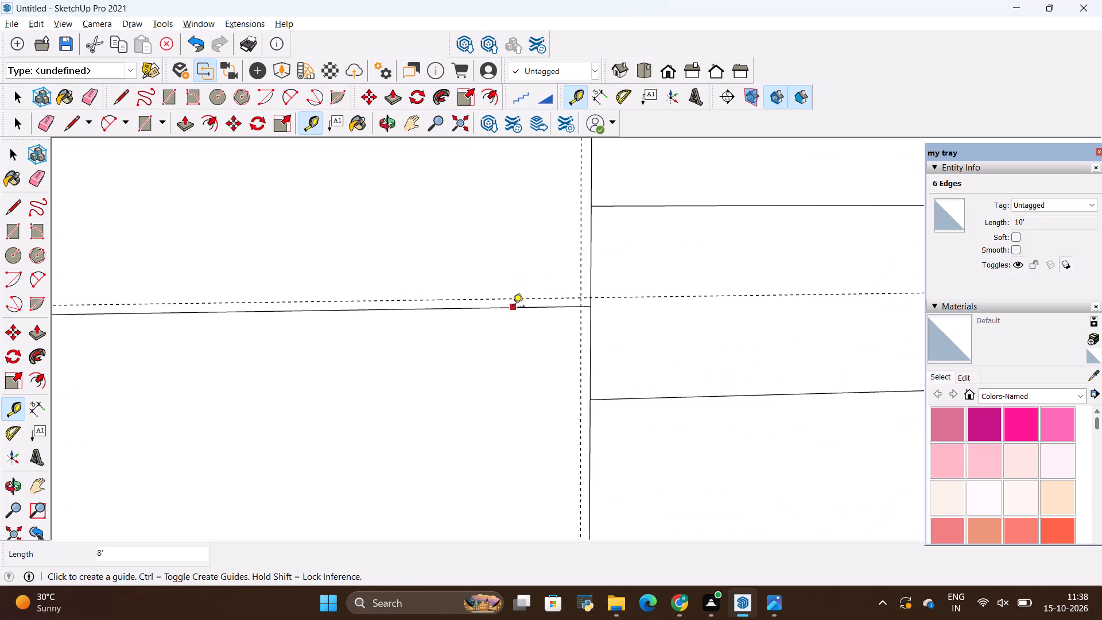
pyautogui.click(513, 307)
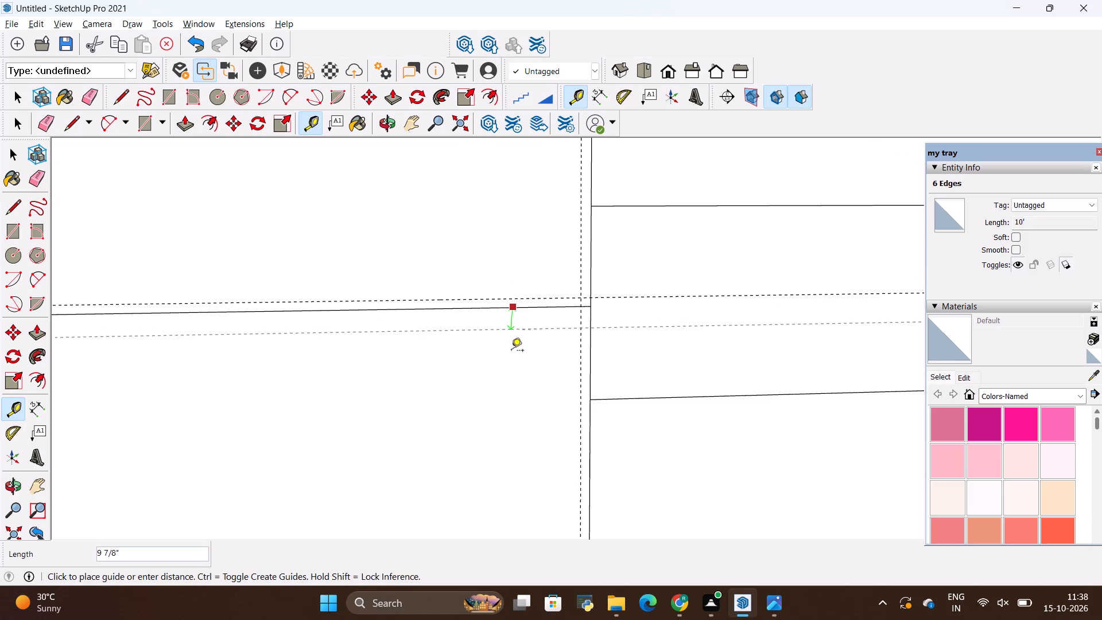
pyautogui.press('BackSpace')
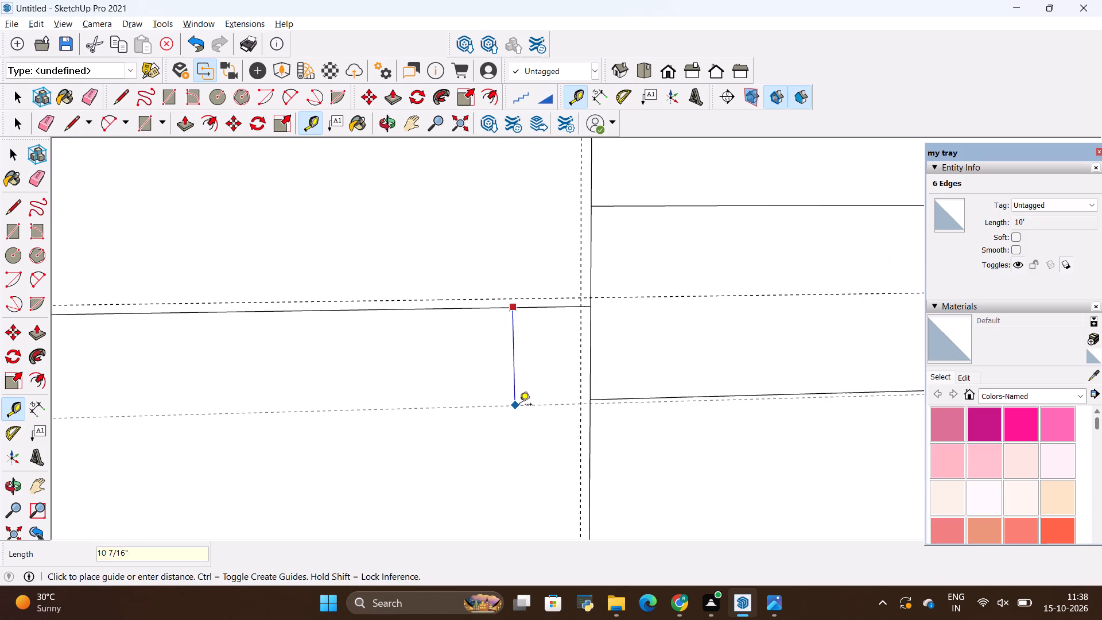
pyautogui.press('.')
pyautogui.press('9')
pyautogui.hotkey('shift', '"')
pyautogui.press('Return')
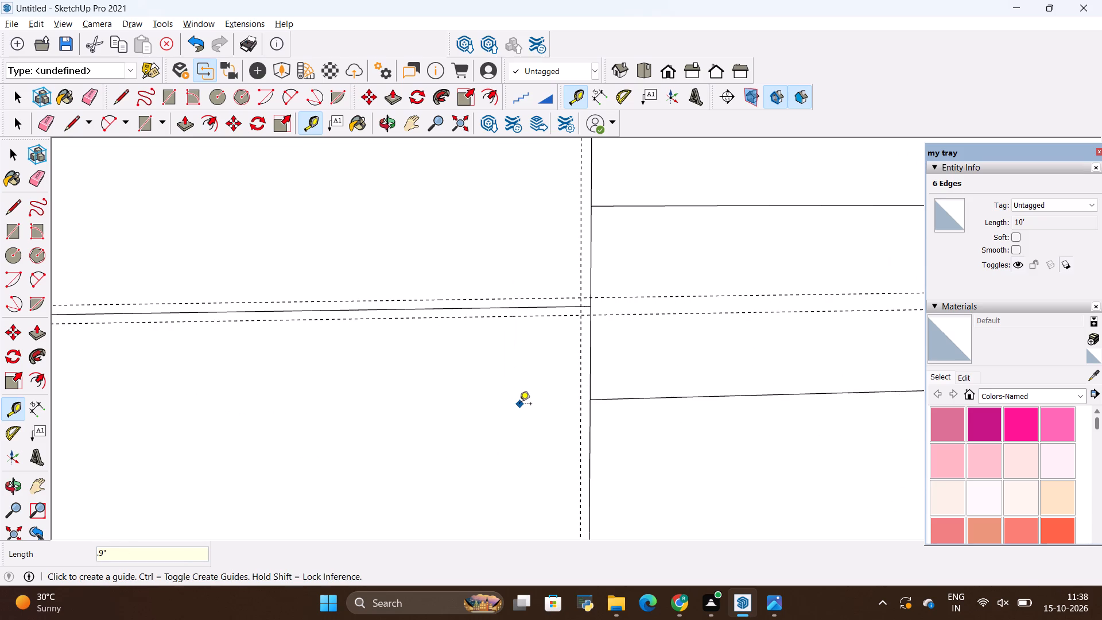
pyautogui.press('Escape')
# Compare the wardrobe, overhead cabinet and shelf layout on the back wall with the bedroom reference image.
pyautogui.hotkey('alt', 'Tab')
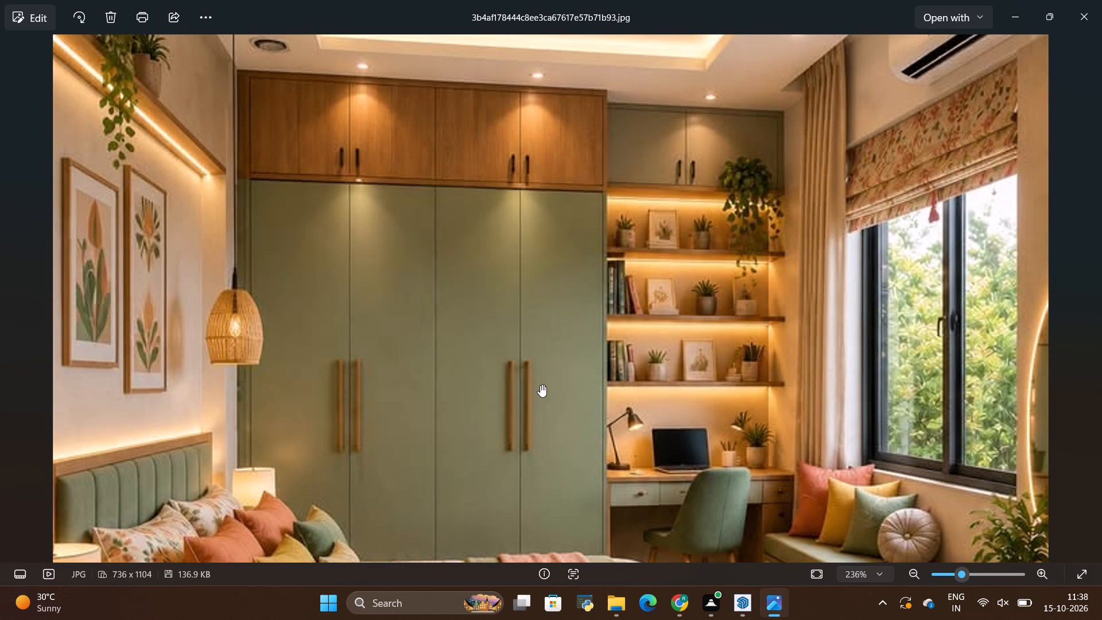
pyautogui.hotkey('alt', 'Tab')
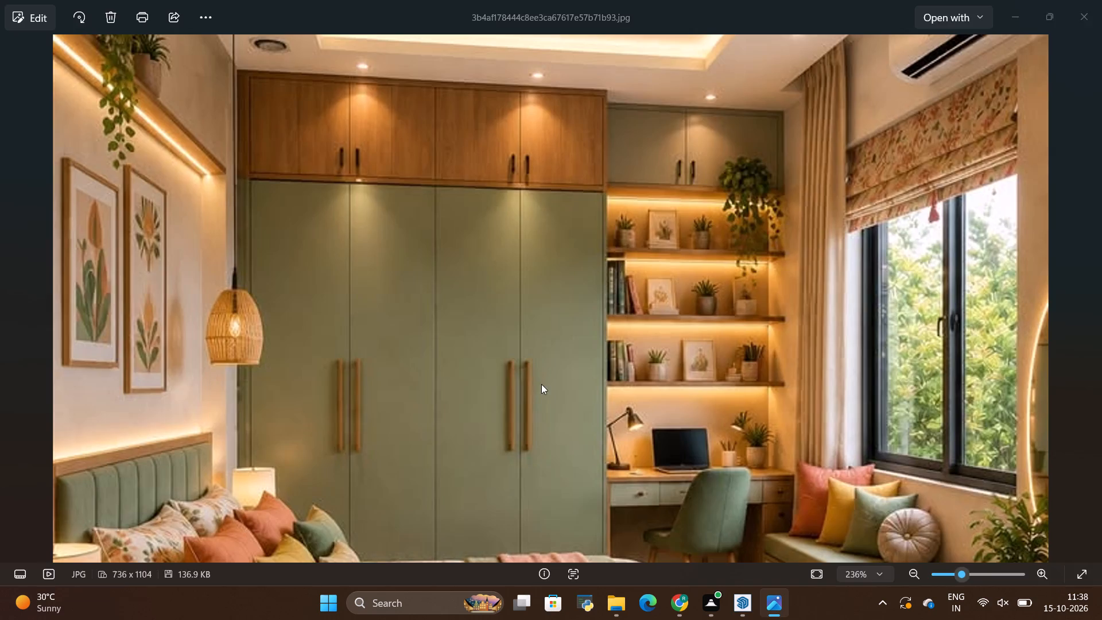
pyautogui.hotkey('alt', 'Tab')
pyautogui.scroll(-3, 546, 356)
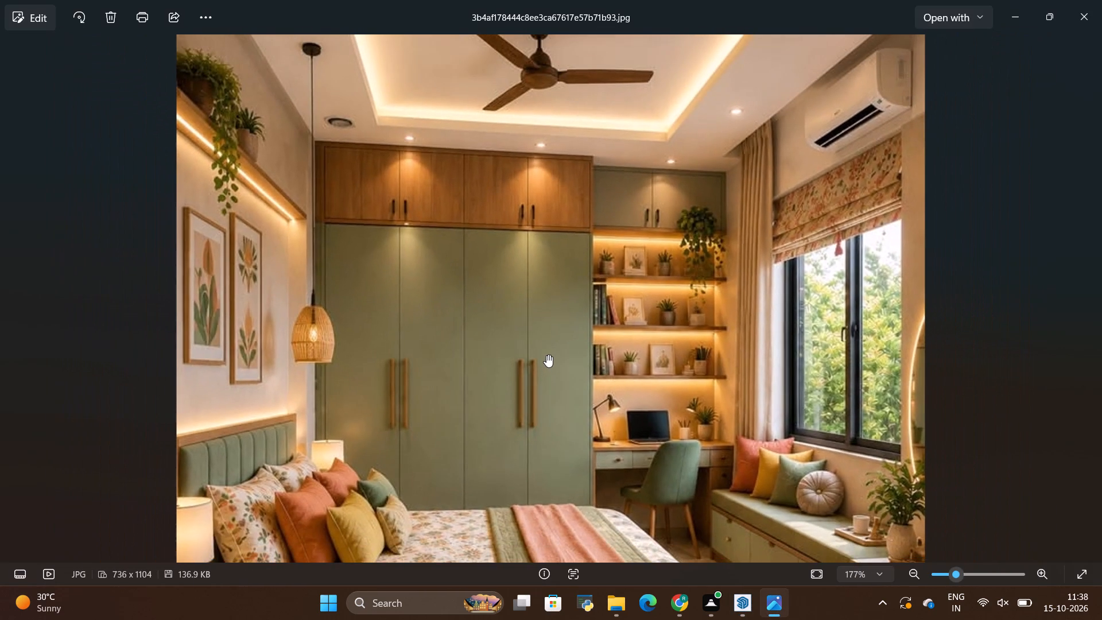
pyautogui.scroll(1, 566, 255)
pyautogui.hotkey('alt', 'Tab')
pyautogui.scroll(-1, 564, 285)
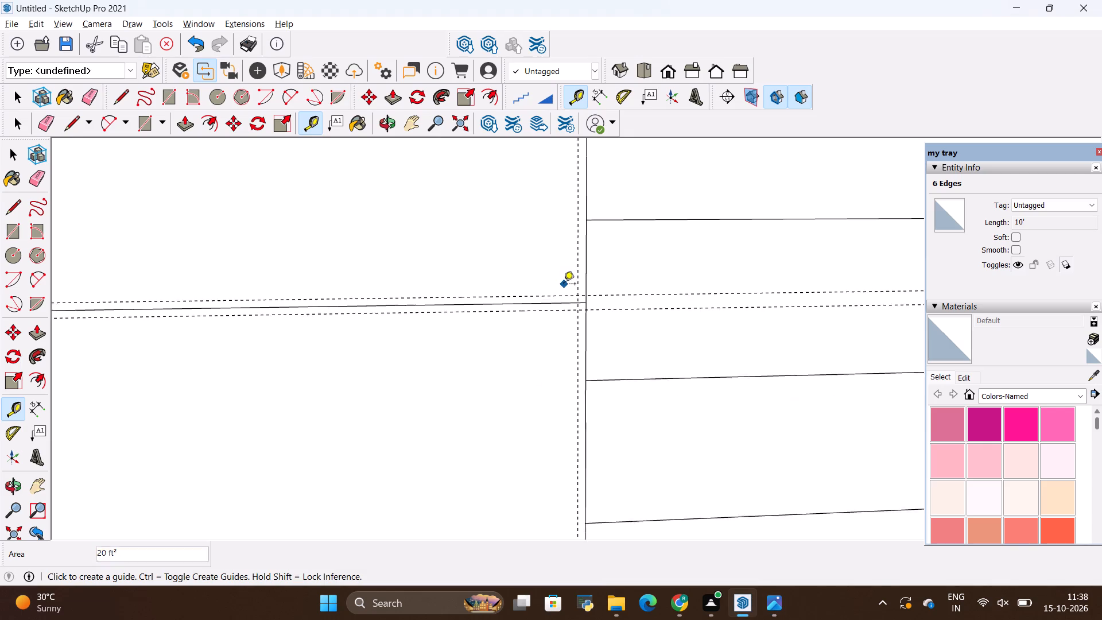
pyautogui.scroll(-9, 564, 285)
pyautogui.hotkey('alt', 'Tab')
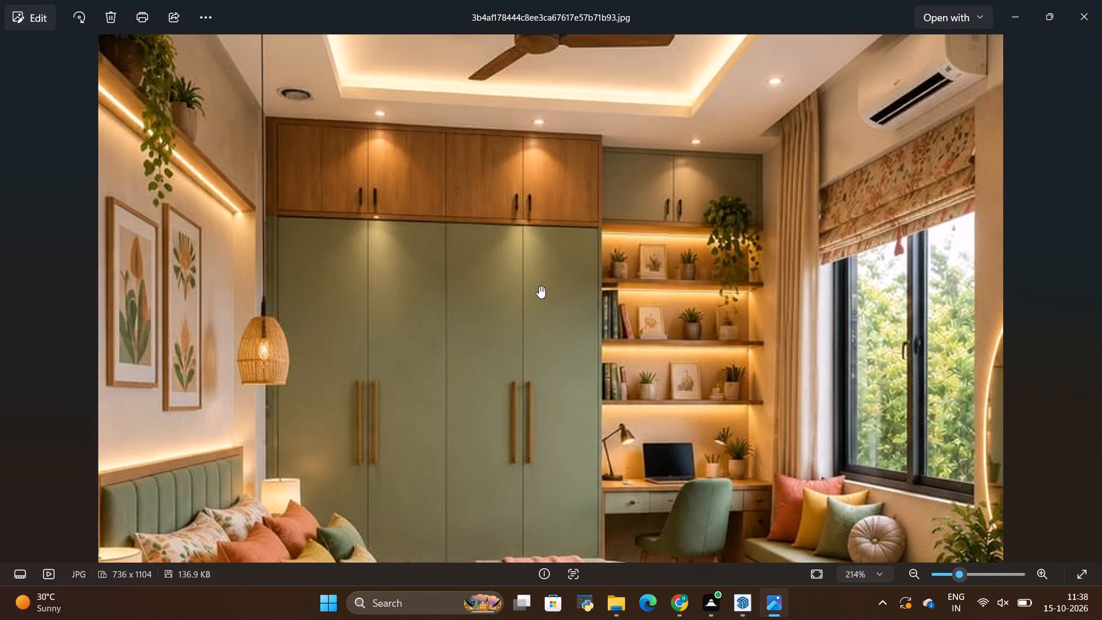
pyautogui.hotkey('alt', 'Tab')
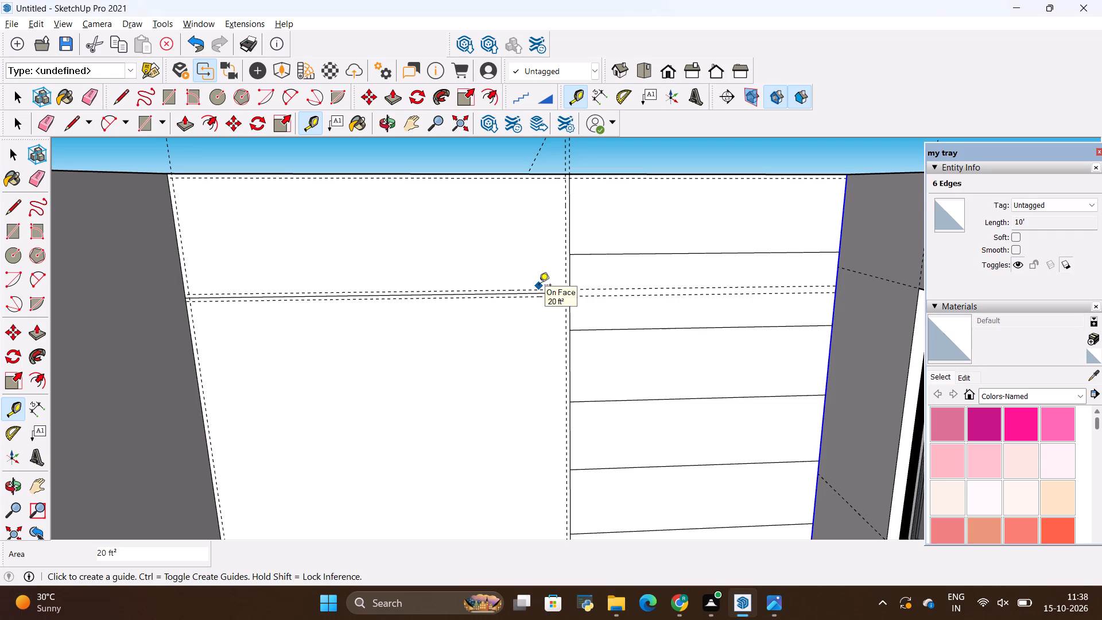
pyautogui.hotkey('alt', 'Tab')
pyautogui.hotkey('alt', 'Tab')
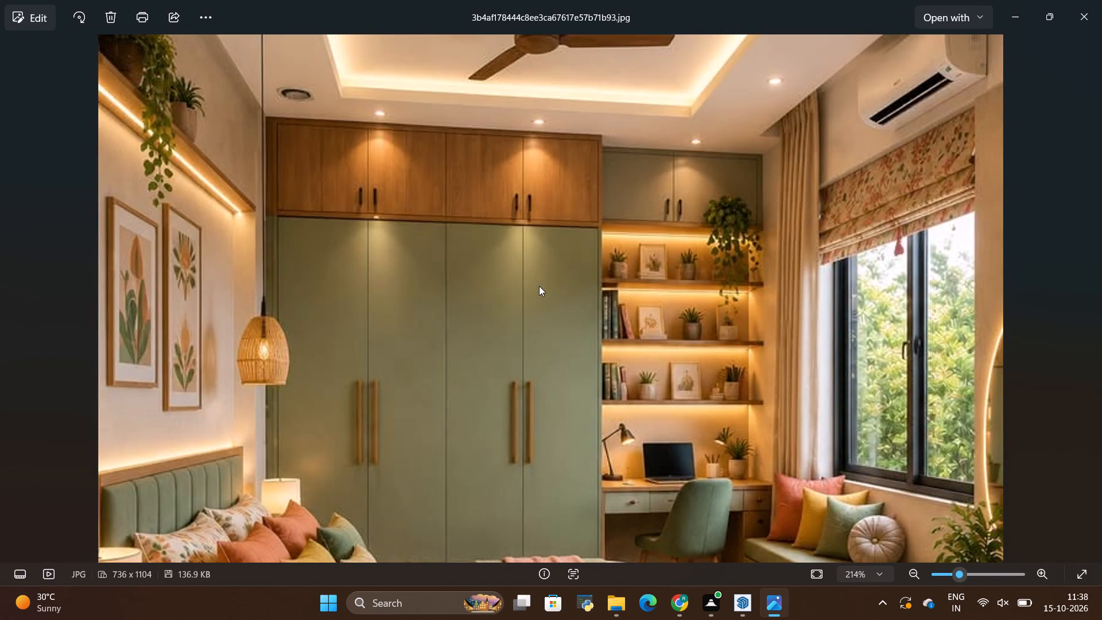
pyautogui.scroll(-2, 539, 286)
pyautogui.hotkey('alt', 'Tab')
pyautogui.hotkey('alt', 'Tab')
pyautogui.scroll(-4, 539, 286)
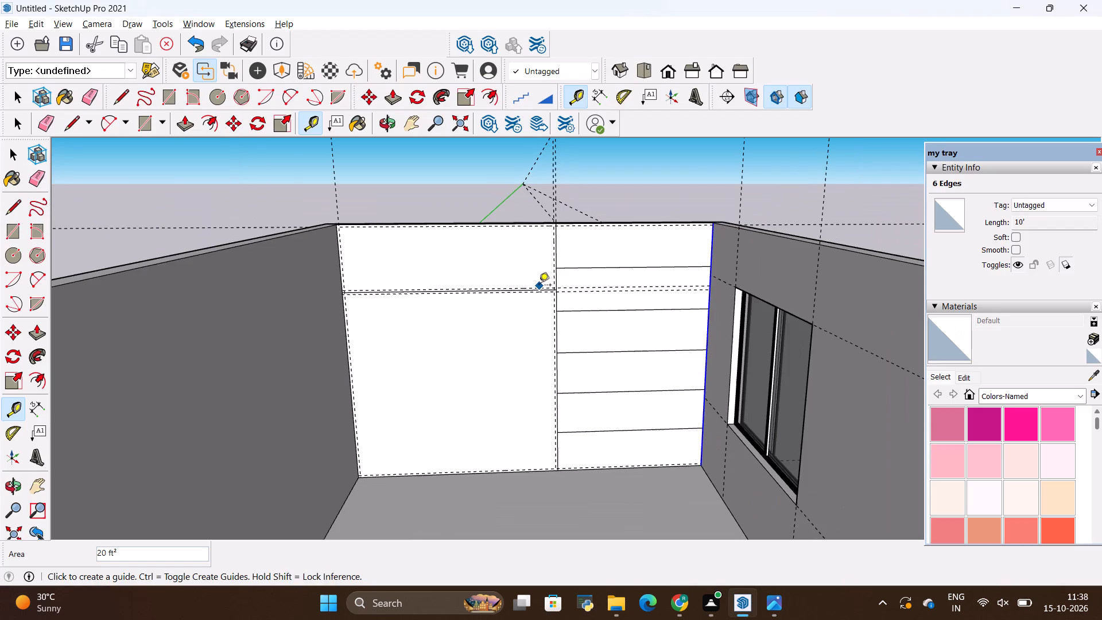
pyautogui.hotkey('alt', 'Tab')
pyautogui.scroll(-2, 539, 286)
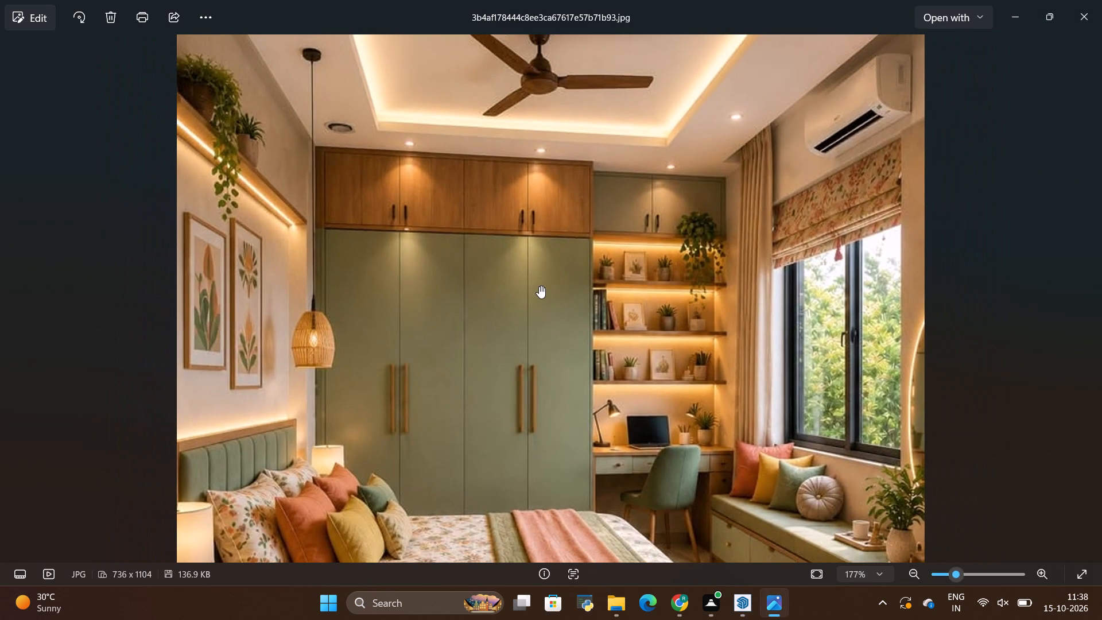
pyautogui.hotkey('alt', 'Tab')
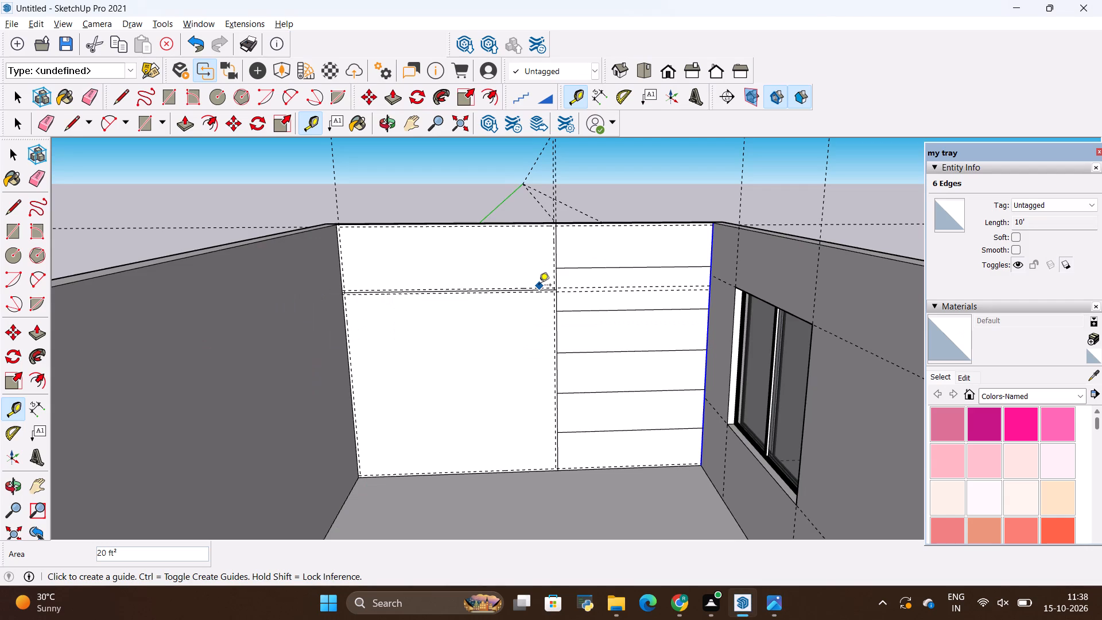
pyautogui.hotkey('alt', 'Tab')
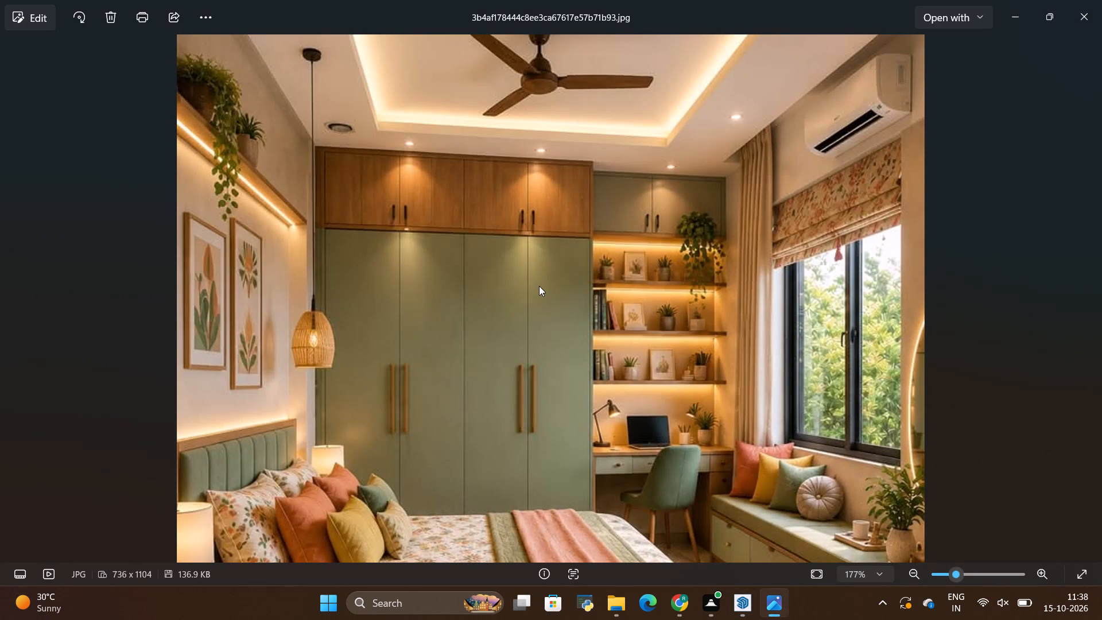
pyautogui.hotkey('alt', 'Tab')
# Draw the overhead cabinet's inner rectangle between the guide intersections on the back wall, about 7' 10" by 2' 4 1/8".
pyautogui.press('r')
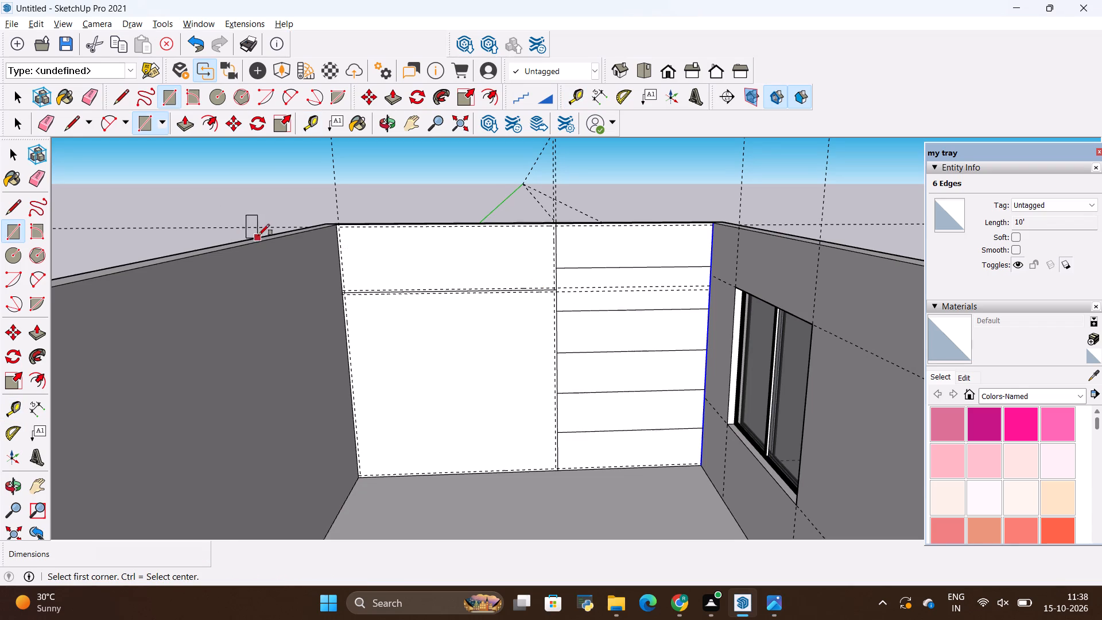
pyautogui.scroll(2, 258, 236)
pyautogui.scroll(3, 333, 257)
pyautogui.scroll(6, 409, 232)
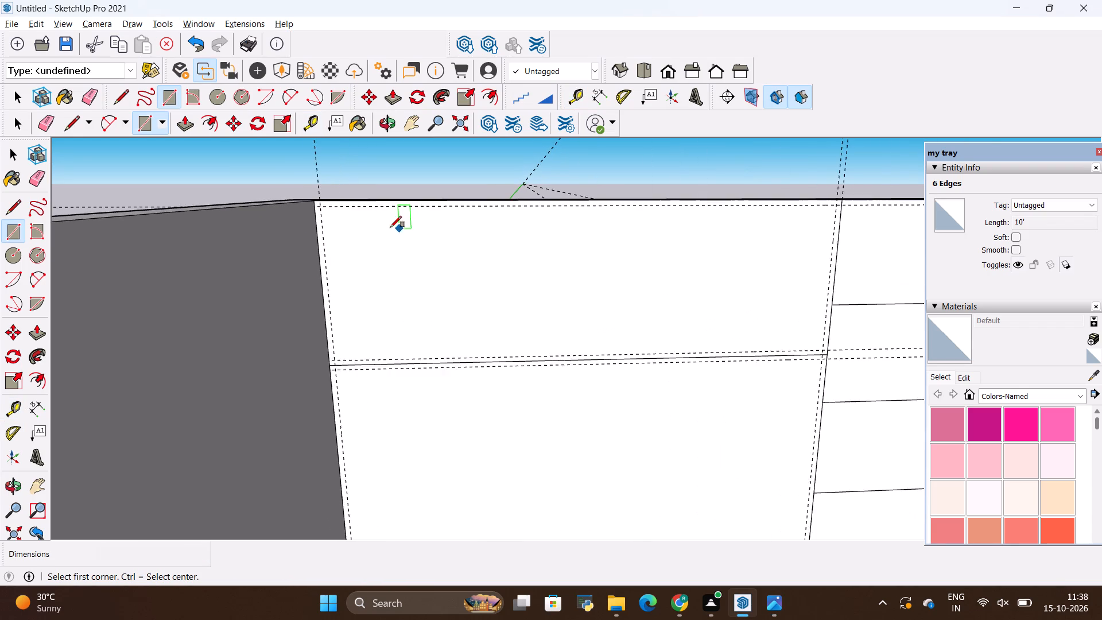
pyautogui.scroll(2, 390, 227)
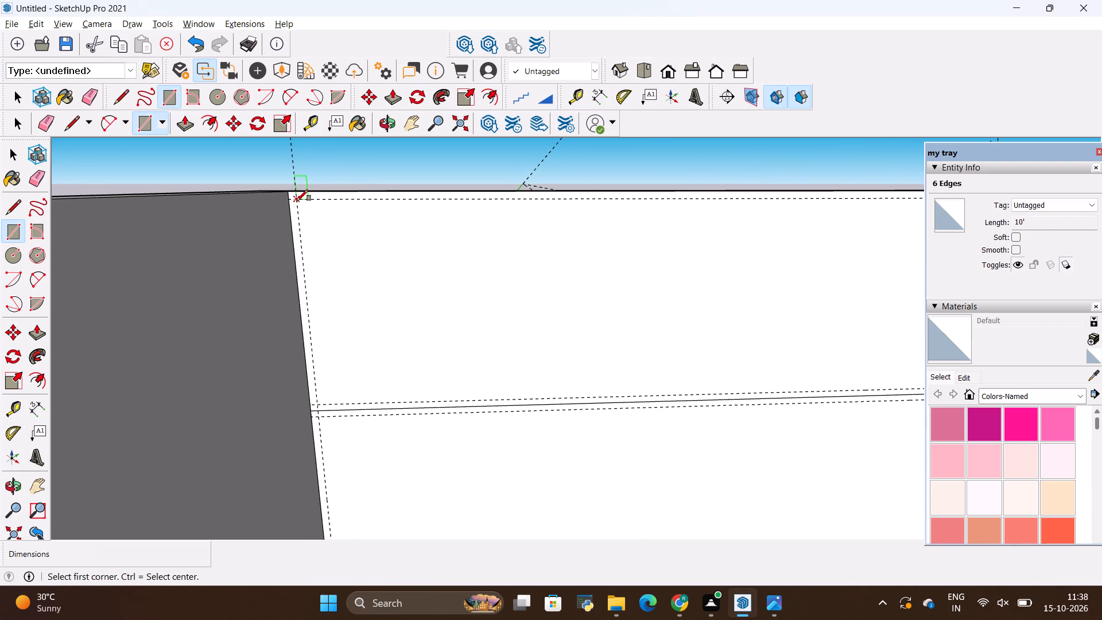
pyautogui.click(297, 201)
pyautogui.scroll(-3, 483, 312)
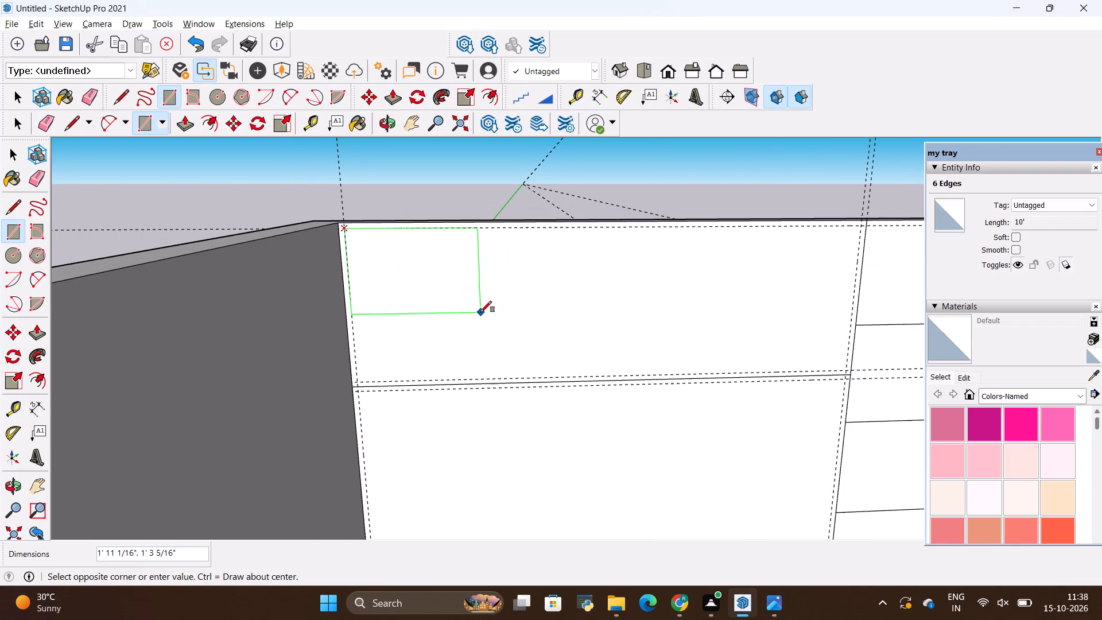
pyautogui.scroll(-1, 480, 312)
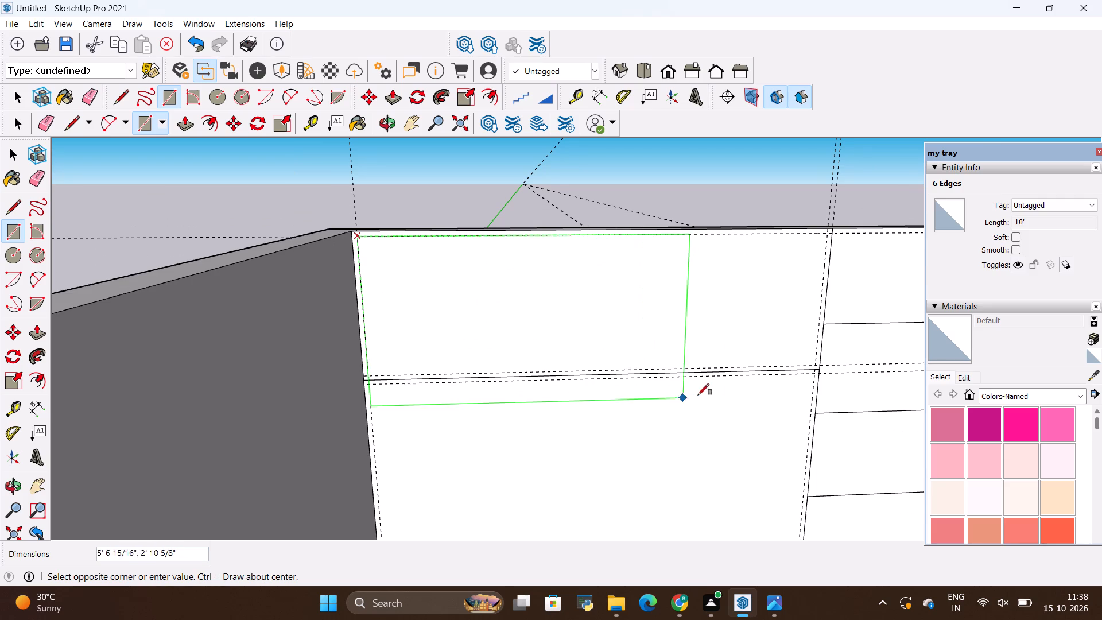
pyautogui.scroll(8, 790, 367)
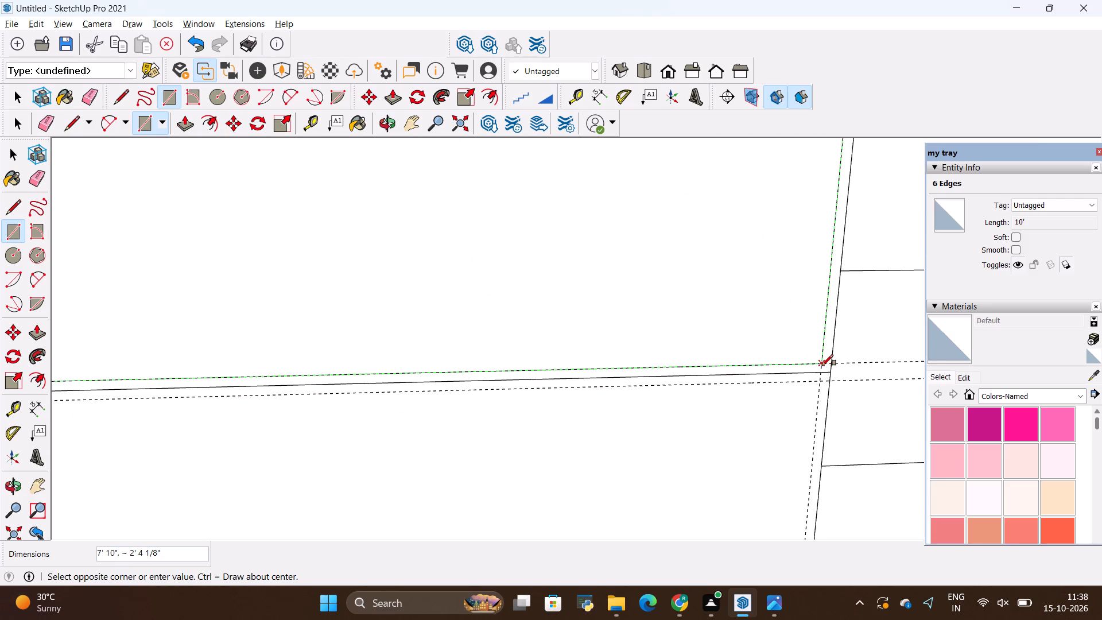
pyautogui.click(825, 366)
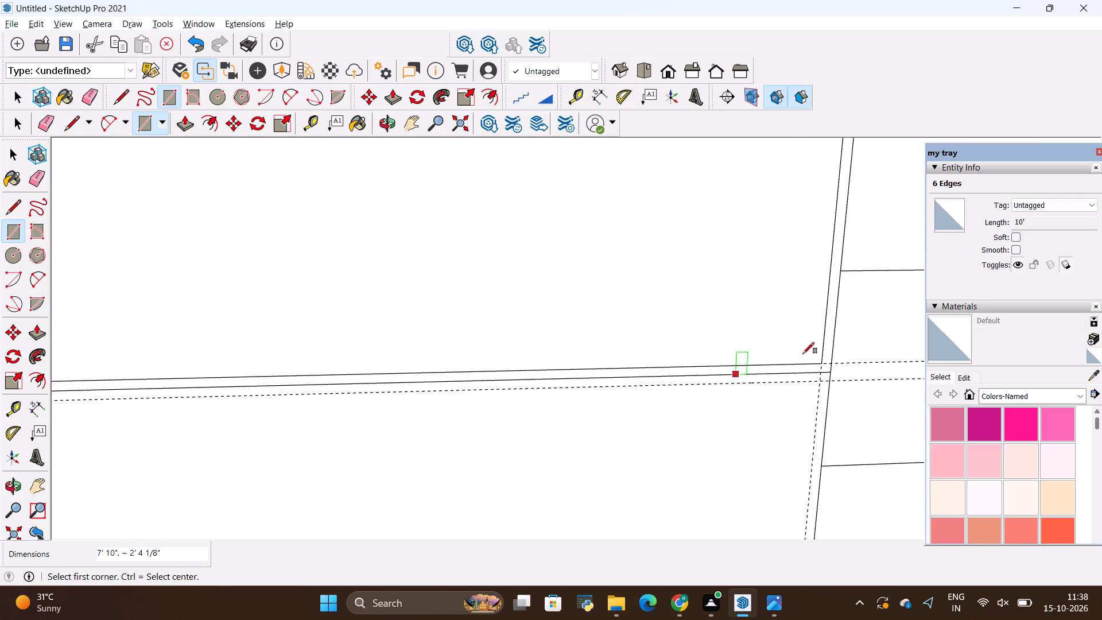
# Draw the wardrobe's inner rectangle between the guides below the overhead cabinet, about 7' 10" by 7' 4 1/8".
pyautogui.scroll(-9, 811, 350)
pyautogui.scroll(6, 449, 430)
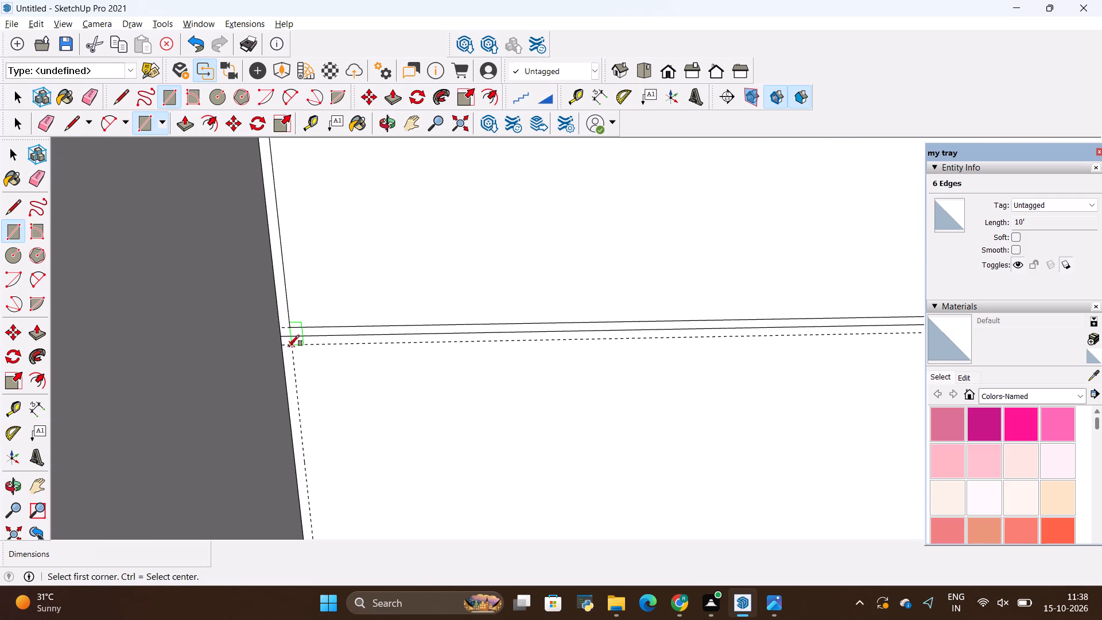
pyautogui.click(293, 346)
pyautogui.scroll(-6, 366, 367)
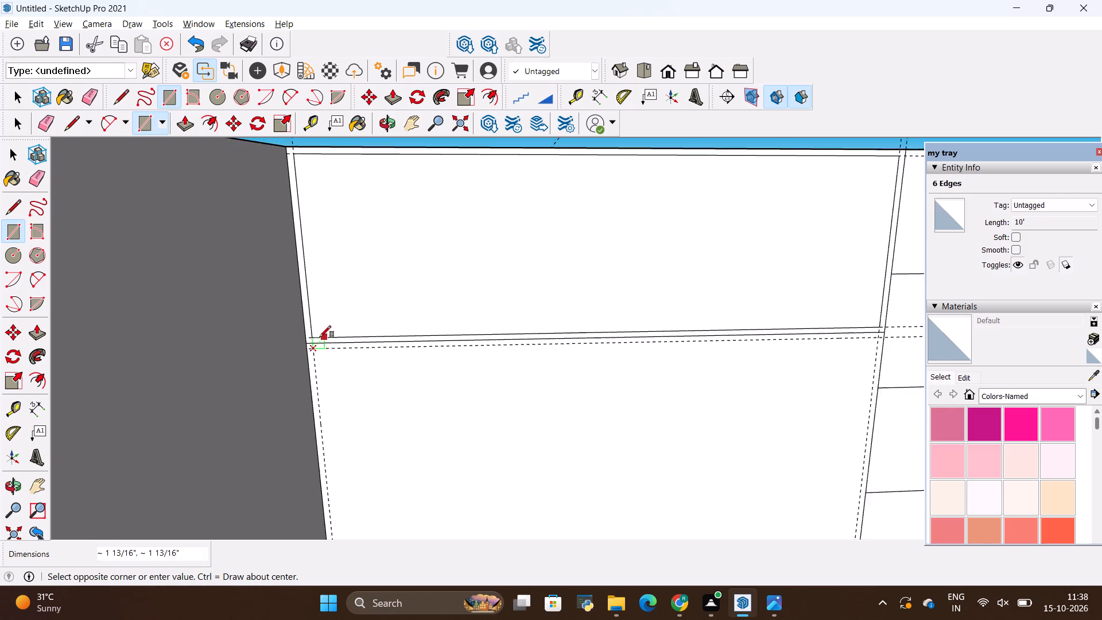
pyautogui.scroll(-12, 320, 337)
pyautogui.scroll(10, 509, 494)
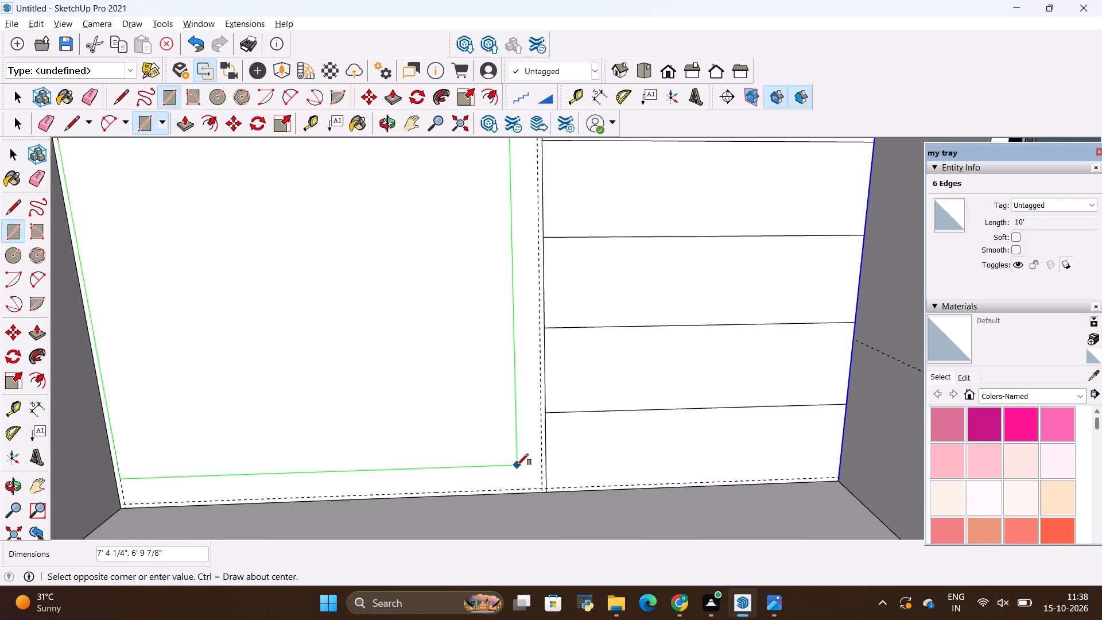
pyautogui.scroll(5, 517, 465)
pyautogui.click(556, 506)
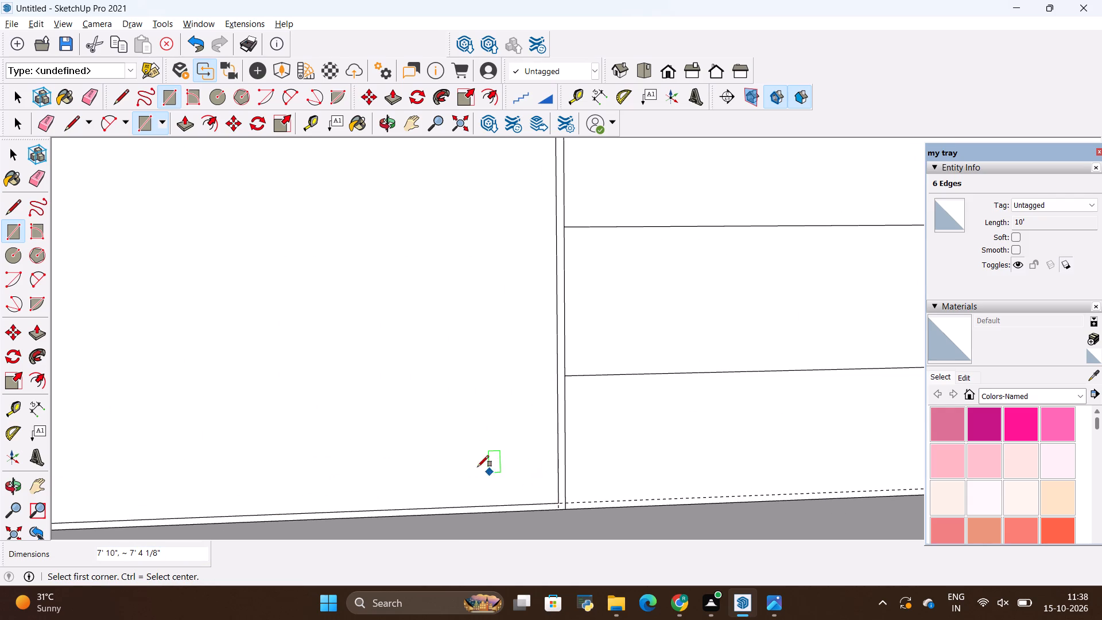
# Check the reference image and erase the two horizontal cabinet guides where they cross the shelf section.
pyautogui.scroll(-9, 513, 464)
pyautogui.hotkey('alt', 'Tab')
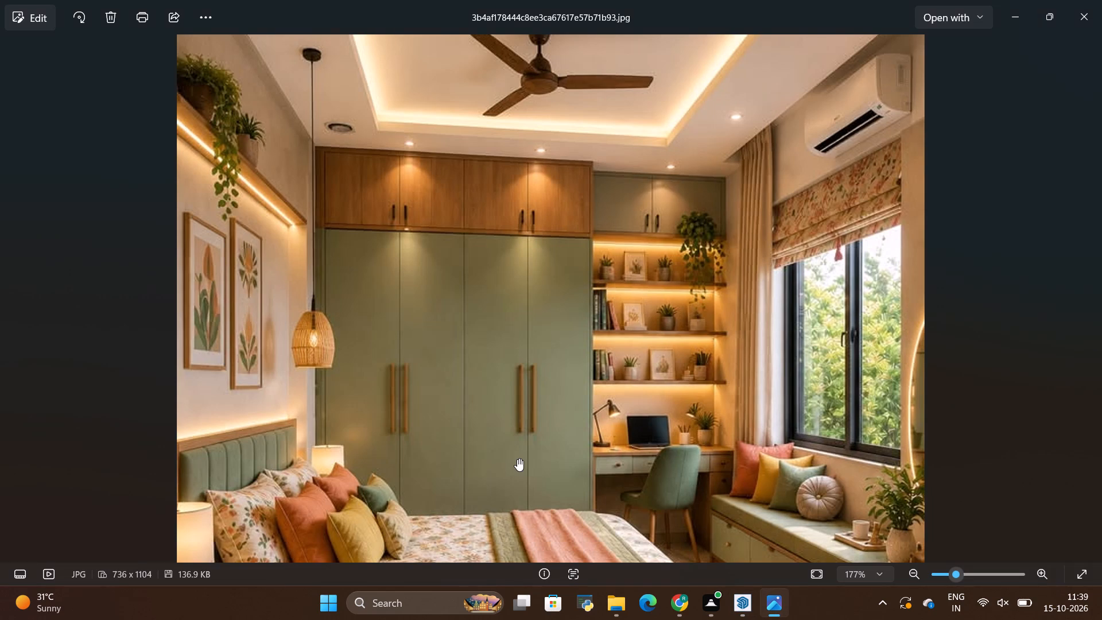
pyautogui.hotkey('alt', 'Tab')
pyautogui.scroll(-4, 499, 448)
pyautogui.scroll(2, 583, 292)
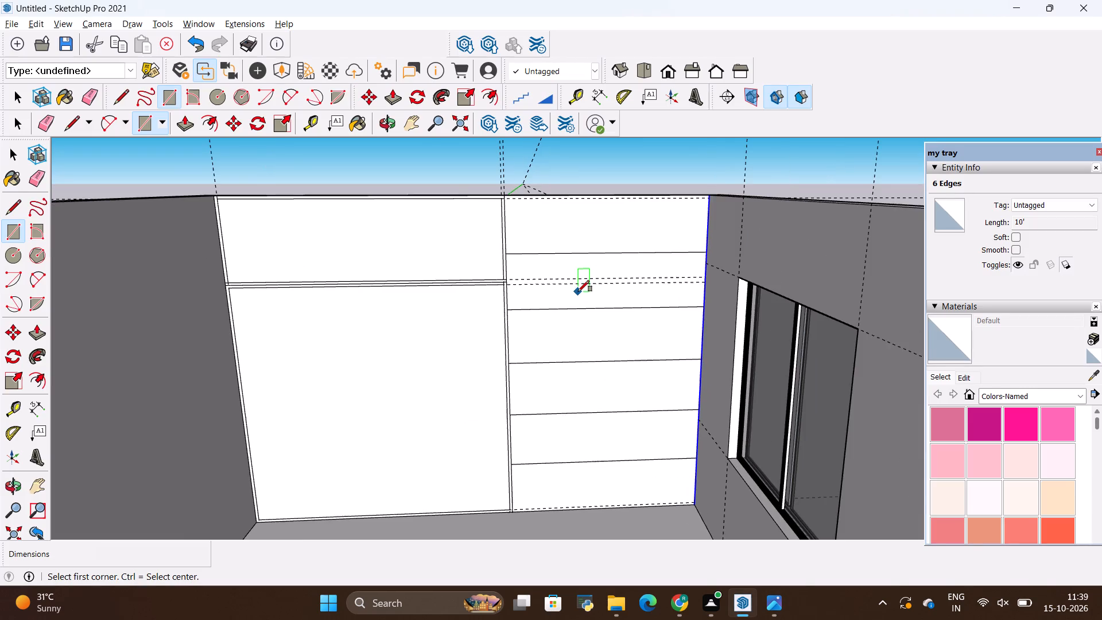
pyautogui.hotkey('alt', 'Tab')
pyautogui.hotkey('alt', 'Tab')
pyautogui.scroll(2, 554, 272)
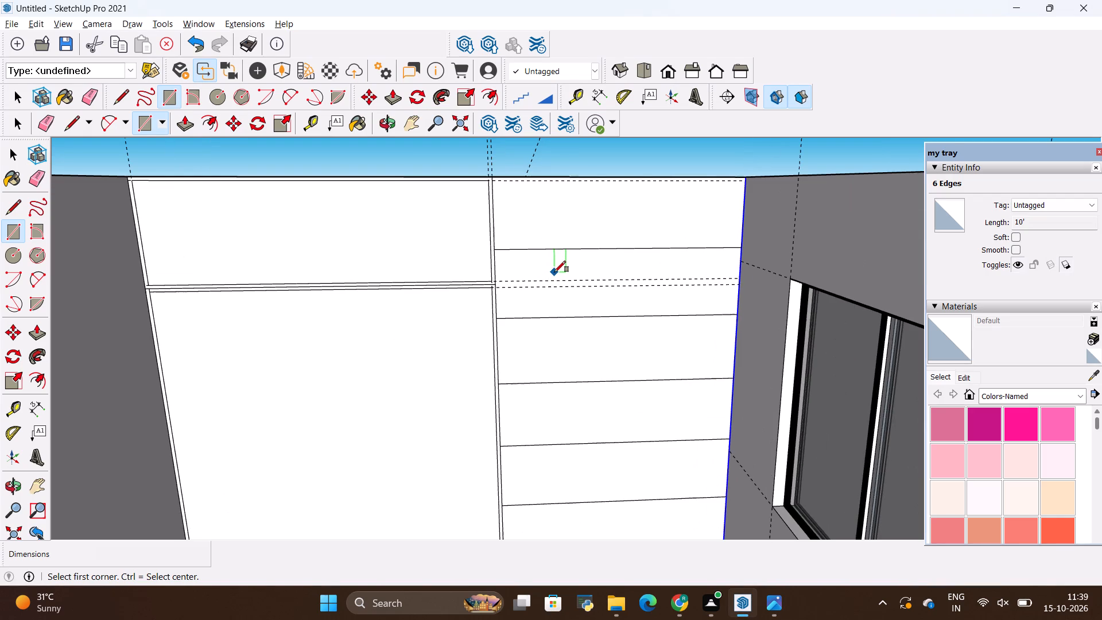
pyautogui.press('e')
pyautogui.moveTo(554, 274); pyautogui.dragTo(557, 286)
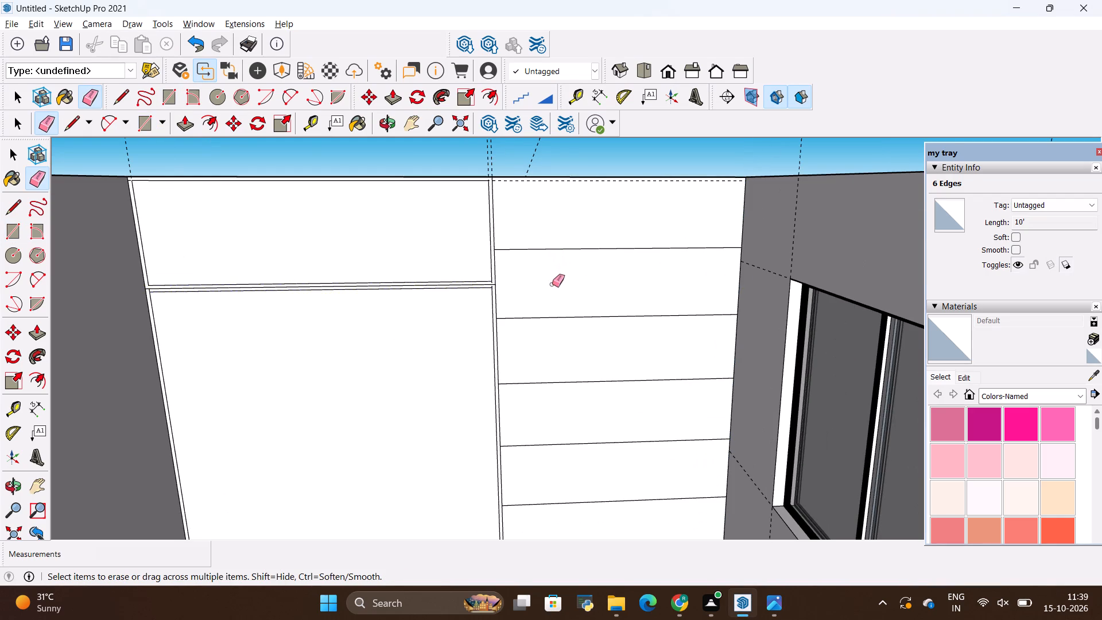
# Compare the wardrobe and overhead cabinet frames with the bedroom reference image, examining the door divisions.
pyautogui.scroll(-3, 552, 284)
pyautogui.hotkey('alt', 'Tab')
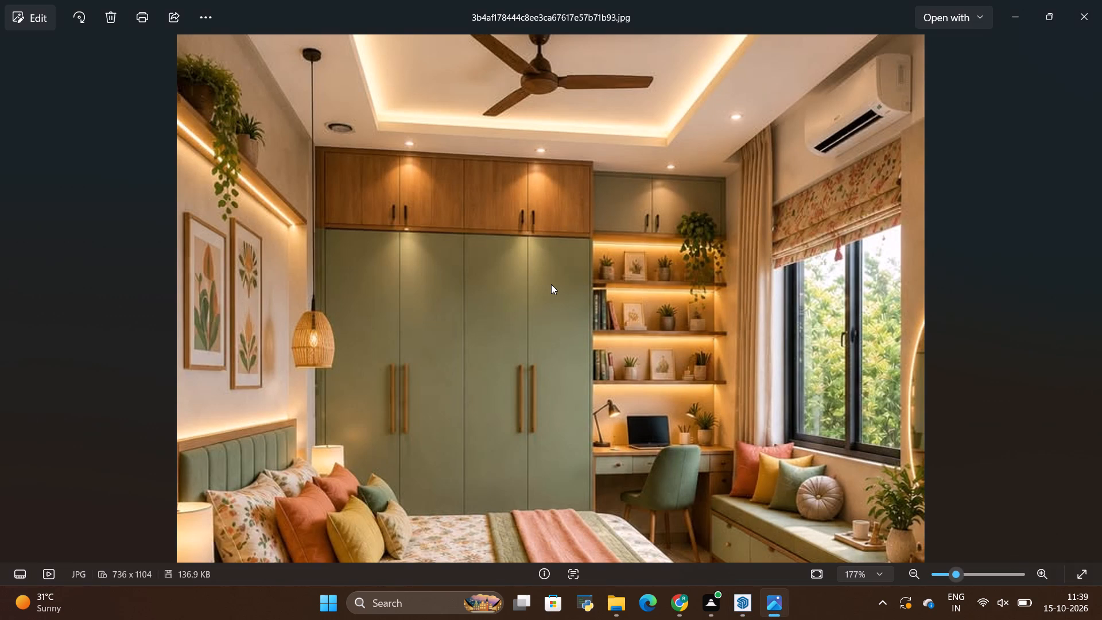
pyautogui.hotkey('alt', 'Tab')
pyautogui.hotkey('alt', 'Tab')
pyautogui.hotkey('alt', 'Tab')
pyautogui.hotkey('alt', 'Tab')
pyautogui.hotkey('alt', 'Tab')
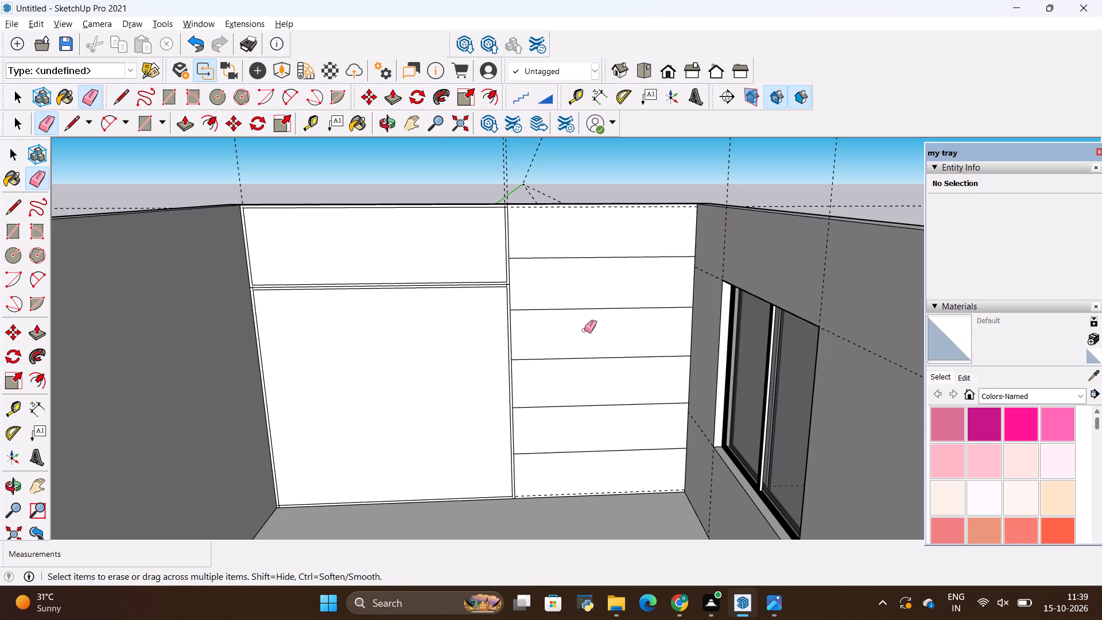
pyautogui.hotkey('alt', 'Tab')
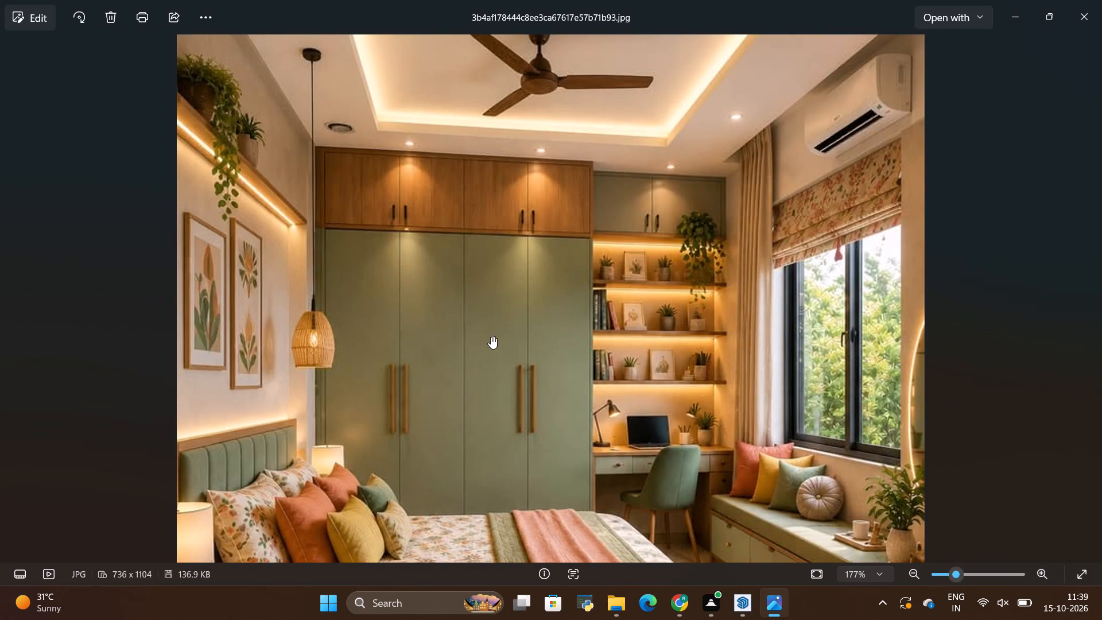
pyautogui.hotkey('alt', 'Tab')
# Erase the original dividing line between the overhead cabinet and wardrobe inner rectangles, leaving a single frame strip.
pyautogui.scroll(2, 311, 338)
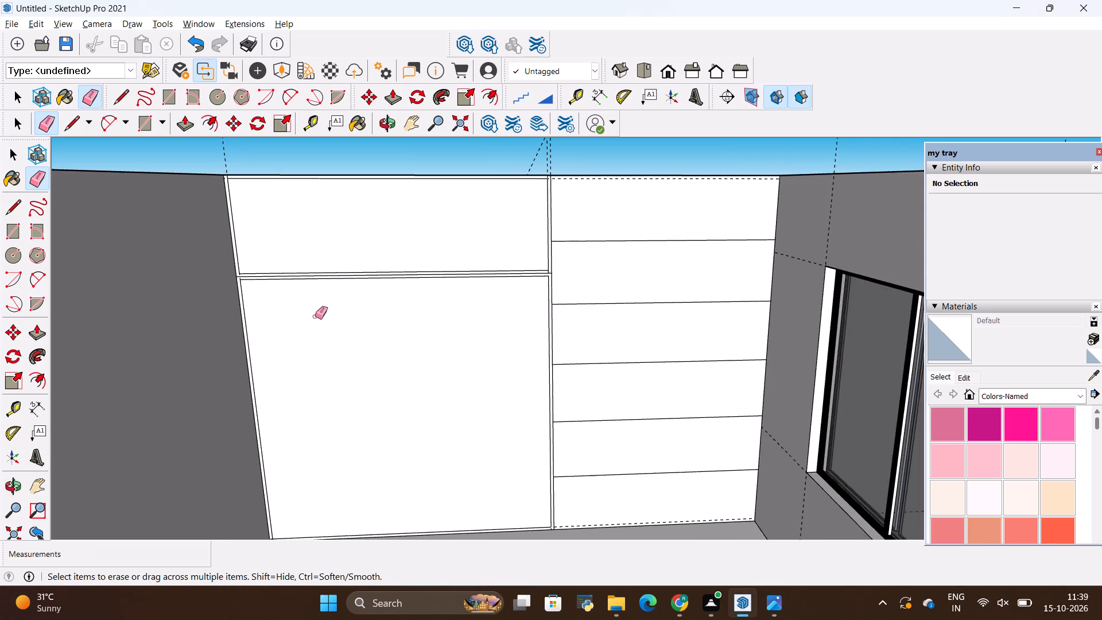
pyautogui.scroll(3, 315, 315)
pyautogui.scroll(9, 409, 261)
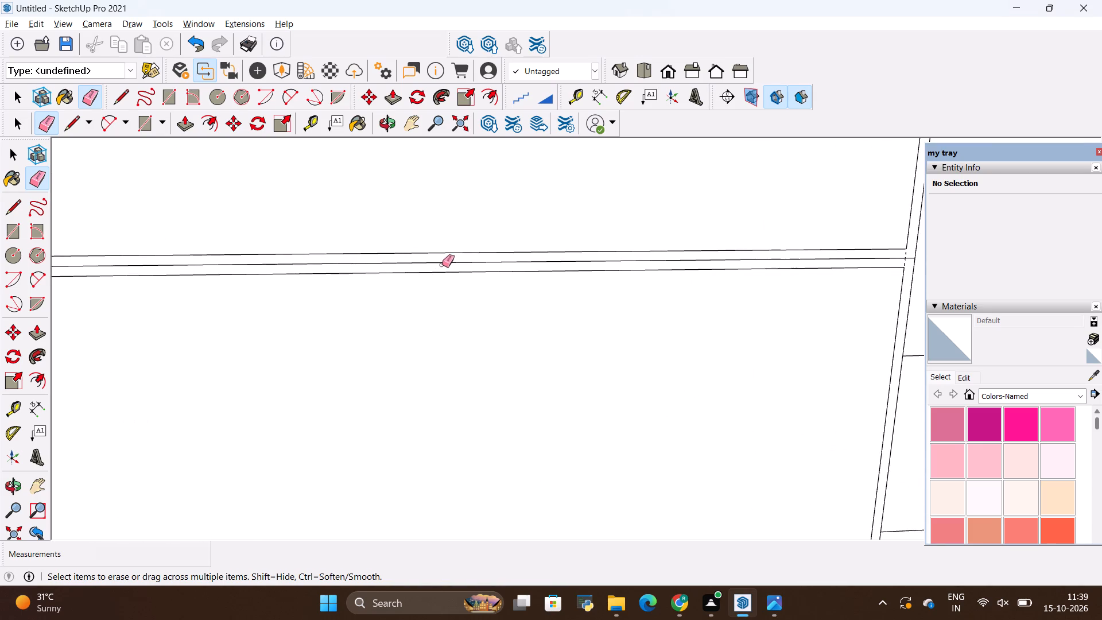
pyautogui.press('e')
pyautogui.click(445, 257)
pyautogui.scroll(-10, 412, 253)
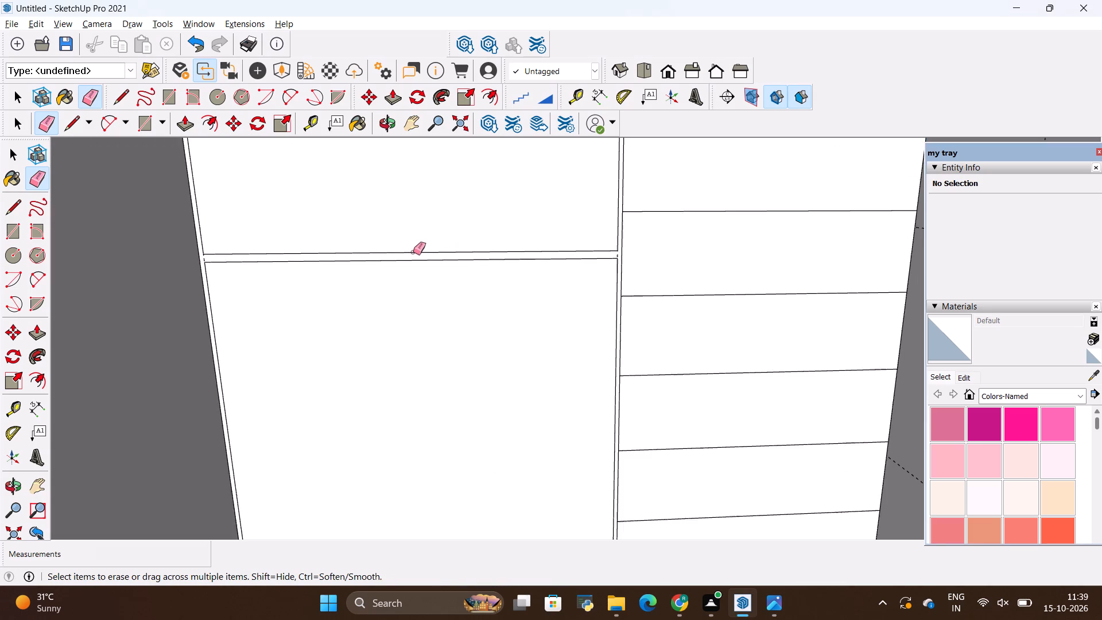
pyautogui.scroll(-2, 413, 252)
# Divide the top edge of the wardrobe's inner rectangle into 4 equal segments, matching the doors in the reference image.
pyautogui.press('space')
pyautogui.click(411, 260)
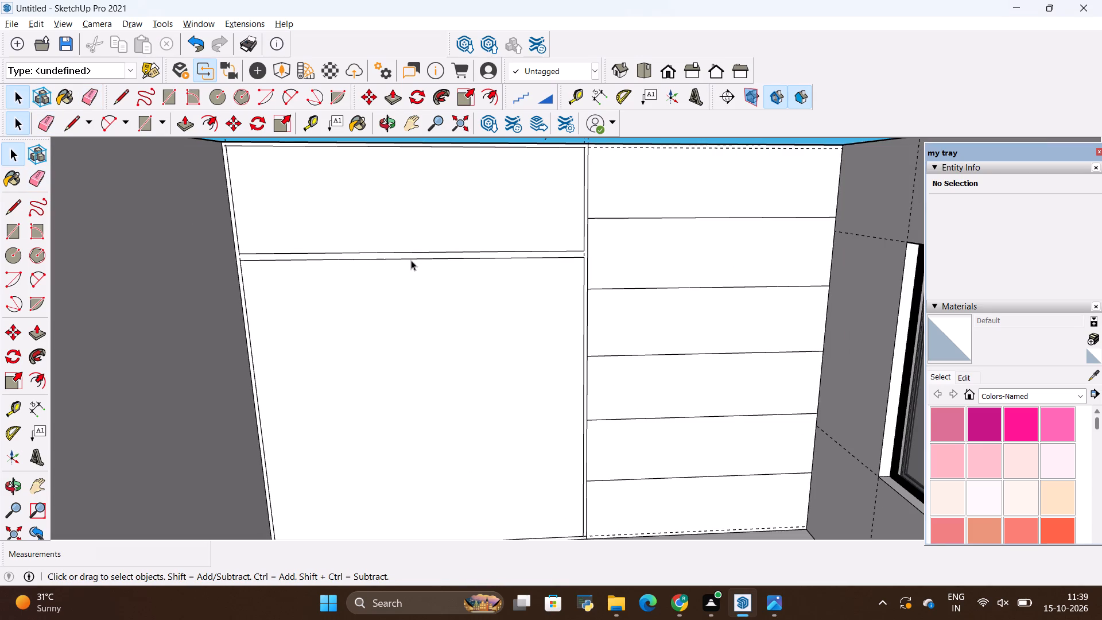
pyautogui.rightClick(411, 260)
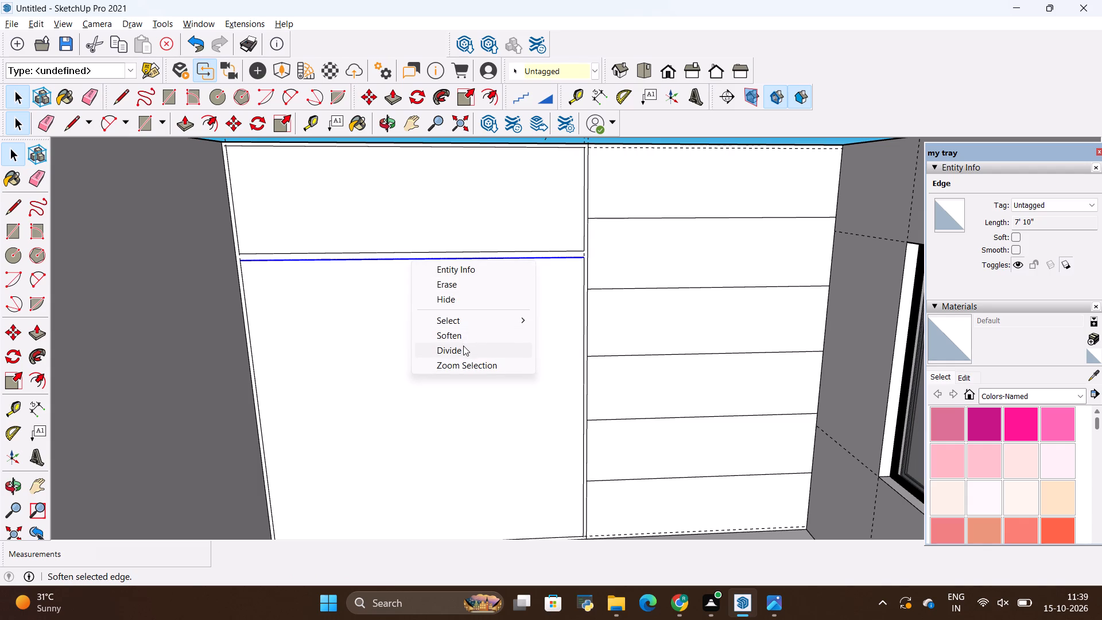
pyautogui.click(463, 346)
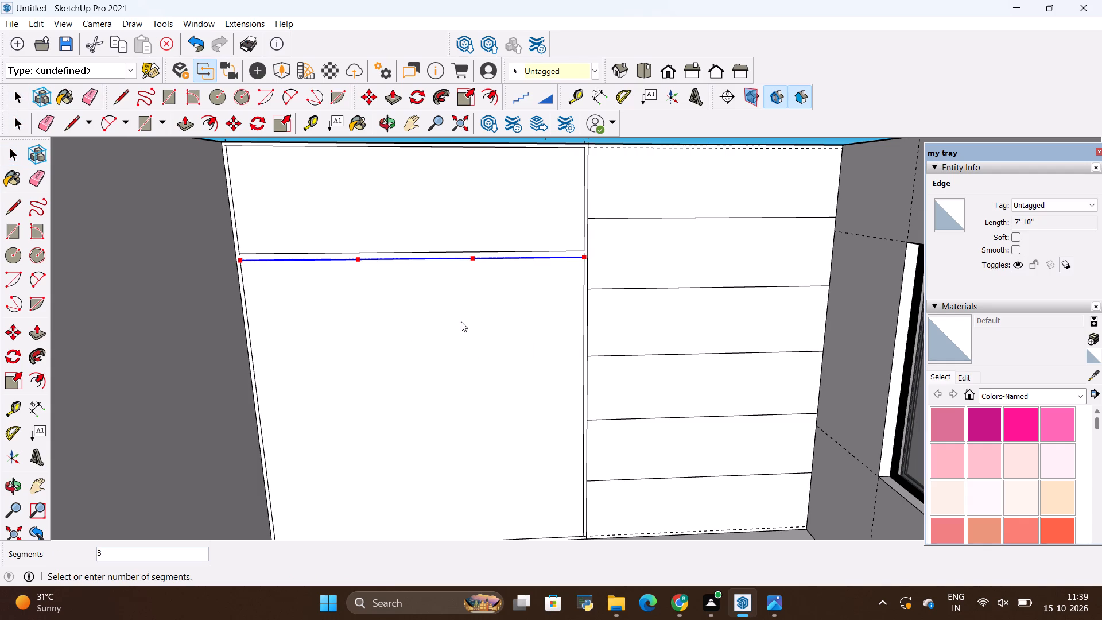
pyautogui.hotkey('alt', 'Tab')
pyautogui.hotkey('alt', 'Tab')
pyautogui.click(490, 315)
# Draw two vertical door lines, about 7' 4 1/8" long, from the top edge's midpoint and right-hand division point to the wardrobe's inner bottom edge.
pyautogui.press('l')
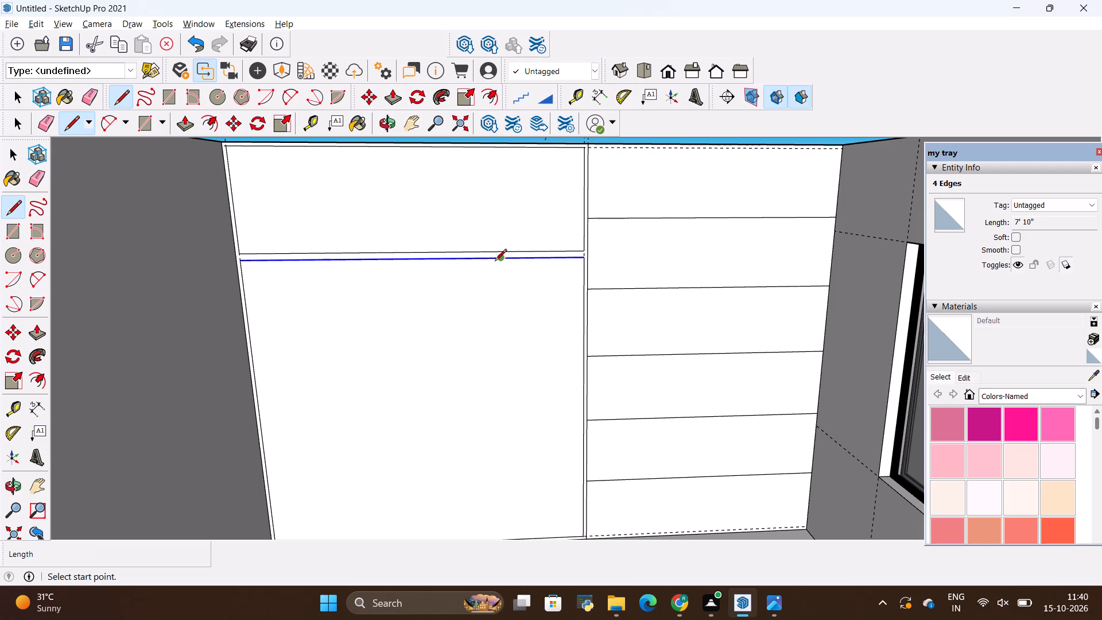
pyautogui.click(495, 261)
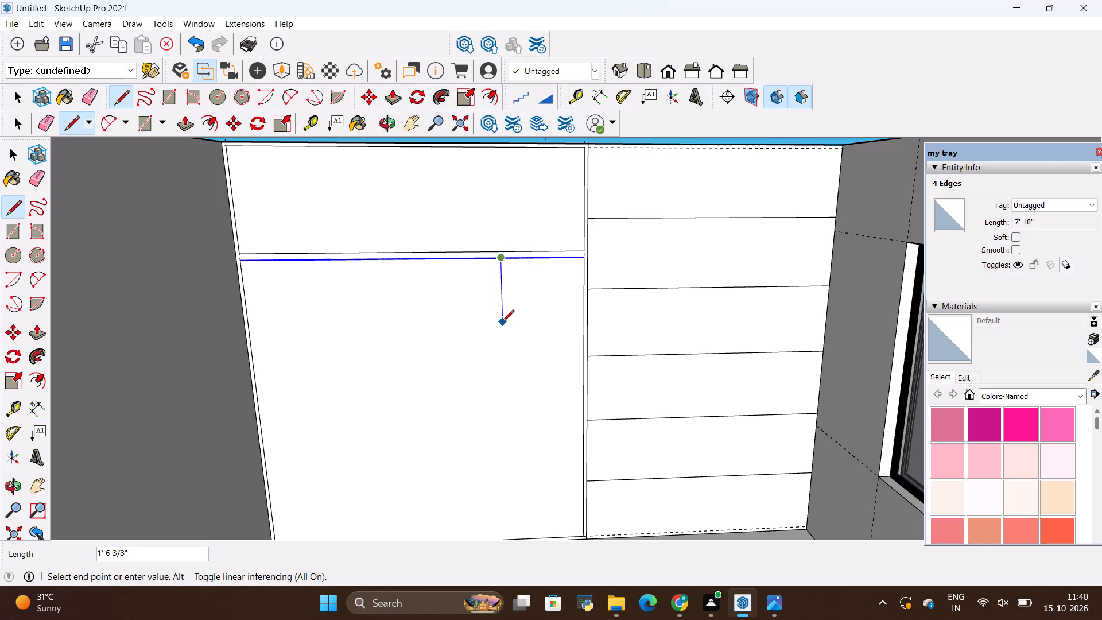
pyautogui.scroll(-7, 502, 303)
pyautogui.scroll(3, 503, 428)
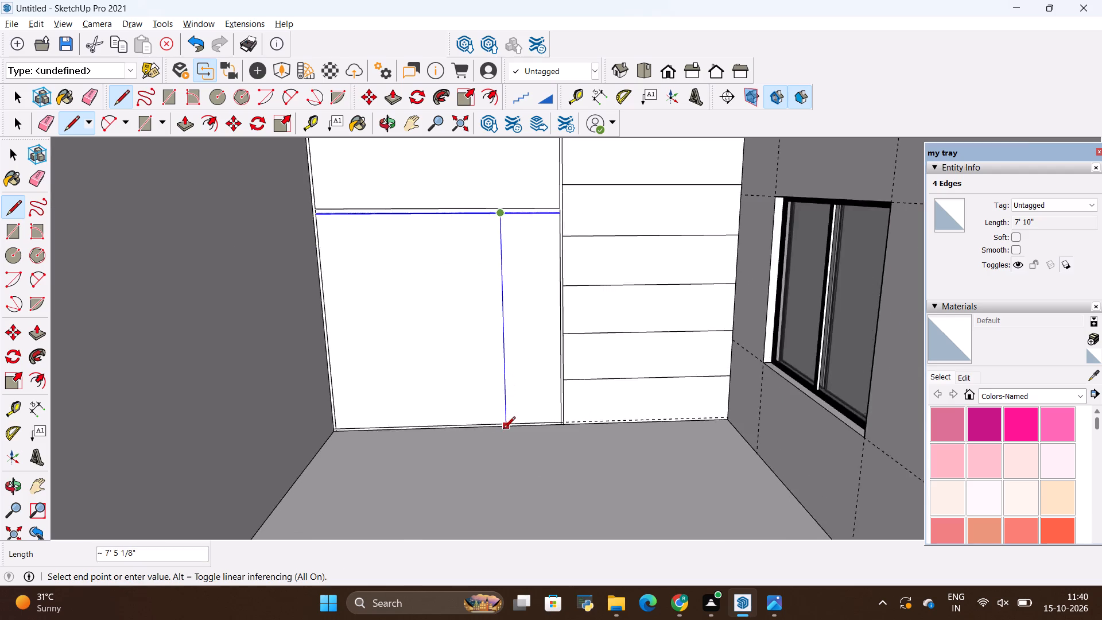
pyautogui.scroll(12, 503, 429)
pyautogui.click(509, 417)
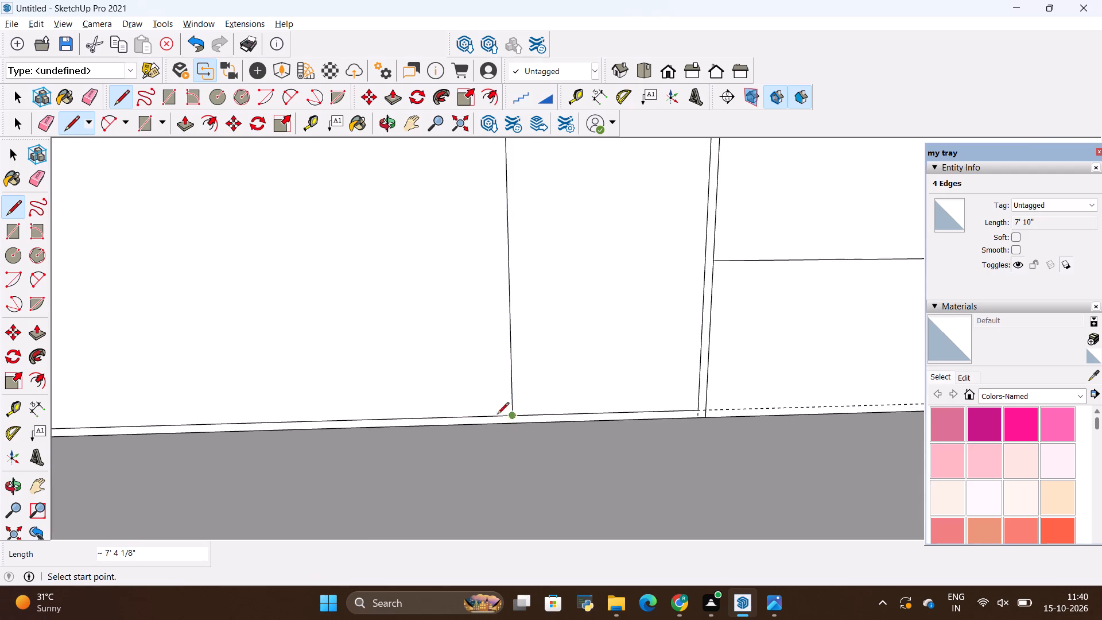
pyautogui.scroll(-14, 529, 416)
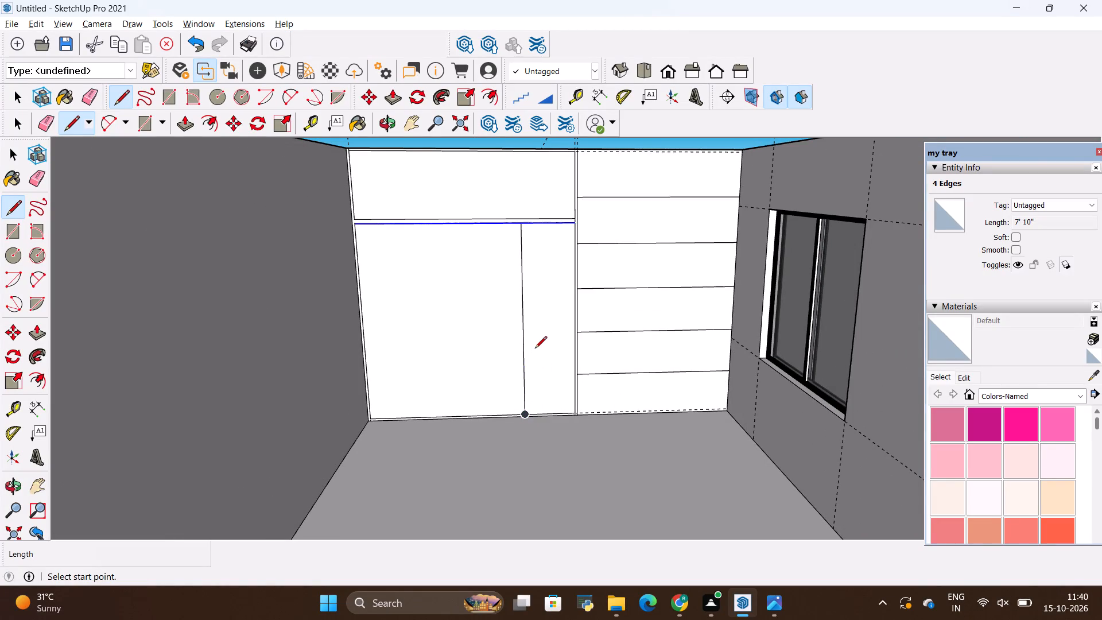
pyautogui.scroll(1, 506, 258)
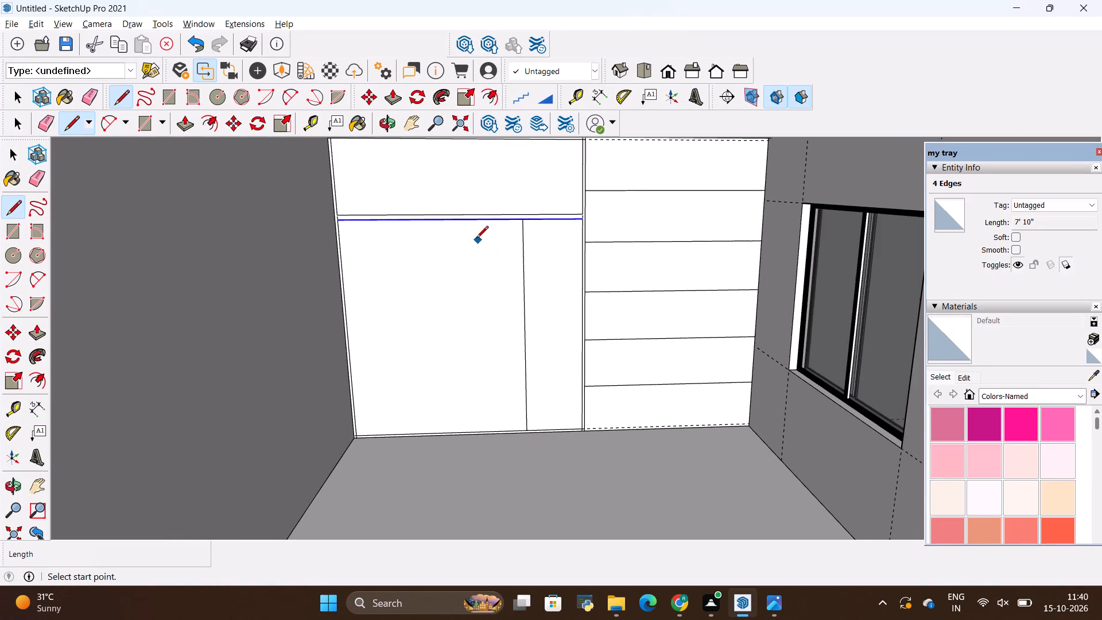
pyautogui.scroll(1, 474, 228)
pyautogui.click(463, 220)
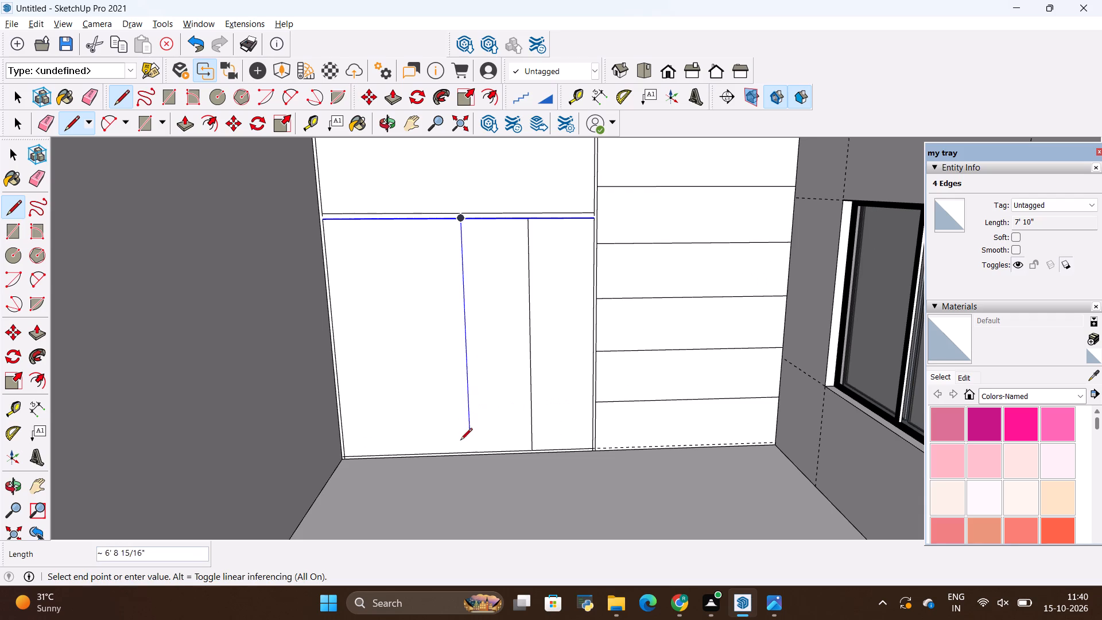
pyautogui.click(469, 454)
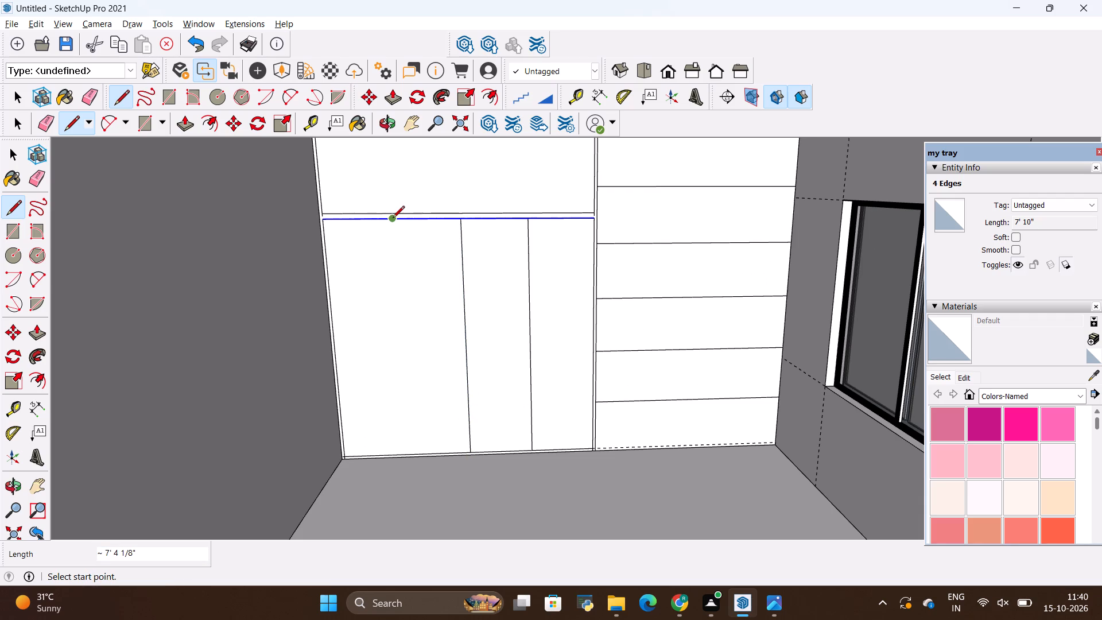
# Draw the remaining vertical door line from the top edge's left-hand division point to the wardrobe's inner bottom edge.
pyautogui.click(386, 219)
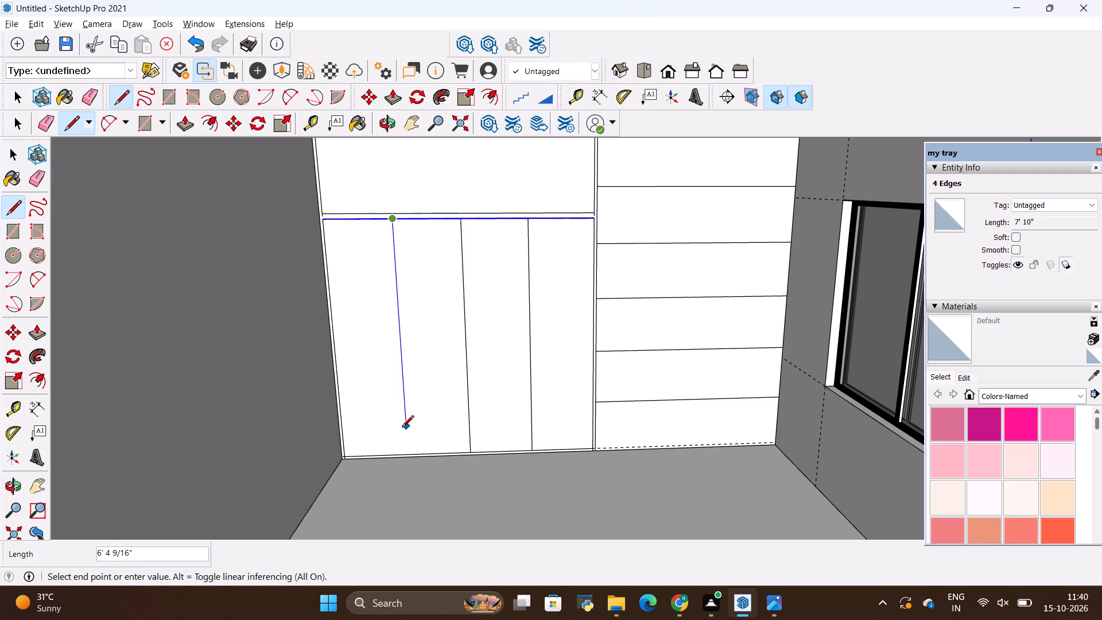
pyautogui.click(403, 453)
pyautogui.press('space')
pyautogui.click(382, 383)
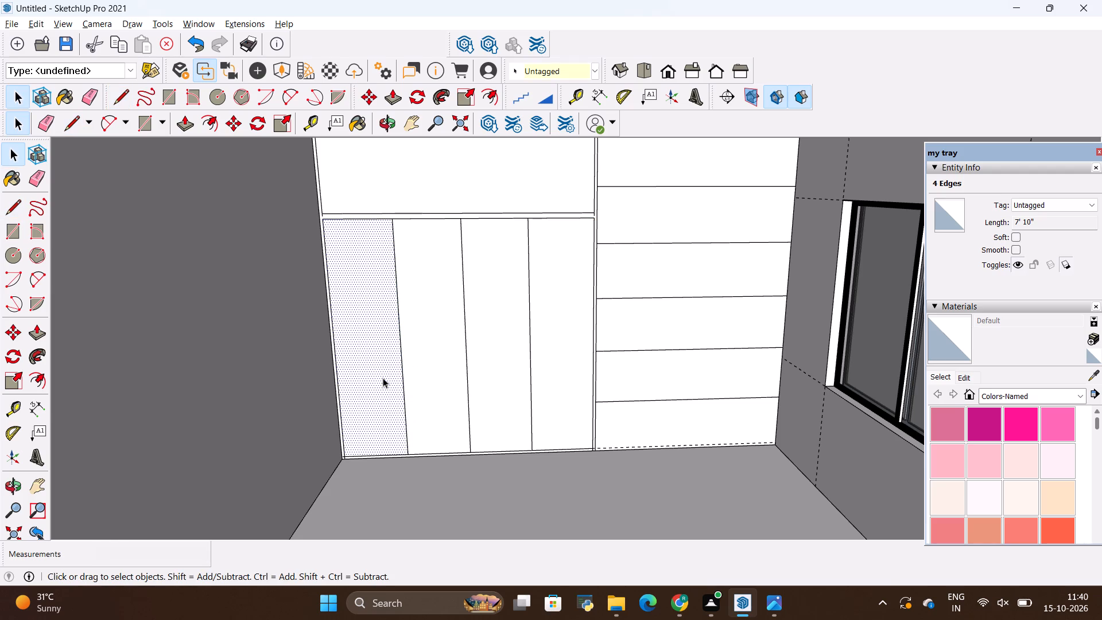
# Draw three vertical lines, about 2' 4 1/8" long, across the overhead cabinet's inner rectangle, aligned with the wardrobe door lines below.
pyautogui.hotkey('alt', 'Tab')
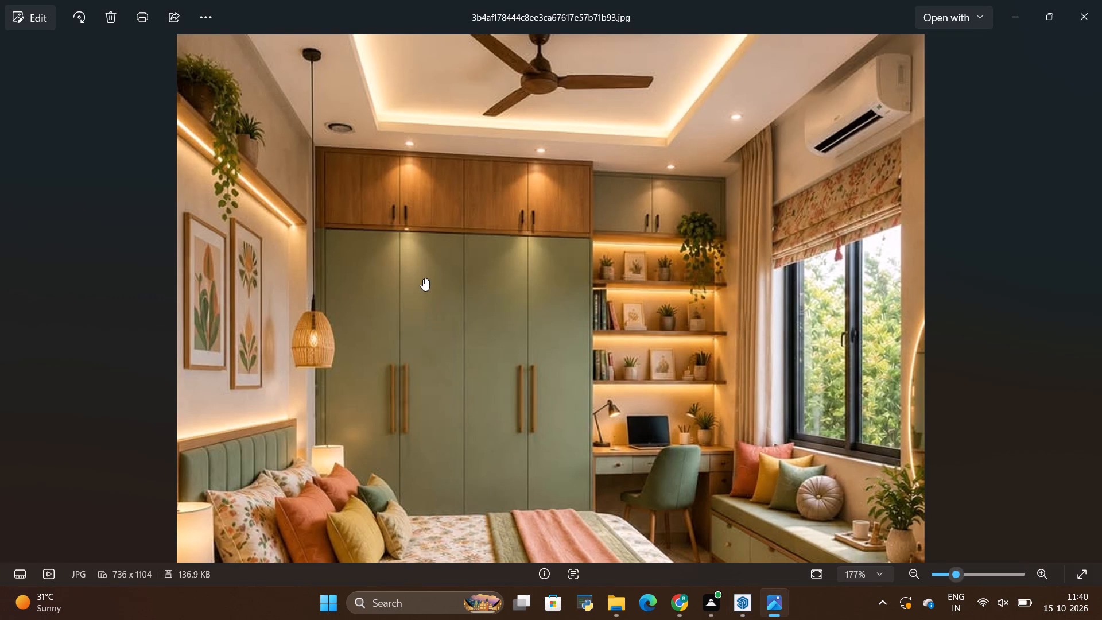
pyautogui.hotkey('alt', 'Tab')
pyautogui.scroll(-4, 484, 439)
pyautogui.scroll(6, 420, 218)
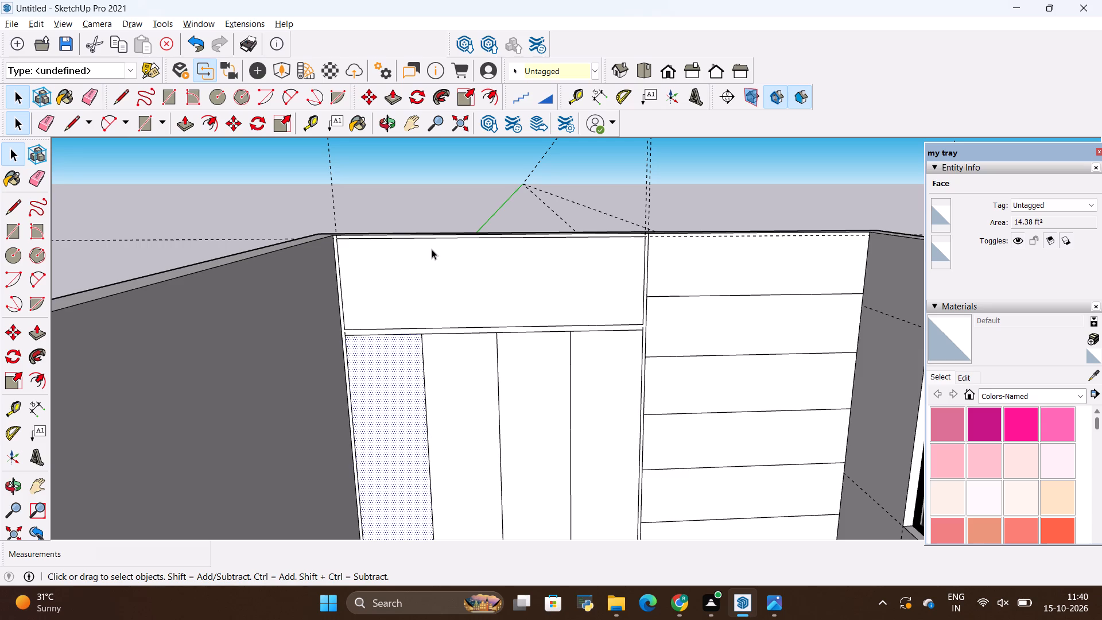
pyautogui.scroll(5, 564, 275)
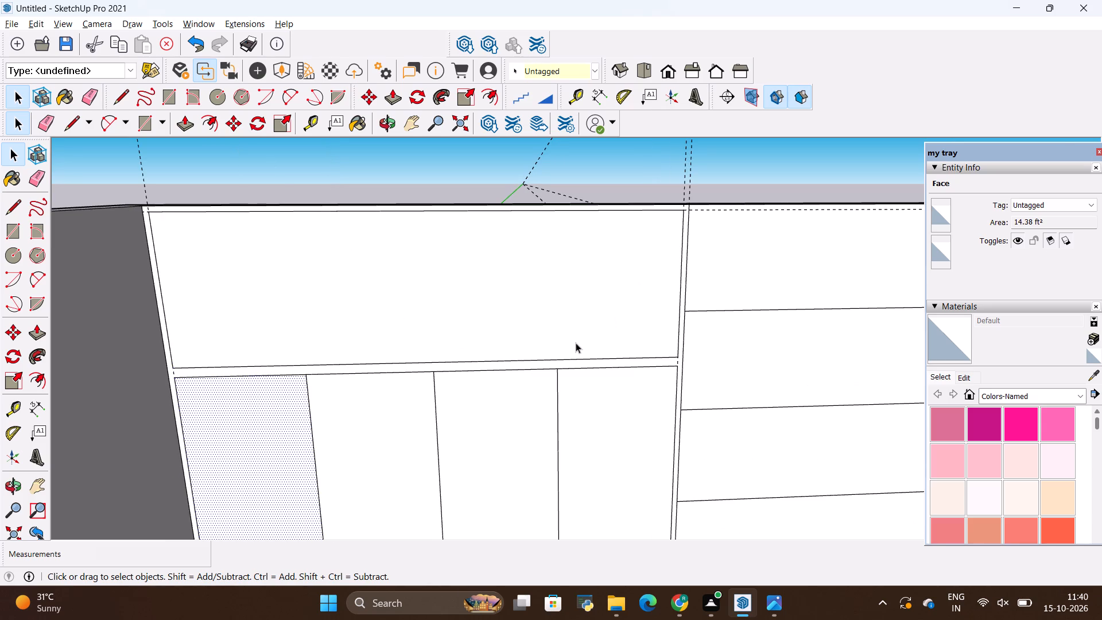
pyautogui.press('l')
pyautogui.click(556, 357)
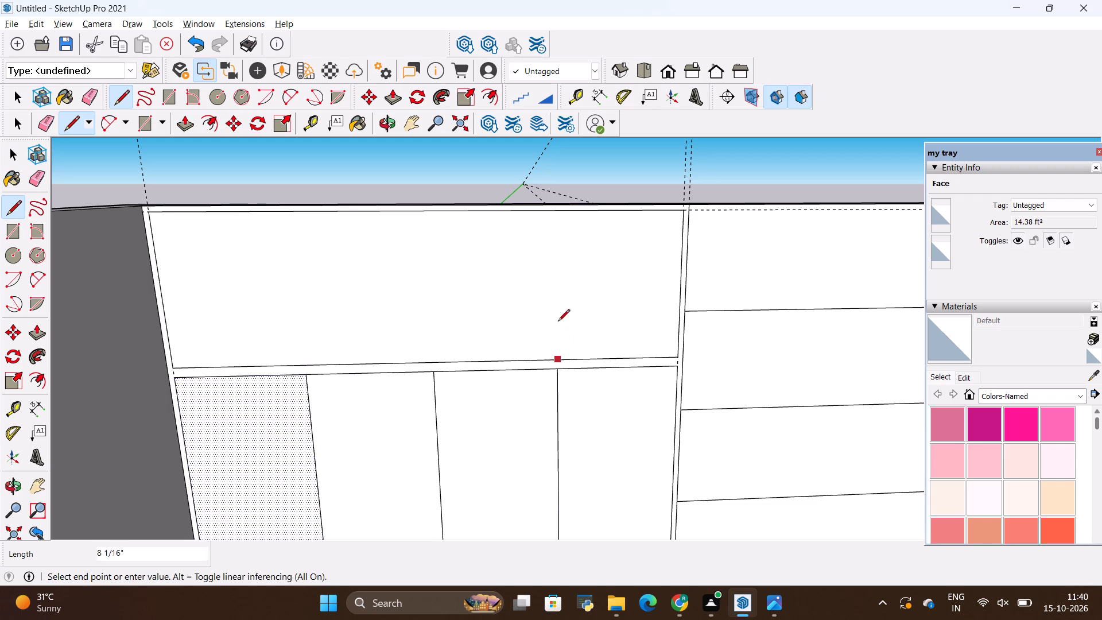
pyautogui.click(550, 214)
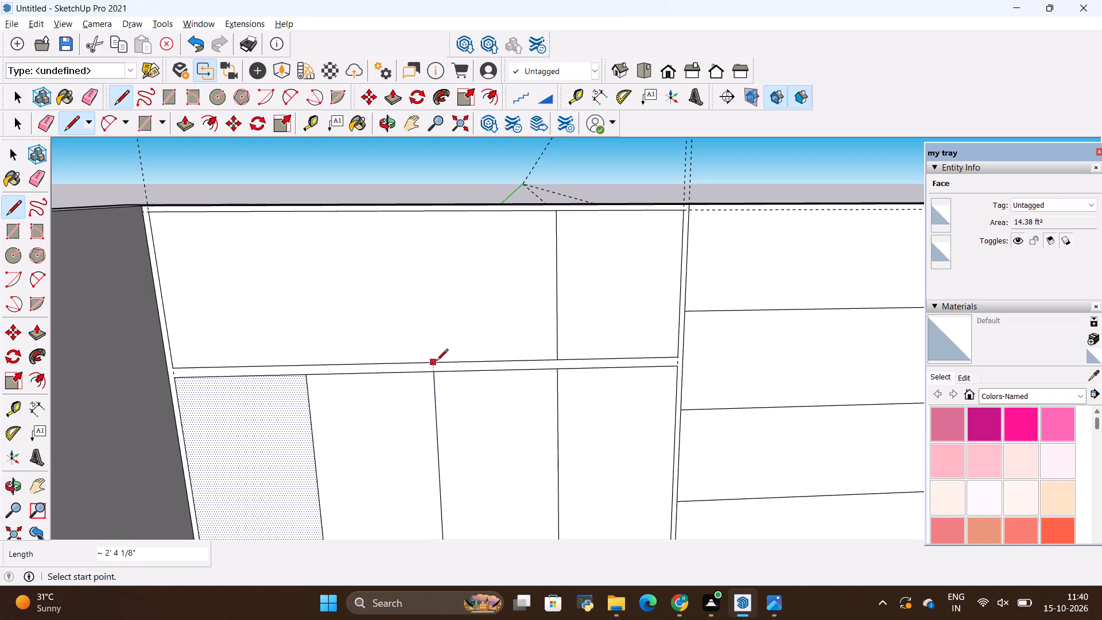
pyautogui.click(436, 362)
pyautogui.click(427, 215)
pyautogui.click(304, 366)
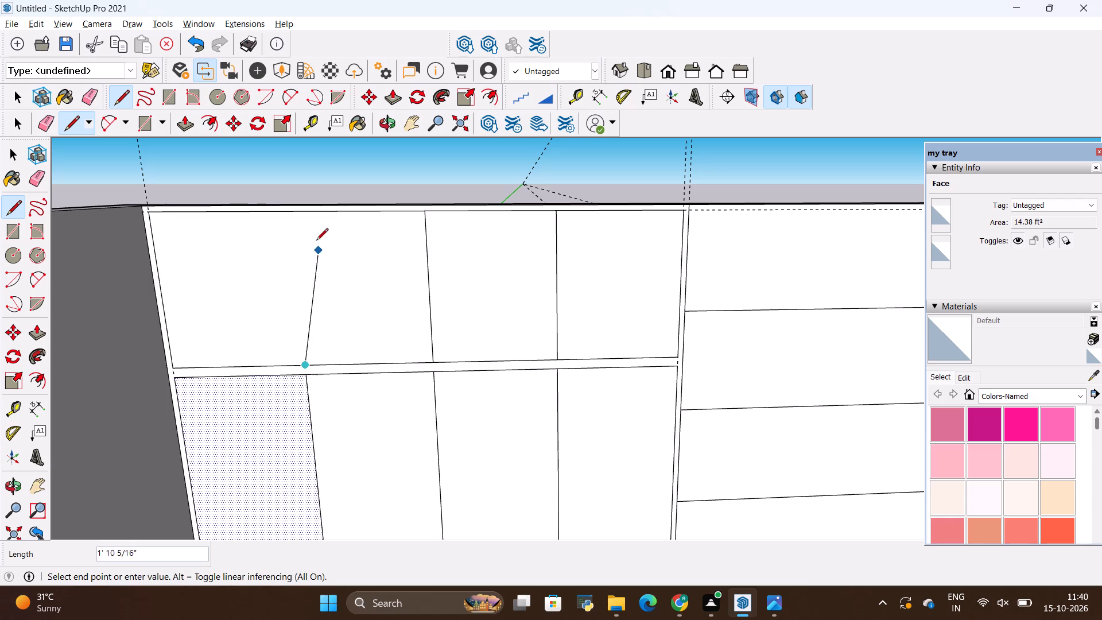
pyautogui.click(288, 212)
pyautogui.press('space')
pyautogui.click(263, 272)
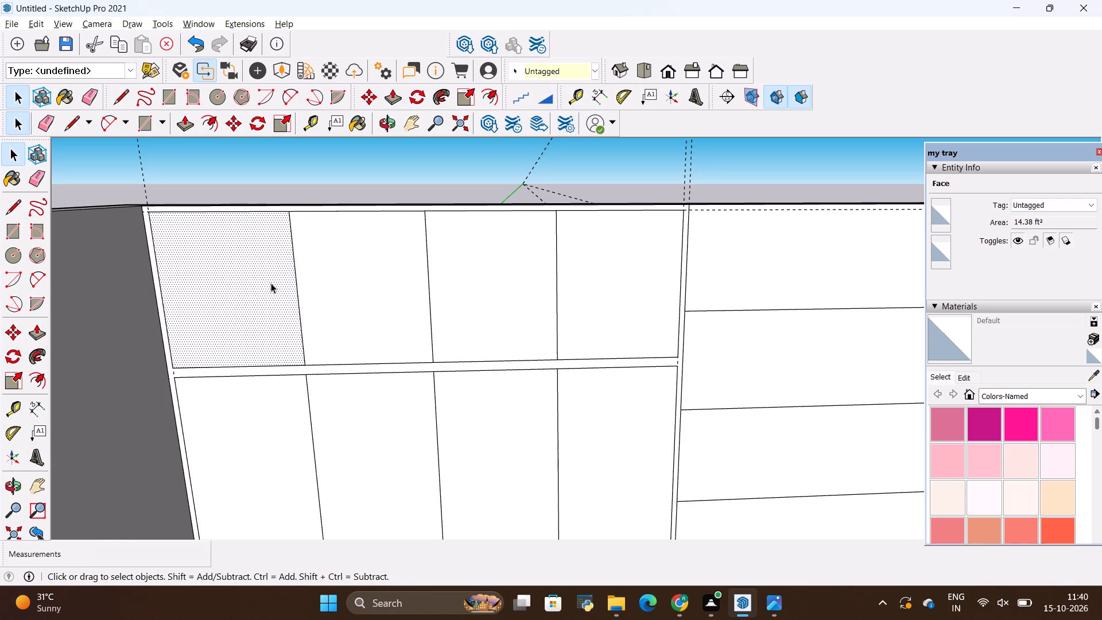
# Compare the divided wardrobe and overhead cabinets with the bedroom reference image, examining the door layout and the adjoining shelving and desk unit.
pyautogui.hotkey('alt', 'Tab')
pyautogui.hotkey('alt', 'Tab')
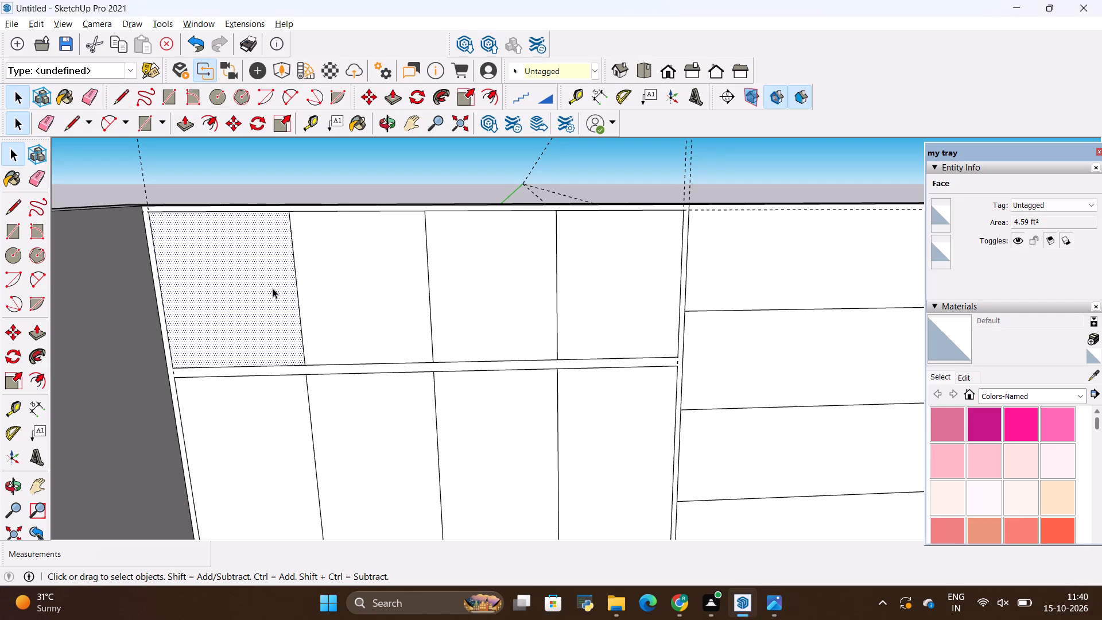
pyautogui.hotkey('alt', 'Tab')
pyautogui.scroll(-2, 286, 310)
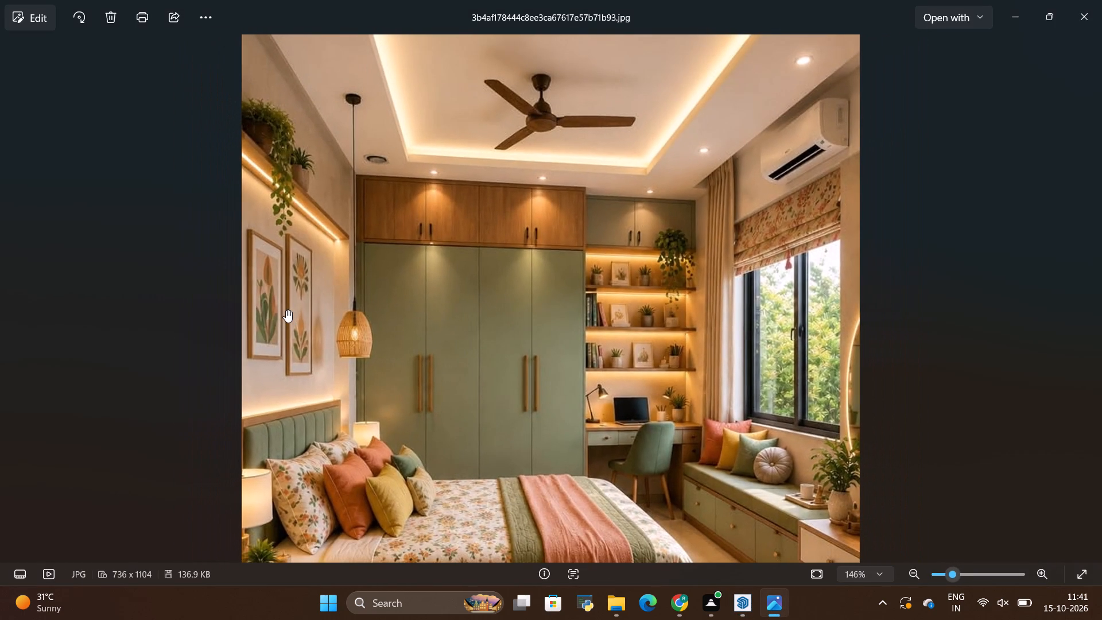
pyautogui.hotkey('alt', 'Tab')
pyautogui.hotkey('alt', 'Tab')
pyautogui.hotkey('alt', 'Tab')
pyautogui.hotkey('alt', 'Tab')
pyautogui.scroll(-4, 389, 307)
pyautogui.scroll(1, 578, 327)
pyautogui.scroll(4, 560, 261)
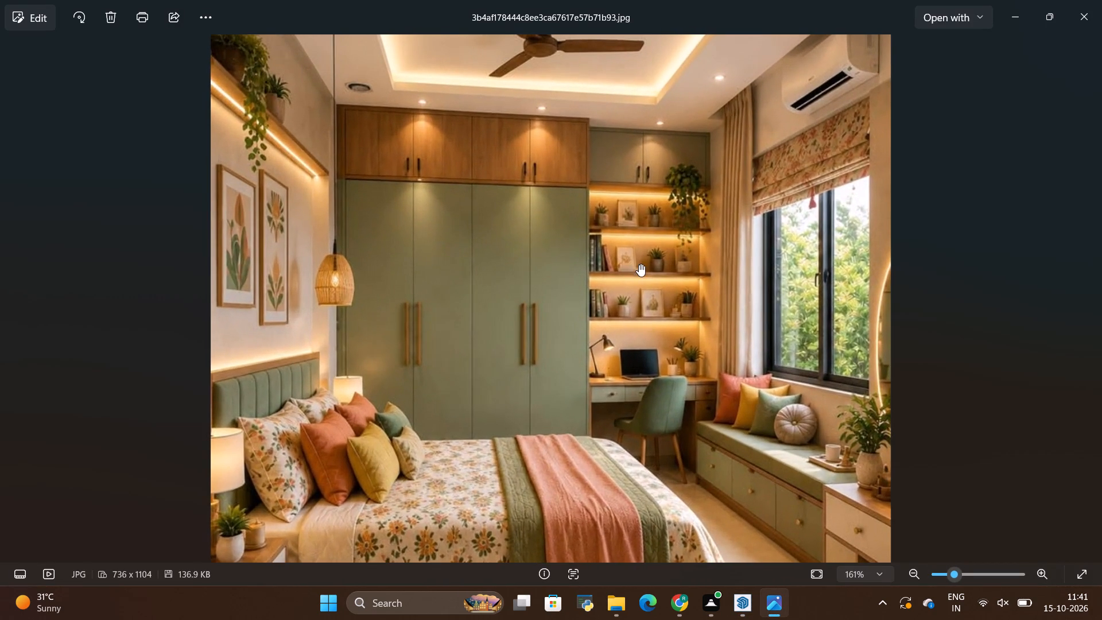
pyautogui.hotkey('alt', 'Tab')
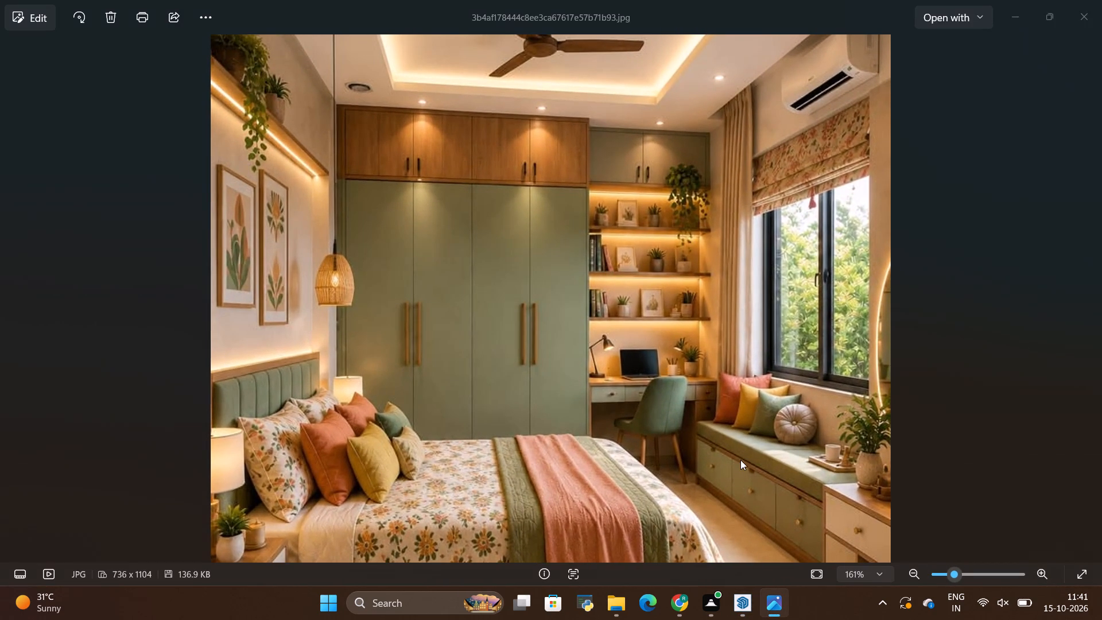
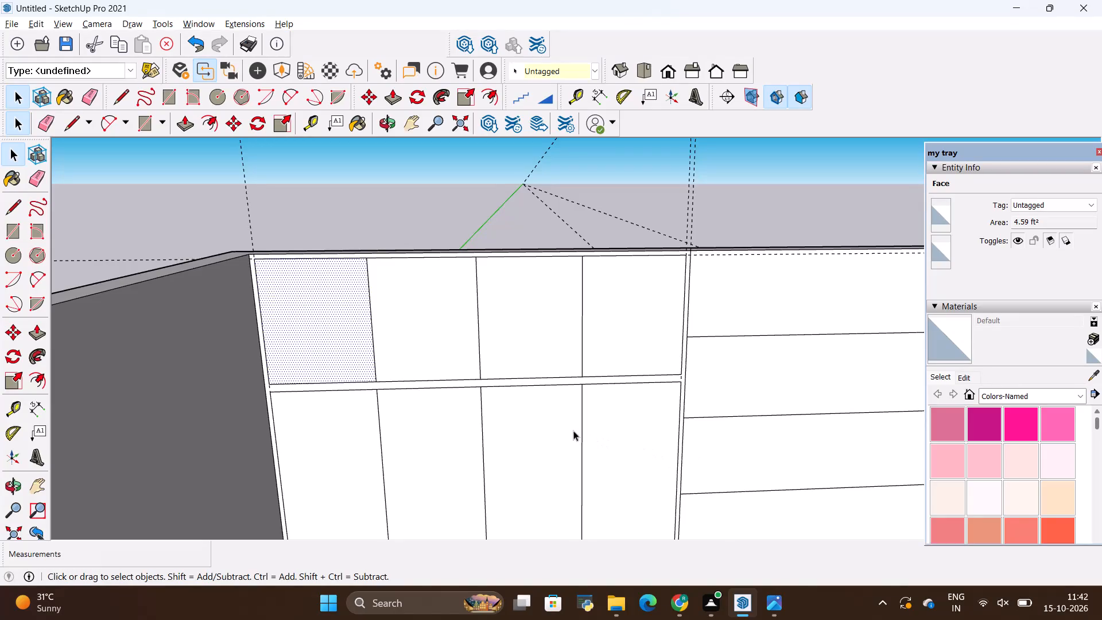
# Compare the back wall's shelving section with the bedroom reference image, examining the upper cabinet, shelf spacing and shelf thickness.
pyautogui.scroll(-2, 559, 425)
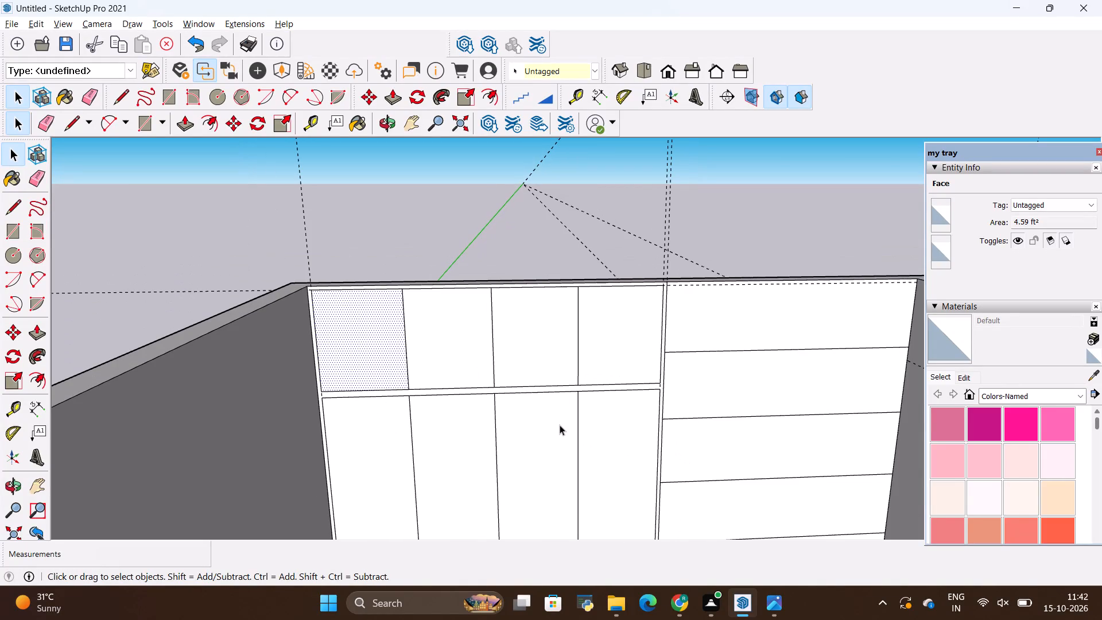
pyautogui.scroll(-3, 562, 403)
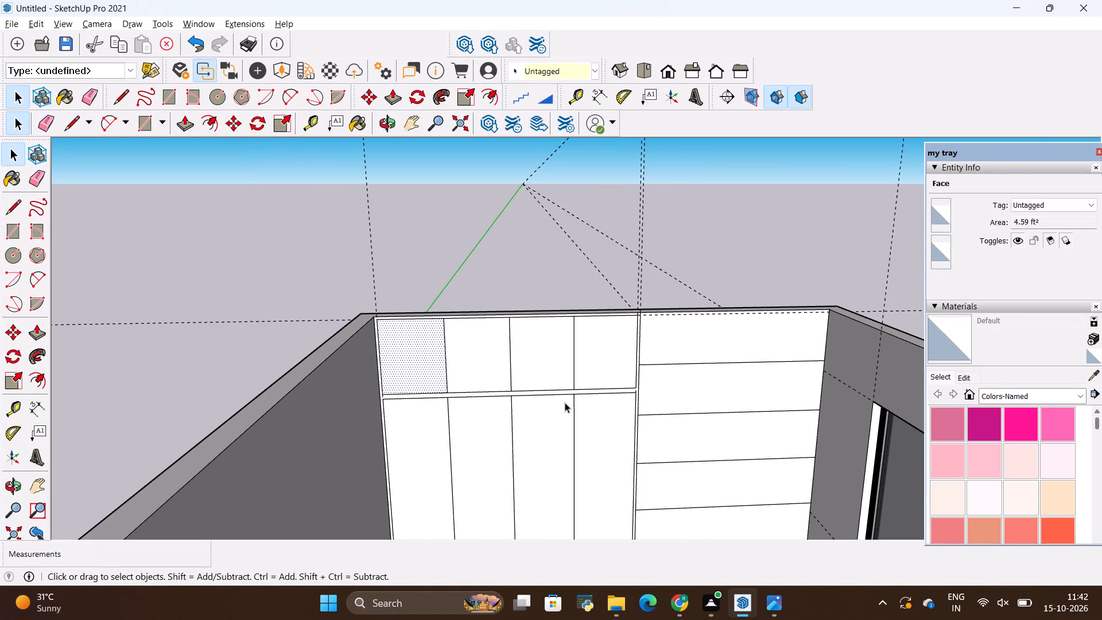
pyautogui.scroll(-8, 548, 354)
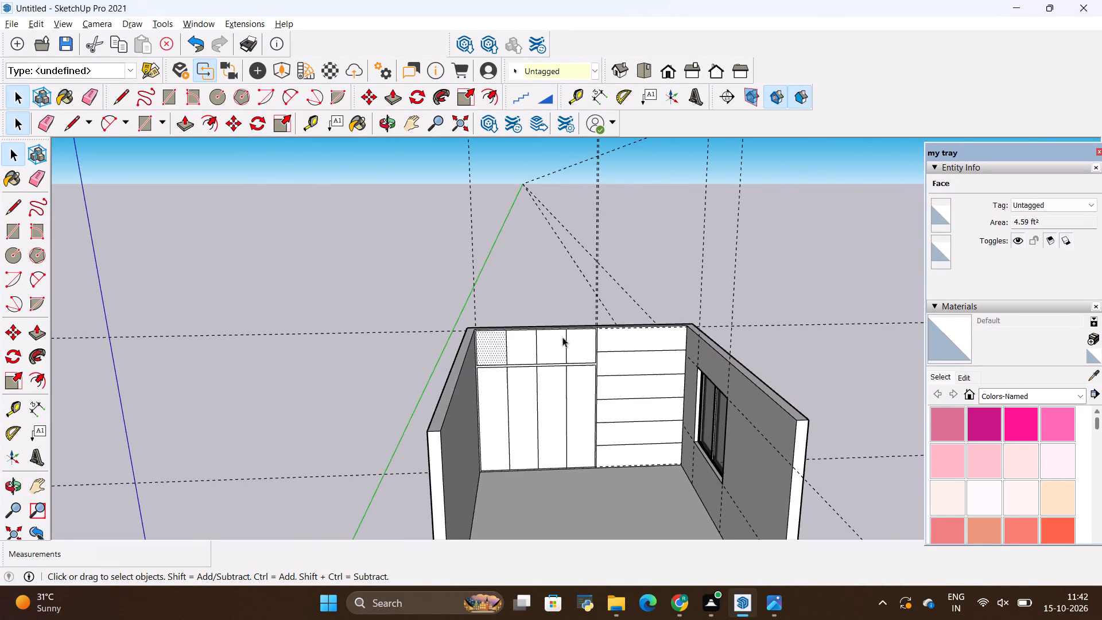
pyautogui.scroll(4, 549, 442)
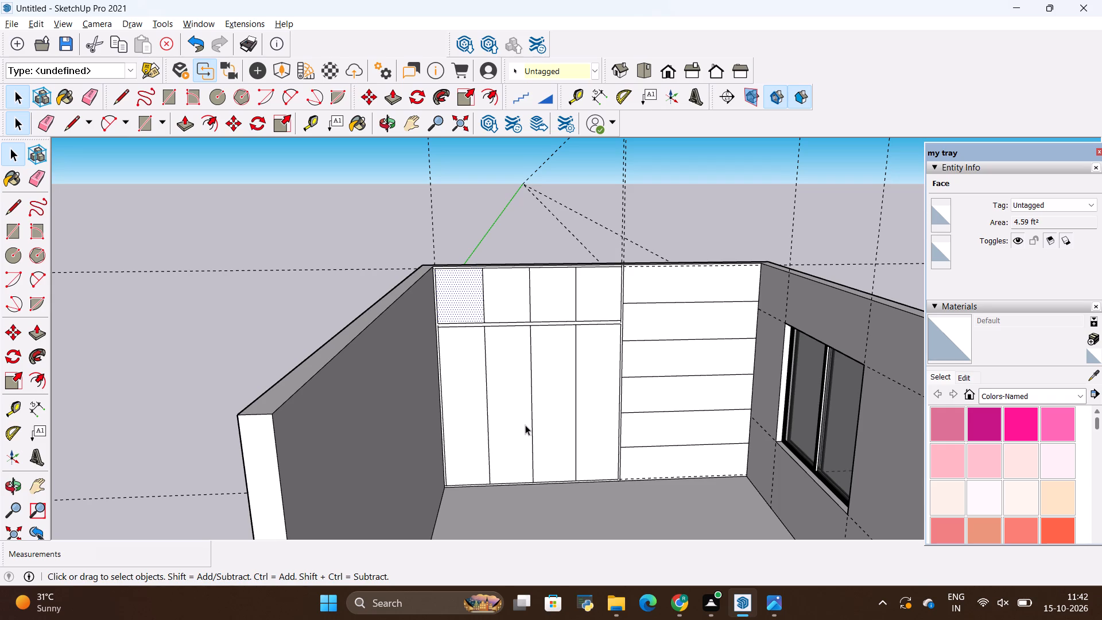
pyautogui.hotkey('alt', 'Tab')
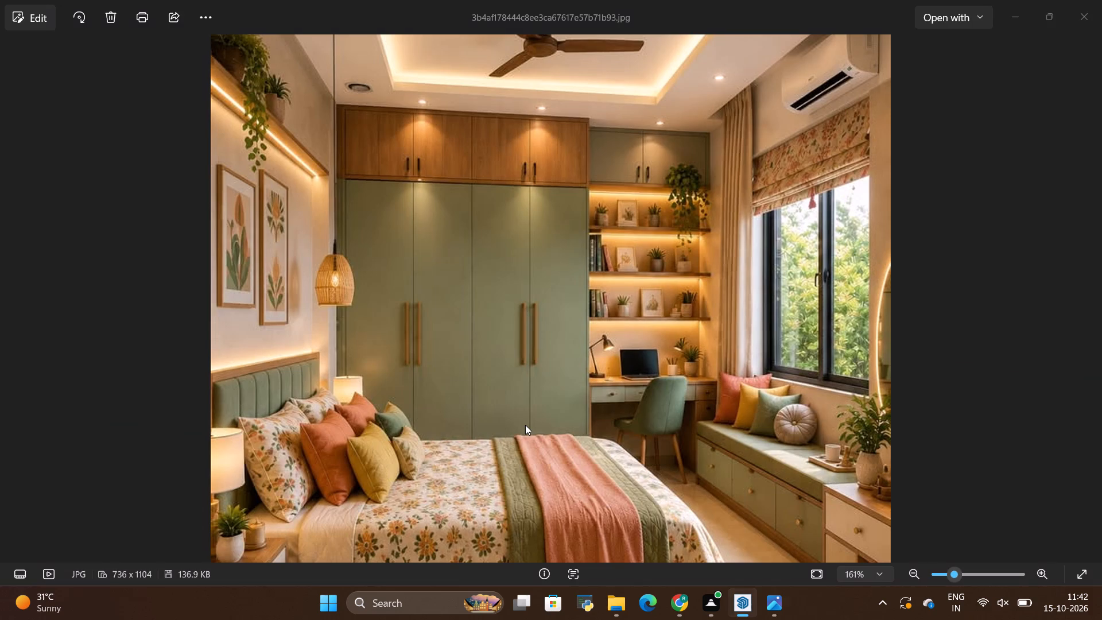
pyautogui.hotkey('alt', 'Tab')
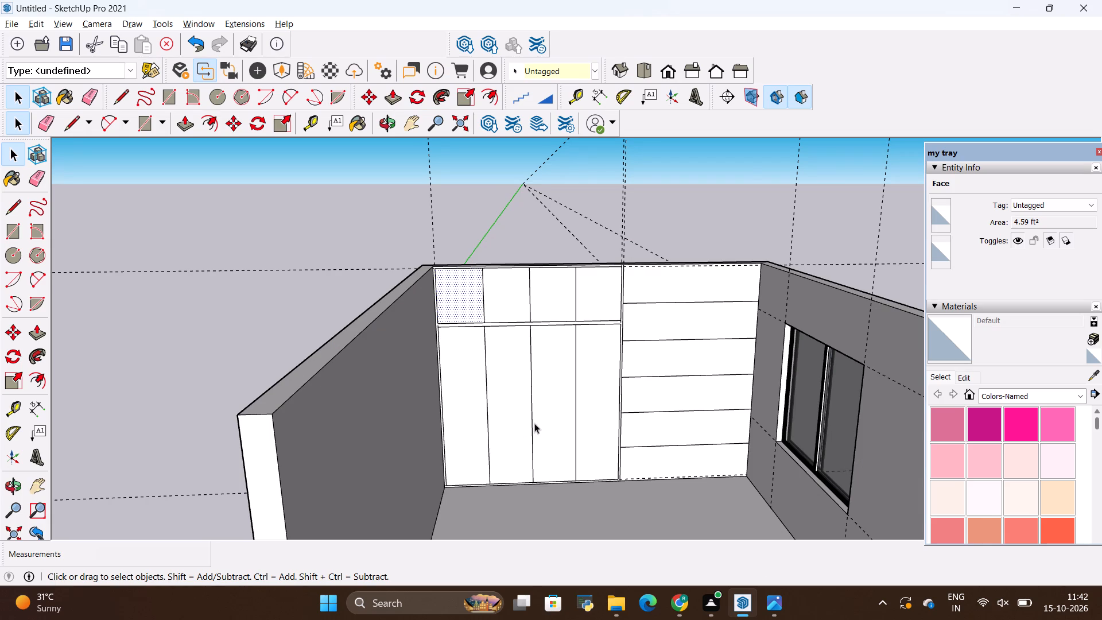
pyautogui.scroll(-2, 553, 448)
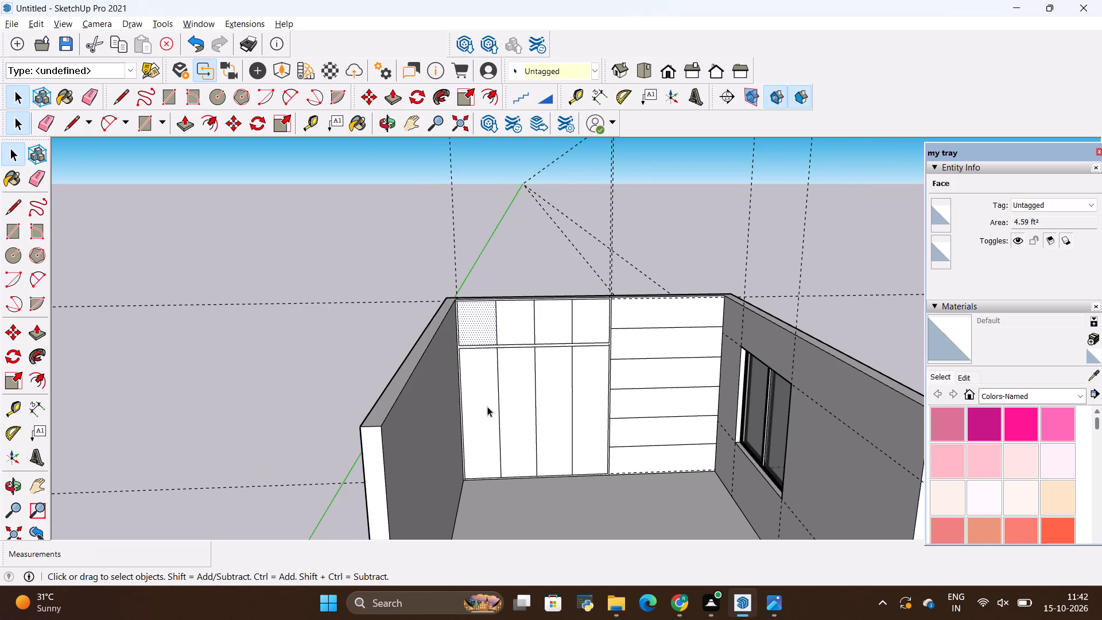
pyautogui.scroll(-4, 486, 402)
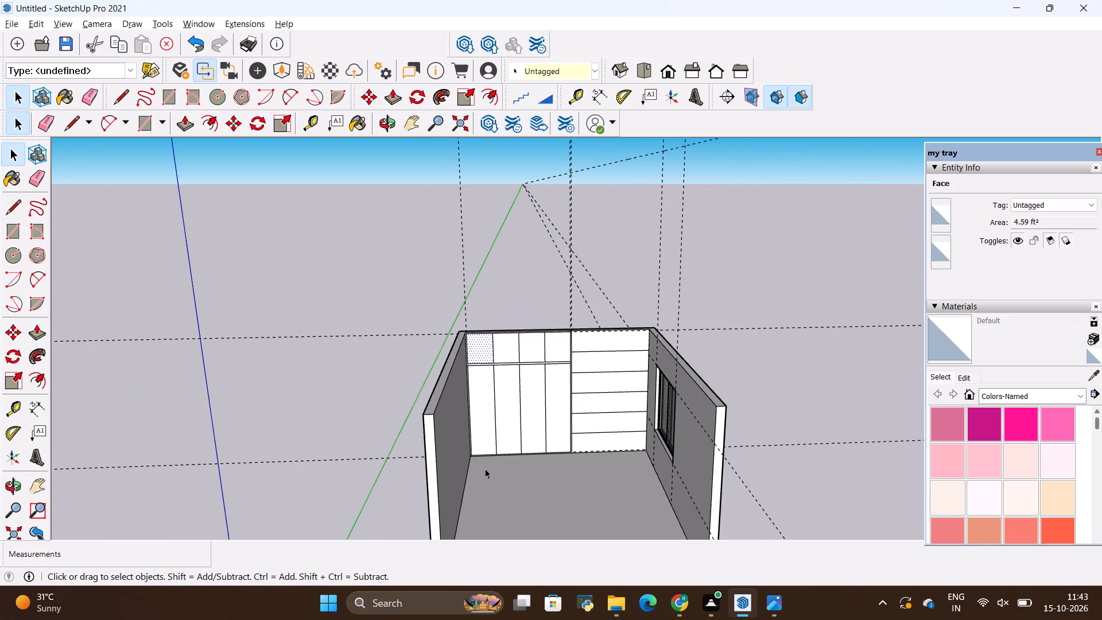
pyautogui.scroll(4, 491, 469)
pyautogui.scroll(3, 535, 437)
pyautogui.scroll(-1, 538, 424)
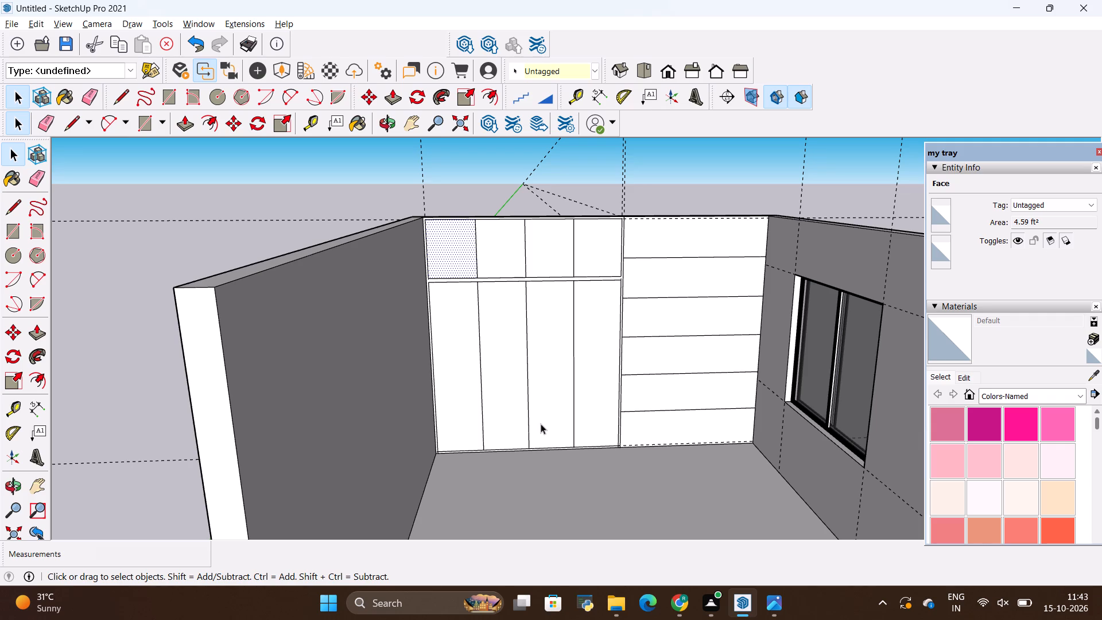
pyautogui.hotkey('alt', 'Tab')
pyautogui.hotkey('alt', 'Tab')
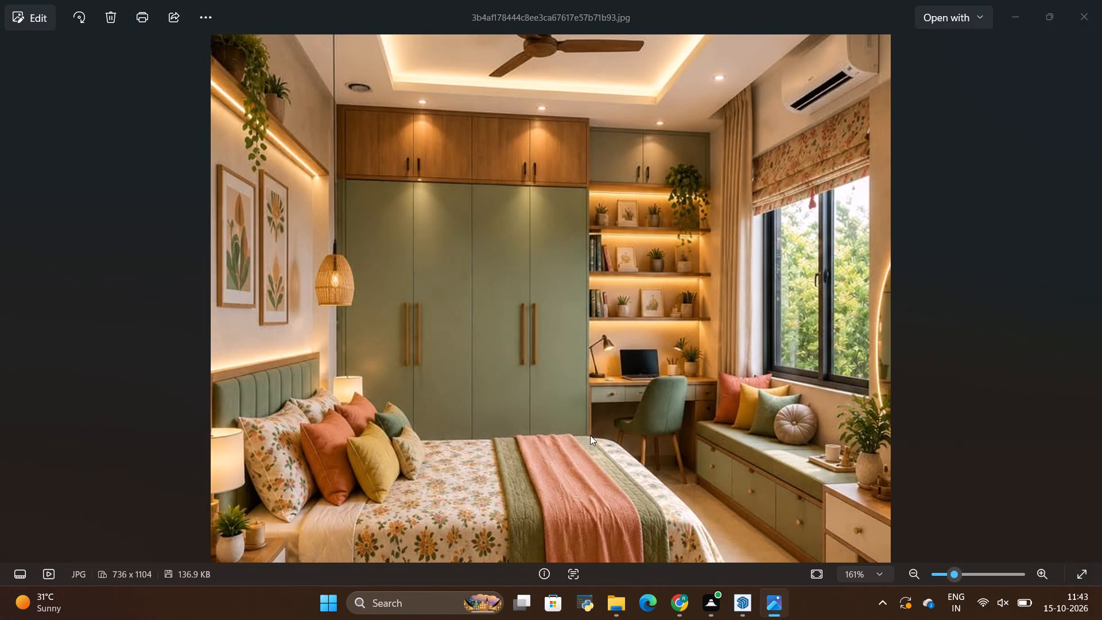
pyautogui.hotkey('alt', 'Tab')
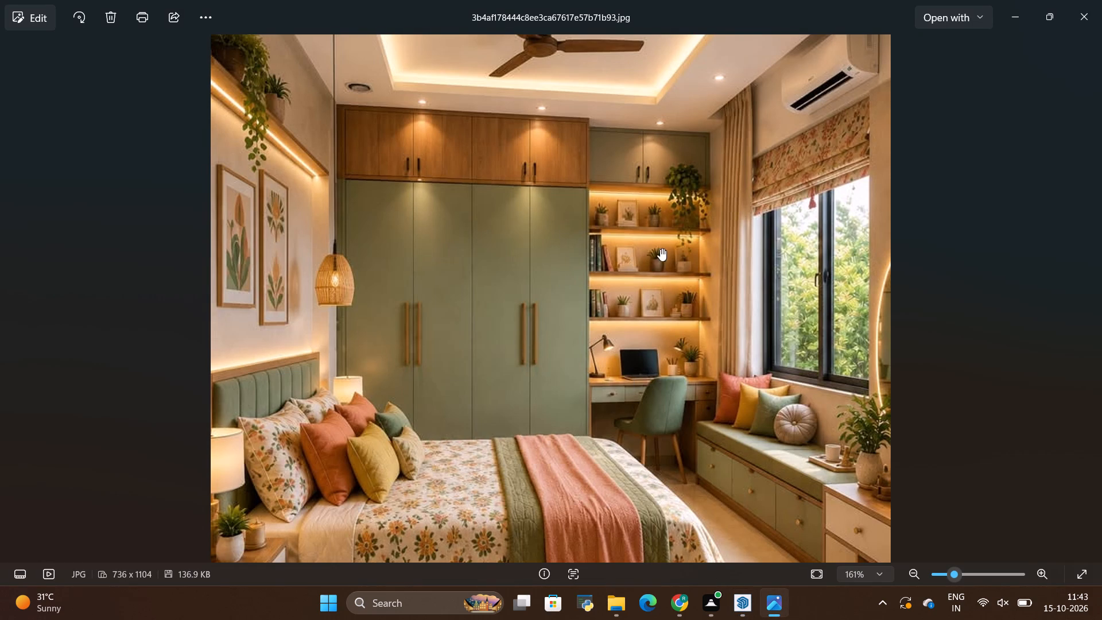
pyautogui.hotkey('alt', 'Tab')
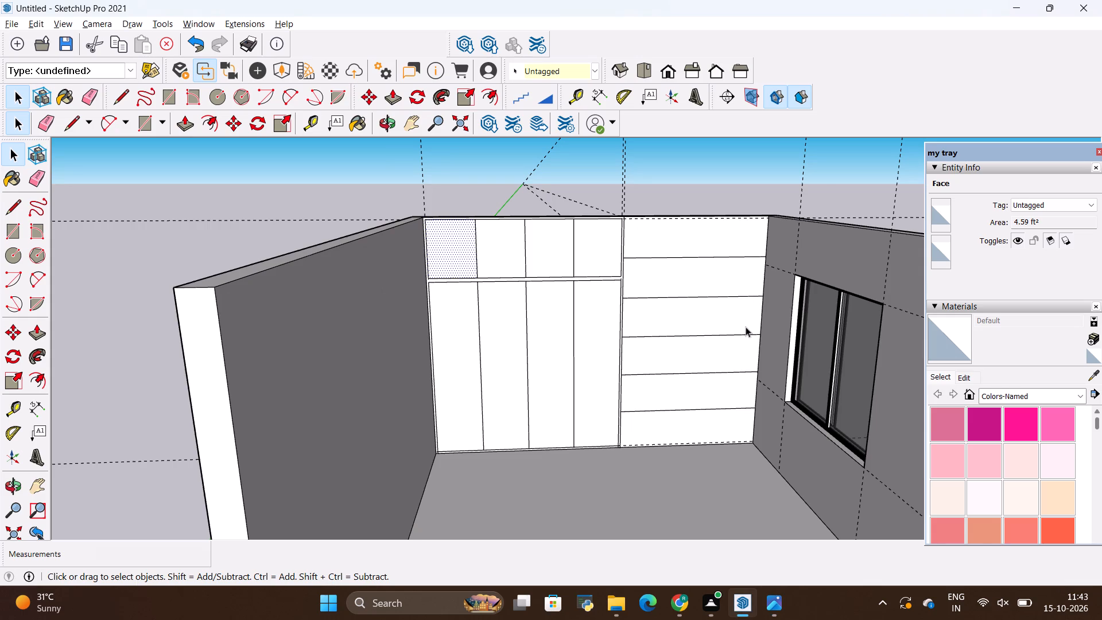
pyautogui.scroll(1, 743, 313)
pyautogui.click(697, 251)
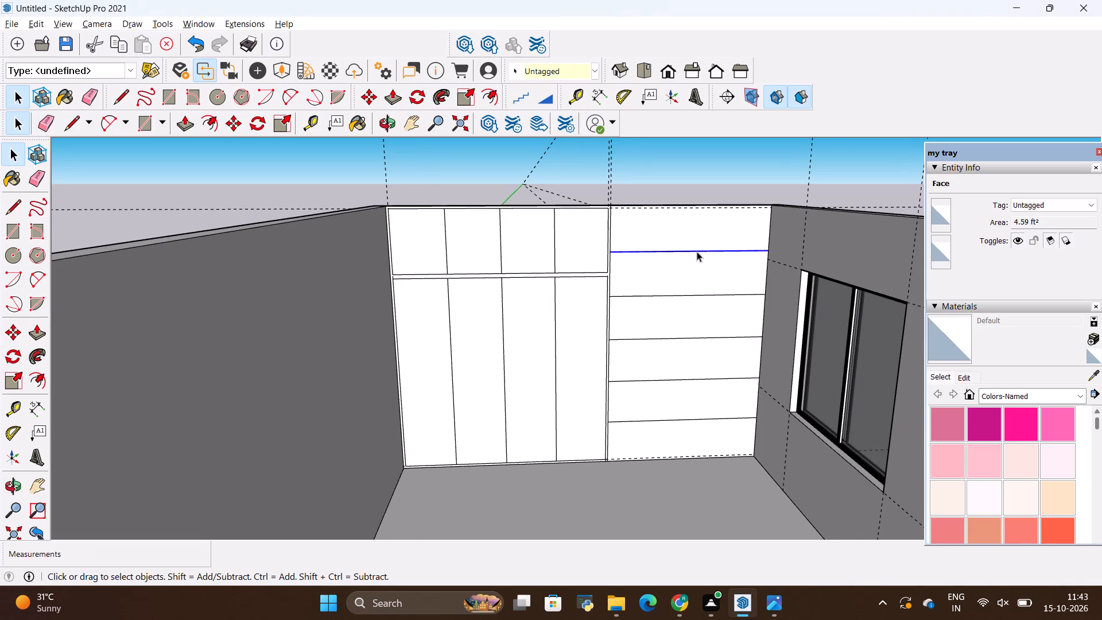
pyautogui.hotkey('alt', 'Tab')
pyautogui.hotkey('alt', 'Tab')
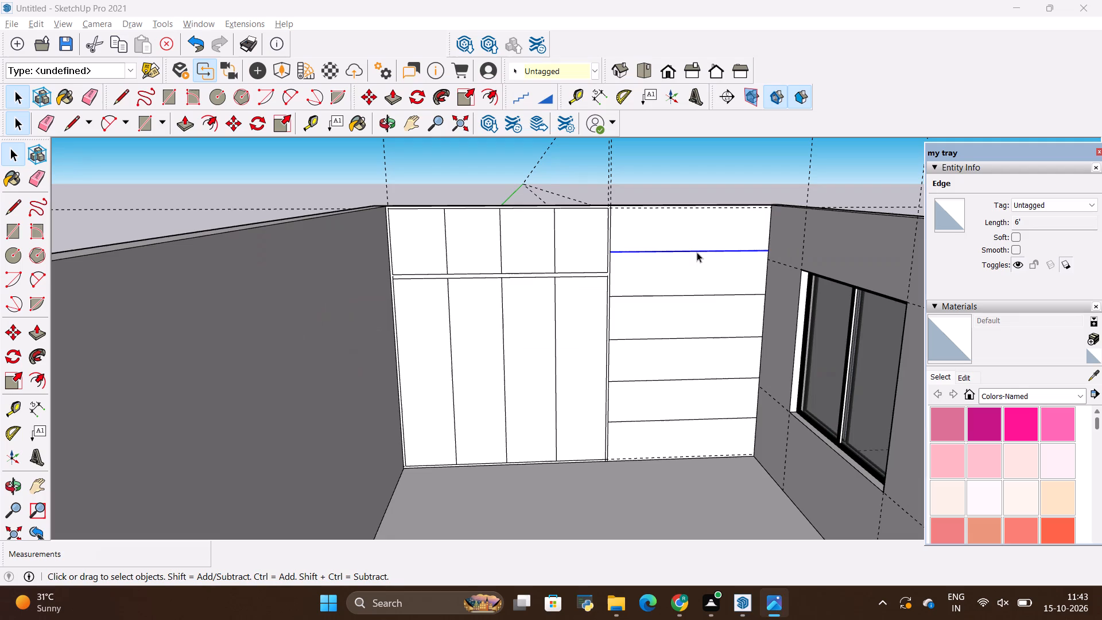
pyautogui.hotkey('alt', 'Tab')
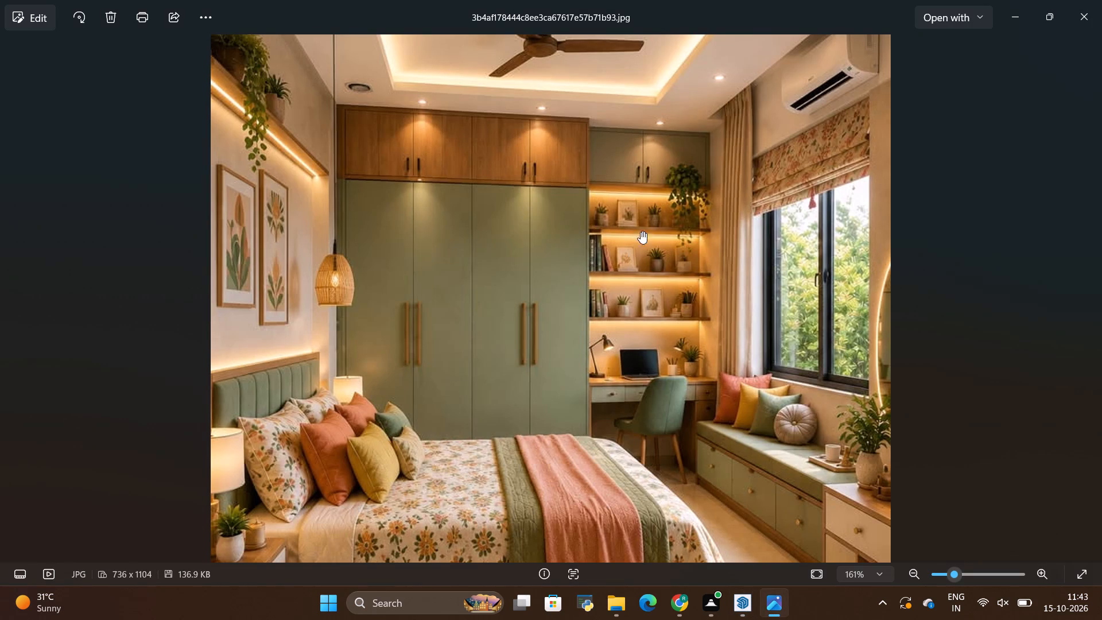
pyautogui.scroll(8, 641, 212)
pyautogui.scroll(-5, 655, 215)
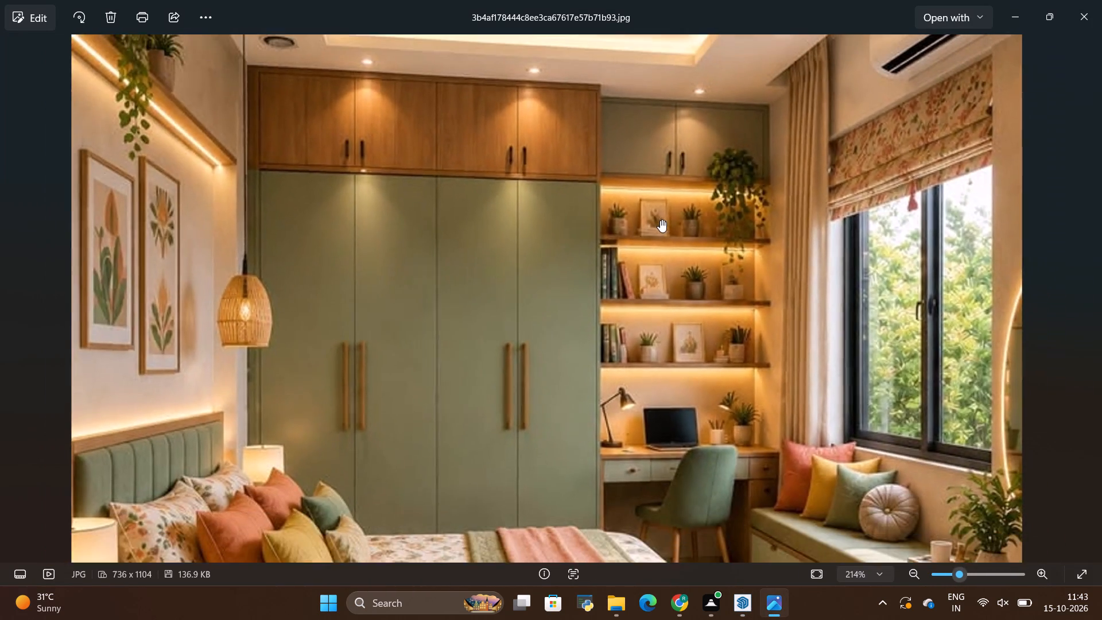
pyautogui.hotkey('alt', 'Tab')
# Place a horizontal guide 0.5" above the uppermost shelf line in the shelving section beside the wardrobe.
pyautogui.scroll(2, 841, 245)
pyautogui.scroll(2, 757, 254)
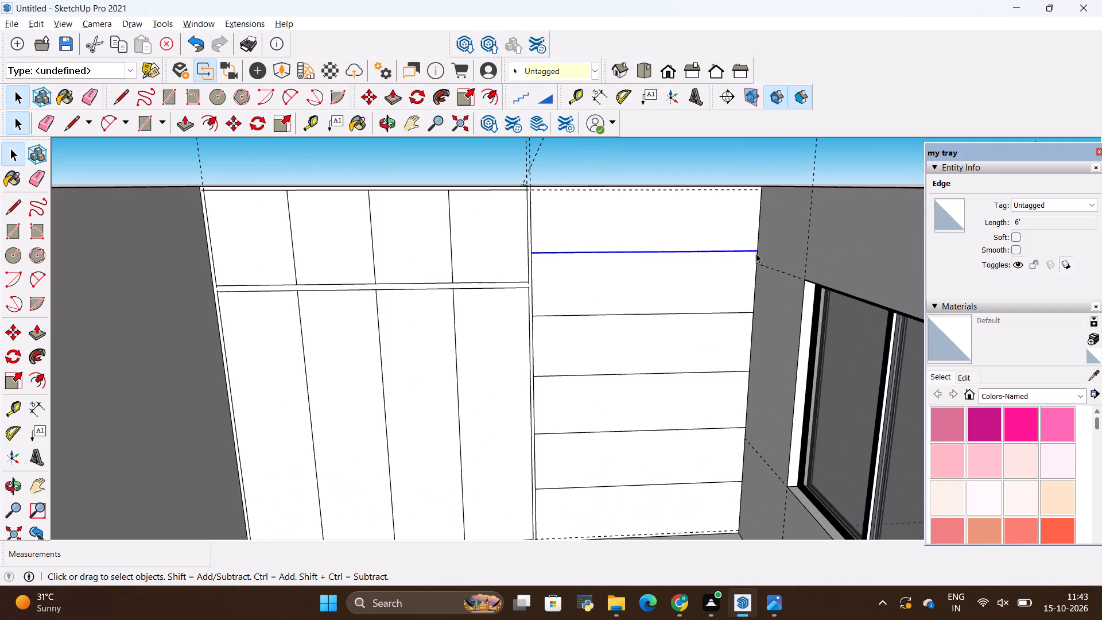
pyautogui.scroll(1, 724, 253)
pyautogui.press('t')
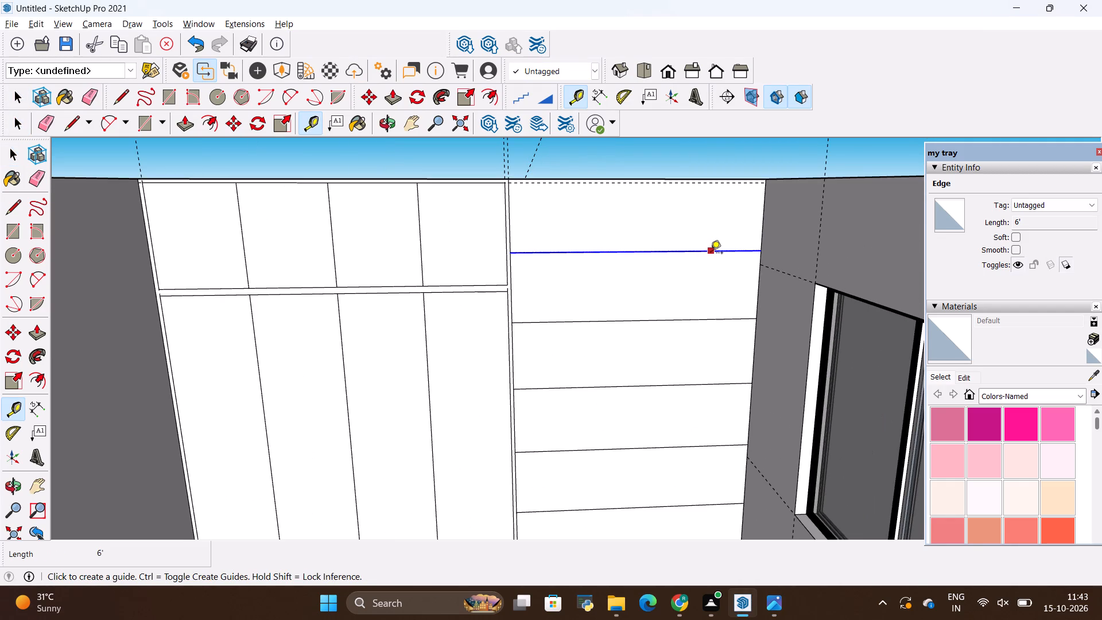
pyautogui.click(711, 254)
pyautogui.press('BackSpace')
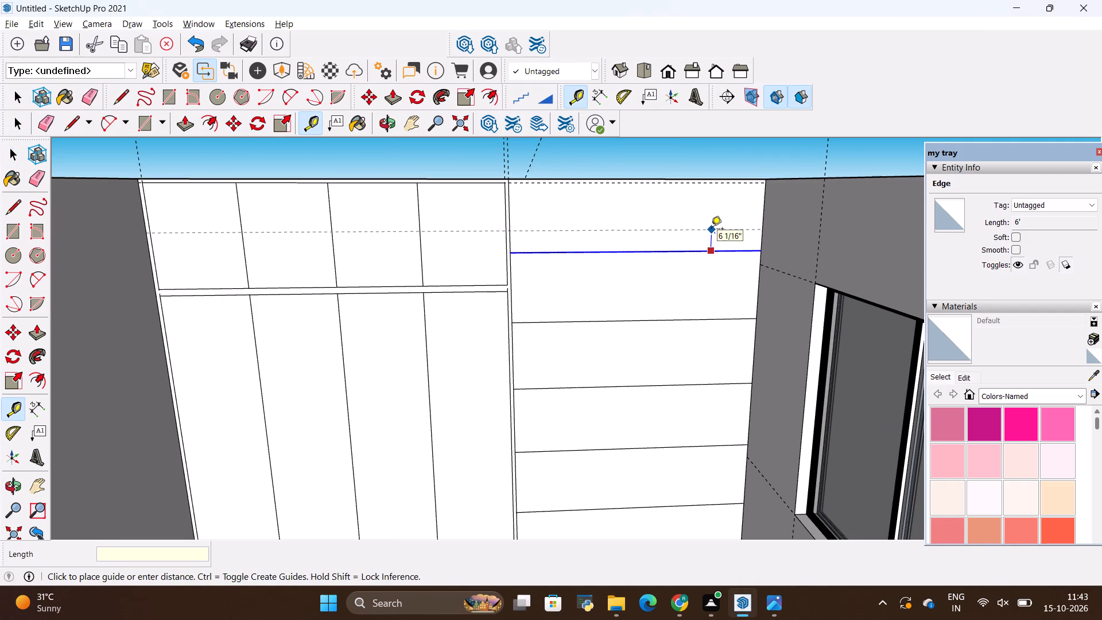
pyautogui.write('.5"')
pyautogui.press('Return')
# Place a second horizontal guide 0.5" below the same uppermost shelf line.
pyautogui.scroll(11, 717, 303)
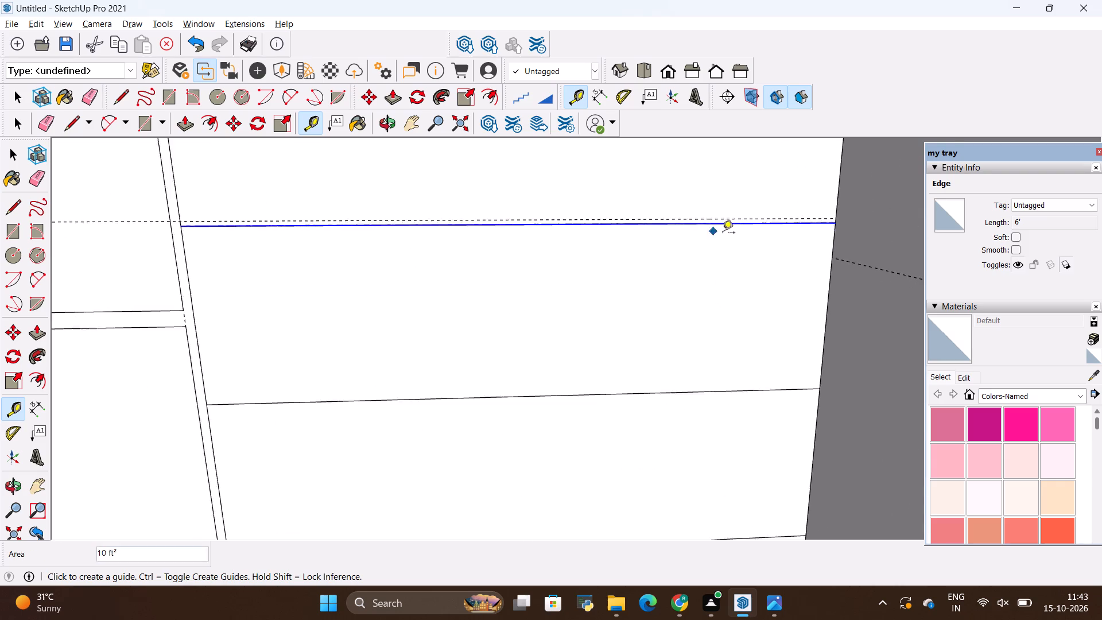
pyautogui.scroll(5, 723, 234)
pyautogui.click(727, 215)
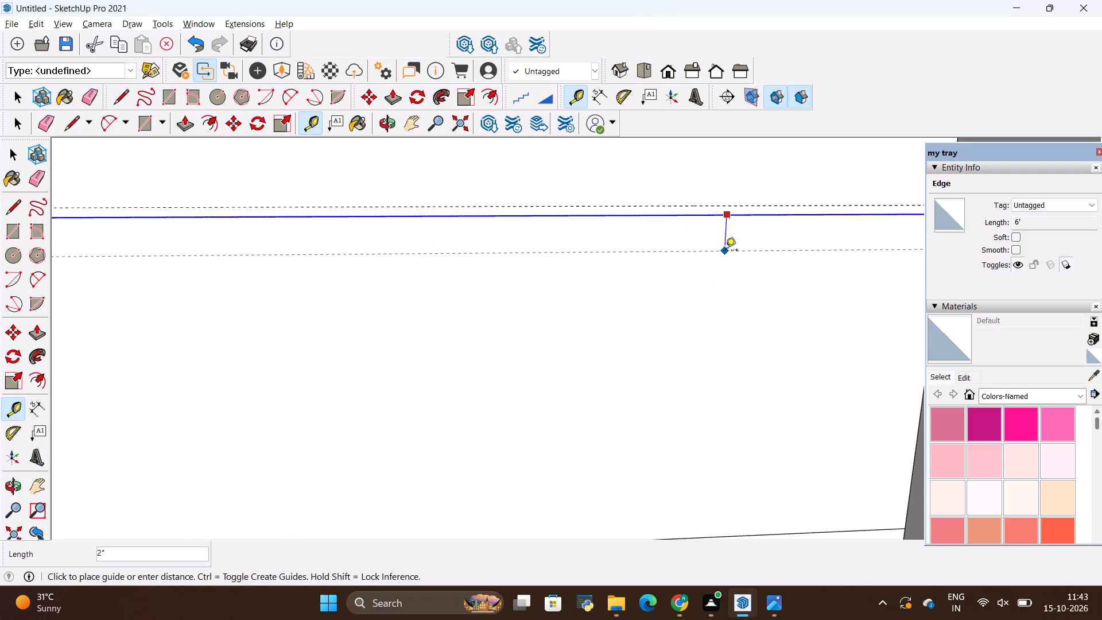
pyautogui.press('BackSpace')
pyautogui.write('.5')
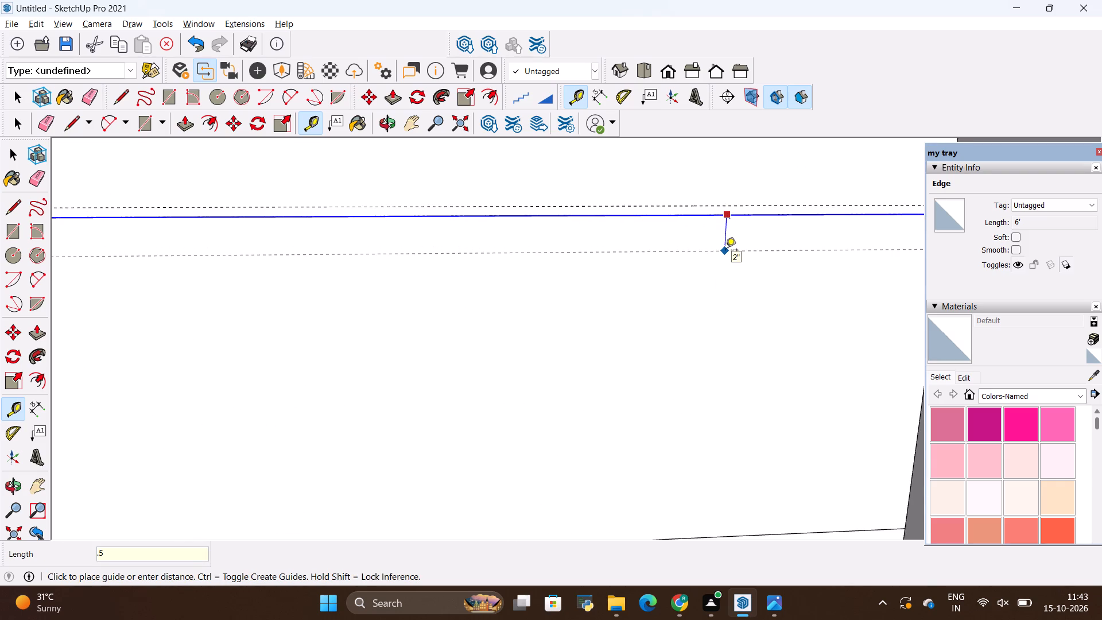
pyautogui.hotkey('shift', '"')
pyautogui.press('Return')
pyautogui.scroll(-6, 459, 309)
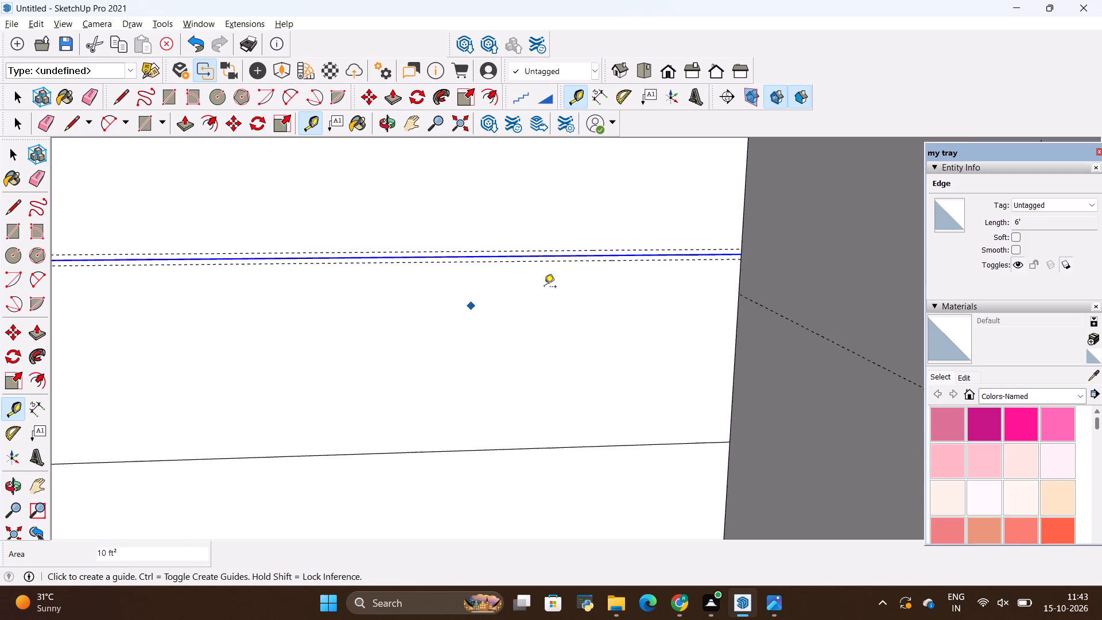
pyautogui.scroll(-5, 550, 287)
pyautogui.scroll(2, 454, 373)
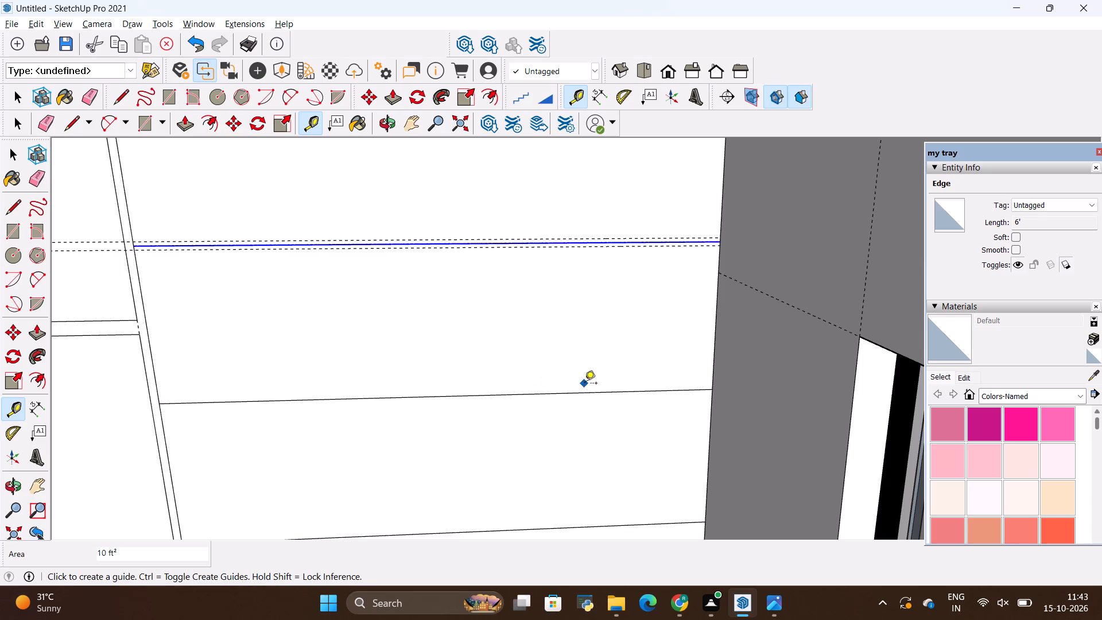
# Copy the two guides, together with the uppermost shelf line and the face above it, 1' 8" down onto the second shelf line.
pyautogui.press('space')
pyautogui.scroll(10, 839, 220)
pyautogui.scroll(3, 686, 232)
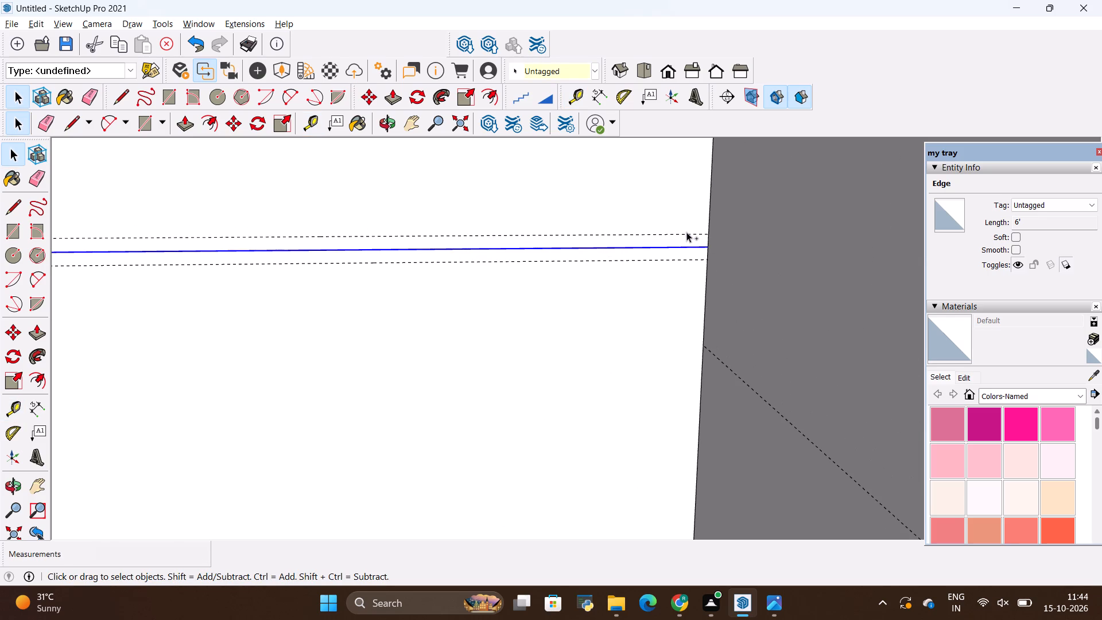
pyautogui.keyDown('ctrl'); pyautogui.click(686, 232); pyautogui.keyUp('ctrl')
pyautogui.keyDown('ctrl'); pyautogui.click(693, 233); pyautogui.keyUp('ctrl')
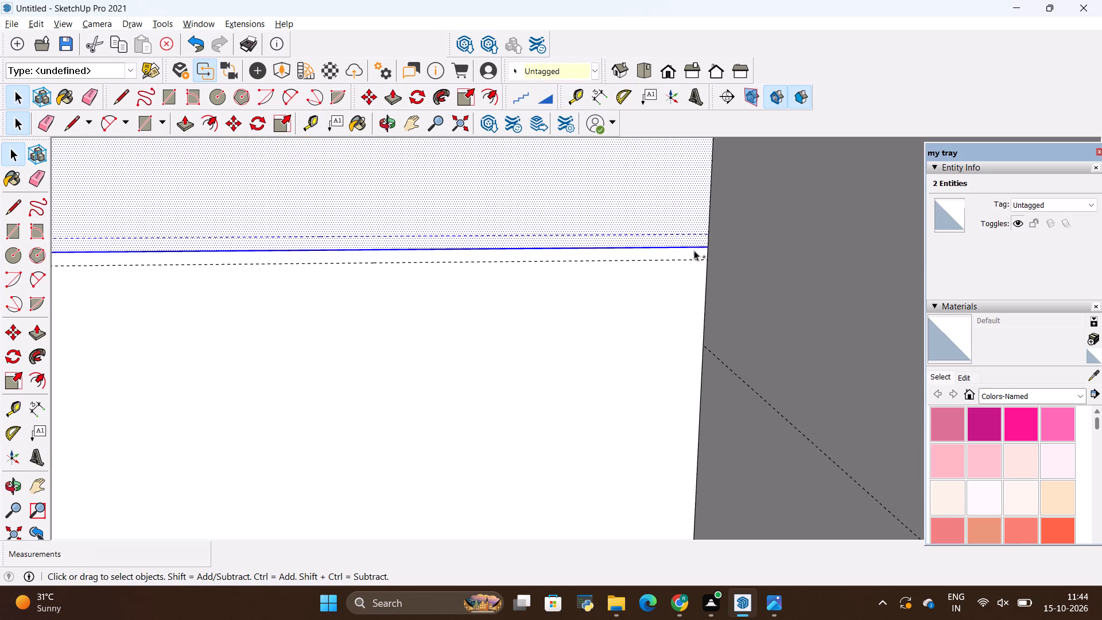
pyautogui.keyDown('ctrl'); pyautogui.click(692, 261); pyautogui.keyUp('ctrl')
pyautogui.keyDown('ctrl'); pyautogui.click(692, 258); pyautogui.keyUp('ctrl')
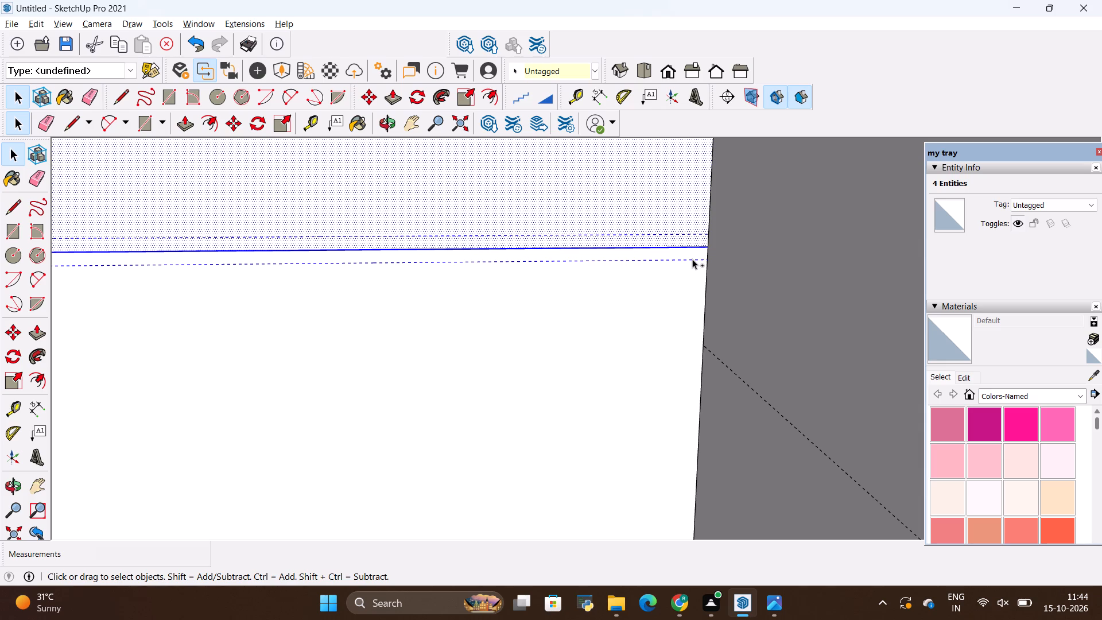
pyautogui.press('m')
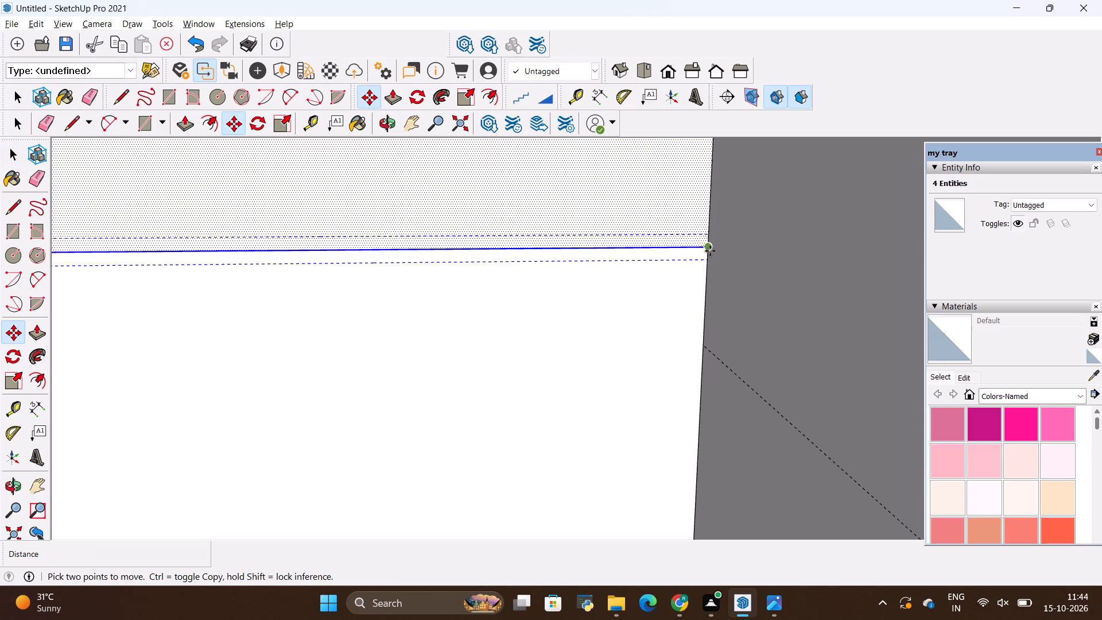
pyautogui.click(710, 251)
pyautogui.scroll(-4, 680, 267)
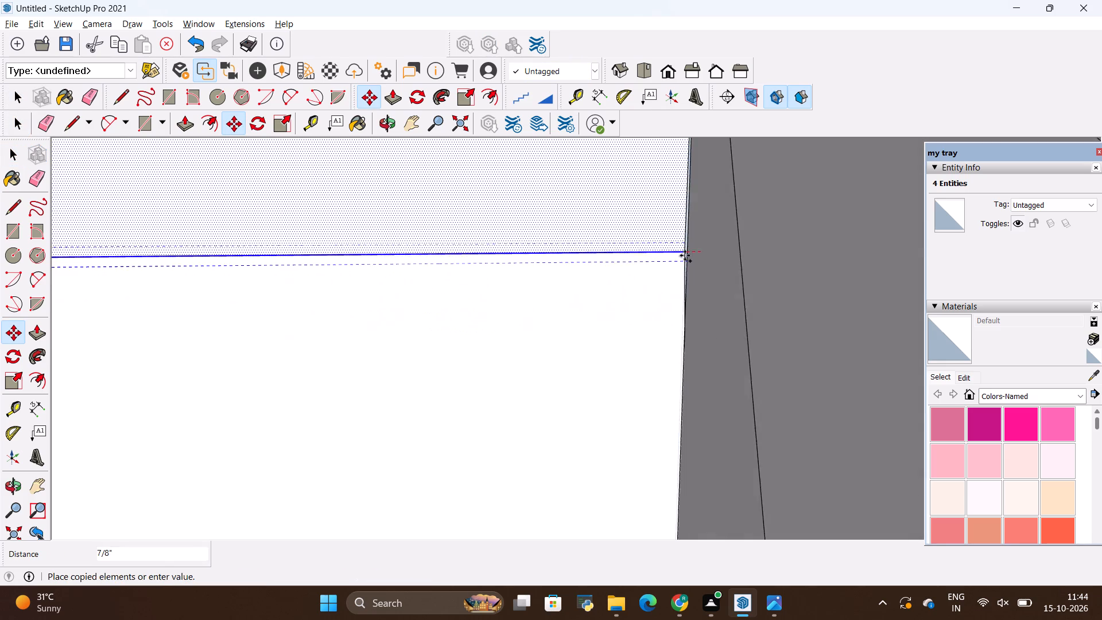
pyautogui.scroll(-17, 659, 301)
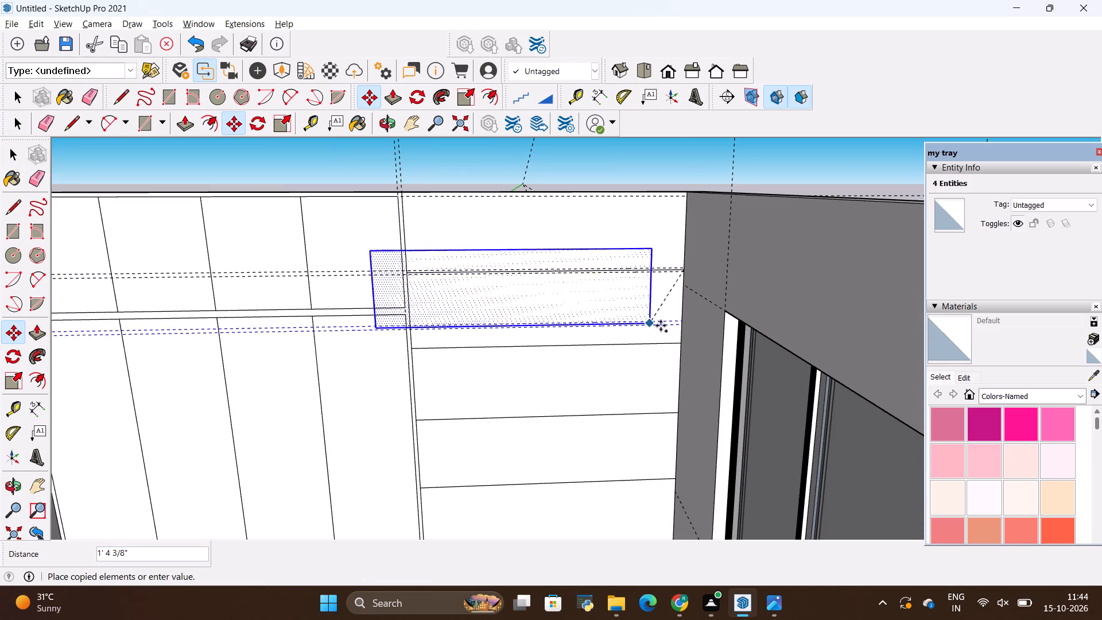
pyautogui.scroll(16, 689, 343)
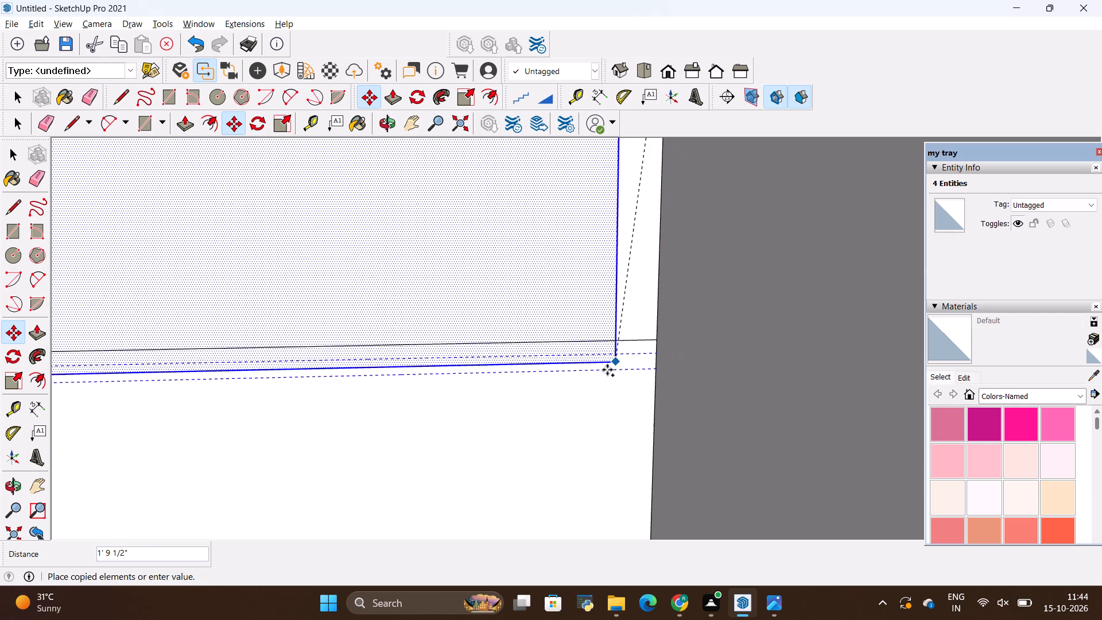
pyautogui.click(650, 342)
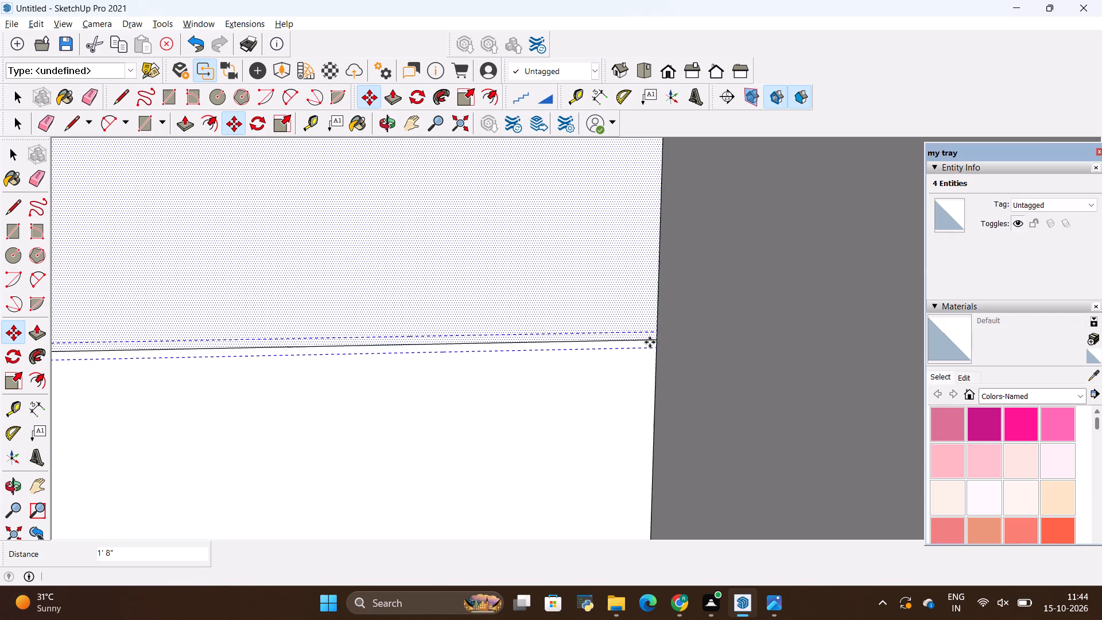
# Copy the guide pair, shelf line and face 1' 8" down from the second shelf line onto the third shelf line.
pyautogui.keyDown('ctrl'); pyautogui.click(654, 344); pyautogui.keyUp('ctrl')
pyautogui.scroll(-2, 634, 329)
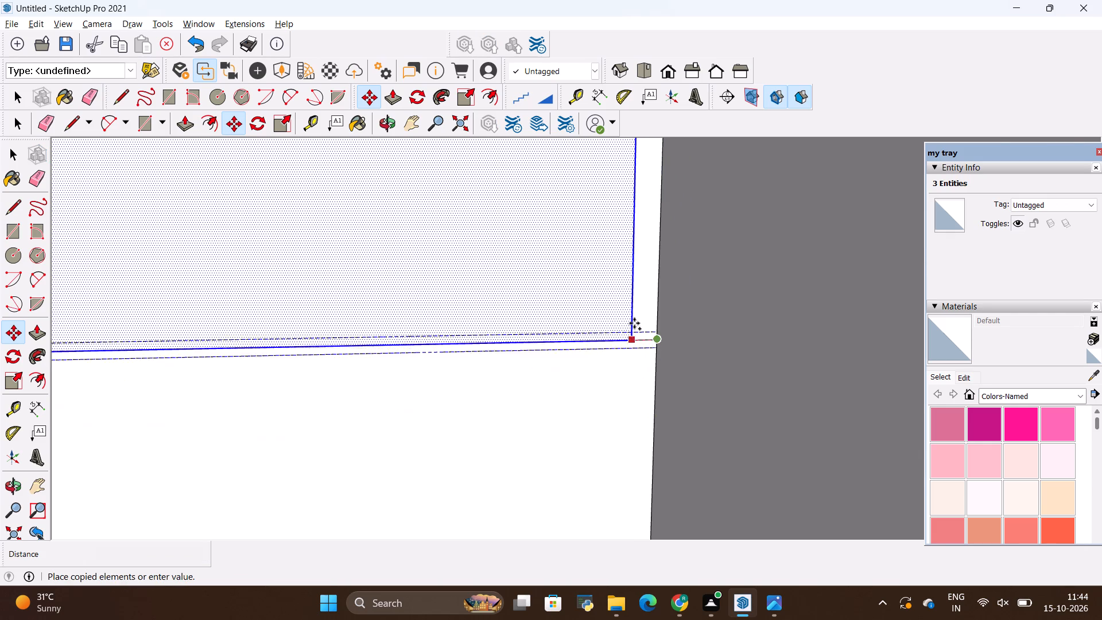
pyautogui.scroll(-14, 634, 323)
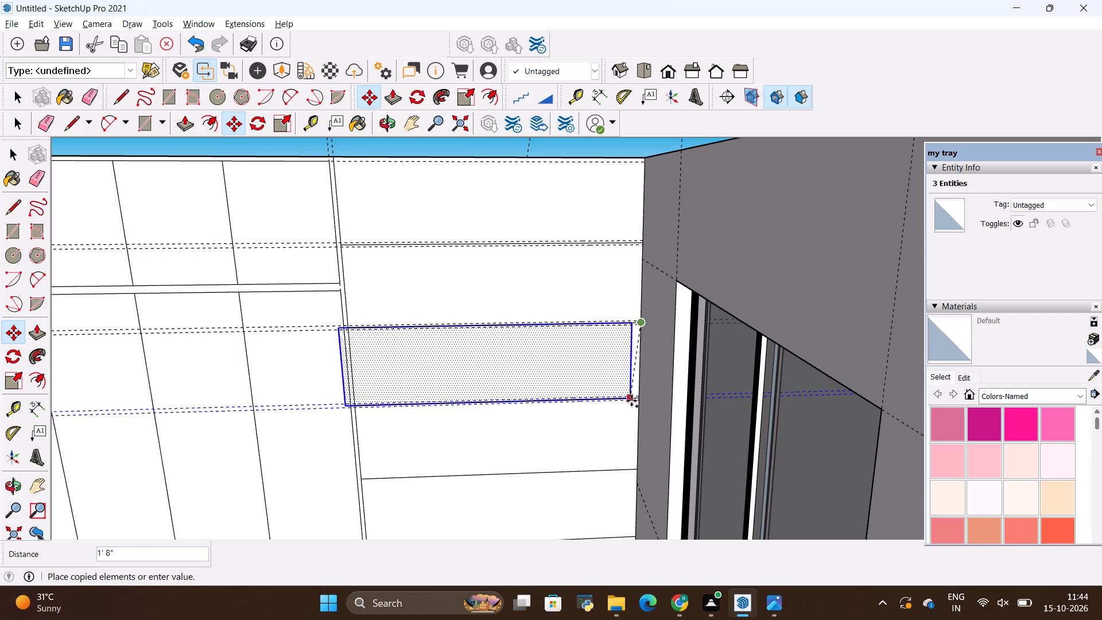
pyautogui.scroll(-4, 580, 347)
pyautogui.scroll(7, 622, 433)
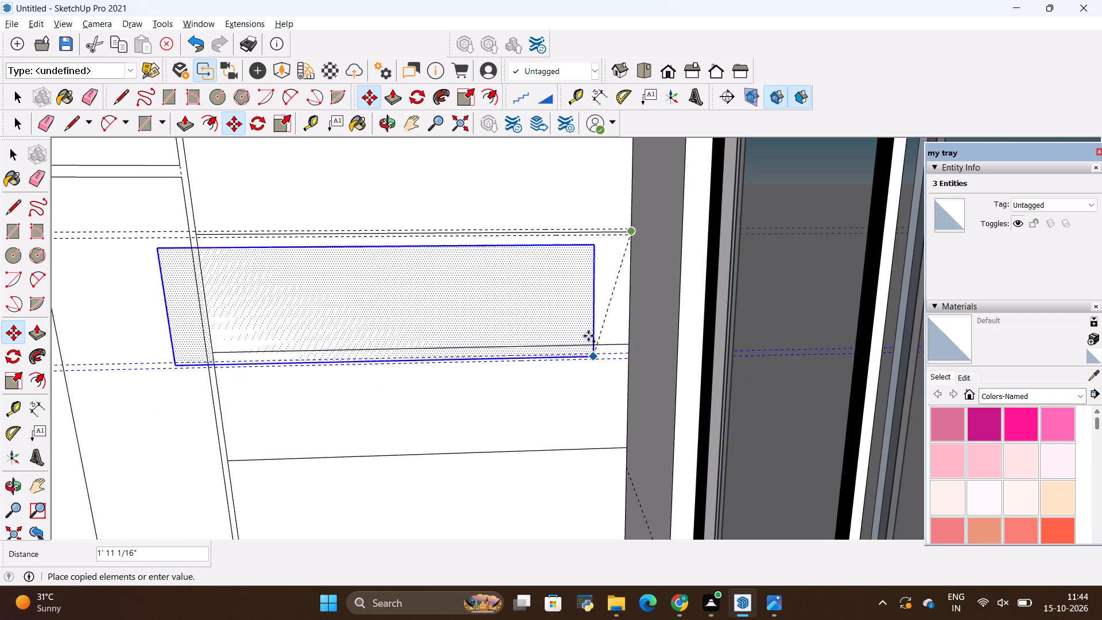
pyautogui.scroll(11, 635, 335)
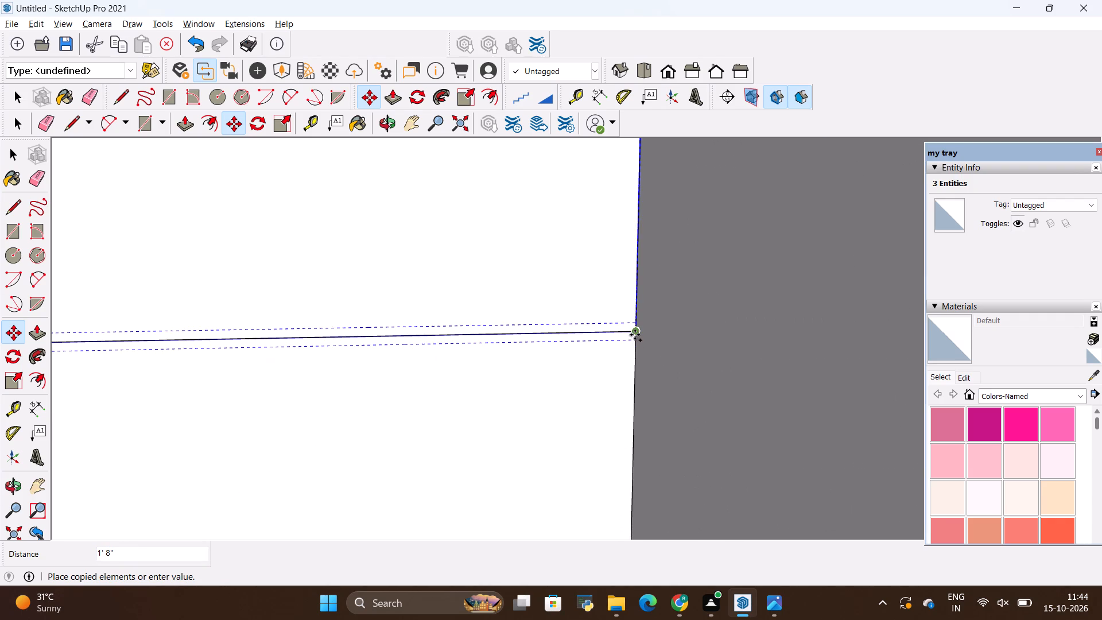
pyautogui.click(635, 335)
# Copy the same guide pair, shelf line and face down from the third shelf line onto the fourth shelf line.
pyautogui.keyDown('ctrl'); pyautogui.click(635, 336); pyautogui.keyUp('ctrl')
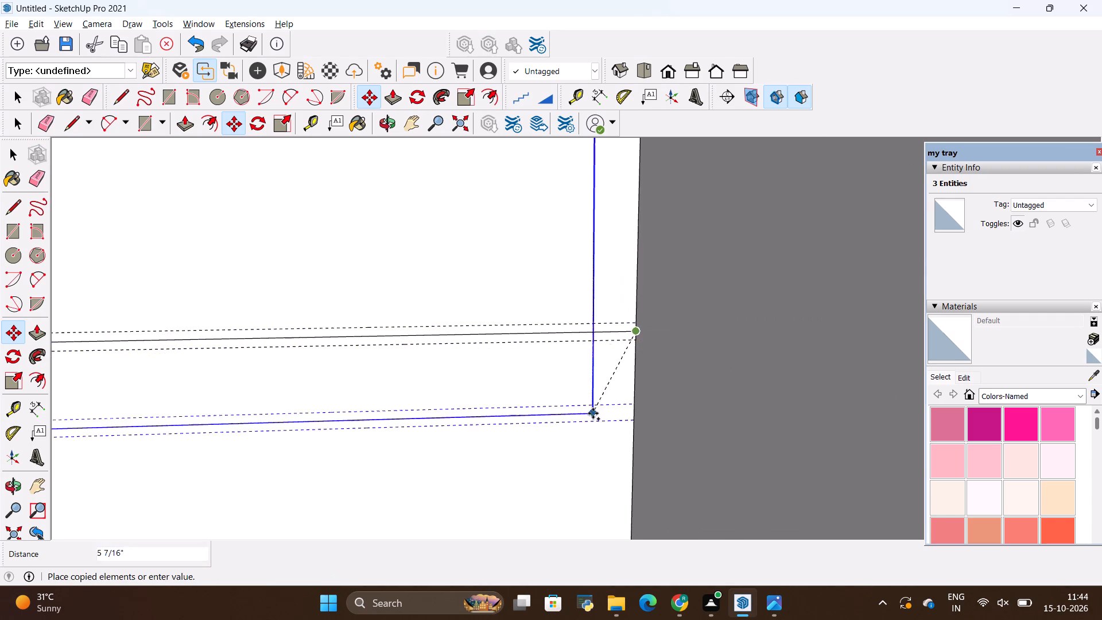
pyautogui.scroll(-11, 607, 345)
pyautogui.scroll(7, 593, 470)
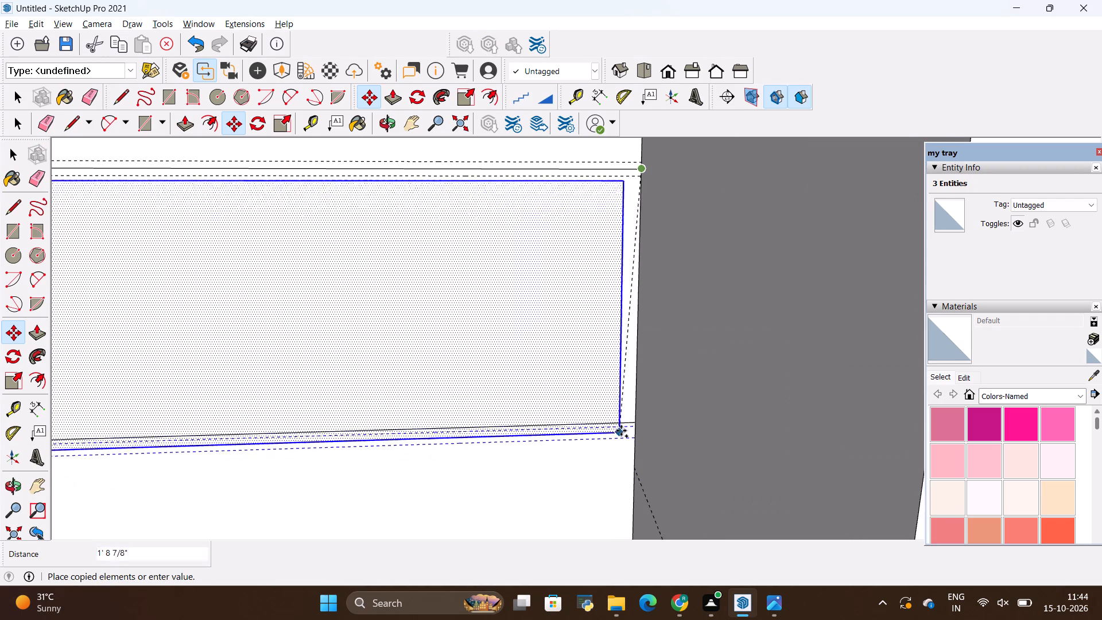
pyautogui.click(630, 423)
# Copy the guide pair, shelf line and face down from the fourth shelf line onto the fifth, lowest shelf line.
pyautogui.keyDown('ctrl'); pyautogui.click(632, 425); pyautogui.keyUp('ctrl')
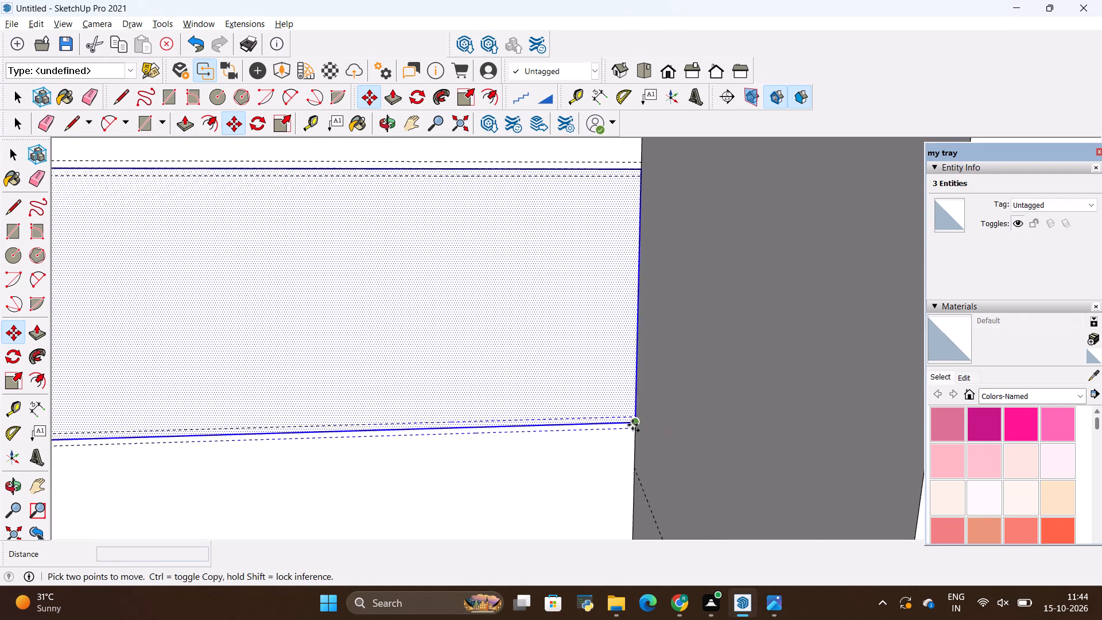
pyautogui.scroll(-17, 576, 380)
pyautogui.scroll(-5, 568, 378)
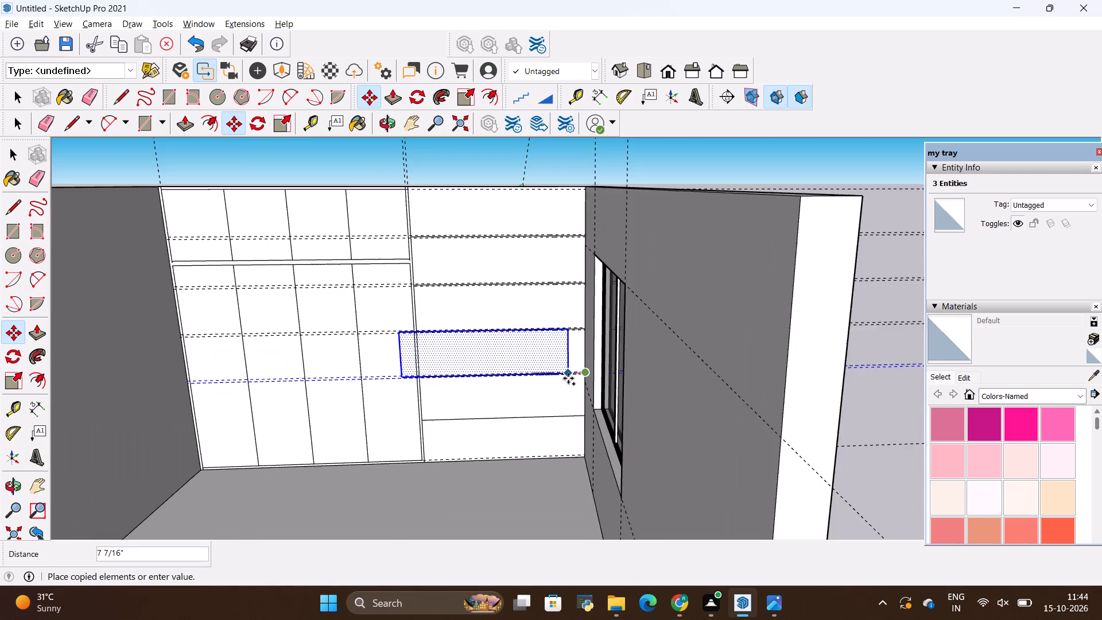
pyautogui.scroll(16, 568, 436)
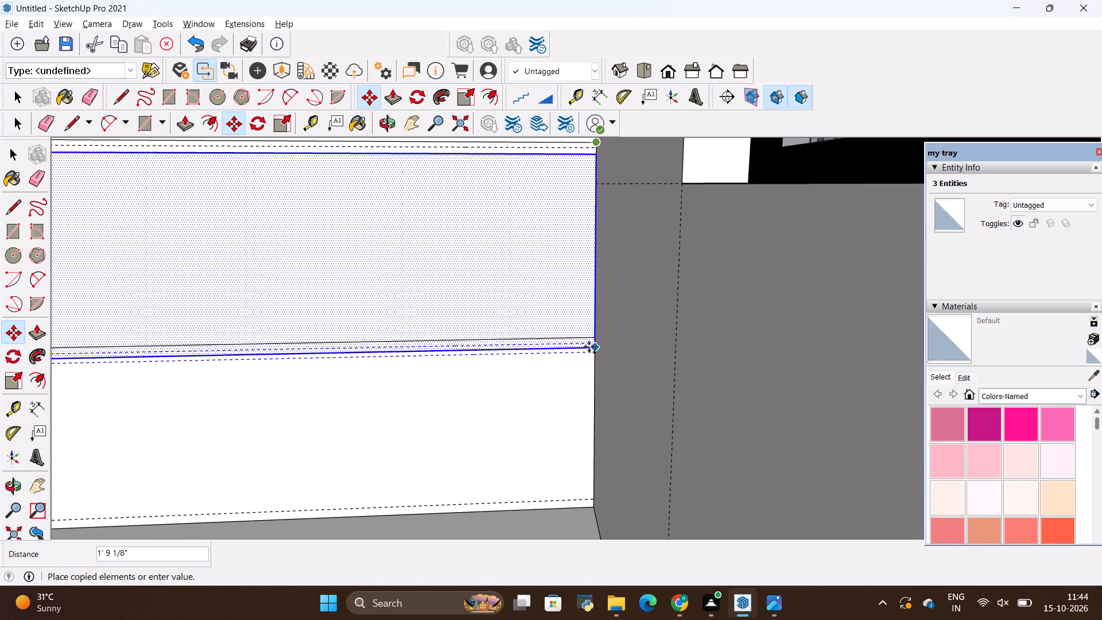
pyautogui.click(591, 340)
pyautogui.scroll(-4, 550, 420)
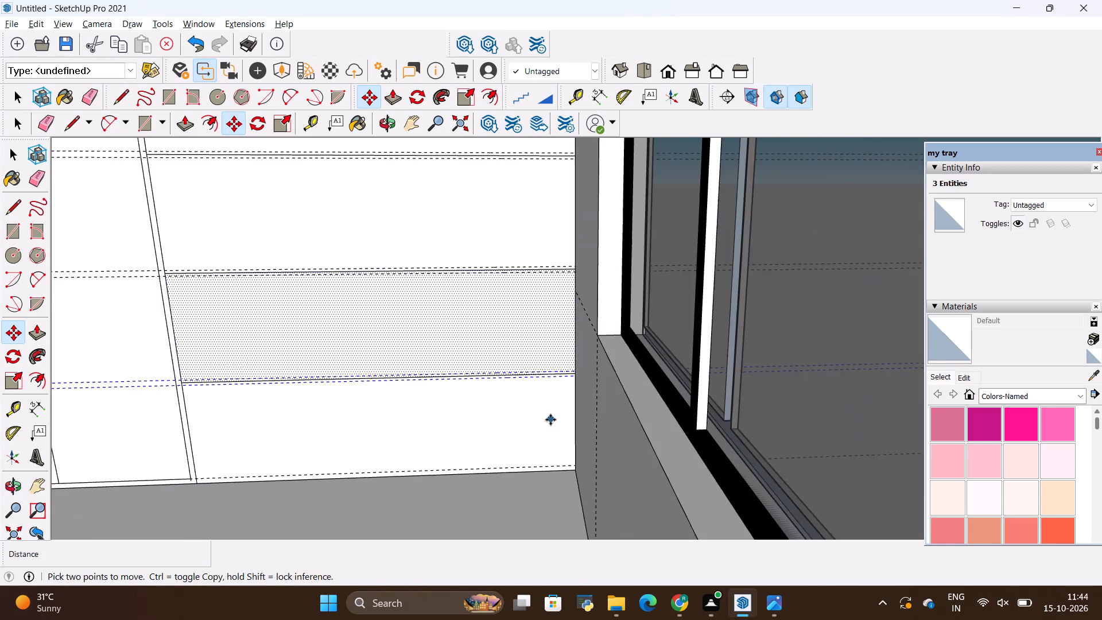
pyautogui.scroll(-12, 550, 420)
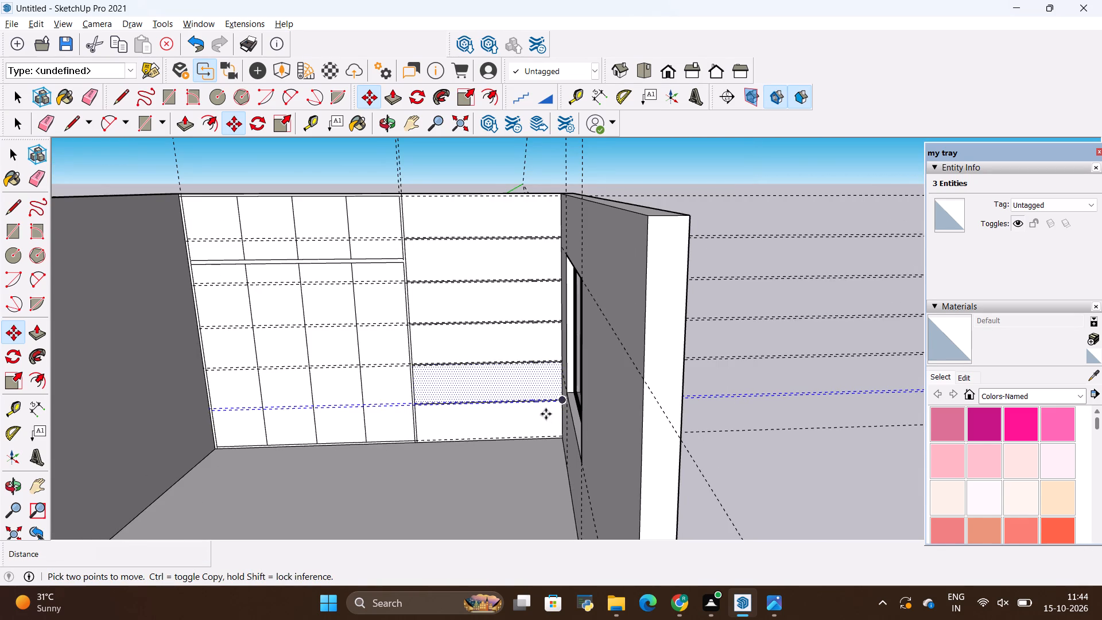
pyautogui.press('Escape')
pyautogui.press('space')
# Check the shelving against the bedroom reference image and draw a 1" by 6' rectangle between the guides around the lowest shelf line.
pyautogui.click(478, 424)
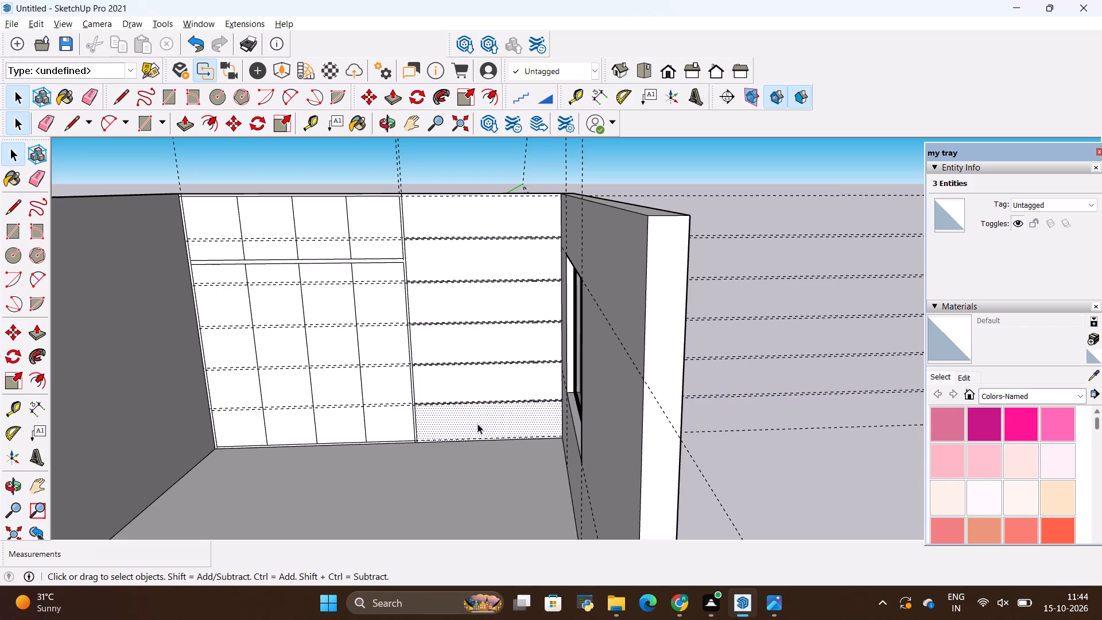
pyautogui.hotkey('alt', 'Tab')
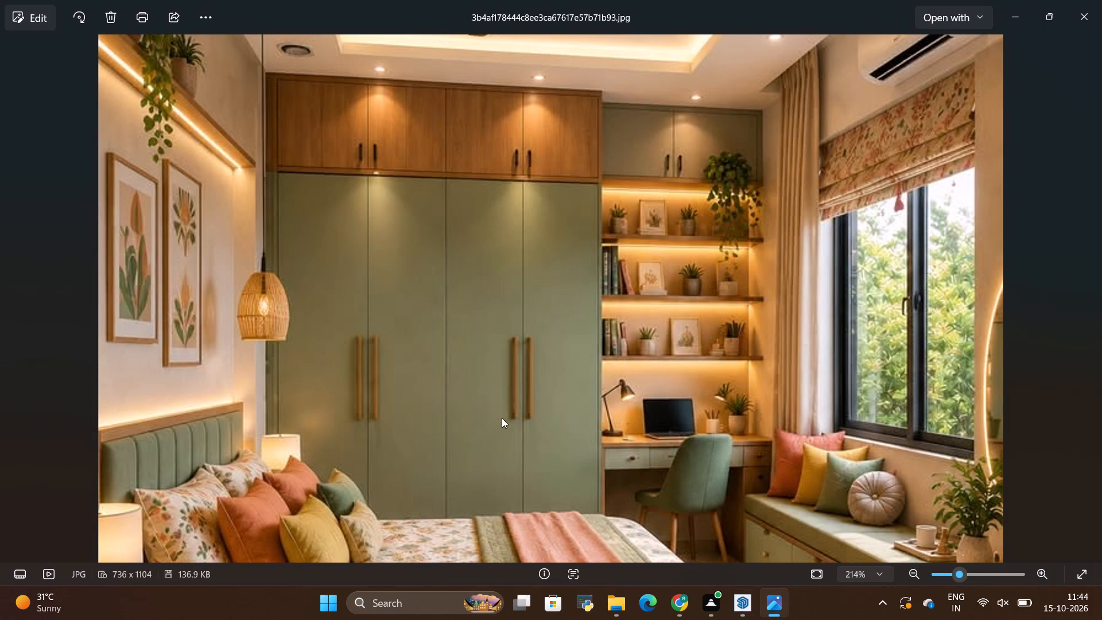
pyautogui.hotkey('alt', 'Tab')
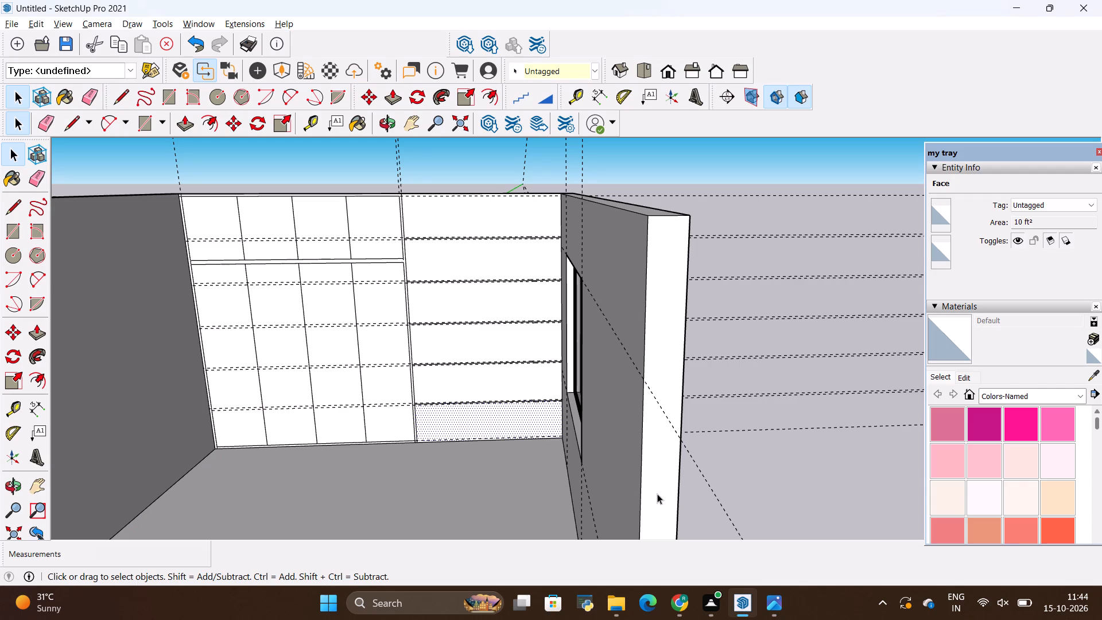
pyautogui.press('r')
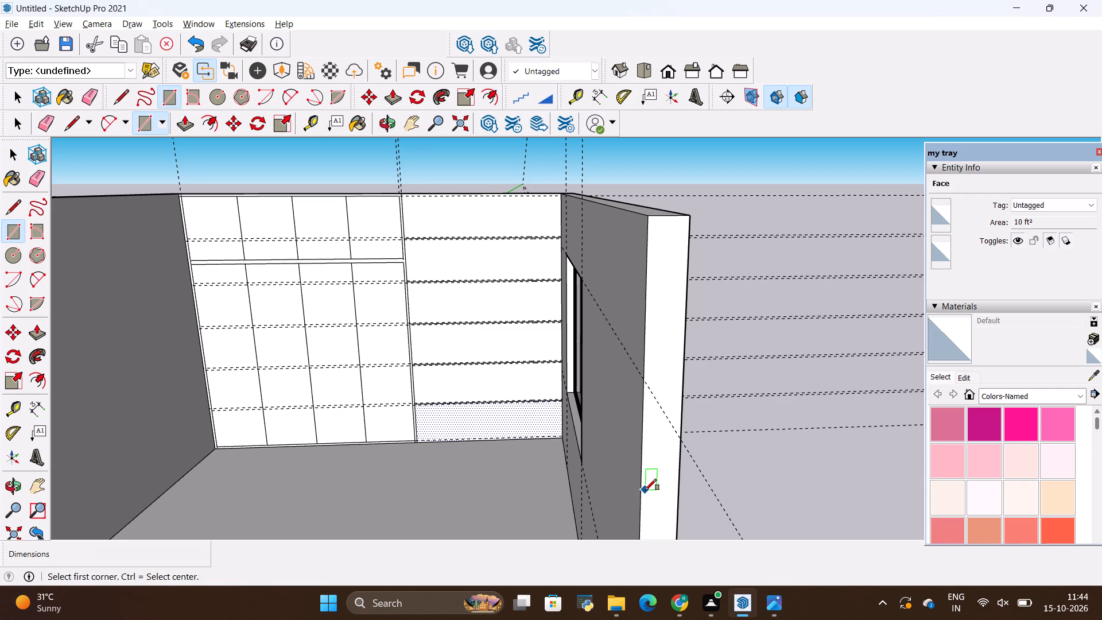
pyautogui.scroll(1, 593, 478)
pyautogui.scroll(-3, 489, 394)
pyautogui.scroll(4, 483, 308)
pyautogui.moveTo(509, 440); pyautogui.dragTo(522, 416, button='middle')
pyautogui.scroll(6, 443, 466)
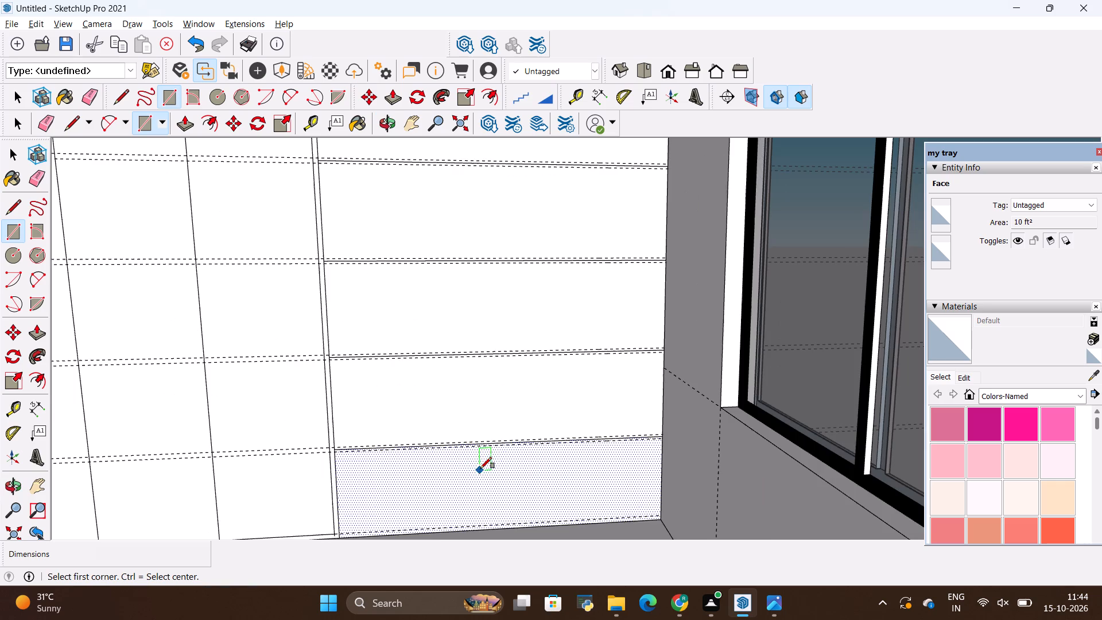
pyautogui.press('r')
pyautogui.scroll(4, 417, 461)
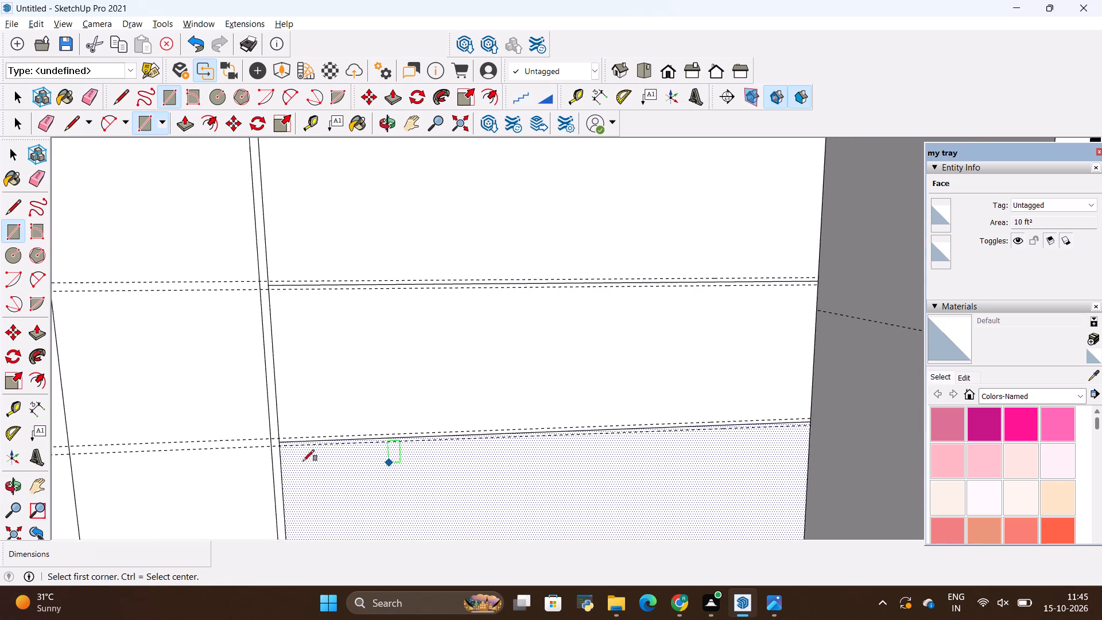
pyautogui.scroll(4, 303, 461)
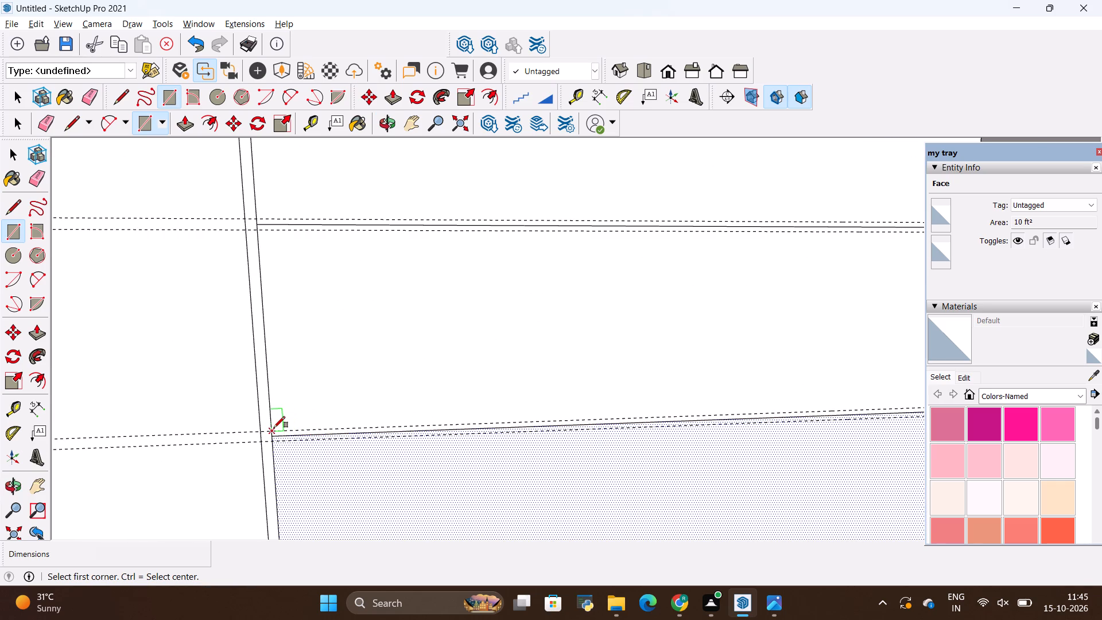
pyautogui.scroll(1, 274, 428)
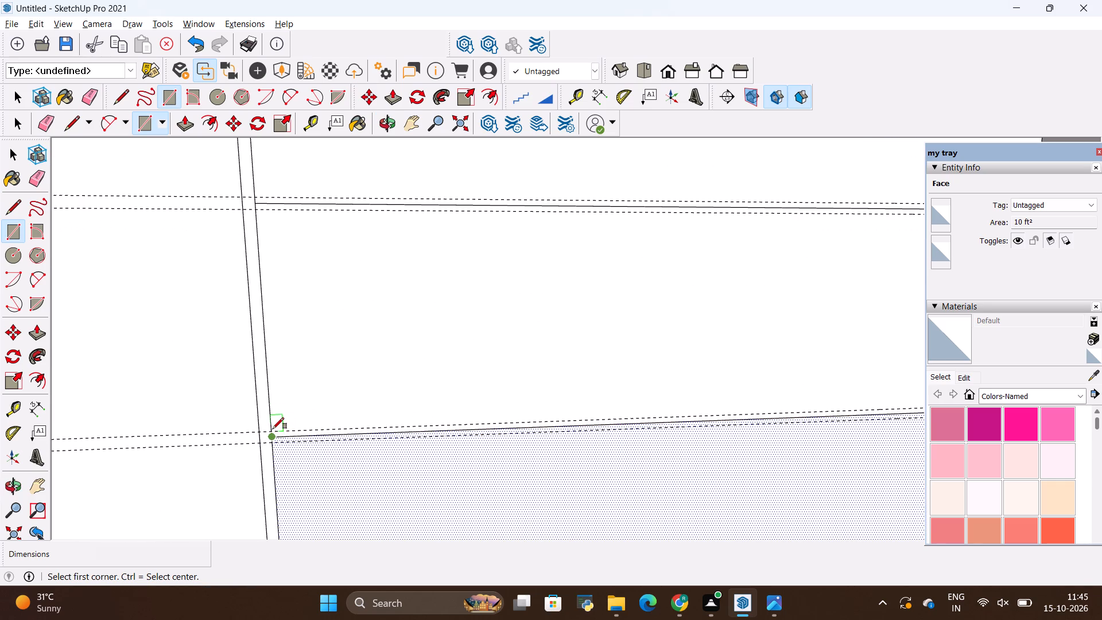
pyautogui.scroll(8, 274, 428)
pyautogui.click(269, 435)
pyautogui.scroll(-2, 255, 421)
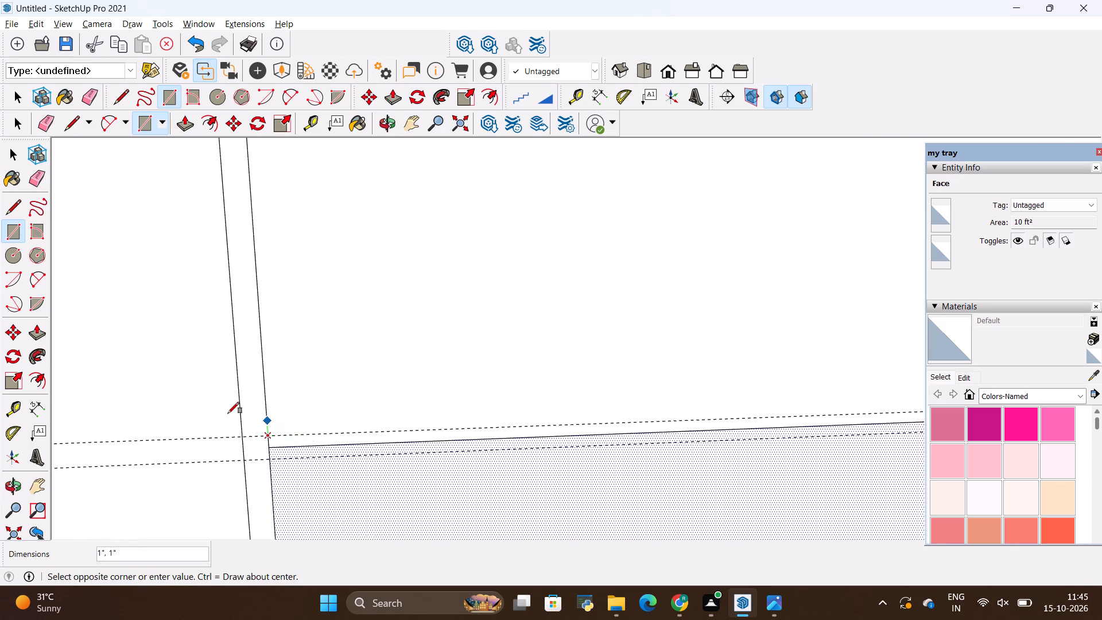
pyautogui.scroll(-13, 228, 413)
pyautogui.scroll(5, 719, 421)
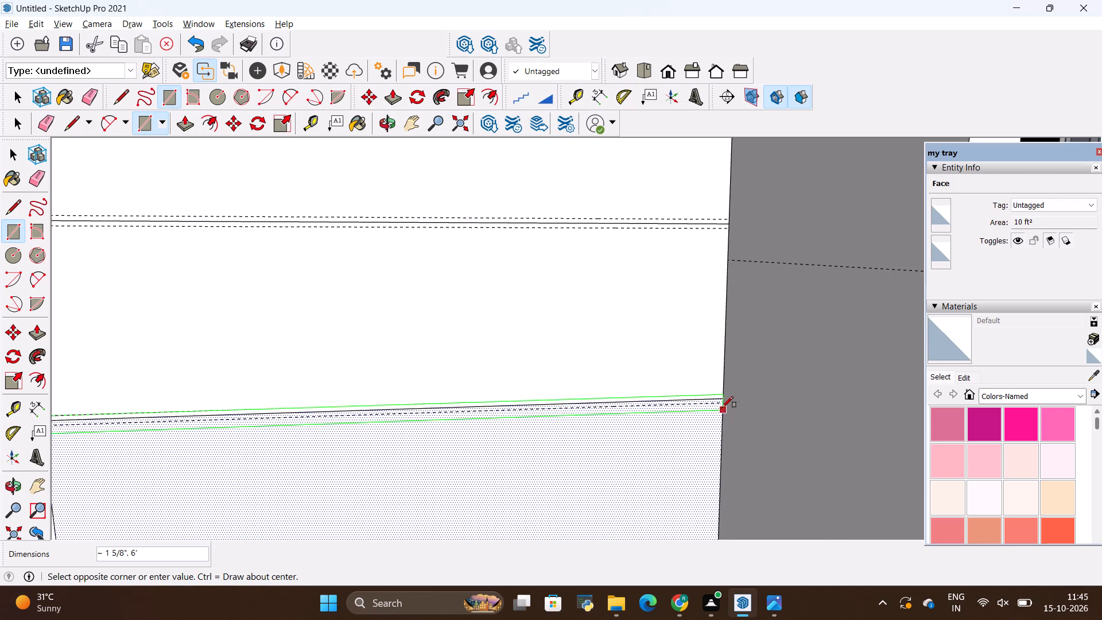
pyautogui.scroll(5, 722, 408)
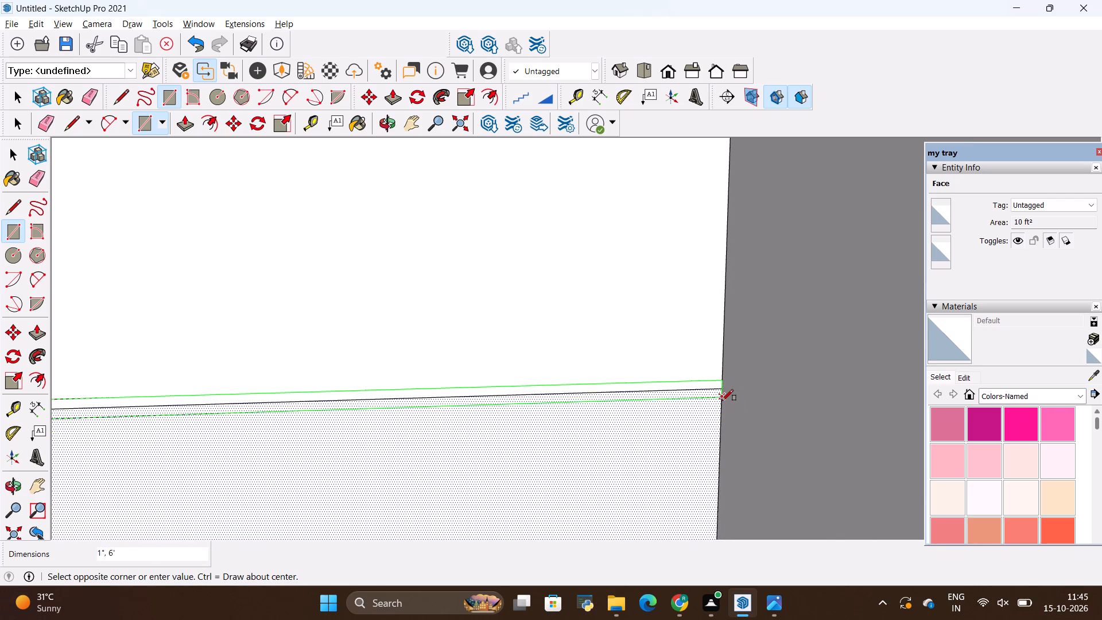
pyautogui.click(722, 401)
# Draw a 1" by 6' rectangle between the two guides around the fourth shelf line, directly above the lowest shelf.
pyautogui.scroll(-14, 795, 494)
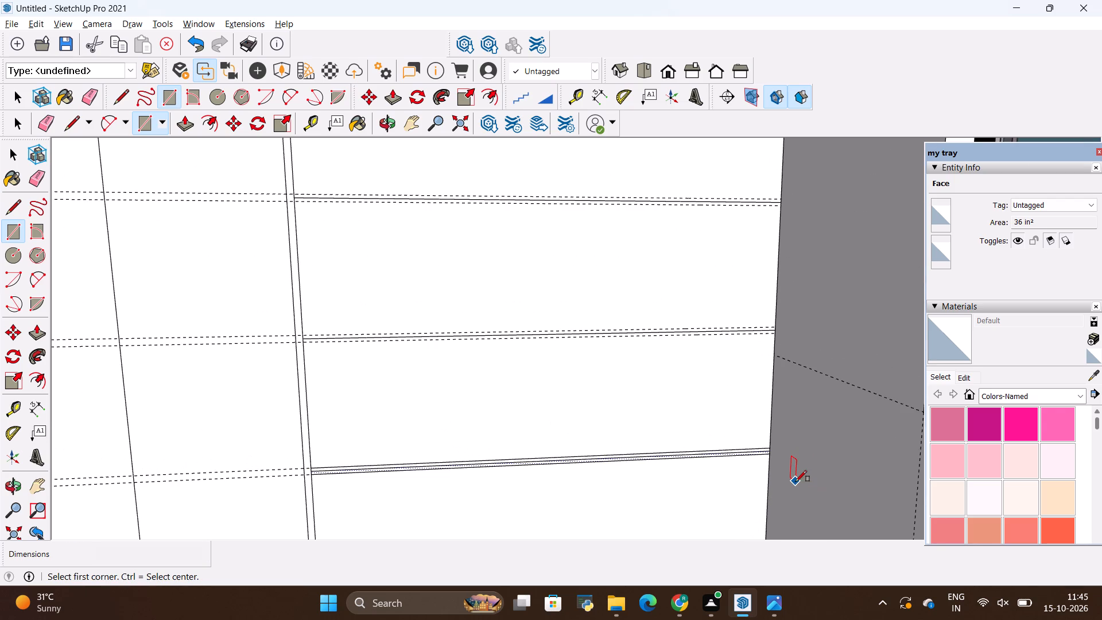
pyautogui.scroll(-4, 592, 431)
pyautogui.scroll(3, 445, 361)
pyautogui.scroll(4, 821, 361)
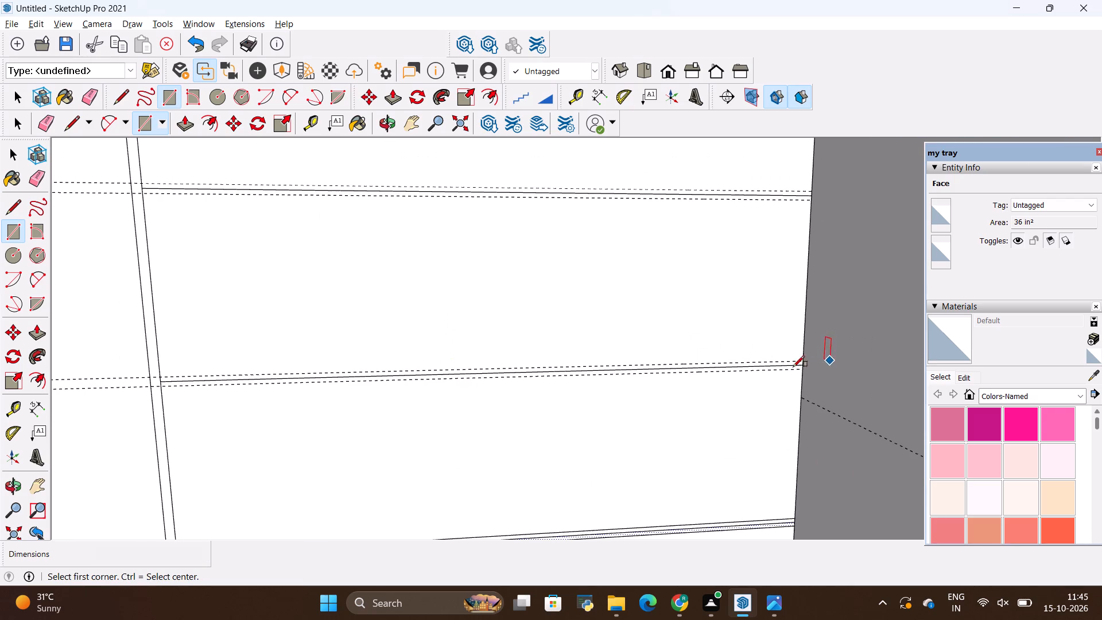
pyautogui.scroll(2, 179, 369)
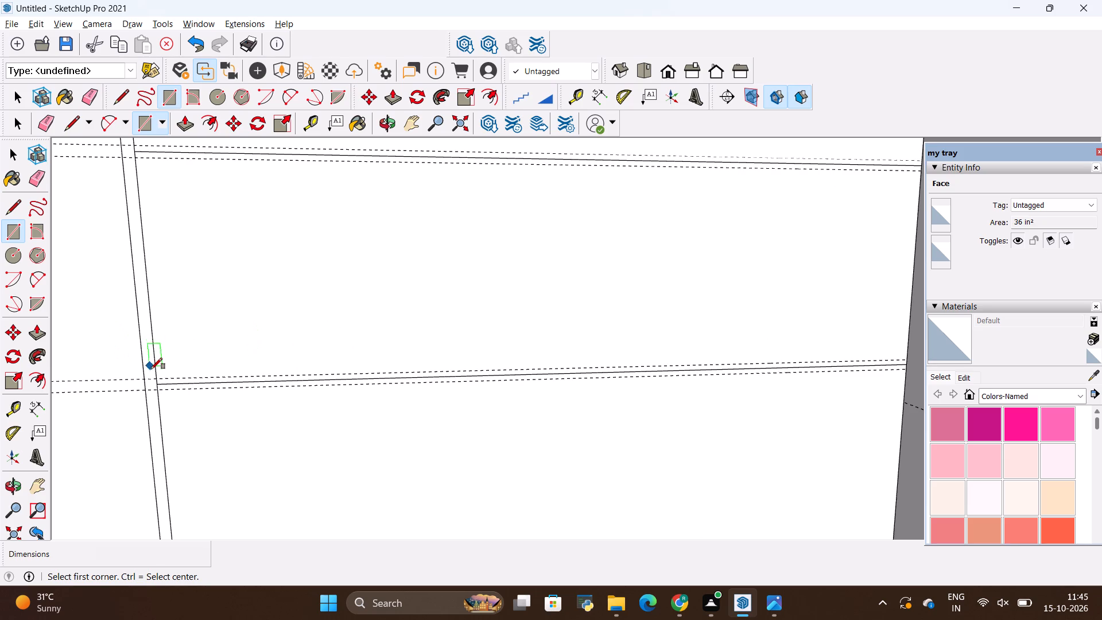
pyautogui.click(153, 375)
pyautogui.scroll(-4, 381, 381)
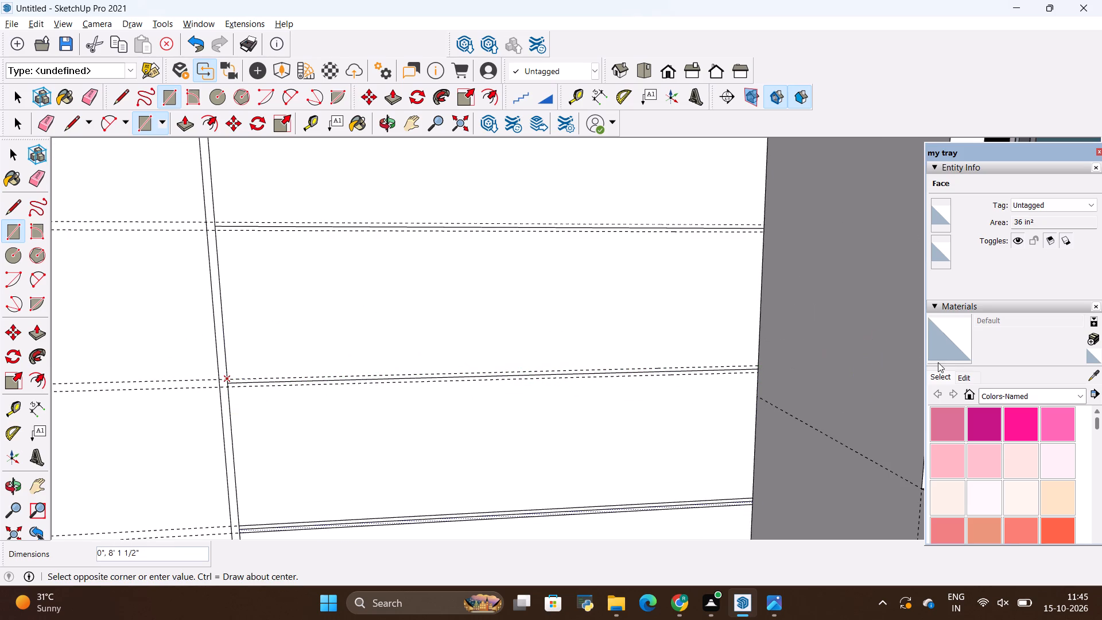
pyautogui.scroll(6, 773, 376)
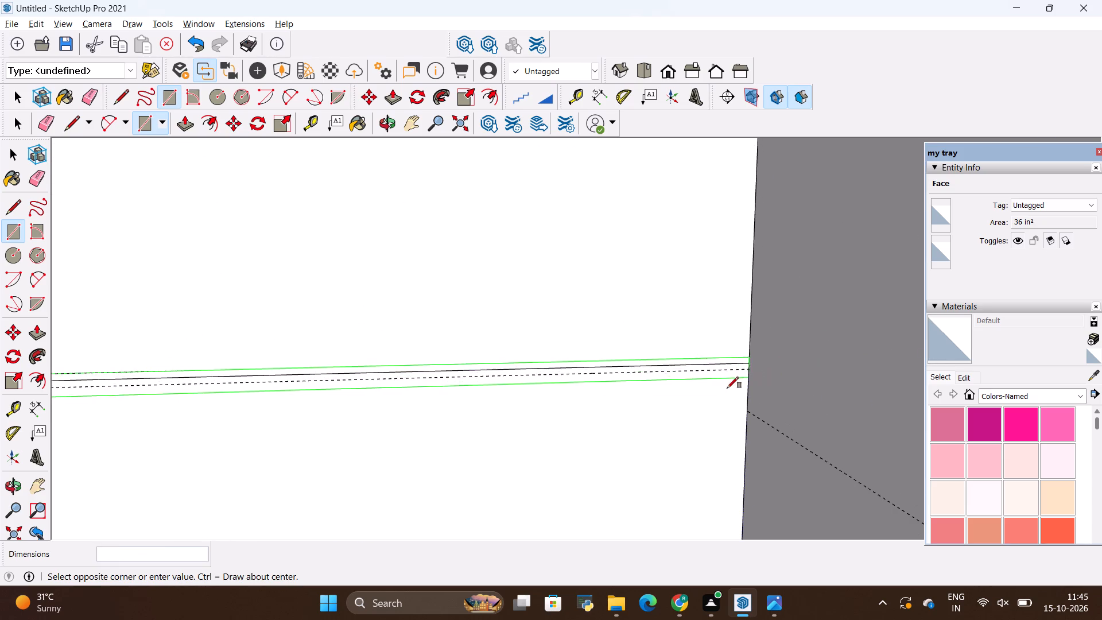
pyautogui.scroll(1, 725, 389)
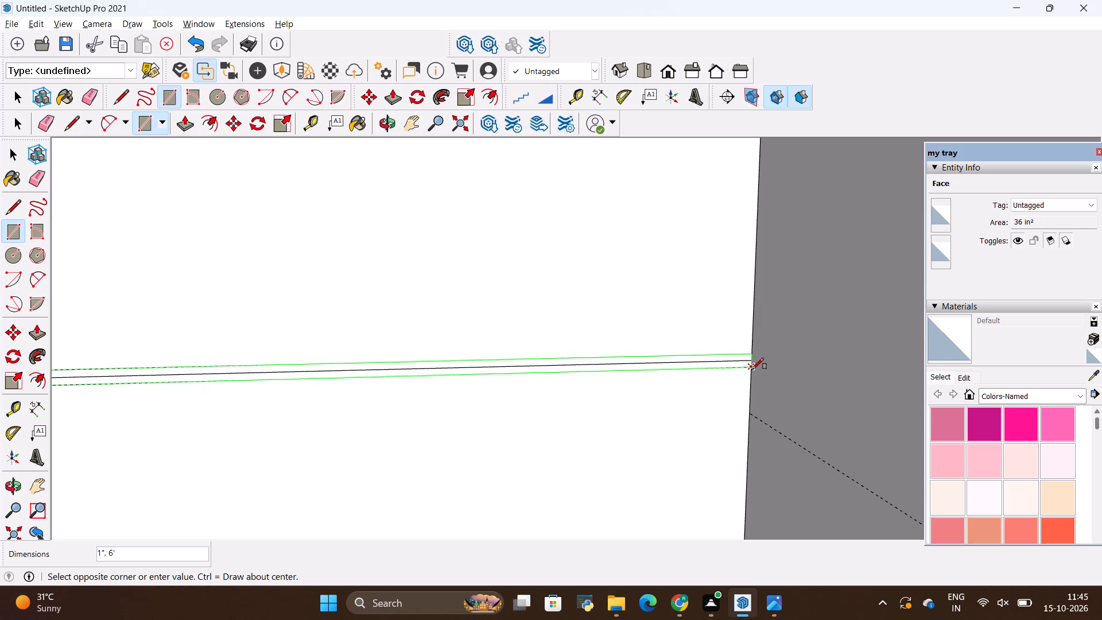
pyautogui.click(752, 369)
# Draw a 1" by 6' rectangle between the two guides around the third shelf line.
pyautogui.scroll(-15, 867, 433)
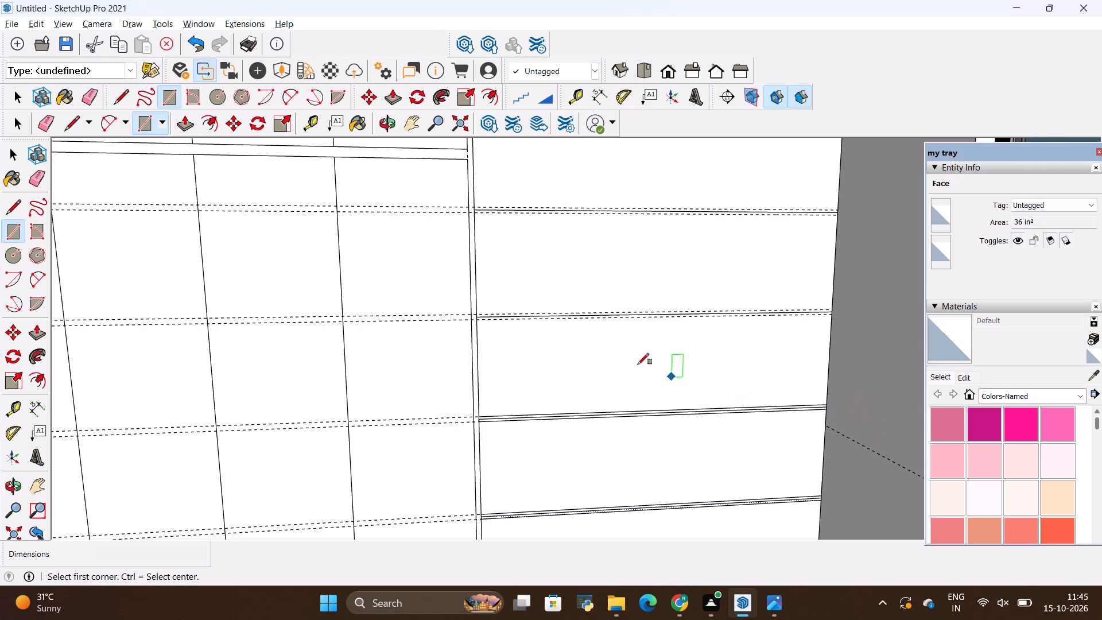
pyautogui.scroll(8, 528, 335)
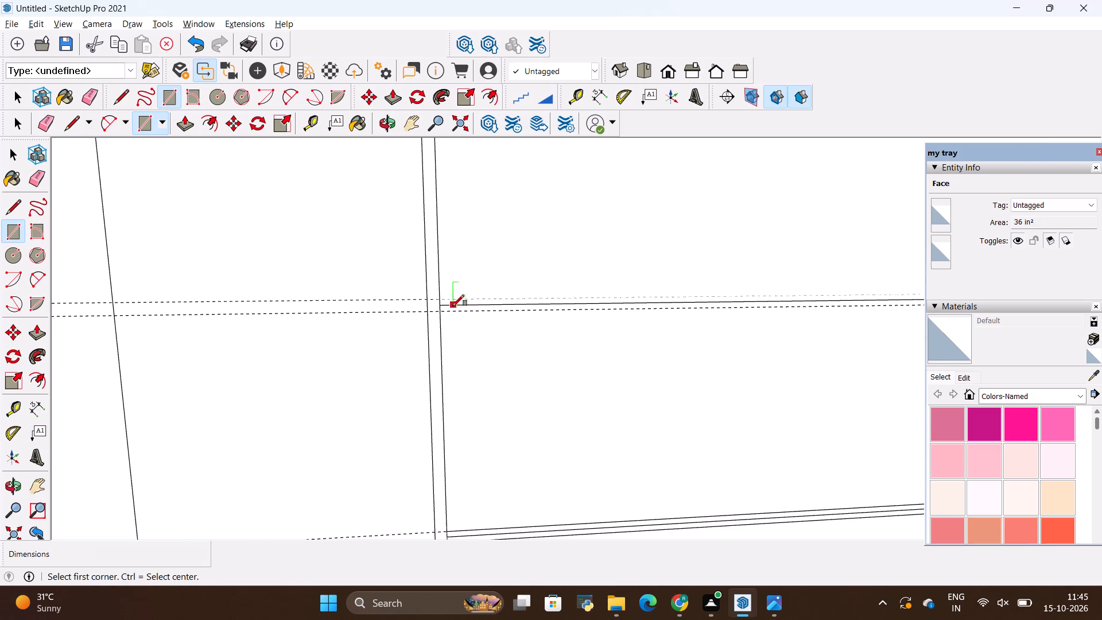
pyautogui.scroll(6, 440, 299)
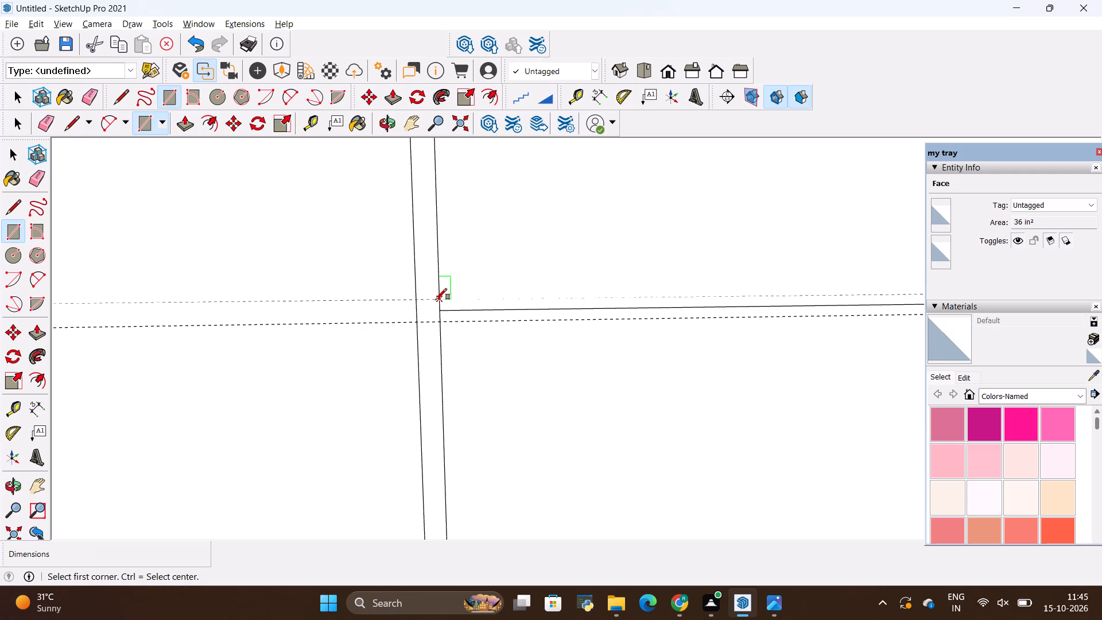
pyautogui.scroll(3, 436, 300)
pyautogui.click(440, 298)
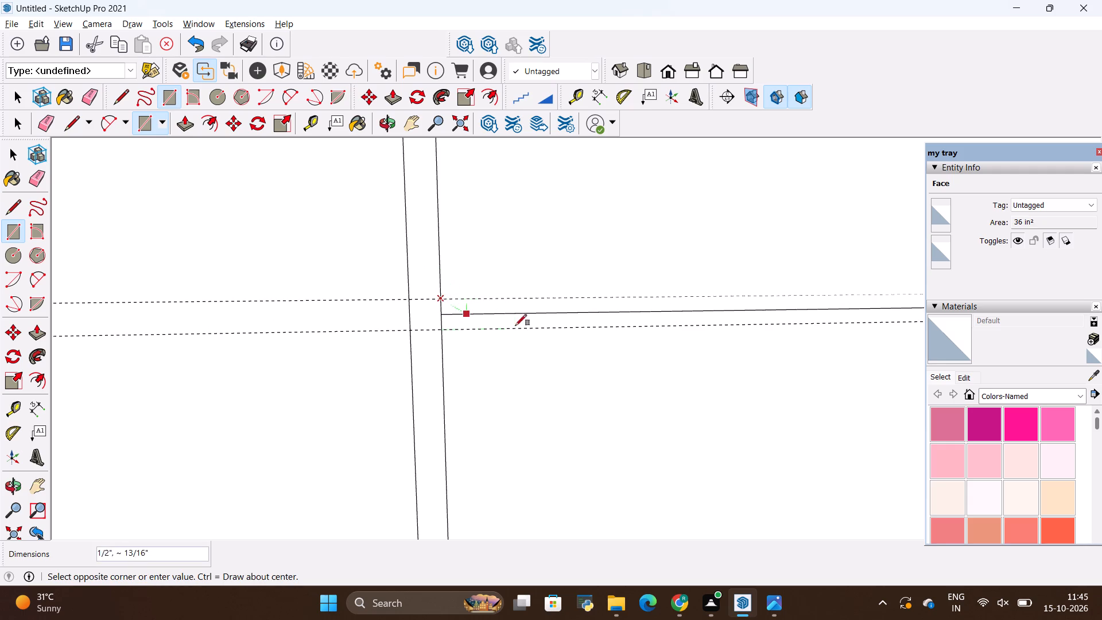
pyautogui.scroll(-12, 421, 330)
pyautogui.scroll(1, 336, 327)
pyautogui.scroll(-7, 336, 327)
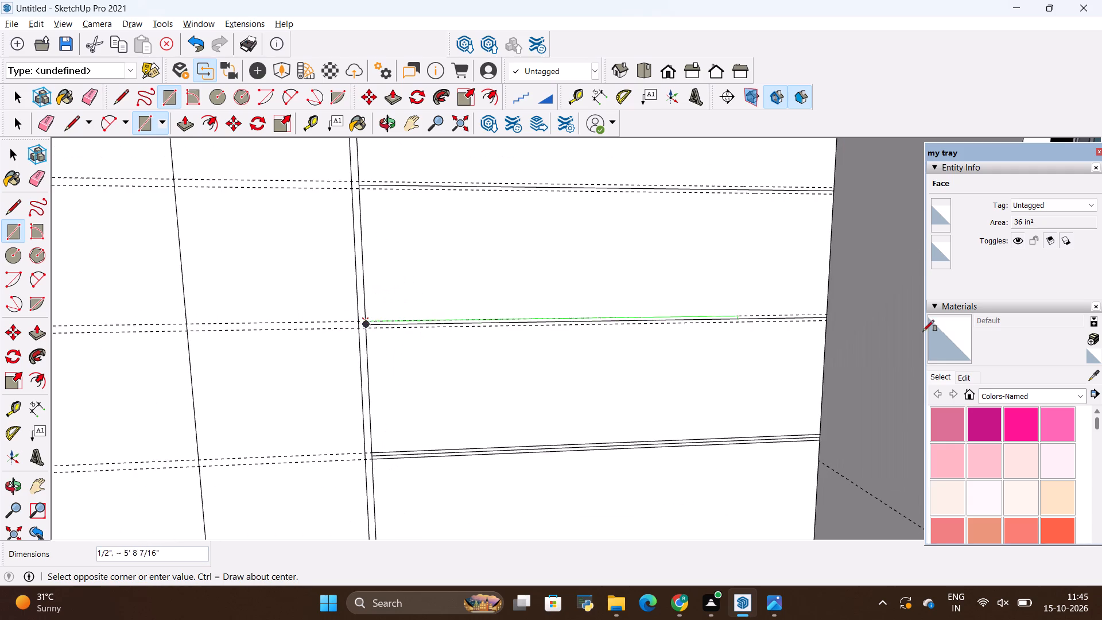
pyautogui.scroll(15, 876, 316)
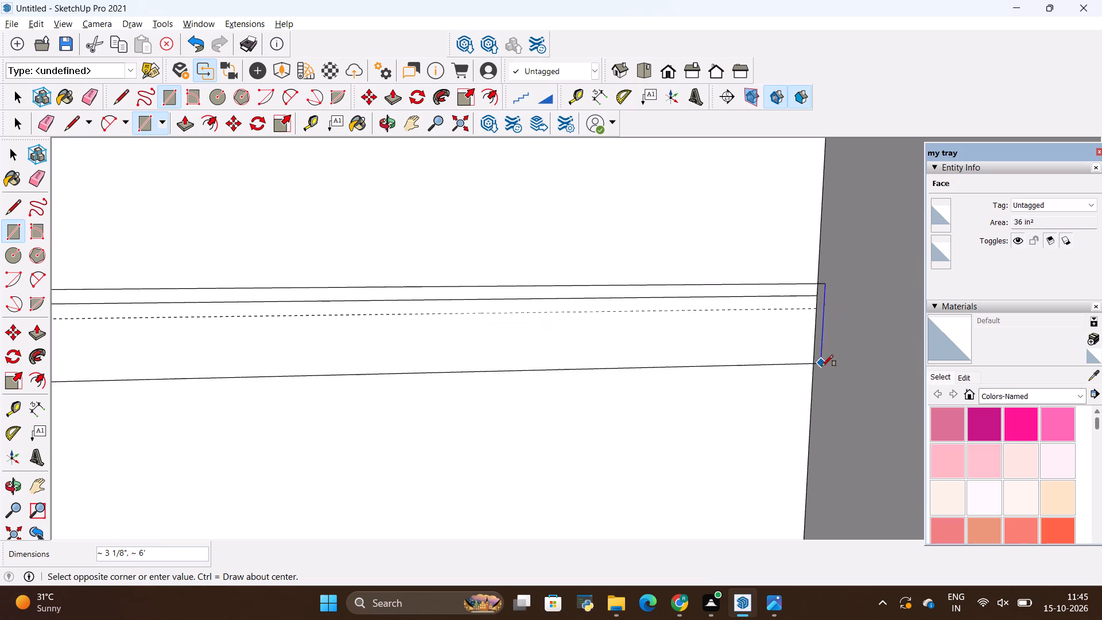
pyautogui.scroll(-1, 822, 366)
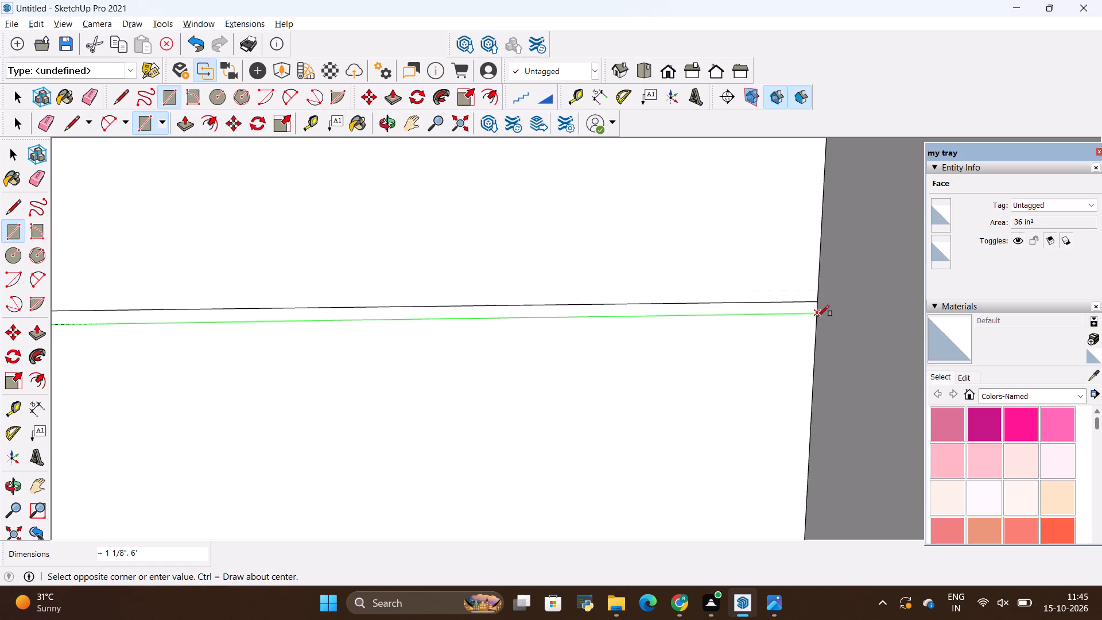
pyautogui.click(818, 316)
pyautogui.press('space')
pyautogui.click(751, 369)
# Draw a 1" by 6' rectangle between the two guides around the second shelf line from the top.
pyautogui.scroll(-6, 773, 395)
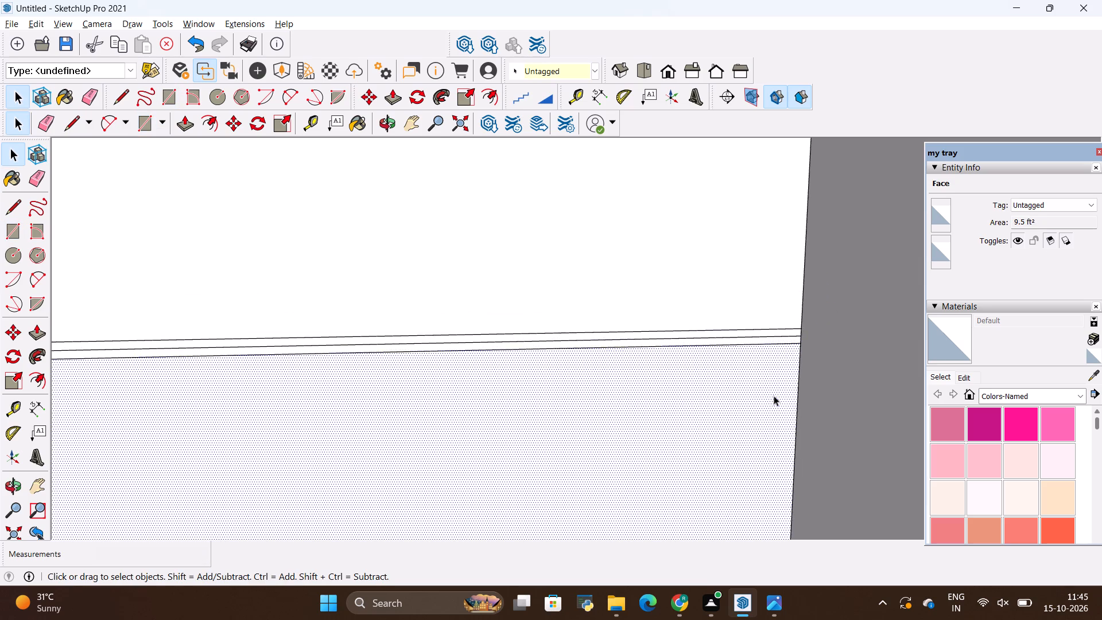
pyautogui.scroll(-17, 774, 396)
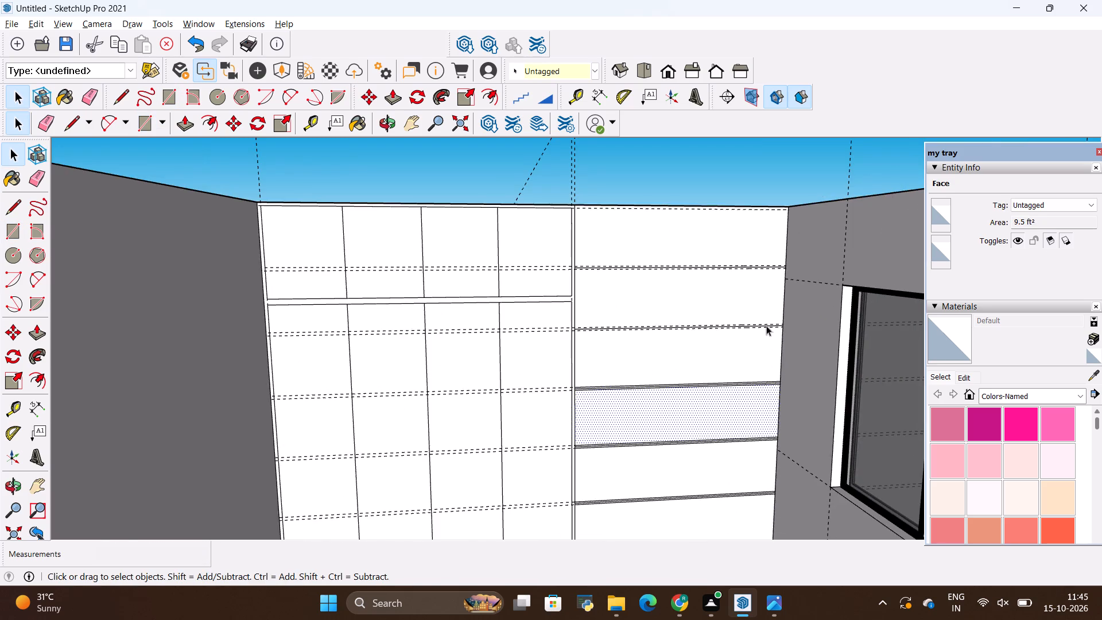
pyautogui.scroll(3, 762, 283)
pyautogui.press('r')
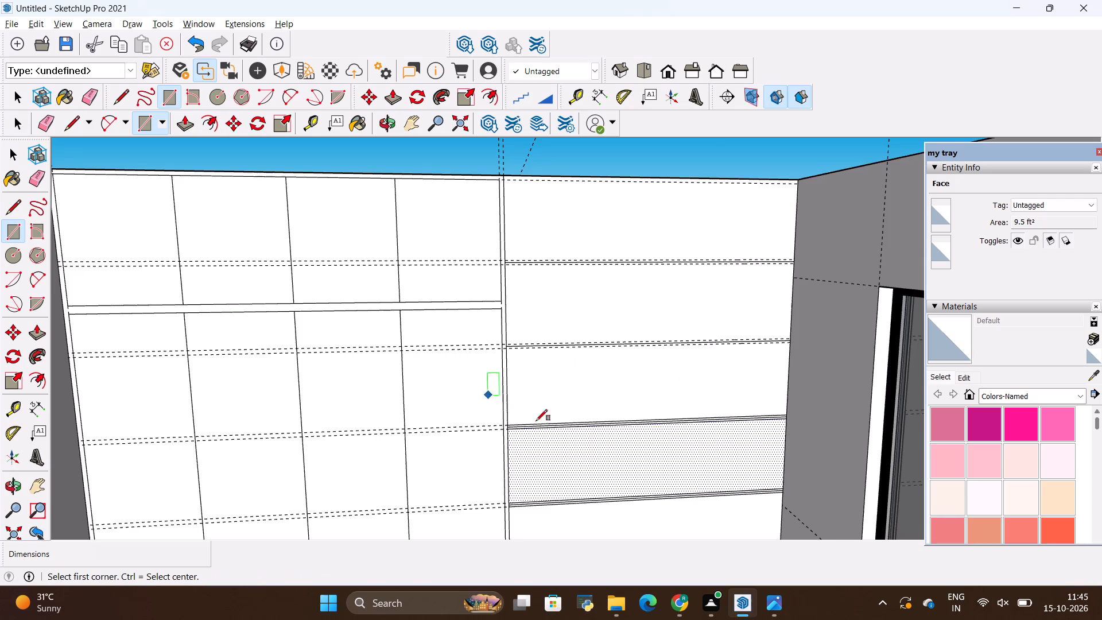
pyautogui.scroll(4, 591, 450)
pyautogui.scroll(6, 505, 289)
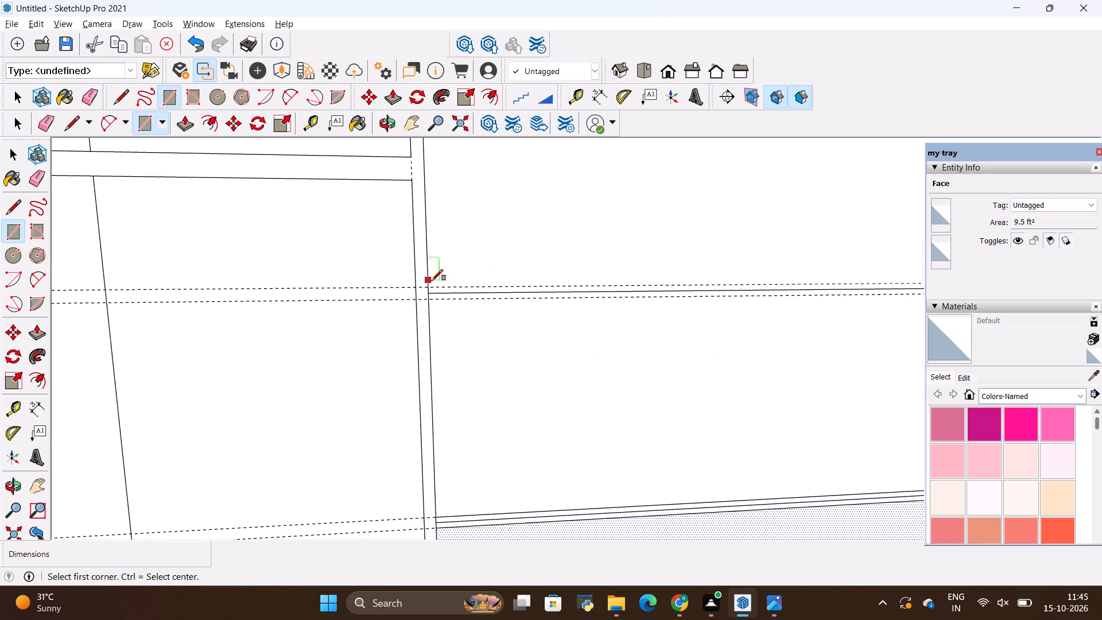
pyautogui.click(429, 284)
pyautogui.scroll(-4, 495, 309)
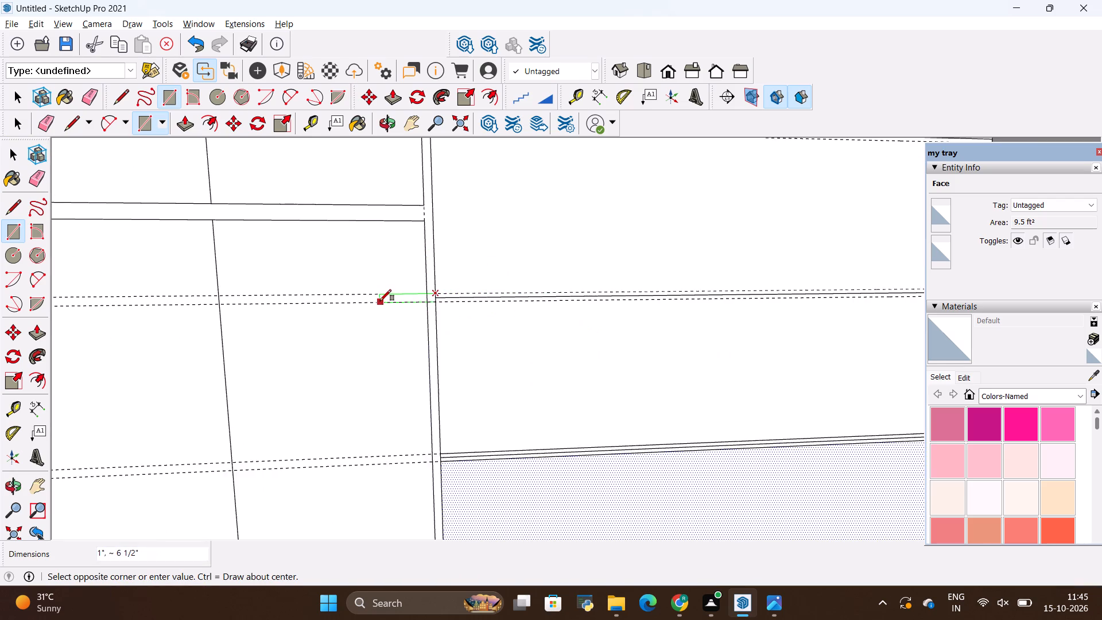
pyautogui.scroll(-4, 380, 301)
pyautogui.scroll(17, 973, 285)
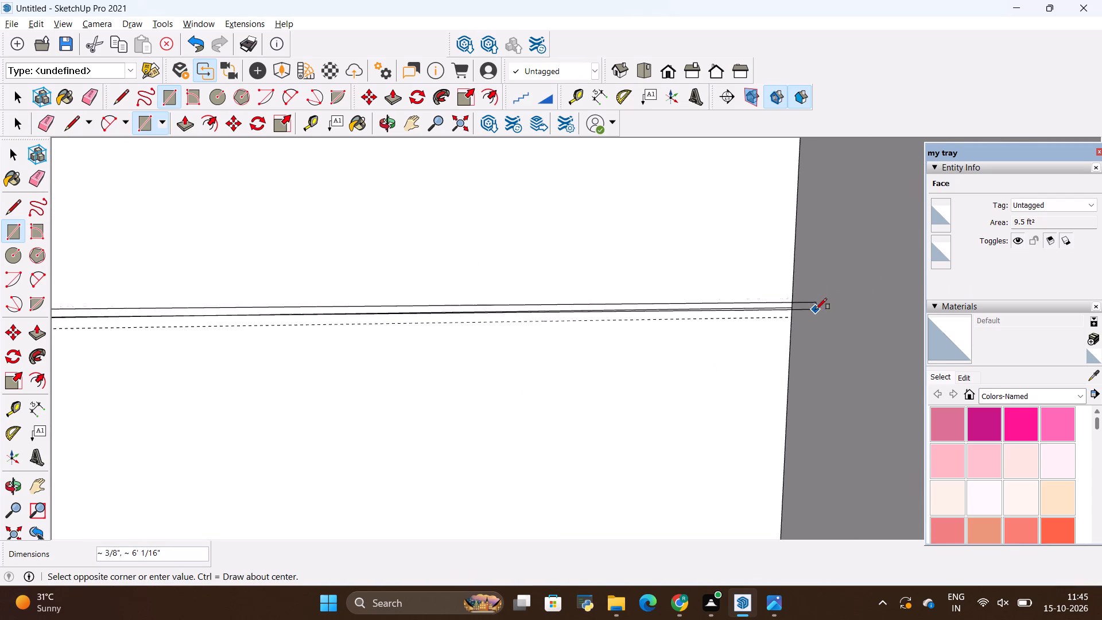
pyautogui.scroll(2, 816, 309)
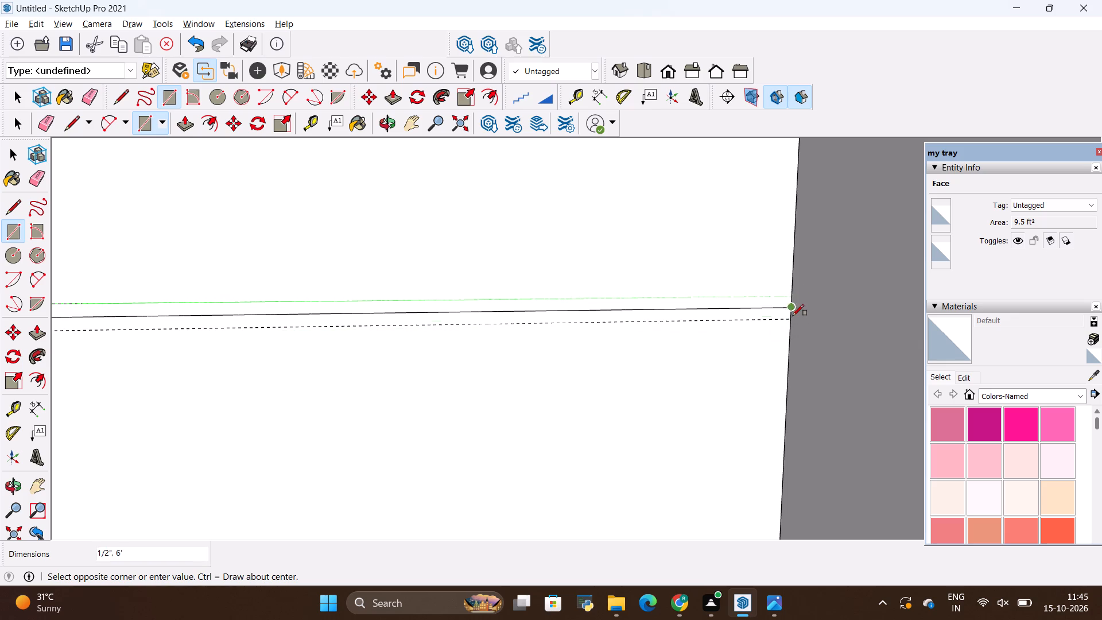
pyautogui.click(791, 320)
# Draw a 1" by 6' rectangle between the two guides around the topmost shelf line.
pyautogui.scroll(-5, 789, 406)
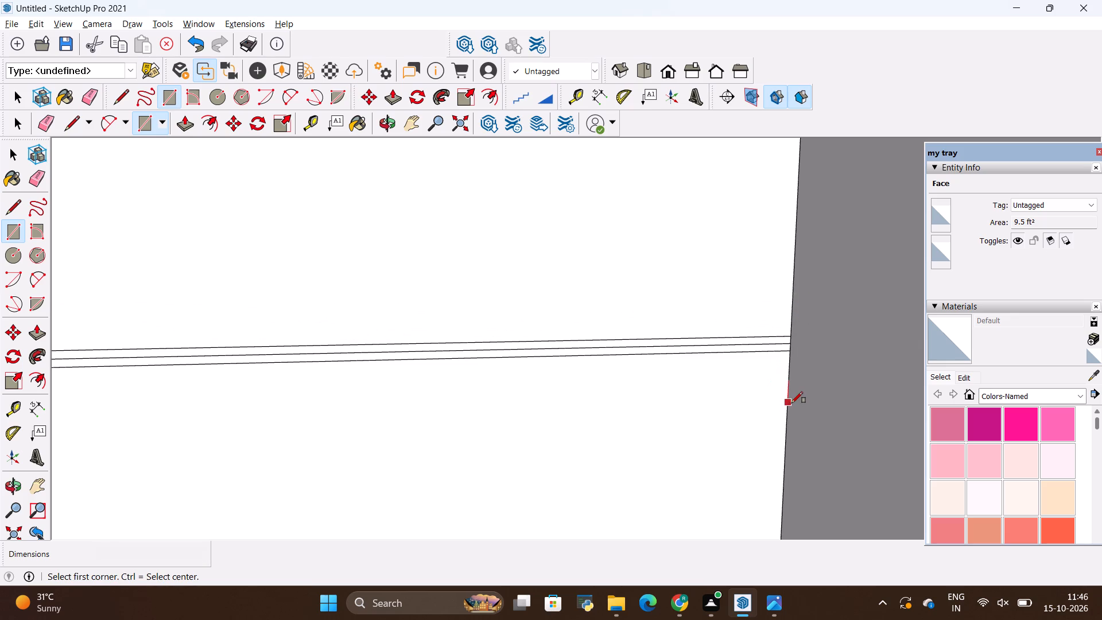
pyautogui.scroll(-15, 791, 403)
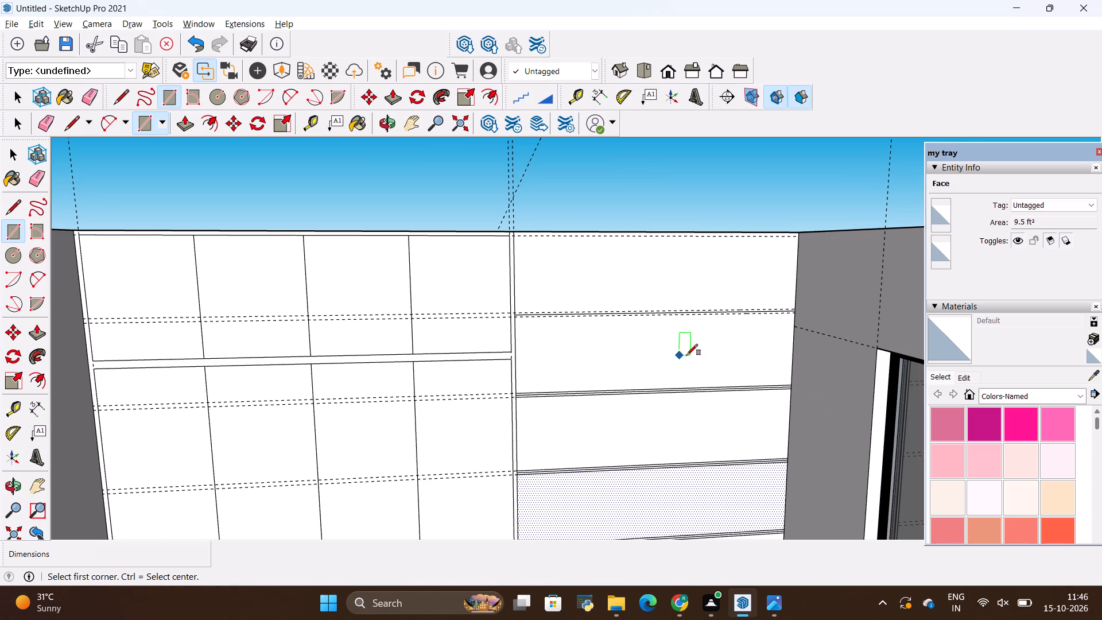
pyautogui.scroll(2, 856, 296)
pyautogui.scroll(2, 809, 305)
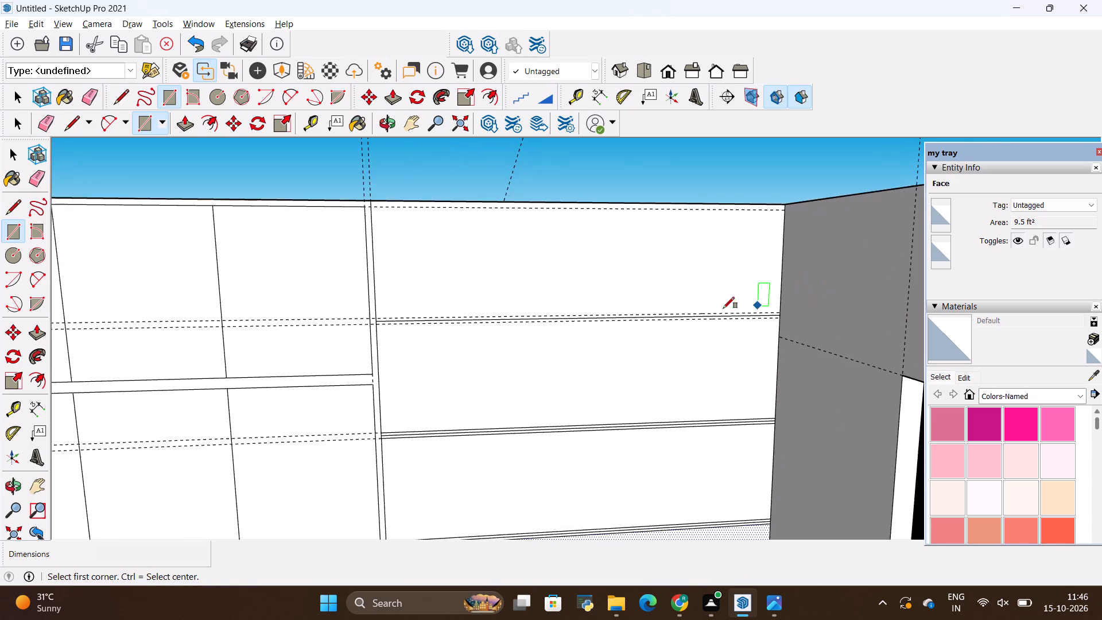
pyautogui.scroll(4, 720, 309)
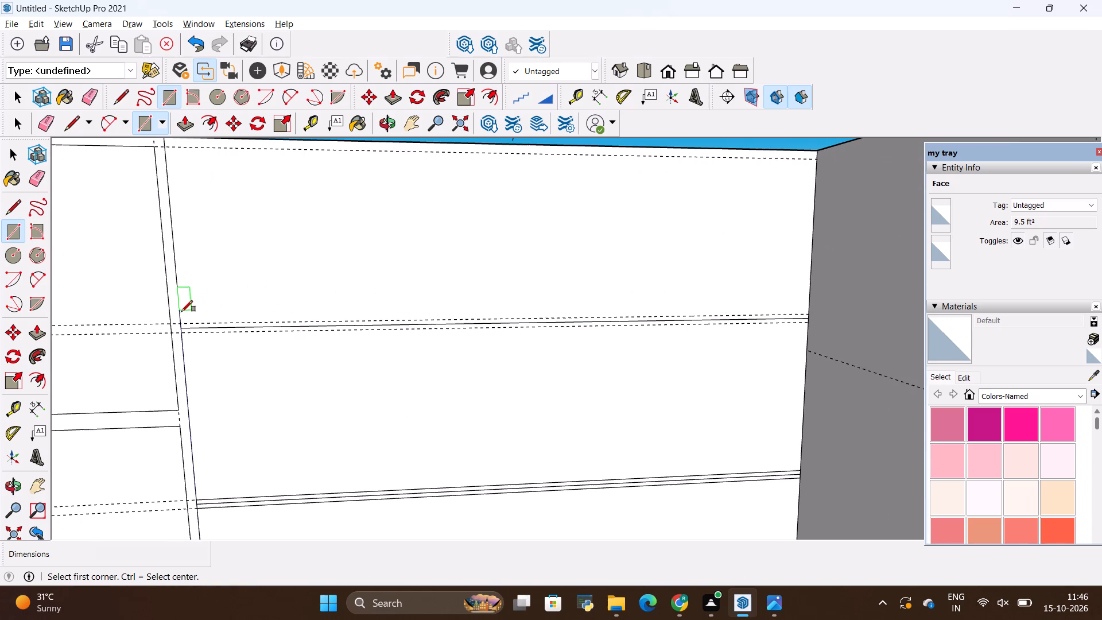
pyautogui.scroll(7, 178, 321)
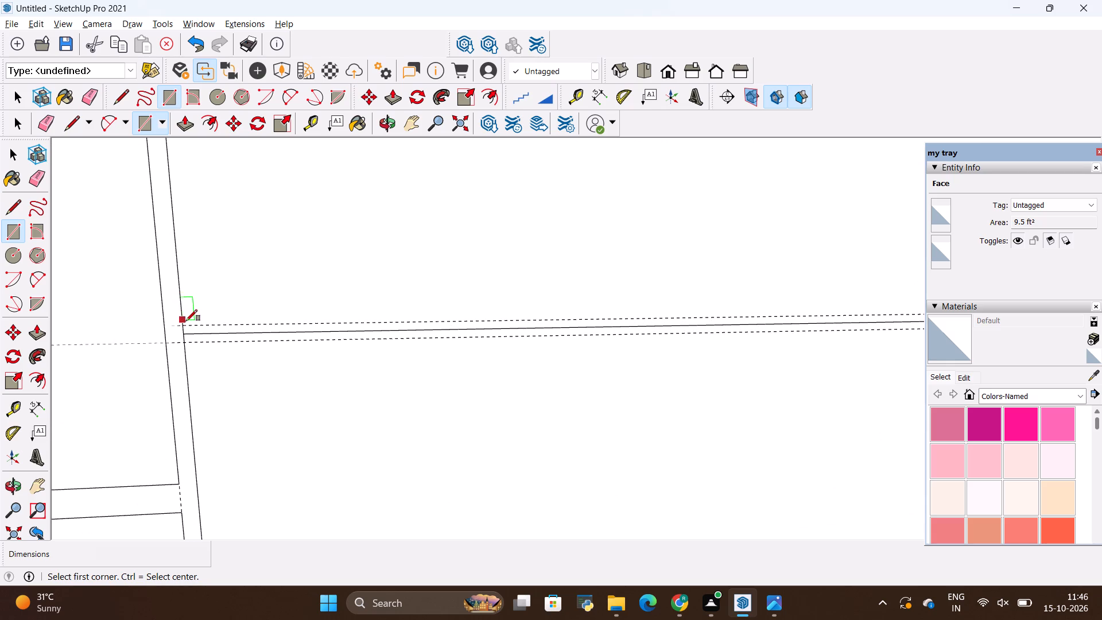
pyautogui.click(185, 321)
pyautogui.scroll(-14, 236, 301)
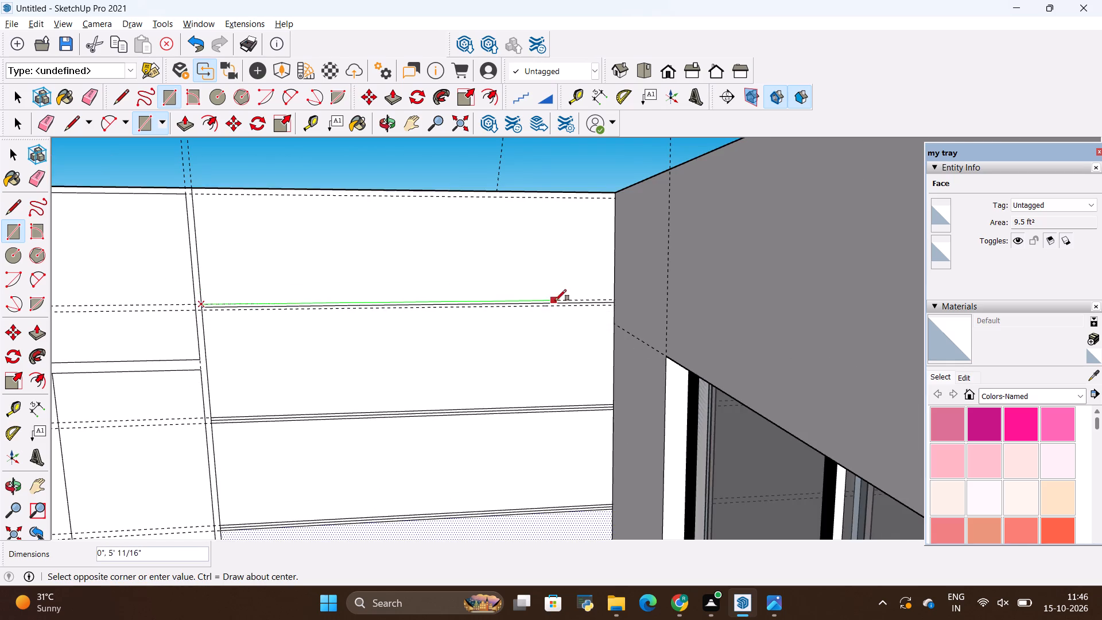
pyautogui.scroll(13, 561, 301)
pyautogui.scroll(3, 647, 321)
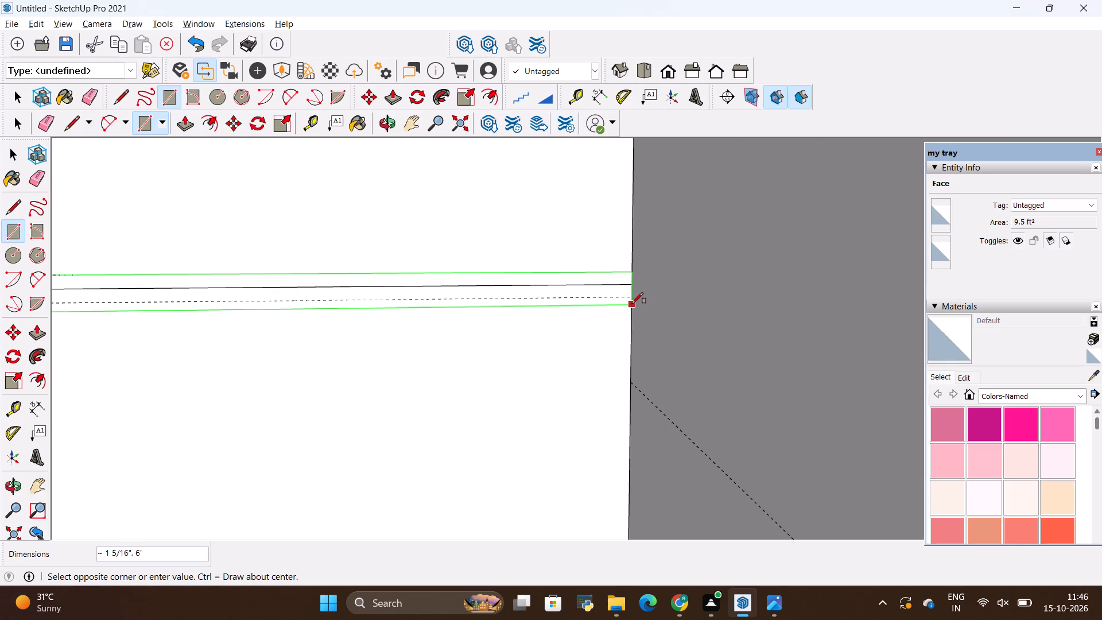
pyautogui.click(631, 300)
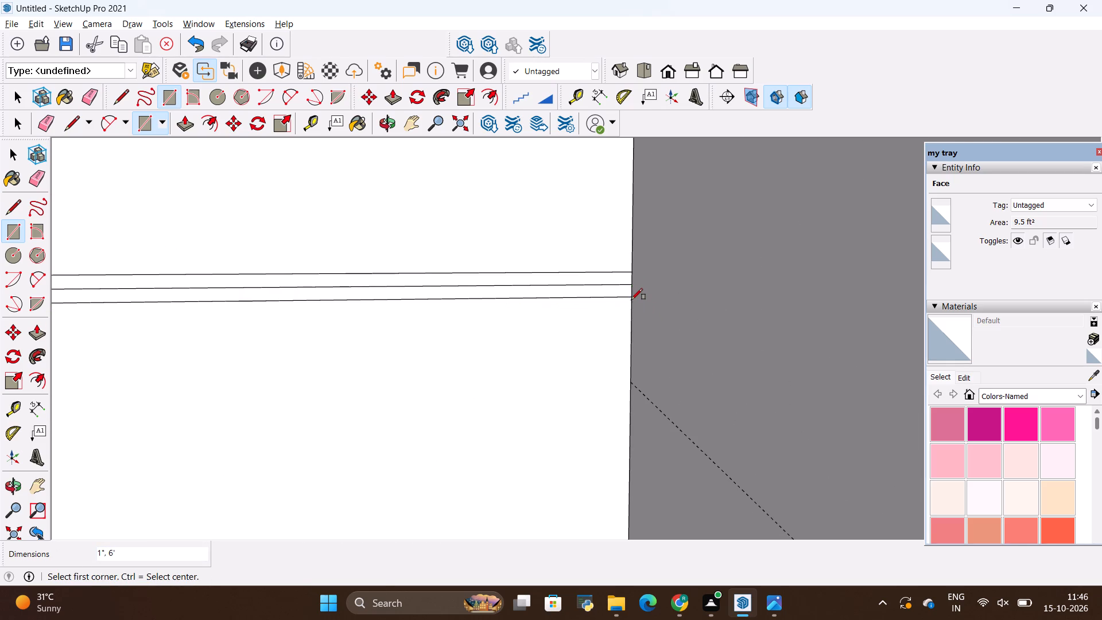
# Erase the original centre line running through the topmost shelf outline.
pyautogui.press('space')
pyautogui.click(559, 294)
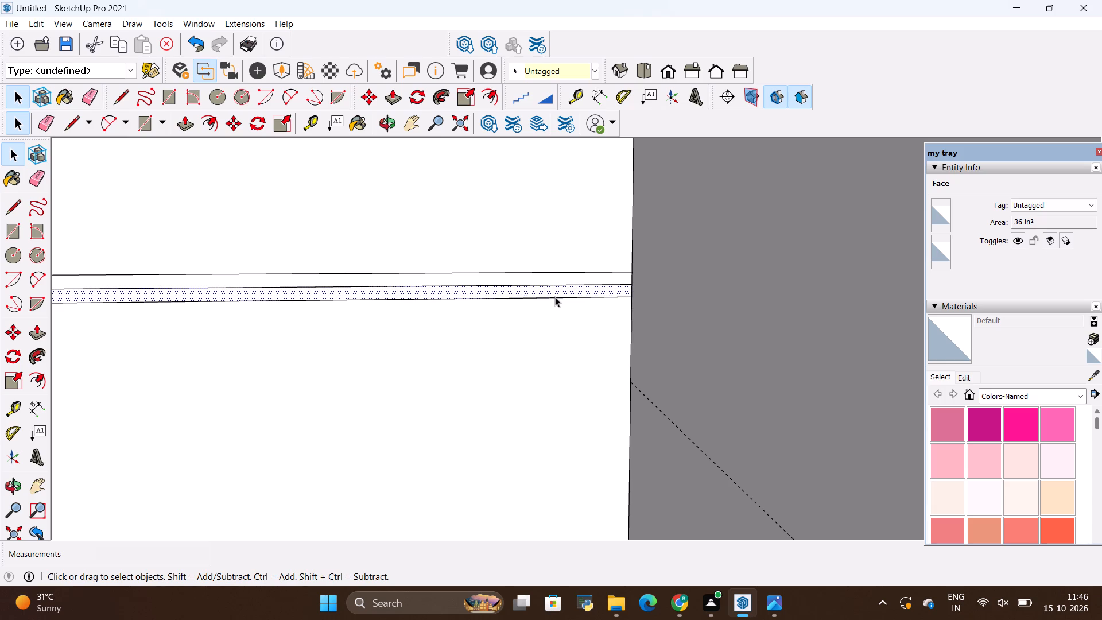
pyautogui.scroll(5, 478, 282)
pyautogui.press('e')
pyautogui.moveTo(556, 280); pyautogui.dragTo(560, 291)
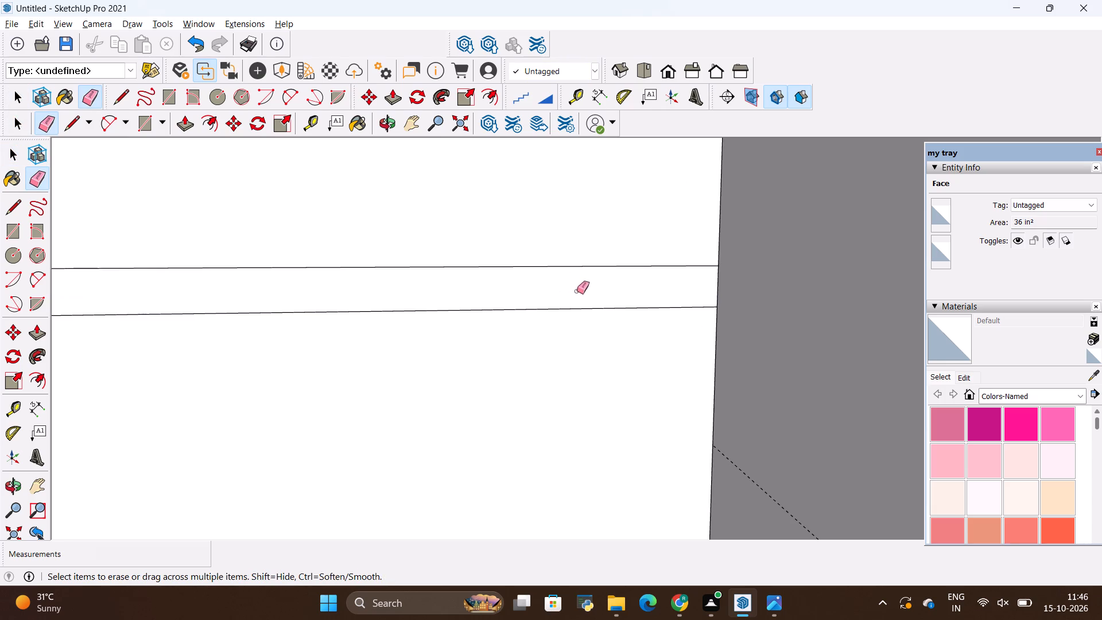
# Erase the centre line inside the second shelf outline from the top, keeping its upper and lower edges.
pyautogui.scroll(-8, 577, 291)
pyautogui.scroll(-13, 492, 255)
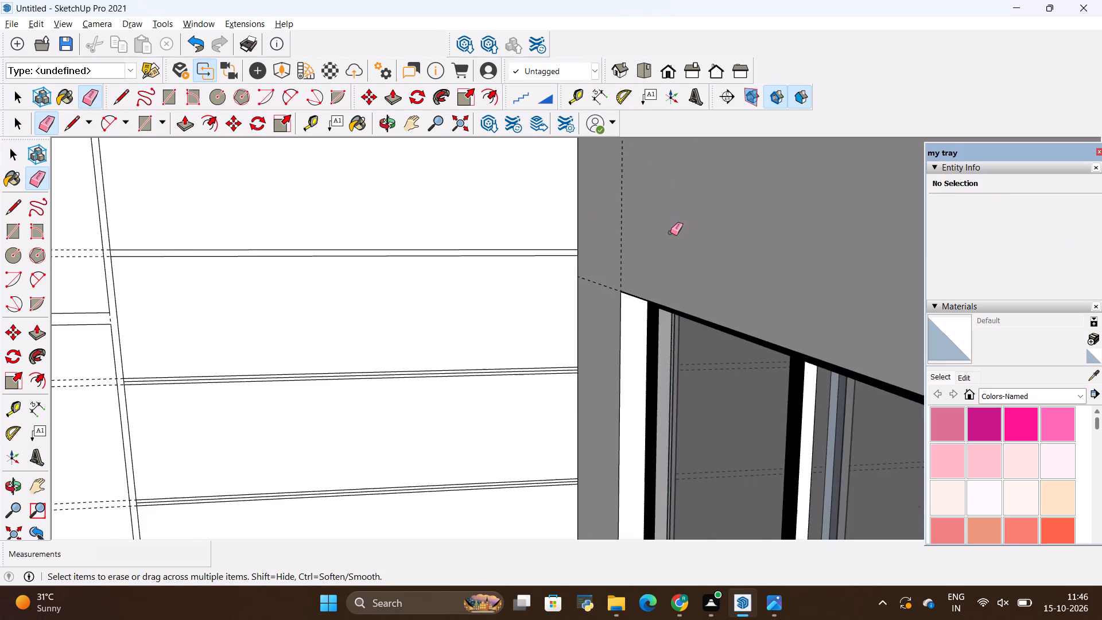
pyautogui.scroll(-11, 670, 232)
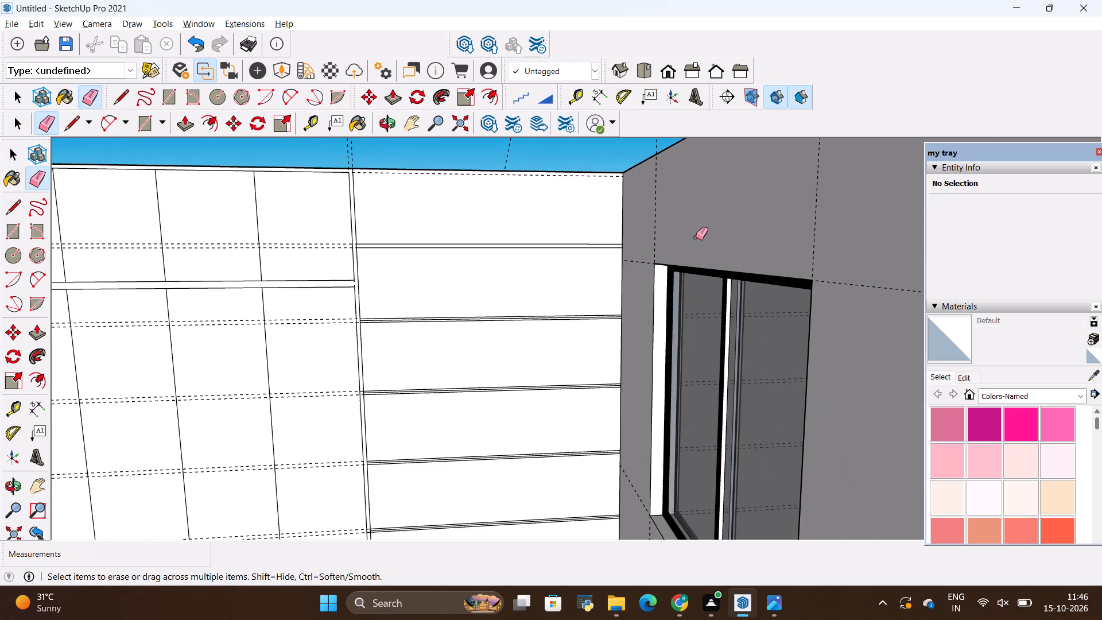
pyautogui.scroll(3, 610, 253)
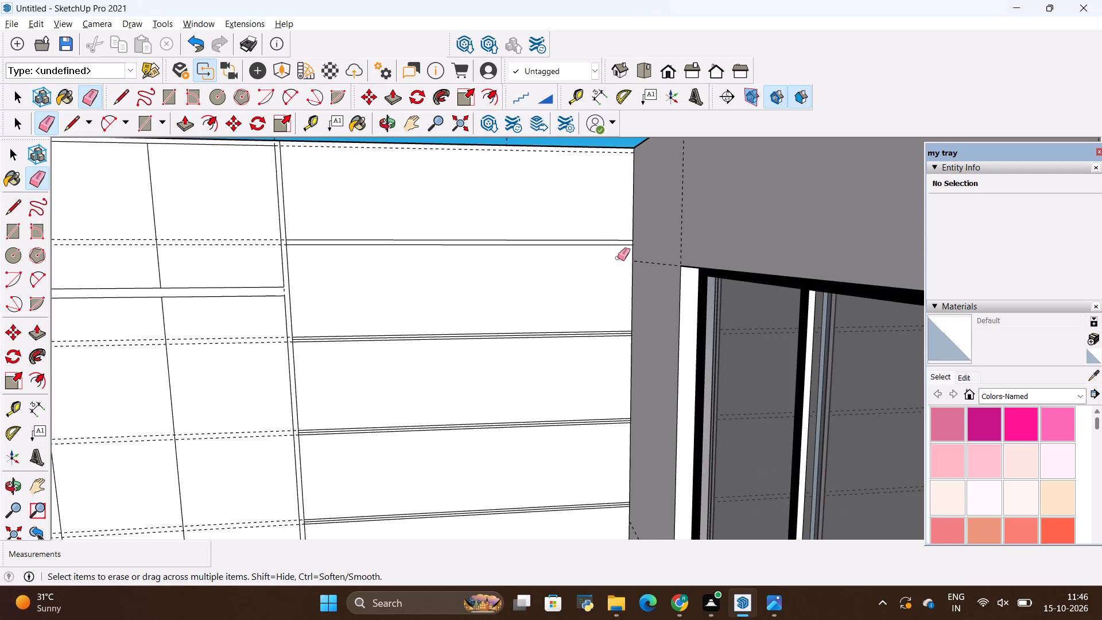
pyautogui.scroll(14, 587, 317)
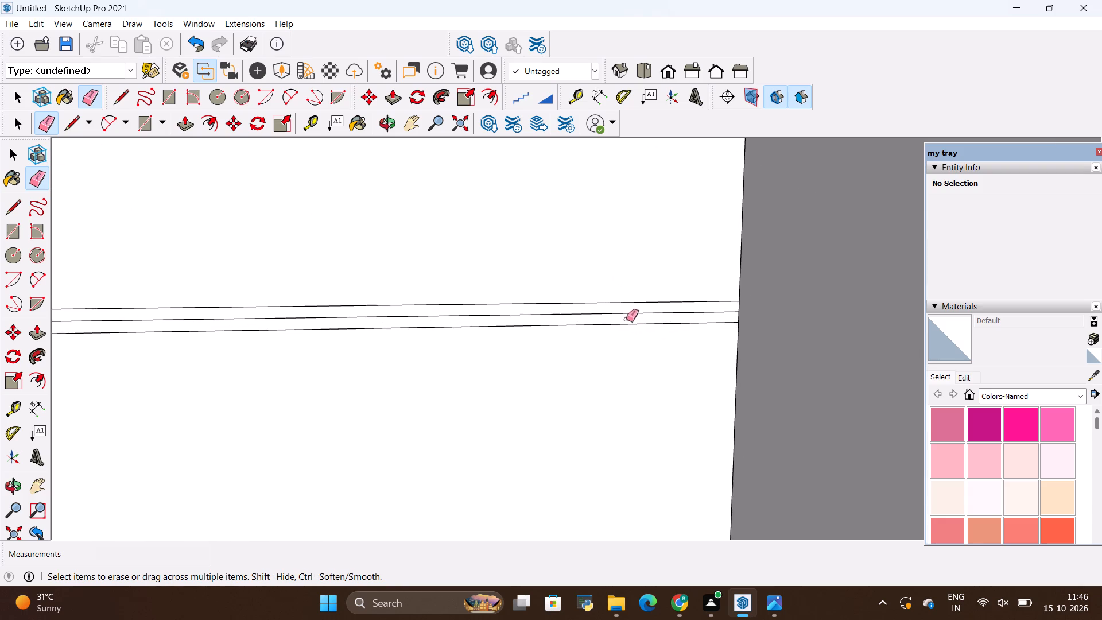
pyautogui.scroll(4, 626, 319)
pyautogui.click(639, 306)
pyautogui.click(643, 308)
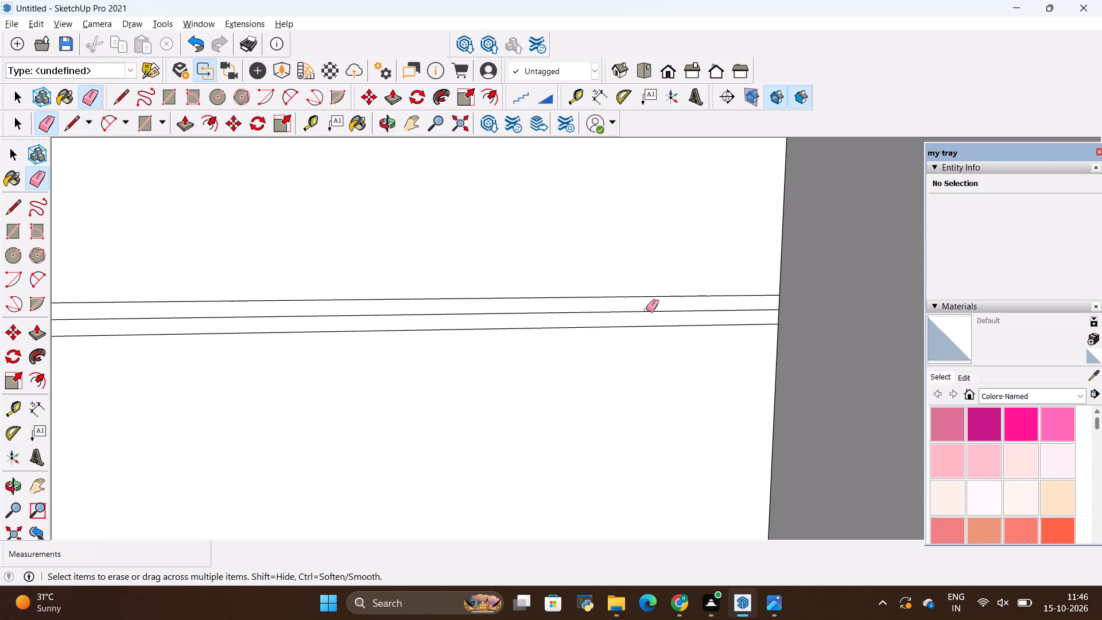
pyautogui.click(646, 310)
# Erase the centre line inside the third shelf outline, keeping its upper and lower edges.
pyautogui.scroll(-20, 644, 306)
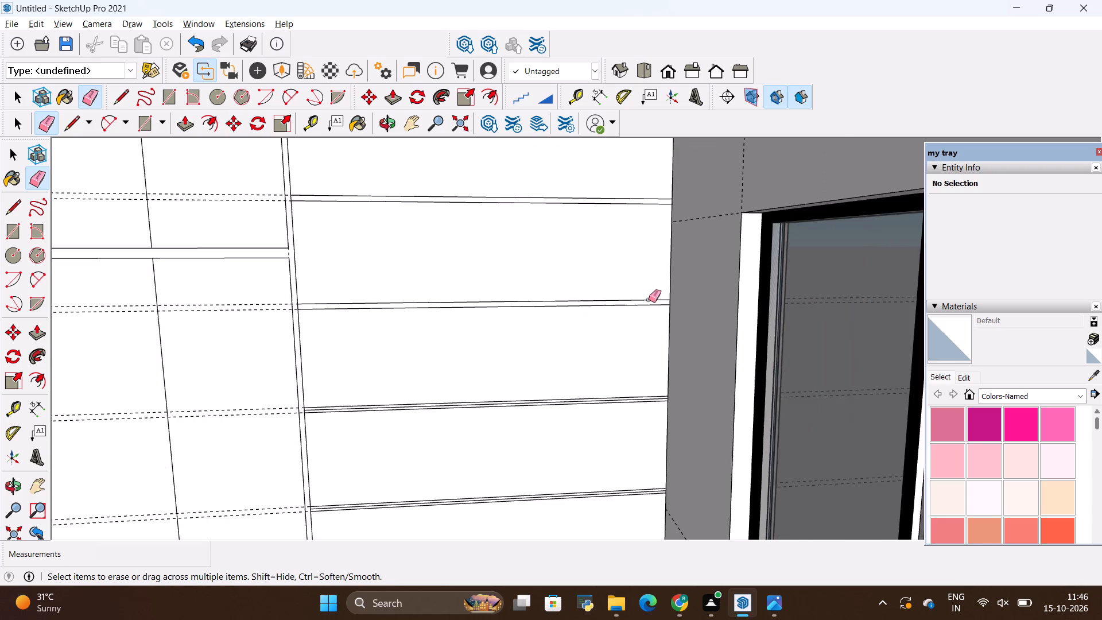
pyautogui.scroll(-9, 649, 300)
pyautogui.scroll(18, 653, 327)
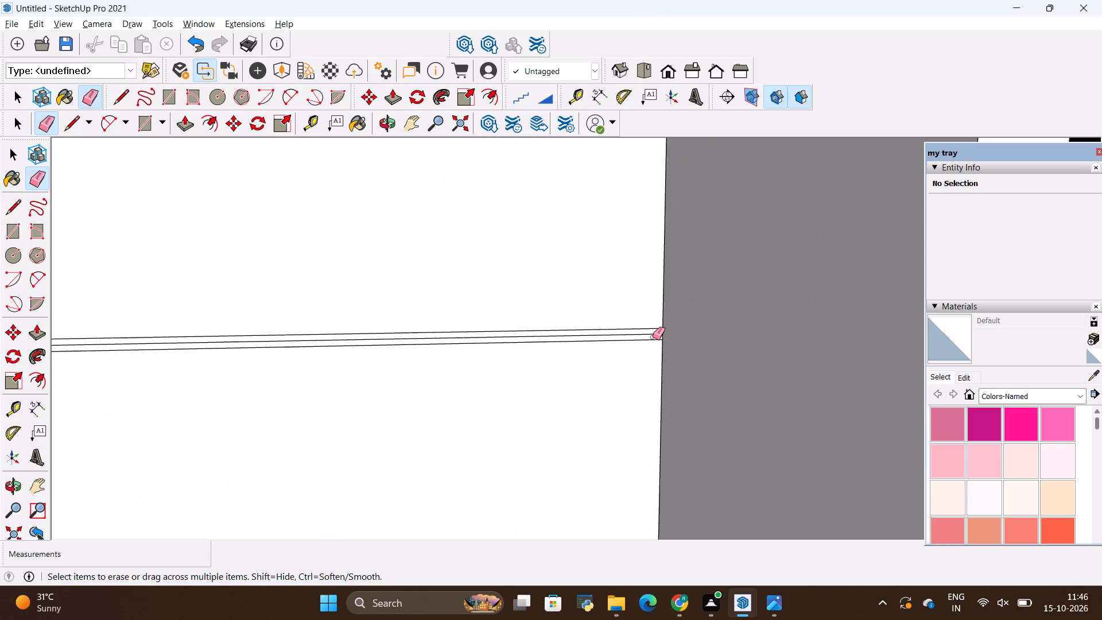
pyautogui.scroll(11, 653, 337)
pyautogui.click(651, 326)
pyautogui.click(655, 330)
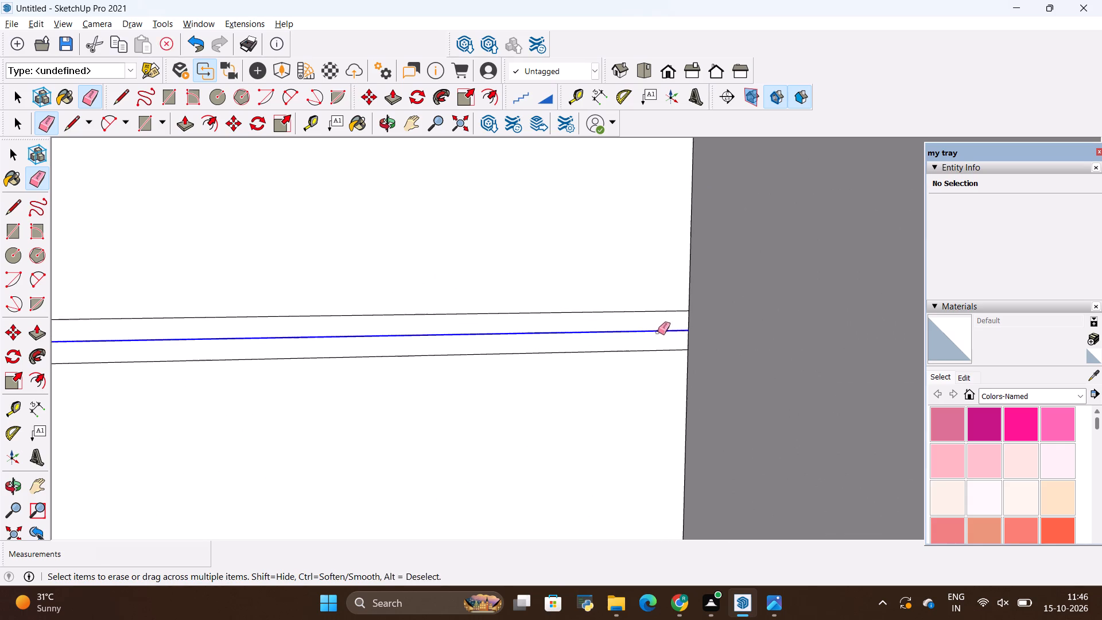
# Erase the centre line inside the fourth shelf outline, directly above the lowest shelf.
pyautogui.scroll(-20, 628, 282)
pyautogui.scroll(-4, 595, 262)
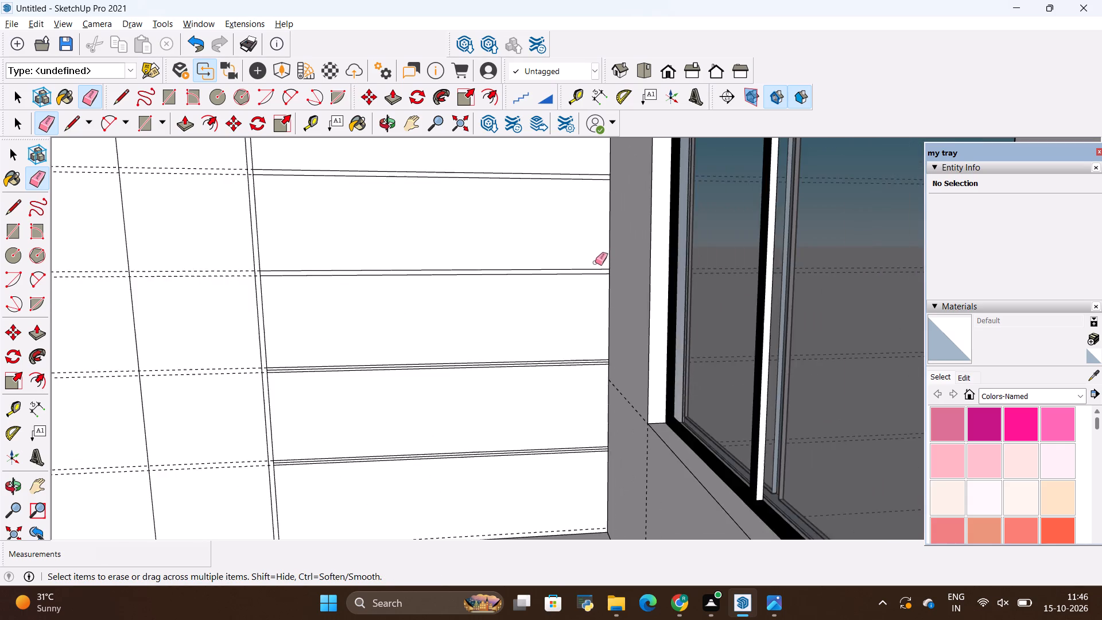
pyautogui.scroll(-10, 595, 262)
pyautogui.scroll(19, 559, 328)
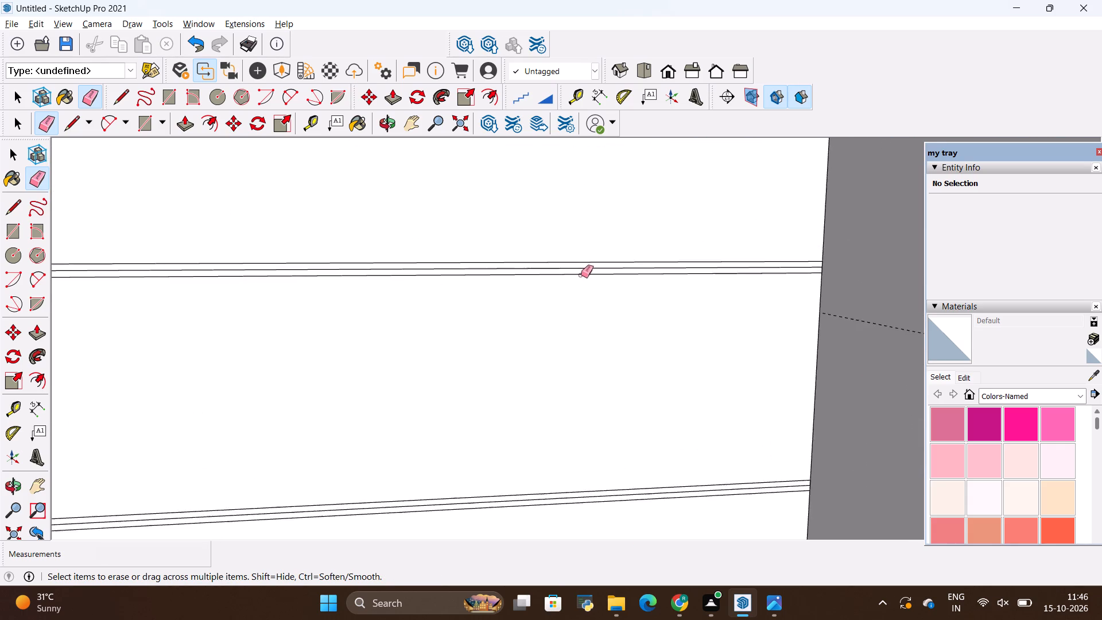
pyautogui.scroll(8, 581, 275)
pyautogui.moveTo(609, 261); pyautogui.dragTo(612, 269)
pyautogui.scroll(-11, 612, 269)
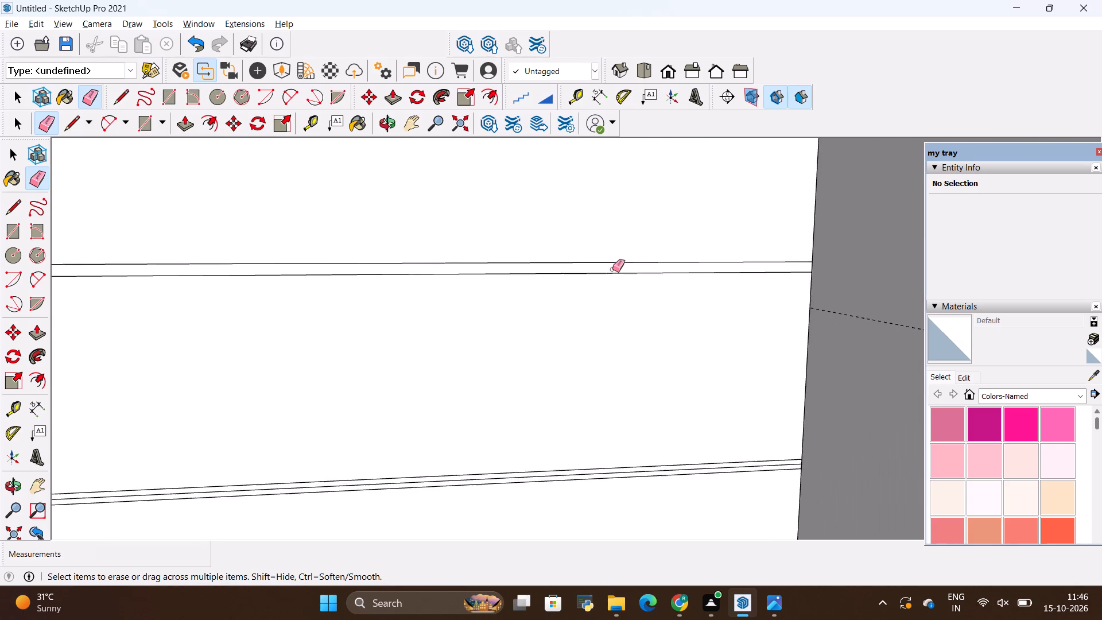
# Erase the centre line inside the lowest shelf outline on the back wall, keeping its upper and lower edges.
pyautogui.scroll(-9, 612, 269)
pyautogui.scroll(20, 595, 361)
pyautogui.scroll(1, 595, 361)
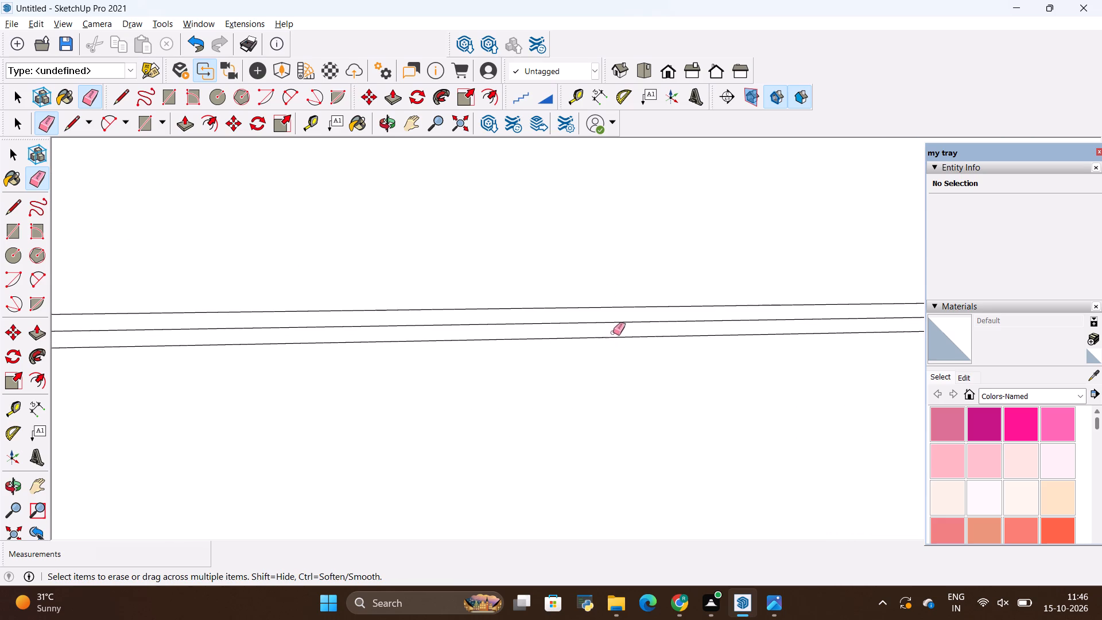
pyautogui.scroll(3, 613, 332)
pyautogui.moveTo(627, 310); pyautogui.dragTo(630, 315)
pyautogui.press('space')
pyautogui.click(630, 316)
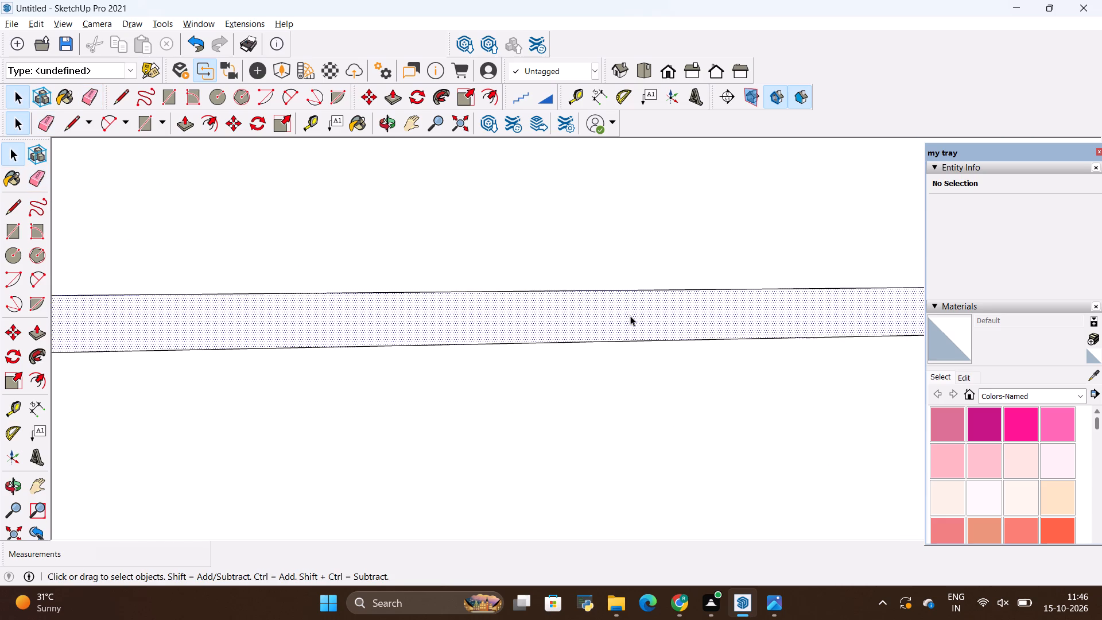
# Erase the paired horizontal dashed guides that cross the wardrobe front at the five shelf heights.
pyautogui.scroll(-20, 630, 317)
pyautogui.scroll(-1, 630, 317)
pyautogui.moveTo(630, 316); pyautogui.dragTo(631, 344, button='middle')
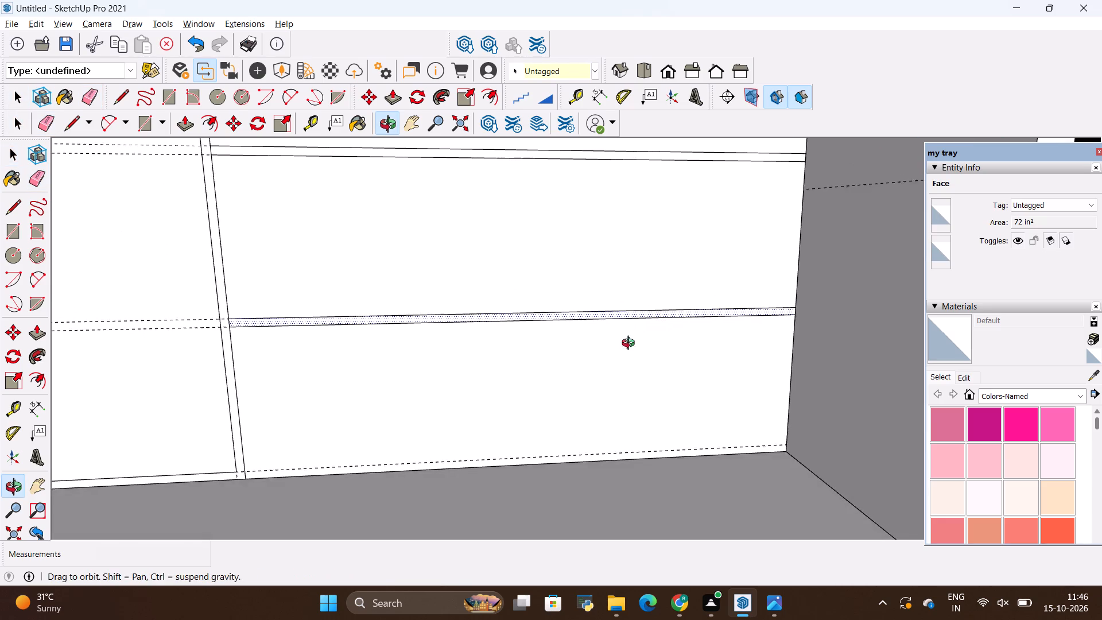
pyautogui.moveTo(631, 344); pyautogui.dragTo(631, 348, button='middle')
pyautogui.scroll(-20, 631, 349)
pyautogui.moveTo(626, 355); pyautogui.dragTo(624, 360, button='middle')
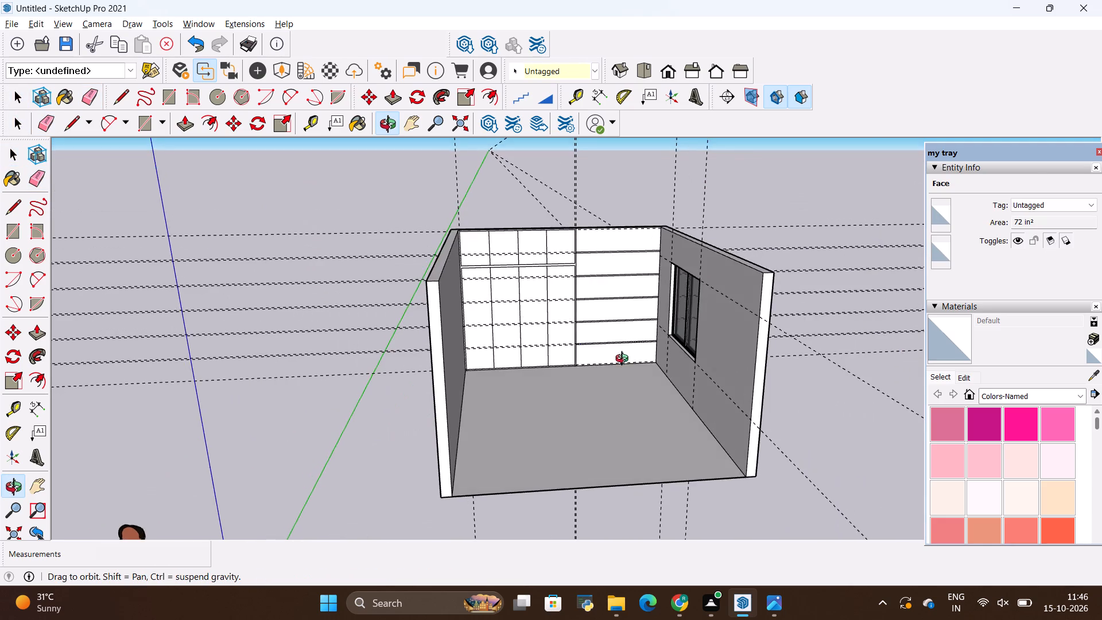
pyautogui.moveTo(624, 360); pyautogui.dragTo(605, 351, button='middle')
pyautogui.hotkey('alt', 'Tab')
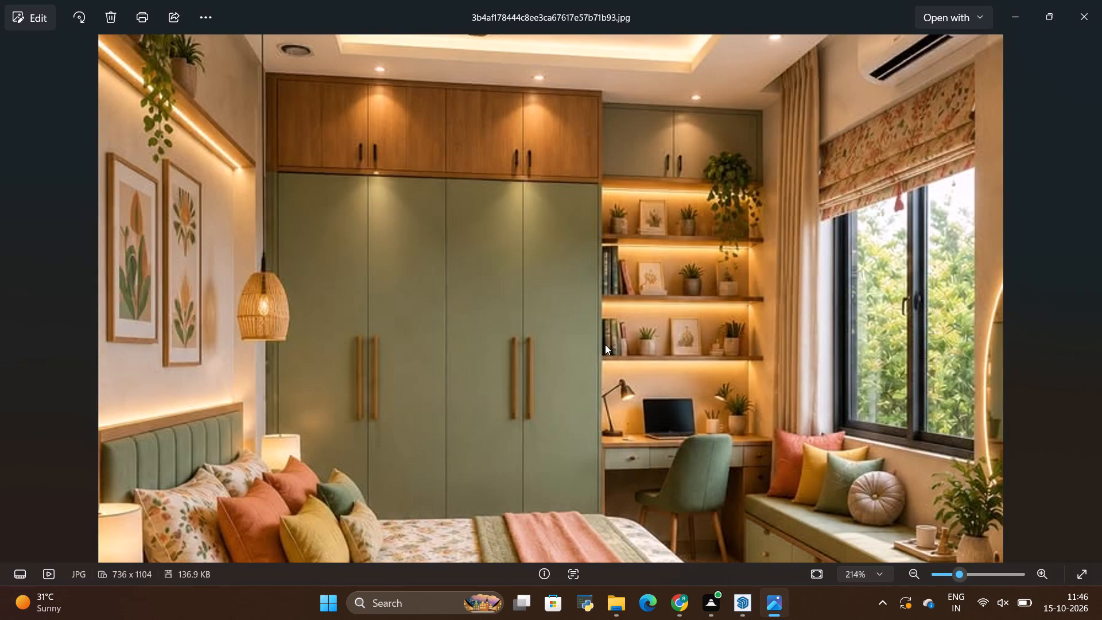
pyautogui.hotkey('alt', 'Tab')
pyautogui.scroll(4, 568, 304)
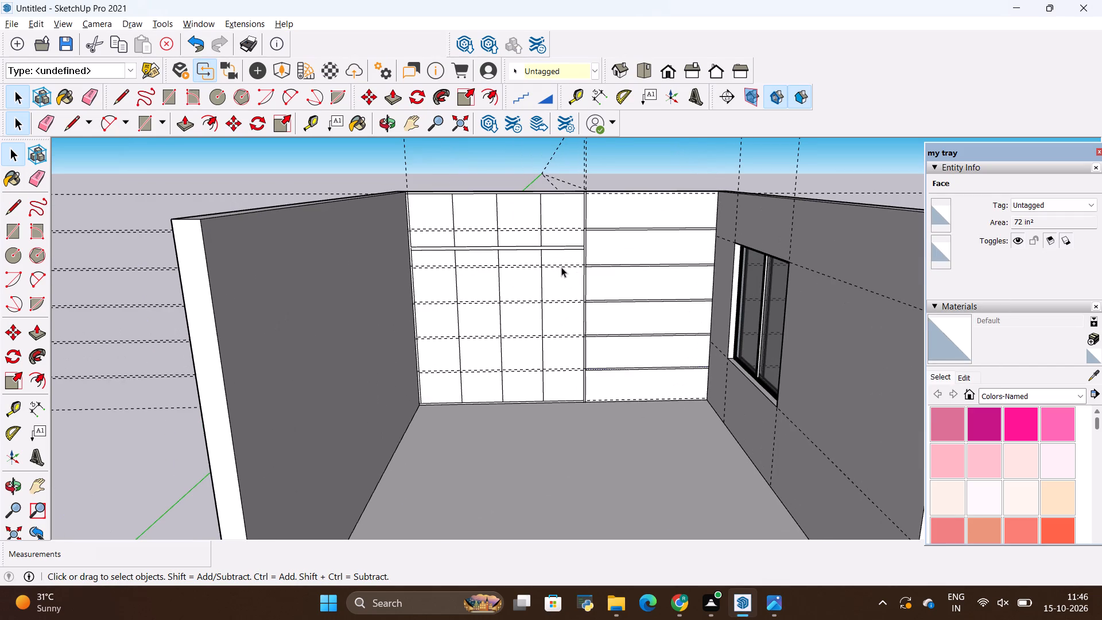
pyautogui.press('e')
pyautogui.scroll(4, 569, 263)
pyautogui.moveTo(575, 258); pyautogui.dragTo(573, 269)
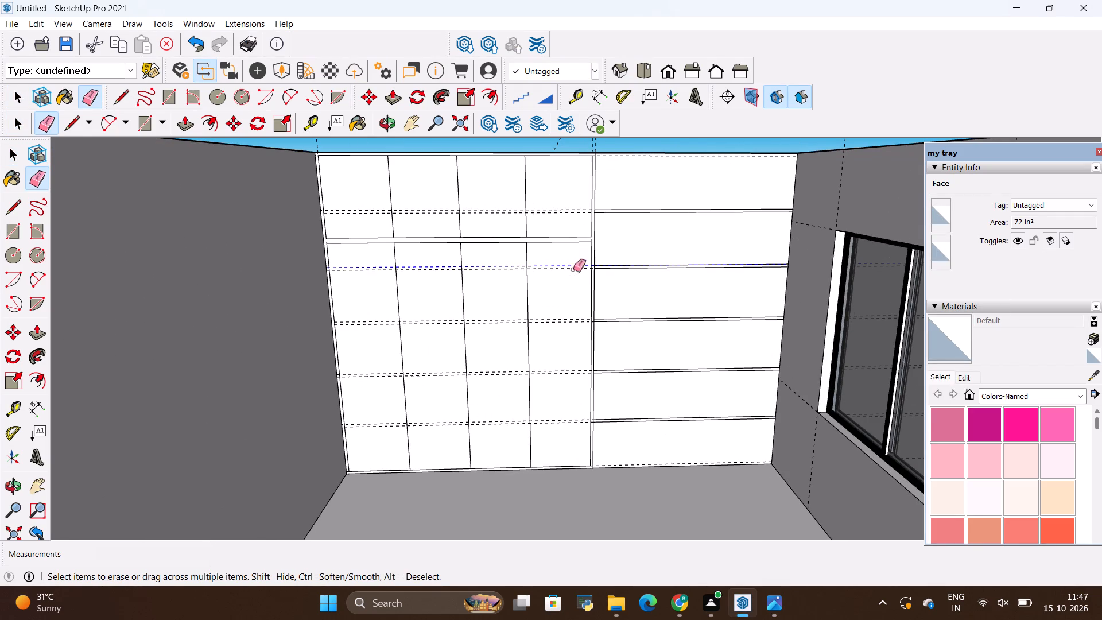
pyautogui.moveTo(573, 269); pyautogui.dragTo(555, 432)
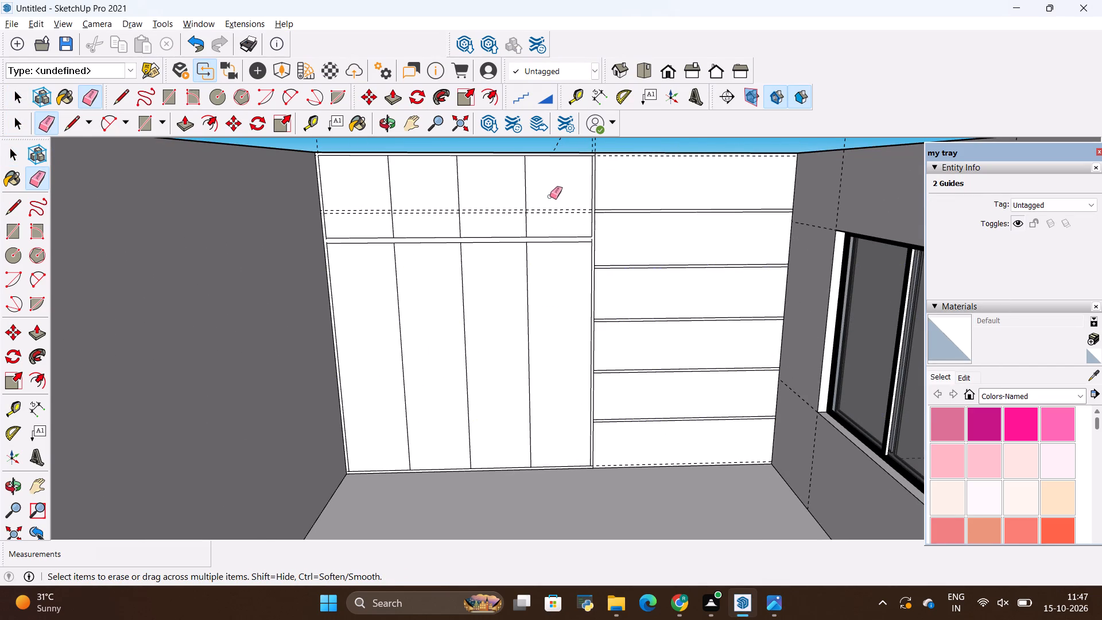
pyautogui.moveTo(550, 196); pyautogui.dragTo(556, 218)
# Compare the wardrobe doors and shelf layout on the back wall with the bedroom reference image.
pyautogui.hotkey('alt', 'Tab')
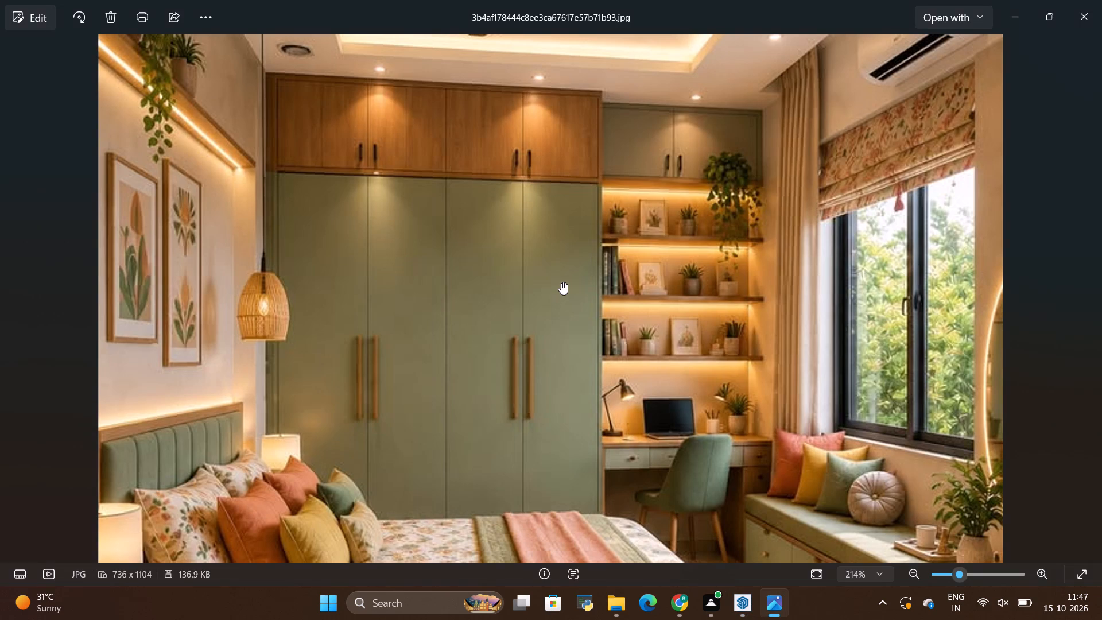
pyautogui.scroll(-2, 694, 240)
pyautogui.hotkey('alt', 'Tab')
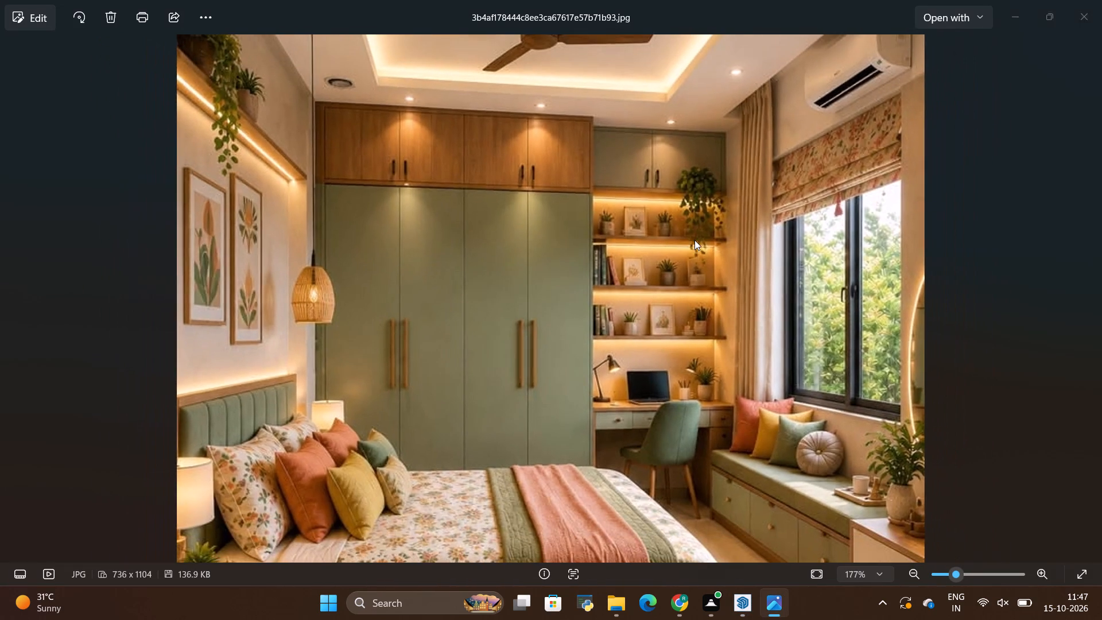
pyautogui.scroll(-3, 694, 238)
pyautogui.hotkey('alt', 'Tab')
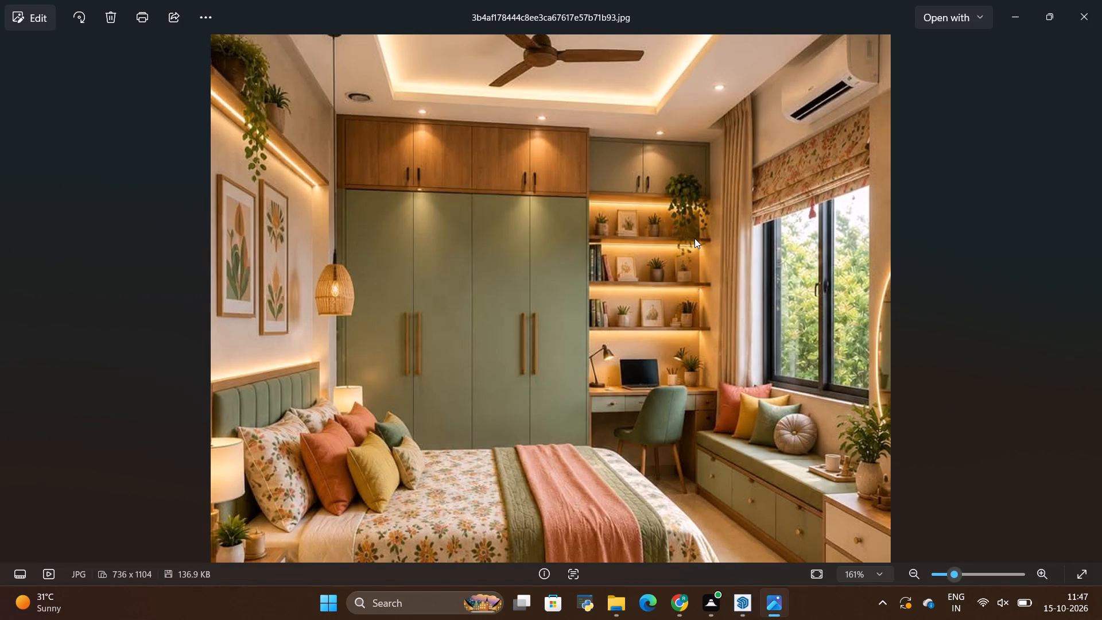
pyautogui.scroll(3, 551, 239)
pyautogui.hotkey('alt', 'Tab')
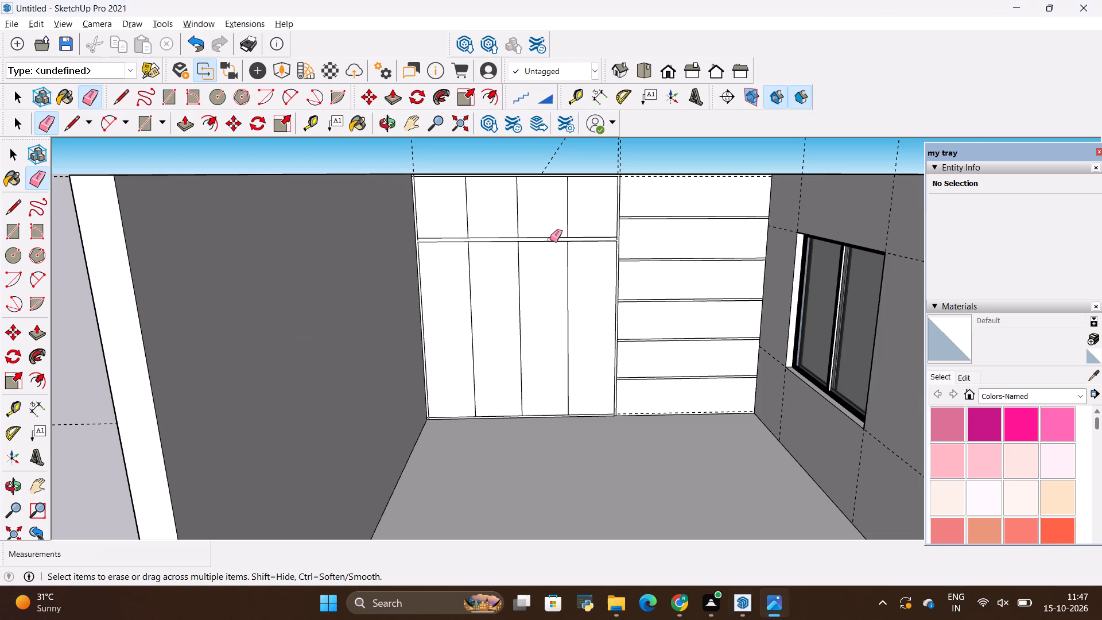
pyautogui.hotkey('alt', 'Tab')
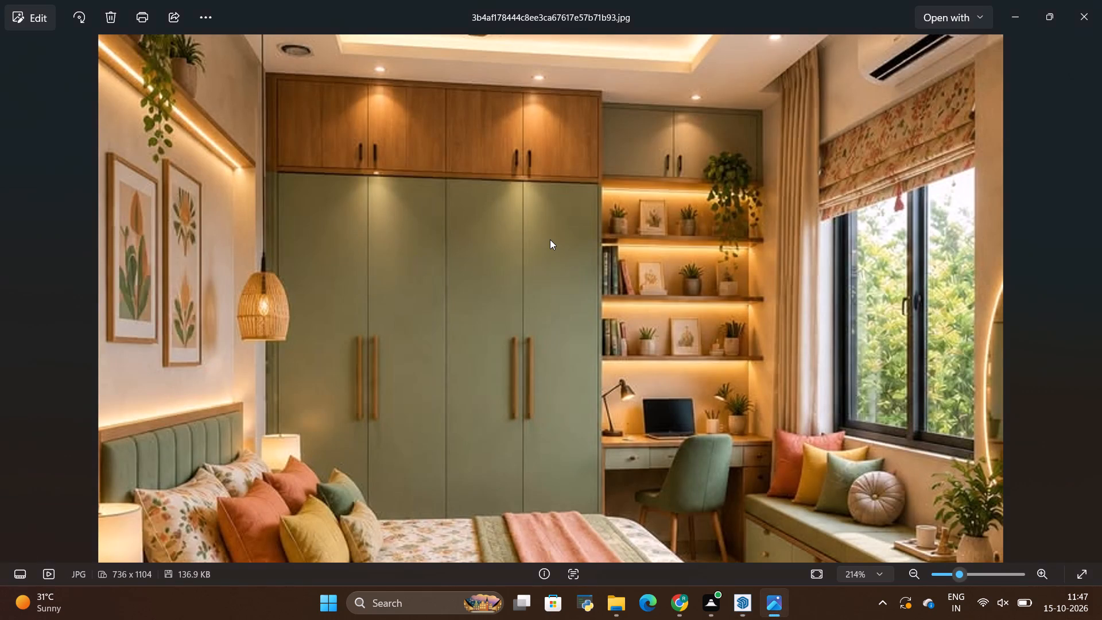
pyautogui.hotkey('alt', 'Tab')
pyautogui.scroll(6, 500, 169)
pyautogui.hotkey('alt', 'Tab')
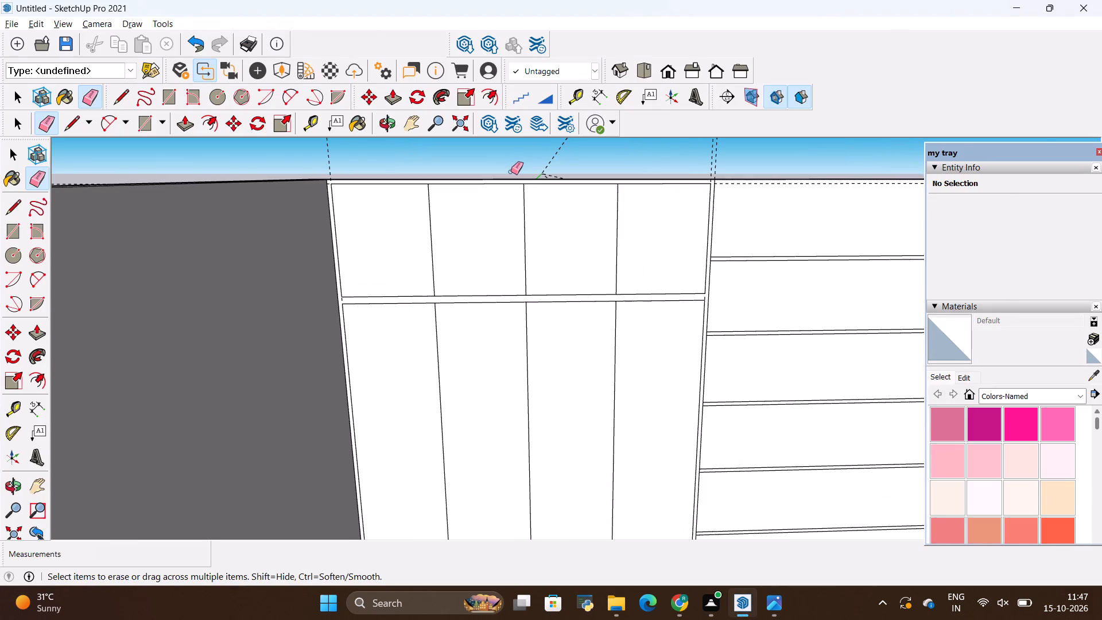
pyautogui.hotkey('alt', 'Tab')
pyautogui.scroll(3, 448, 218)
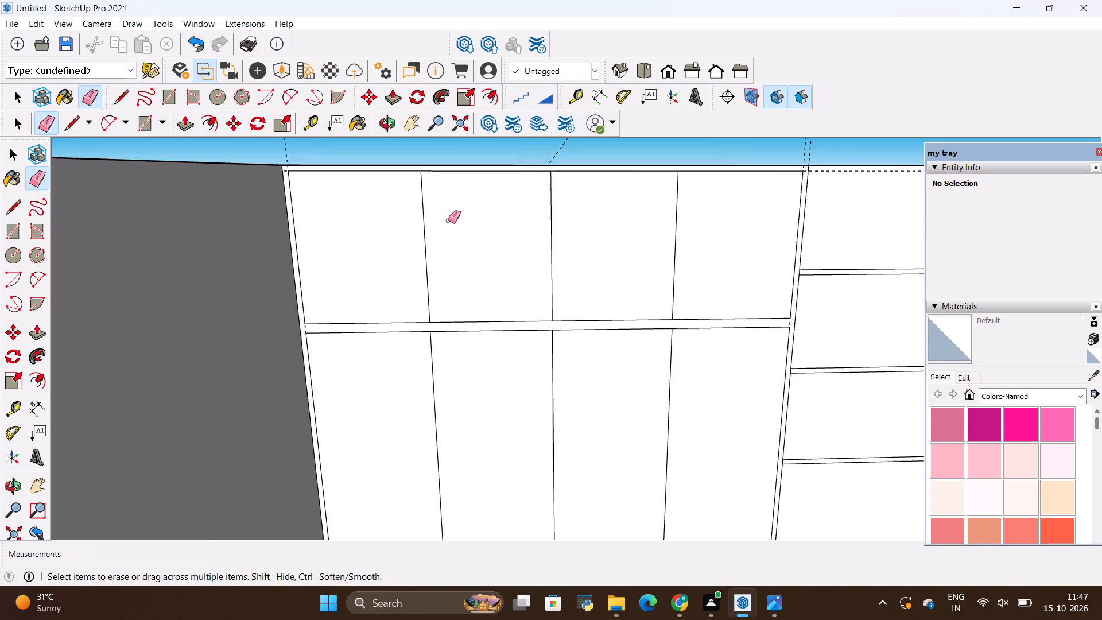
pyautogui.scroll(1, 448, 220)
pyautogui.moveTo(478, 261); pyautogui.dragTo(524, 229, button='middle')
pyautogui.hotkey('alt', 'Tab')
pyautogui.hotkey('alt', 'Tab')
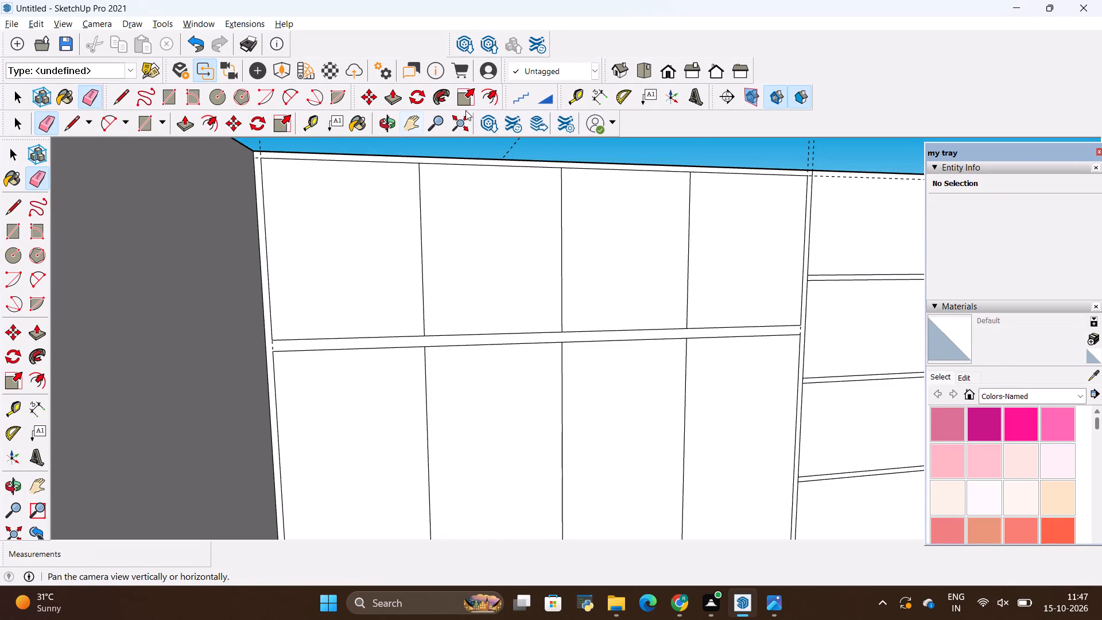
# Offset the outline of the first upper wardrobe door, nearest the left side wall, inward by 0.2".
pyautogui.click(484, 101)
pyautogui.click(369, 234)
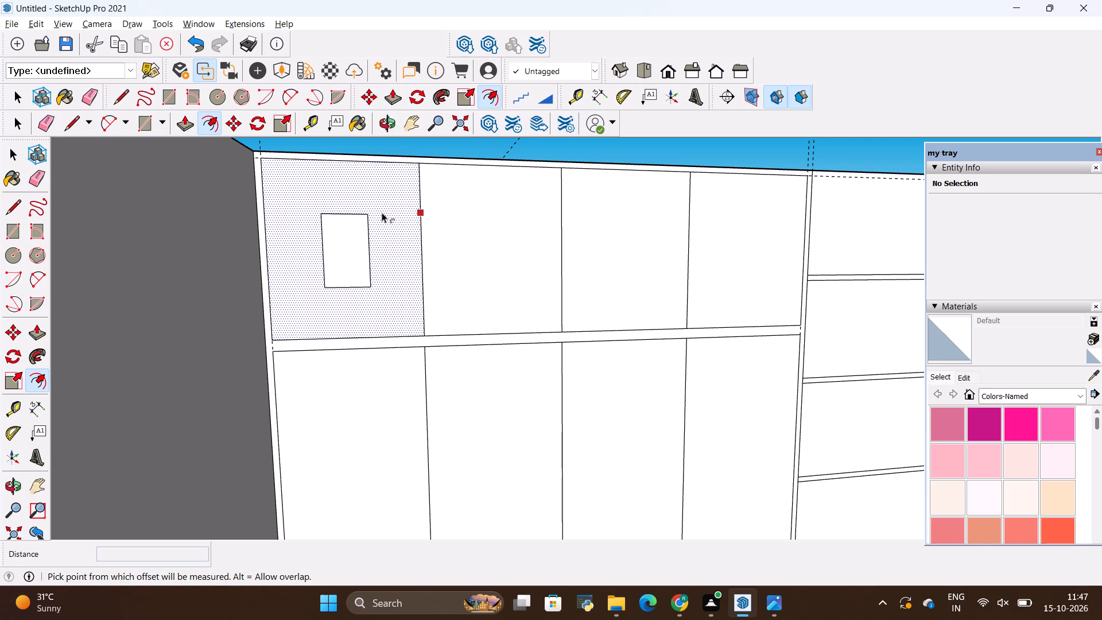
pyautogui.hotkey('alt', 'BackSpace')
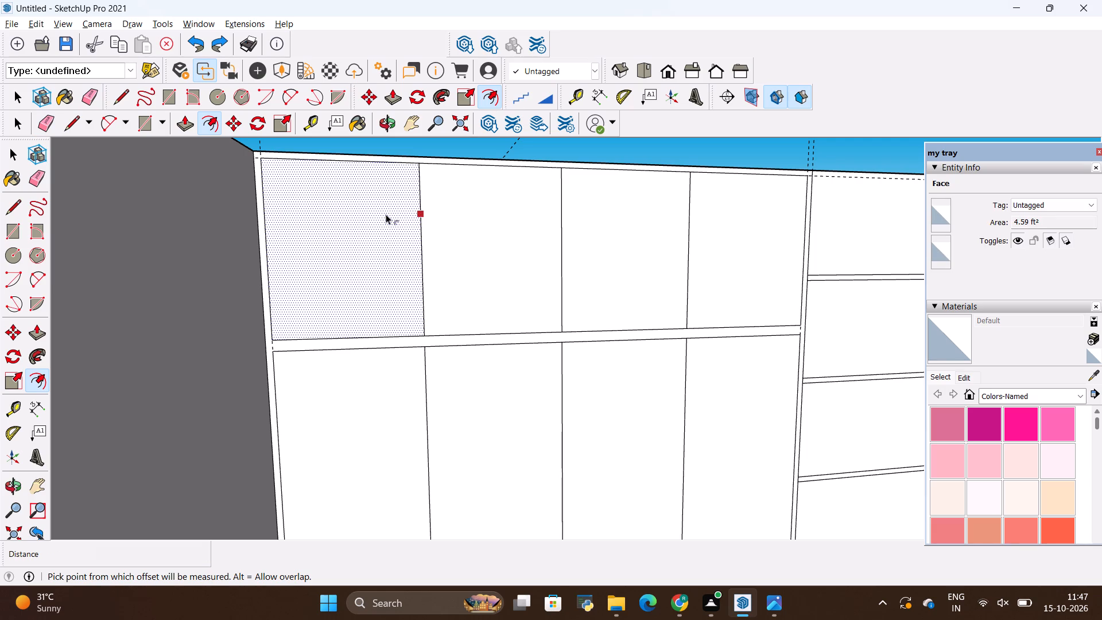
pyautogui.click(386, 214)
pyautogui.press('BackSpace')
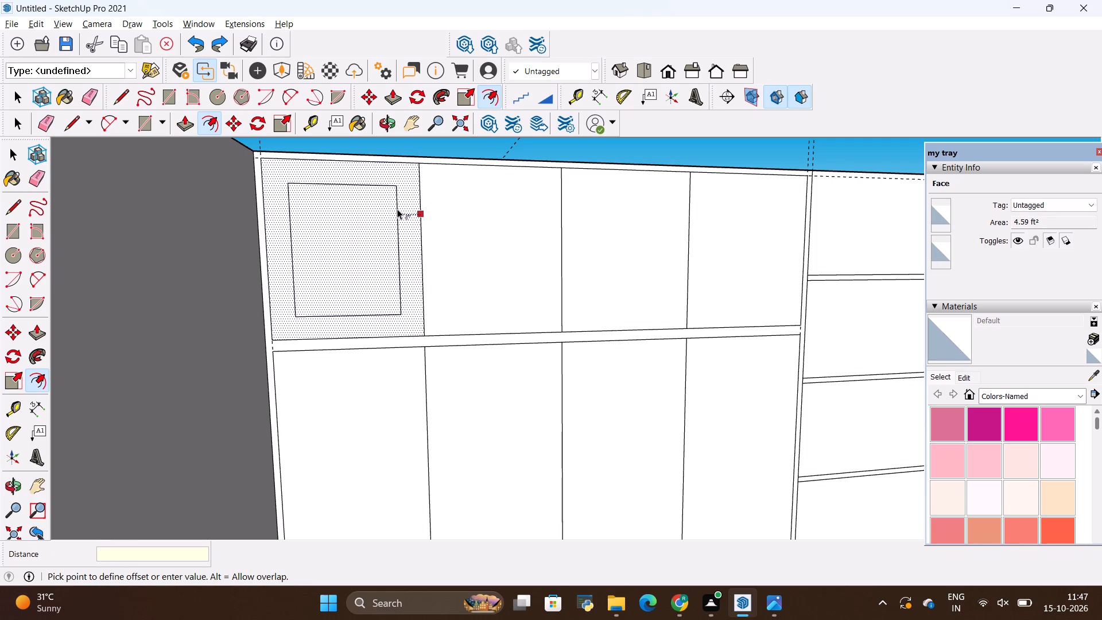
pyautogui.write('.2"')
pyautogui.press('Return')
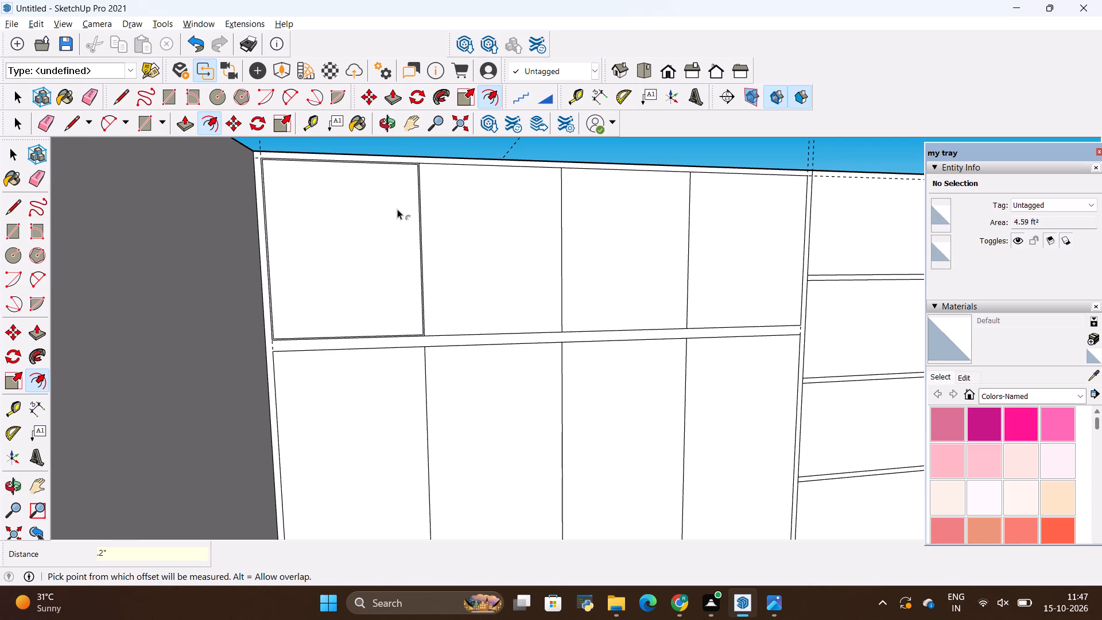
pyautogui.press('Escape')
# Offset the outline of the second upper wardrobe door inward by 0.2".
pyautogui.click(452, 201)
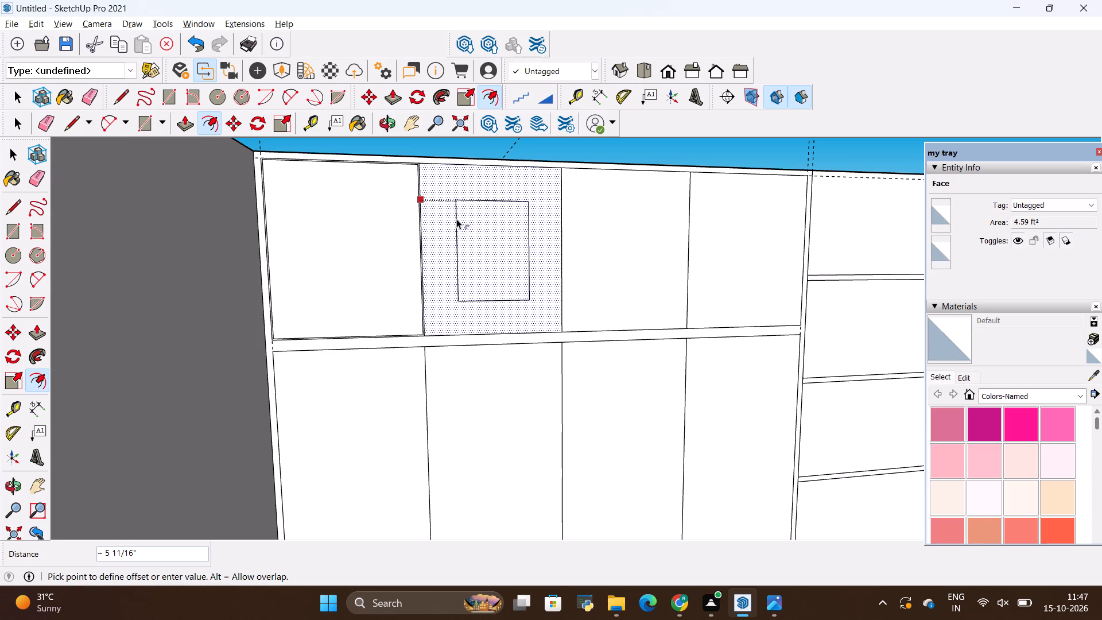
pyautogui.press('BackSpace')
pyautogui.write('.2"')
pyautogui.press('Return')
pyautogui.press('Escape')
# Offset the outline of the third upper wardrobe door inward by 0.2".
pyautogui.click(613, 219)
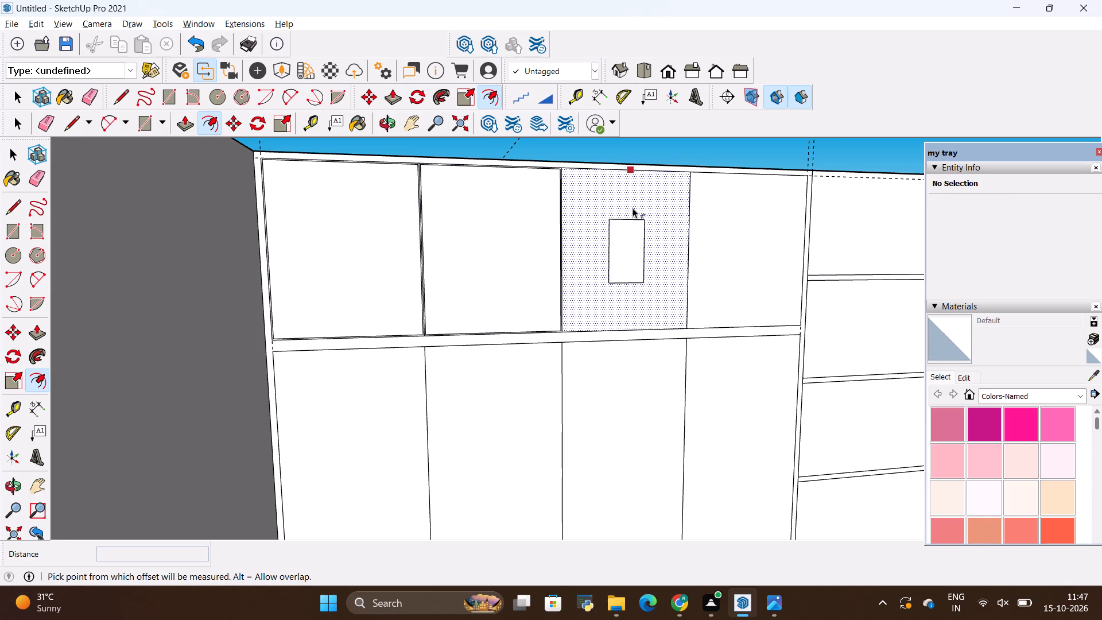
pyautogui.hotkey('alt', 'BackSpace')
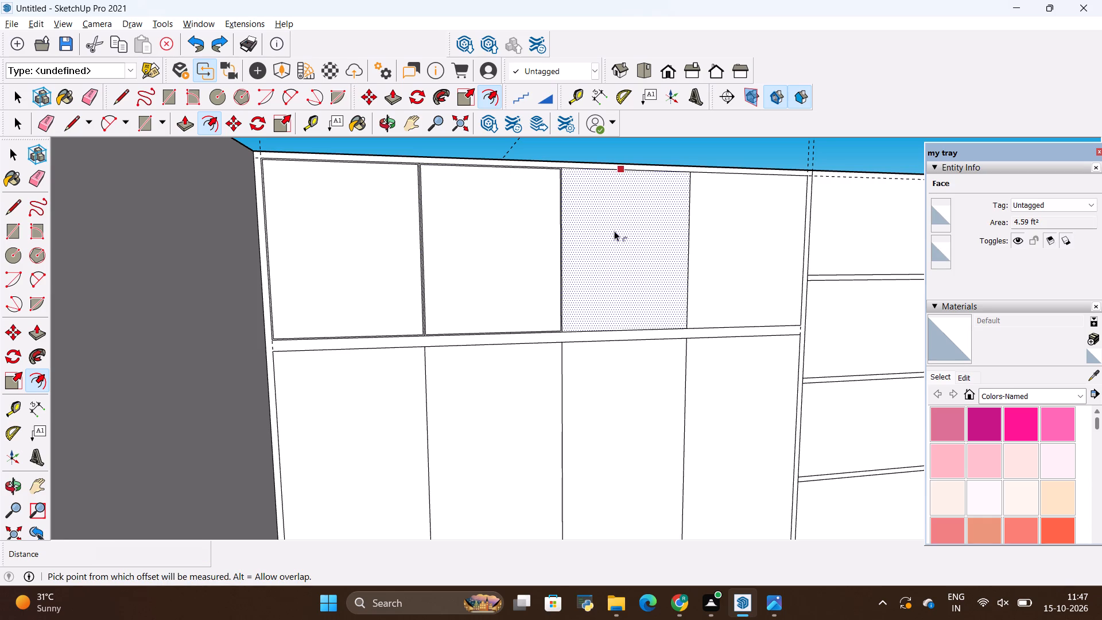
pyautogui.click(610, 231)
pyautogui.press('BackSpace')
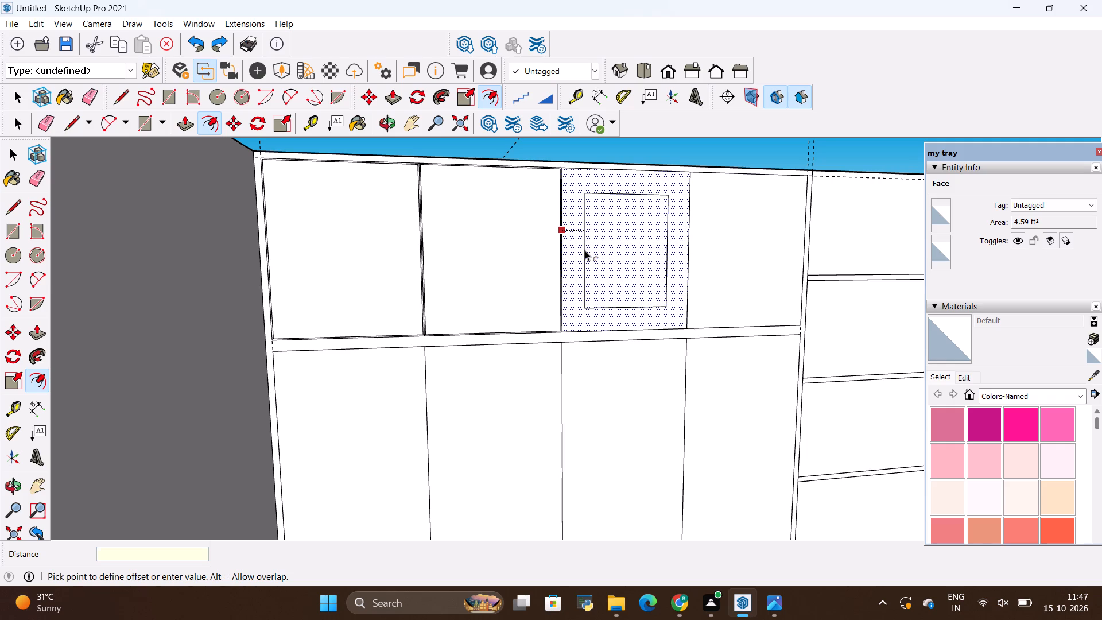
pyautogui.write('.2"')
pyautogui.press('Return')
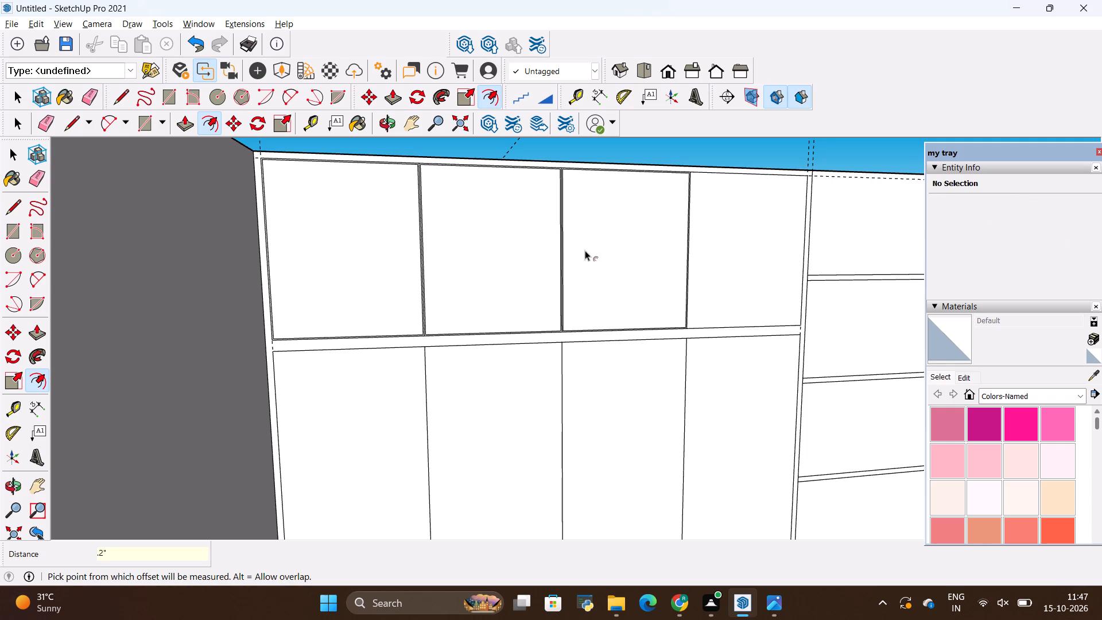
pyautogui.press('Escape')
# Offset the outline of the fourth upper wardrobe door, beside the shelves, inward by 0.2".
pyautogui.click(758, 239)
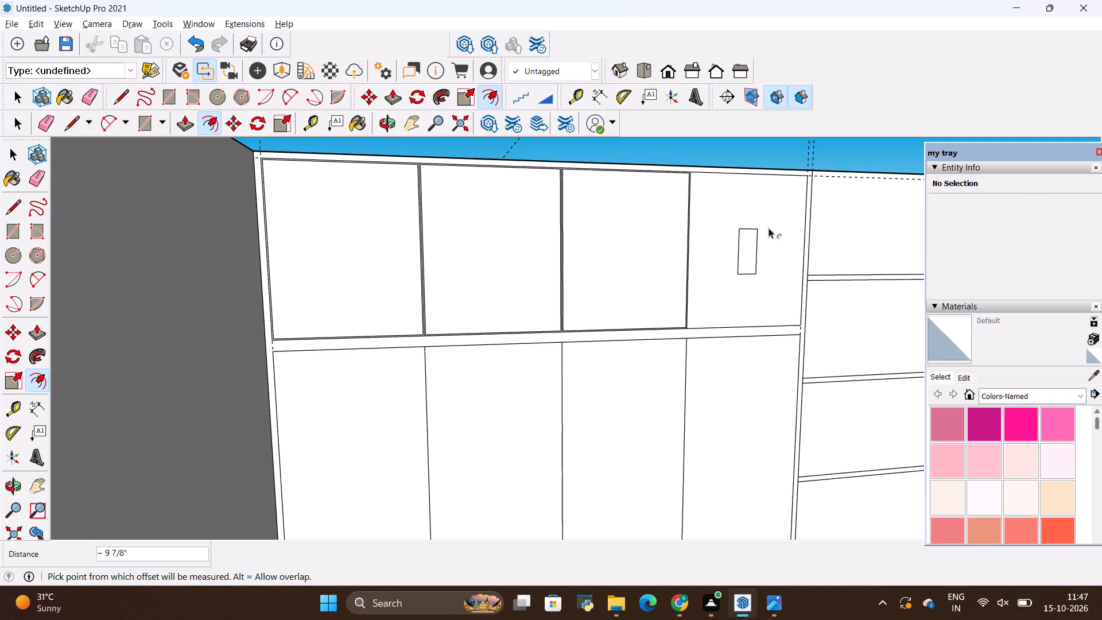
pyautogui.hotkey('alt', 'BackSpace')
pyautogui.press('Escape')
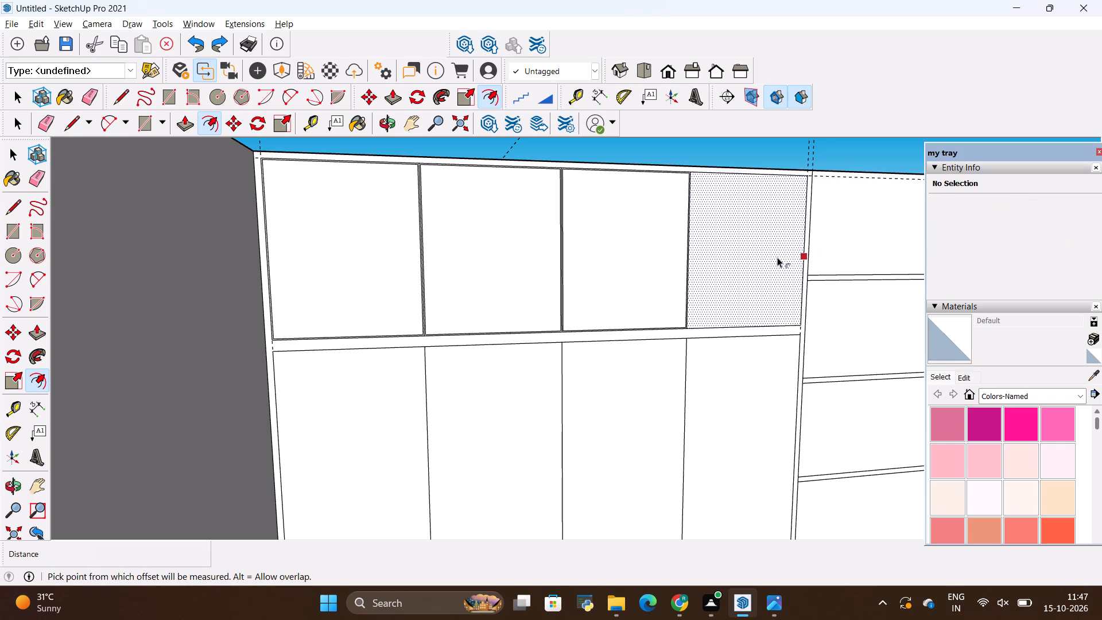
pyautogui.click(777, 257)
pyautogui.press('BackSpace')
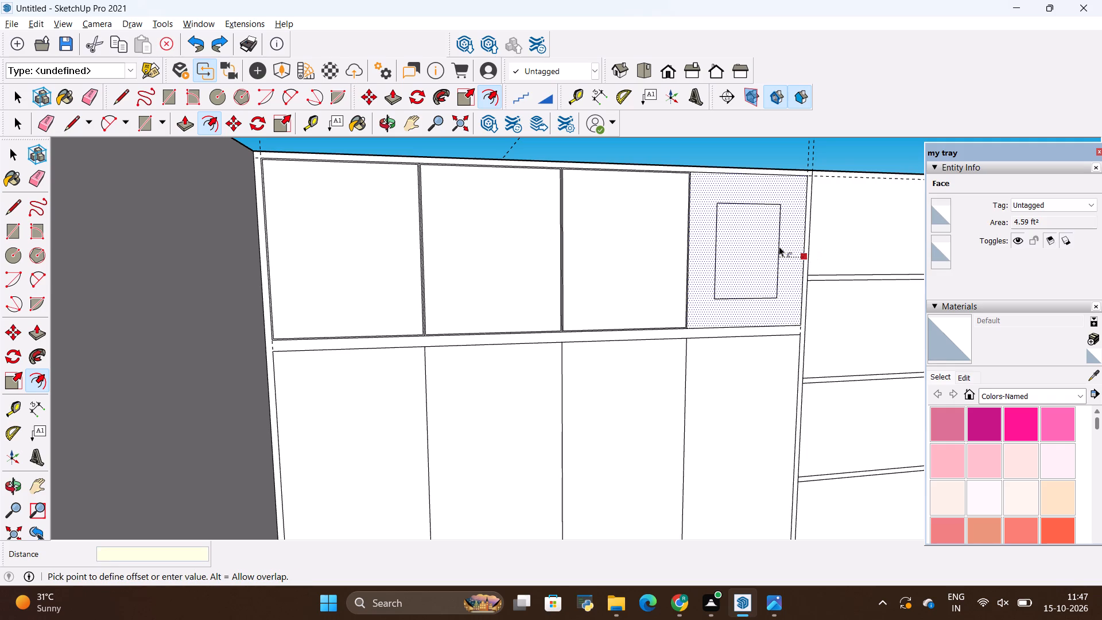
pyautogui.write('.2"')
pyautogui.press('Return')
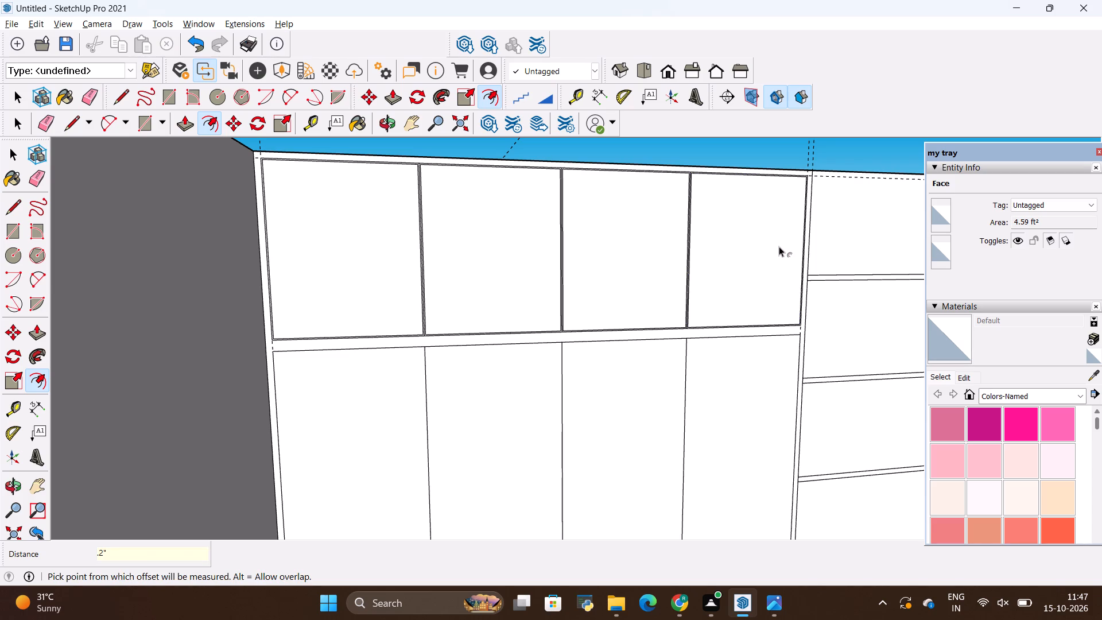
pyautogui.press('Escape')
# Offset the outline of the first tall lower wardrobe door, nearest the left side wall, inward by 0.2".
pyautogui.click(351, 400)
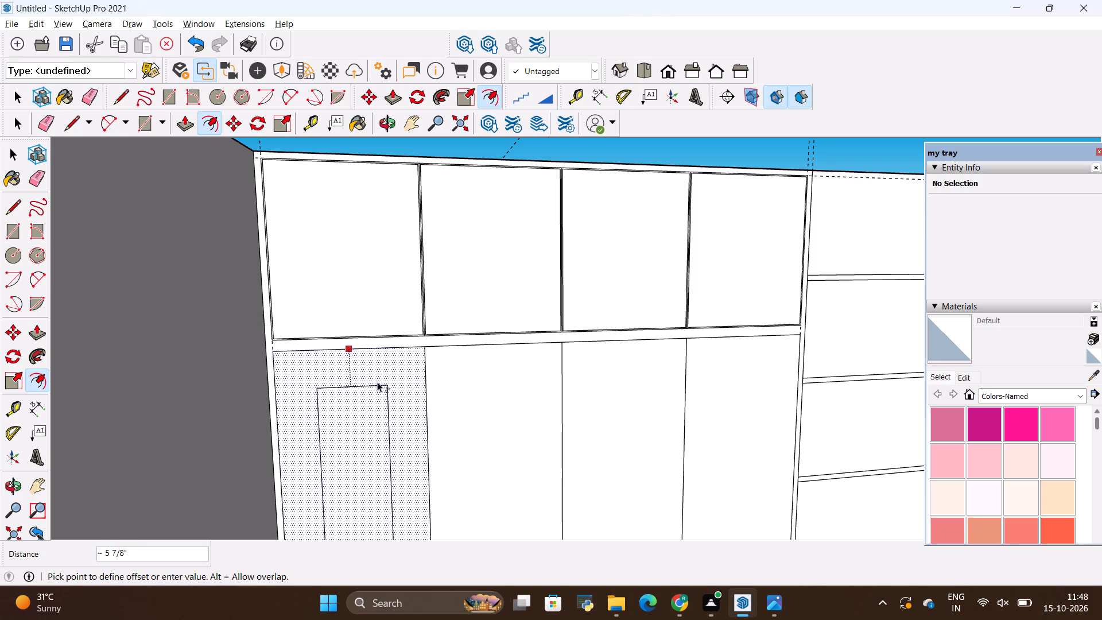
pyautogui.press('BackSpace')
pyautogui.write('.2"')
pyautogui.press('Return')
pyautogui.press('Escape')
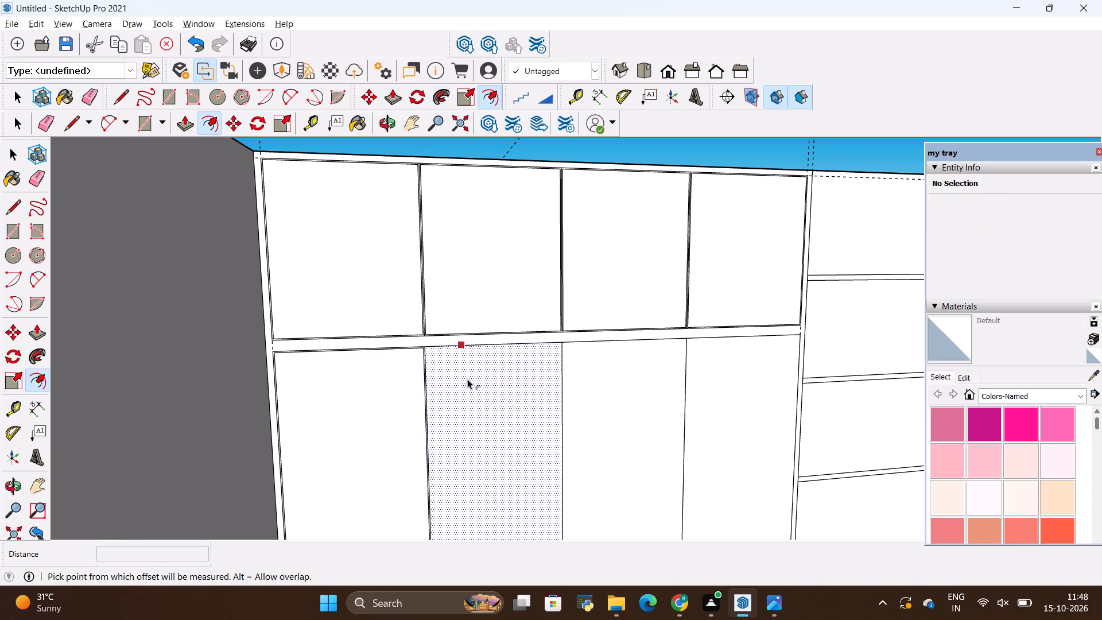
# Offset the outline of the second tall lower wardrobe door inward by 0.2".
pyautogui.click(471, 388)
pyautogui.hotkey('alt', 'BackSpace')
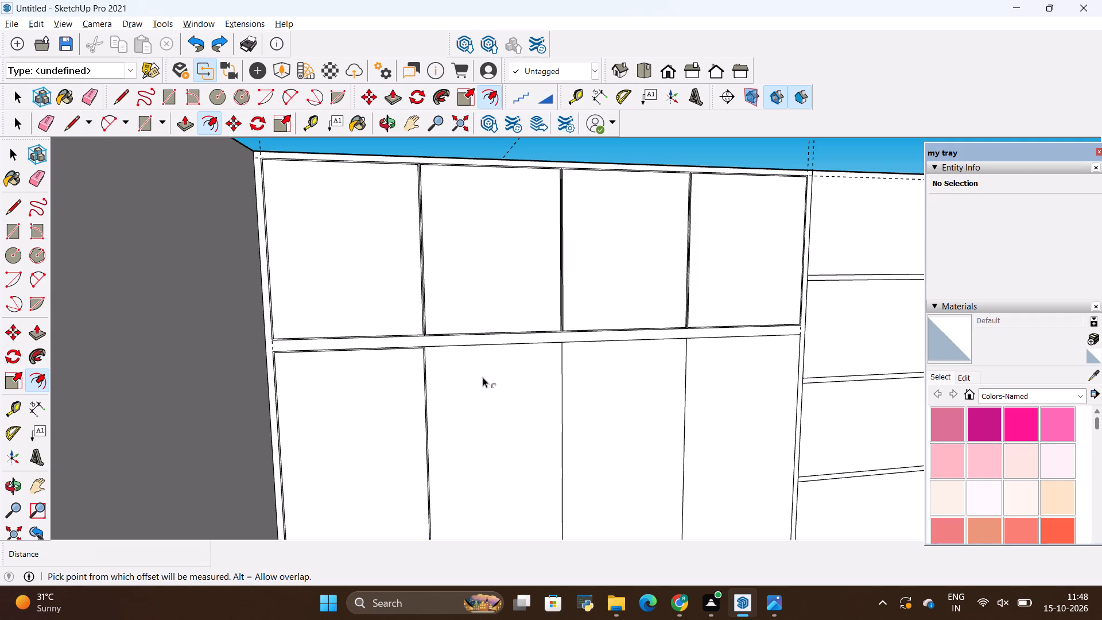
pyautogui.click(483, 377)
pyautogui.click(505, 378)
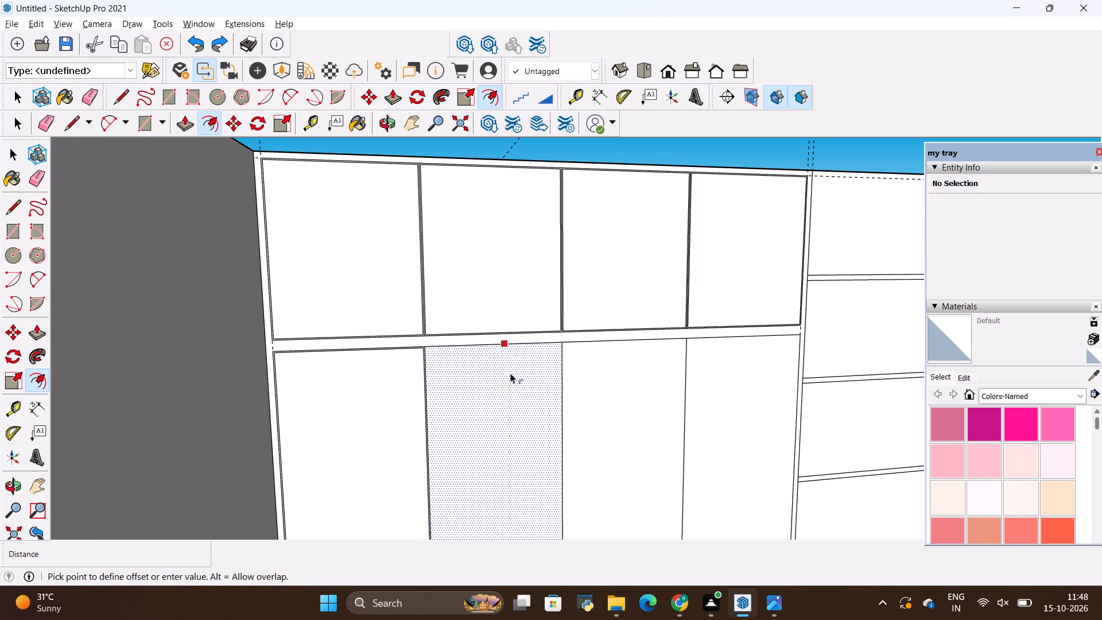
pyautogui.press('BackSpace')
pyautogui.write('.2"')
pyautogui.press('Return')
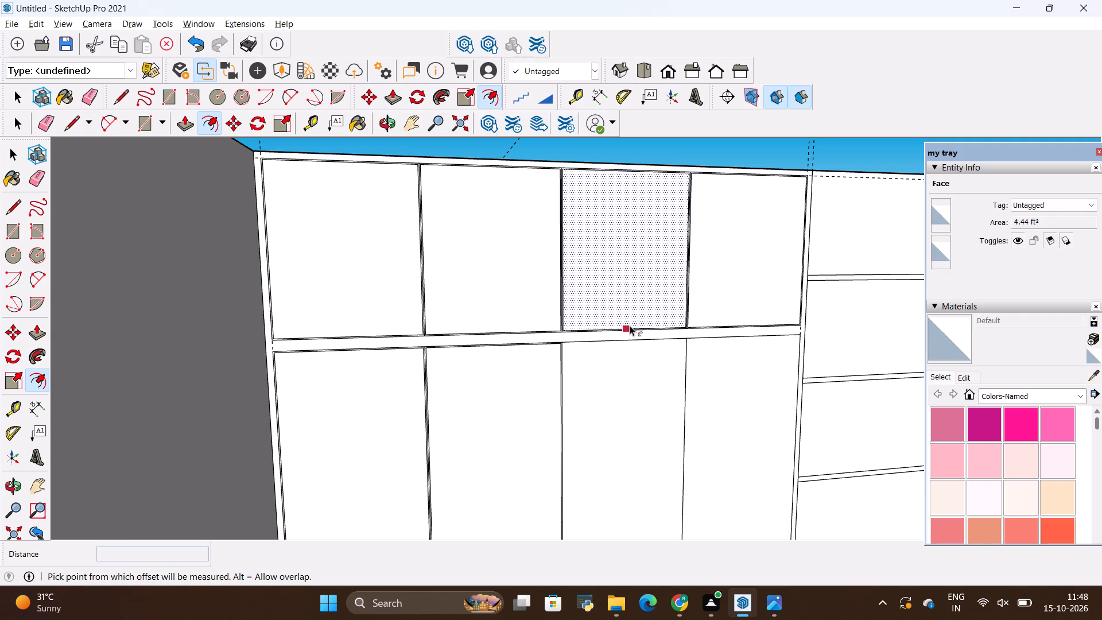
# Offset the outline of the third tall lower wardrobe door inward by 0.2".
pyautogui.click(624, 369)
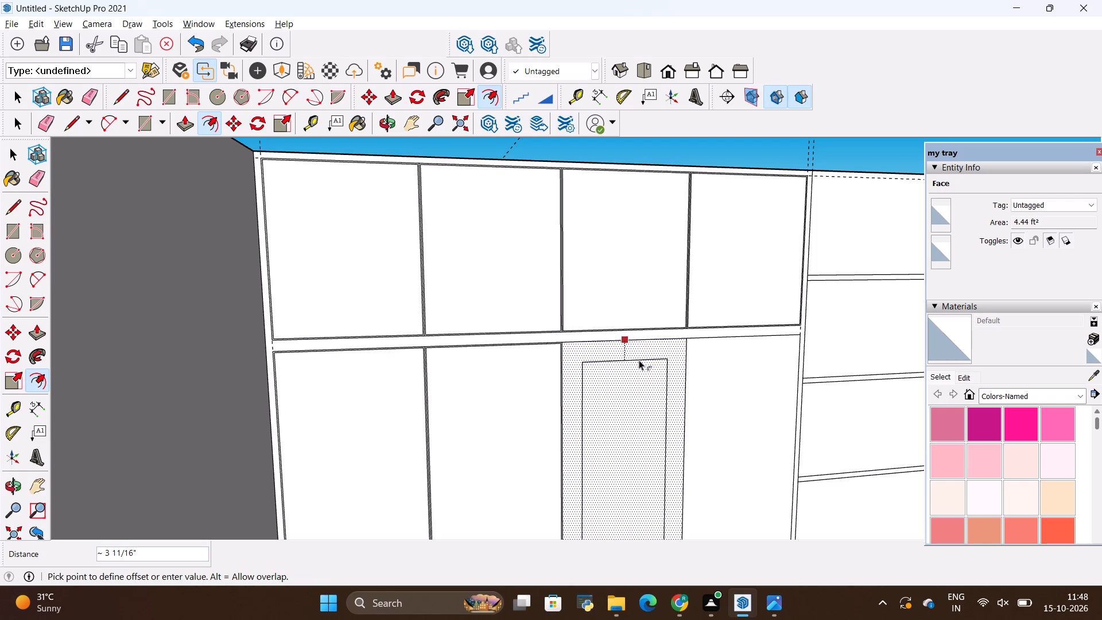
pyautogui.press('BackSpace')
pyautogui.write('.2"')
pyautogui.press('Return')
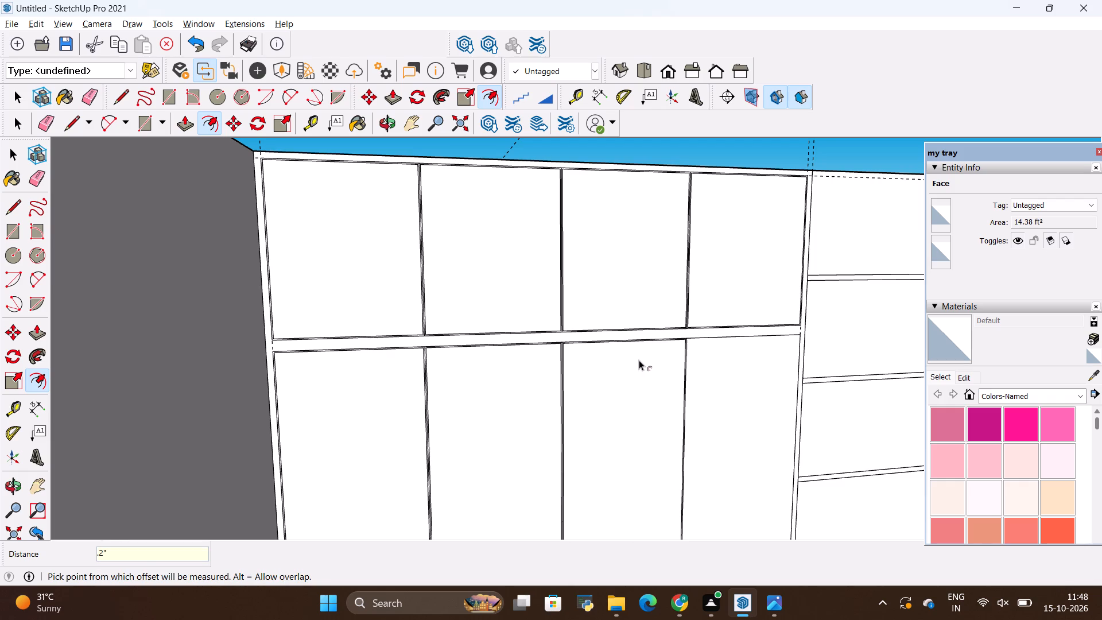
pyautogui.press('Escape')
# Offset the outline of the fourth tall lower wardrobe door, beside the shelves, inward by 0.2".
pyautogui.click(717, 364)
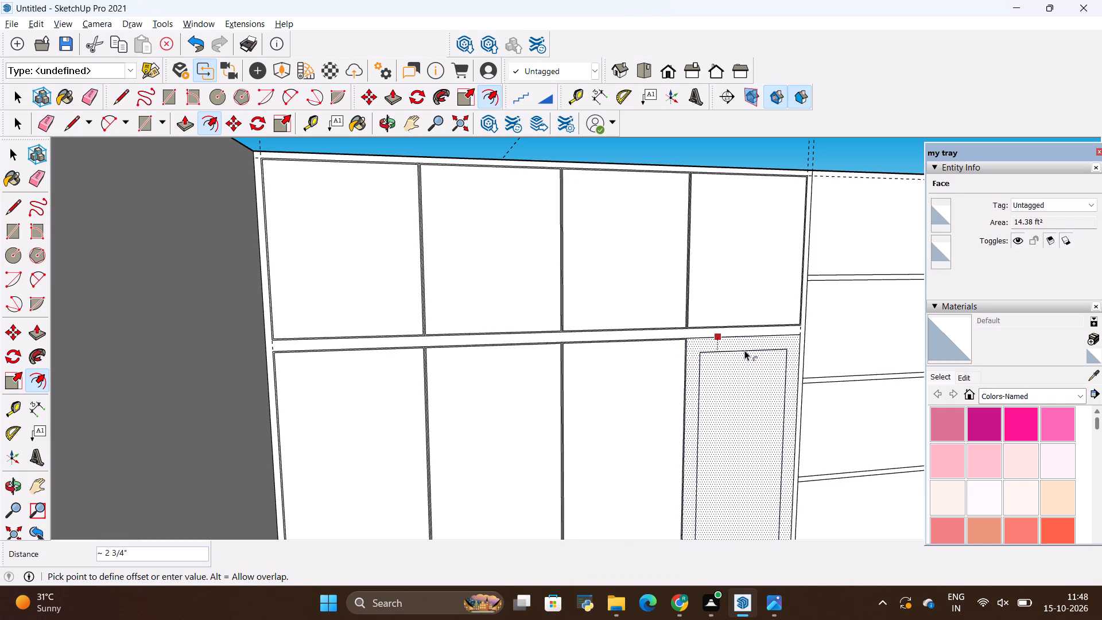
pyautogui.press('BackSpace')
pyautogui.write('.2"')
pyautogui.press('Return')
pyautogui.press('Escape')
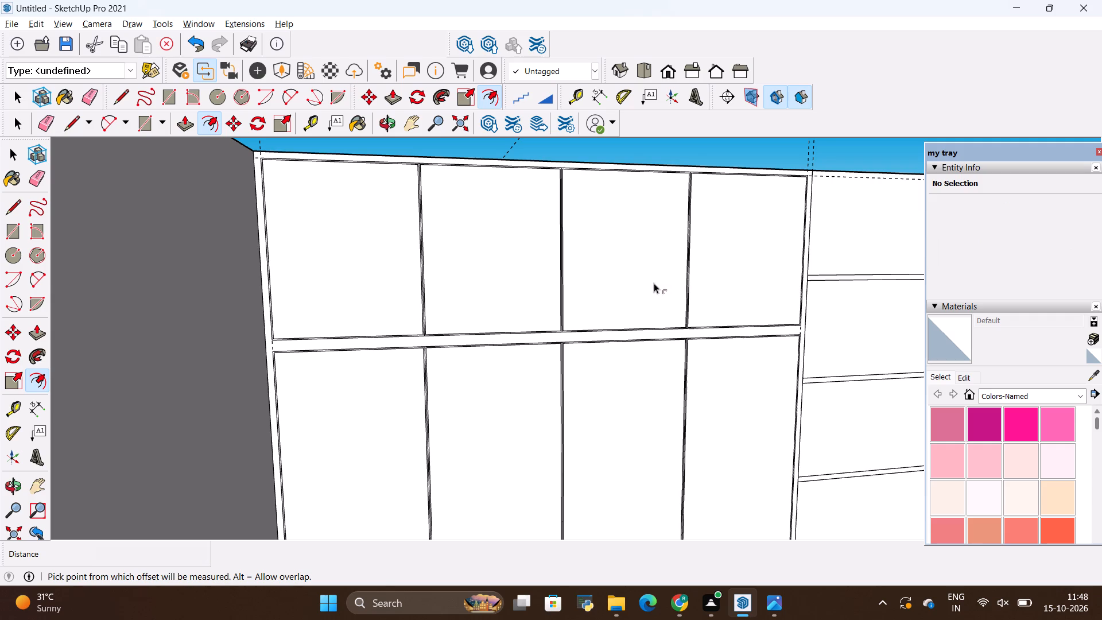
# Erase the three original vertical divider lines that run midway between the offset outlines of the upper wardrobe doors.
pyautogui.press('space')
pyautogui.click(650, 283)
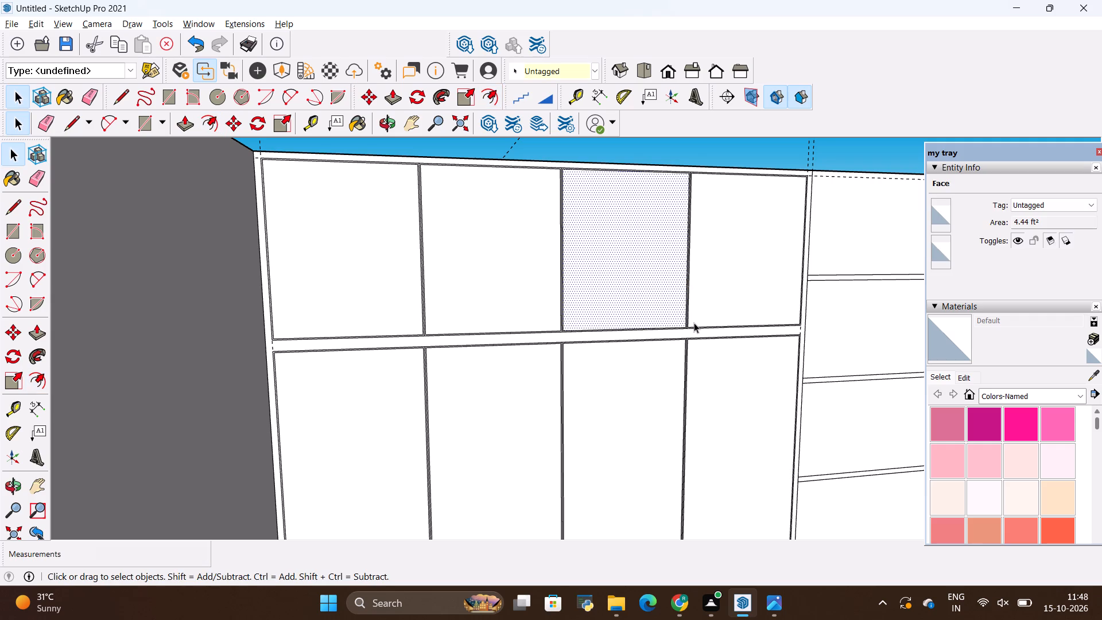
pyautogui.scroll(-2, 708, 323)
pyautogui.moveTo(714, 334); pyautogui.dragTo(662, 367, button='middle')
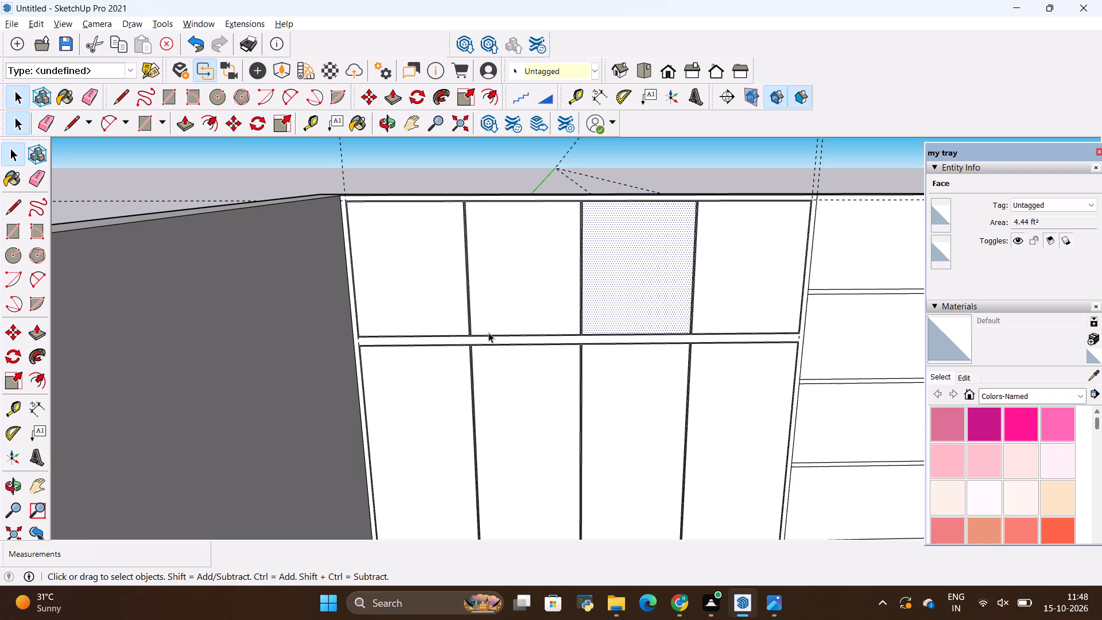
pyautogui.scroll(2, 469, 333)
pyautogui.scroll(12, 428, 164)
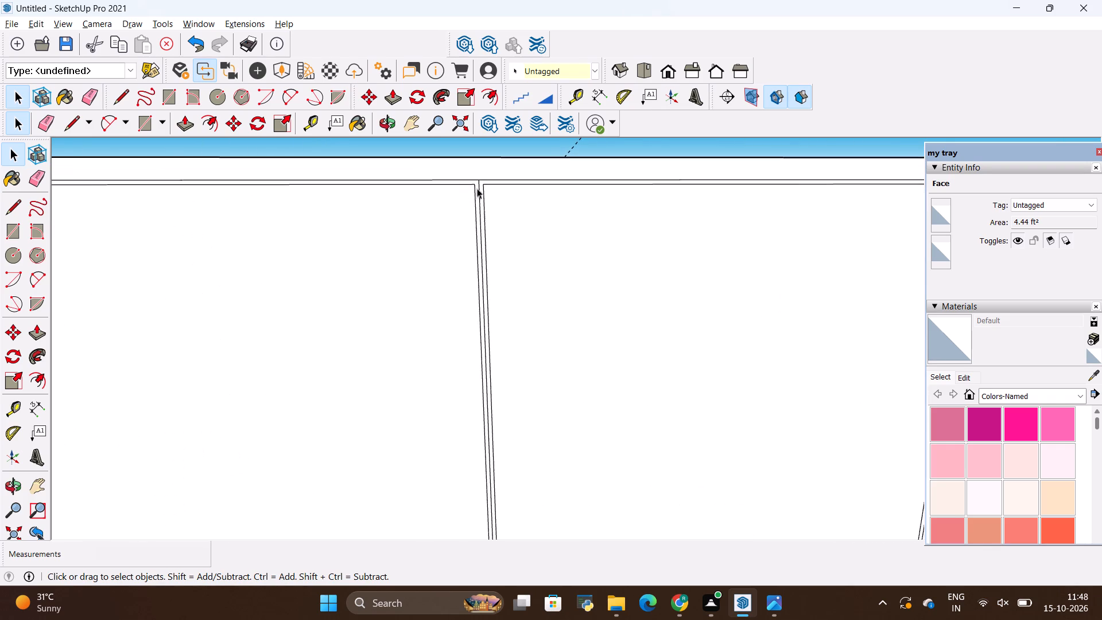
pyautogui.scroll(13, 482, 183)
pyautogui.press('e')
pyautogui.moveTo(487, 185); pyautogui.dragTo(487, 192)
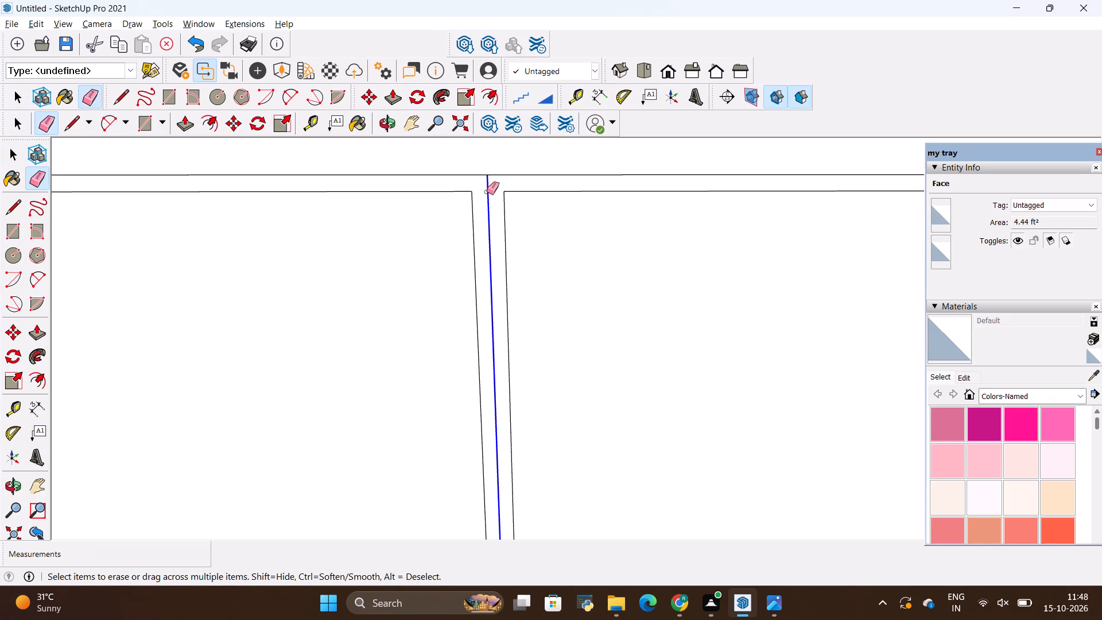
pyautogui.moveTo(487, 192); pyautogui.dragTo(486, 193)
pyautogui.scroll(-9, 453, 203)
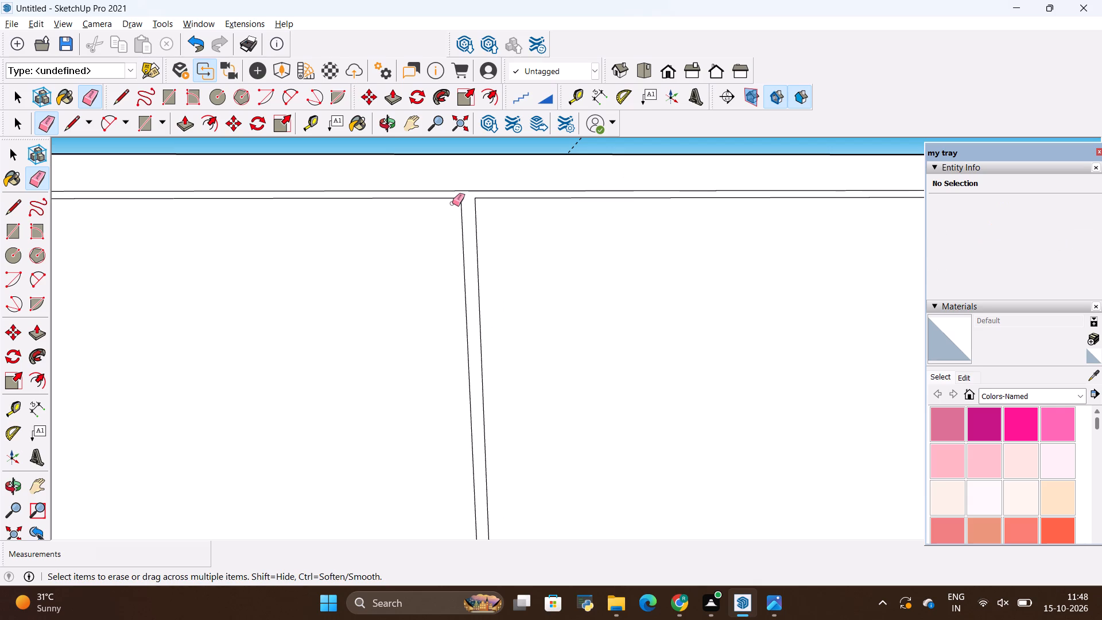
pyautogui.scroll(-14, 433, 203)
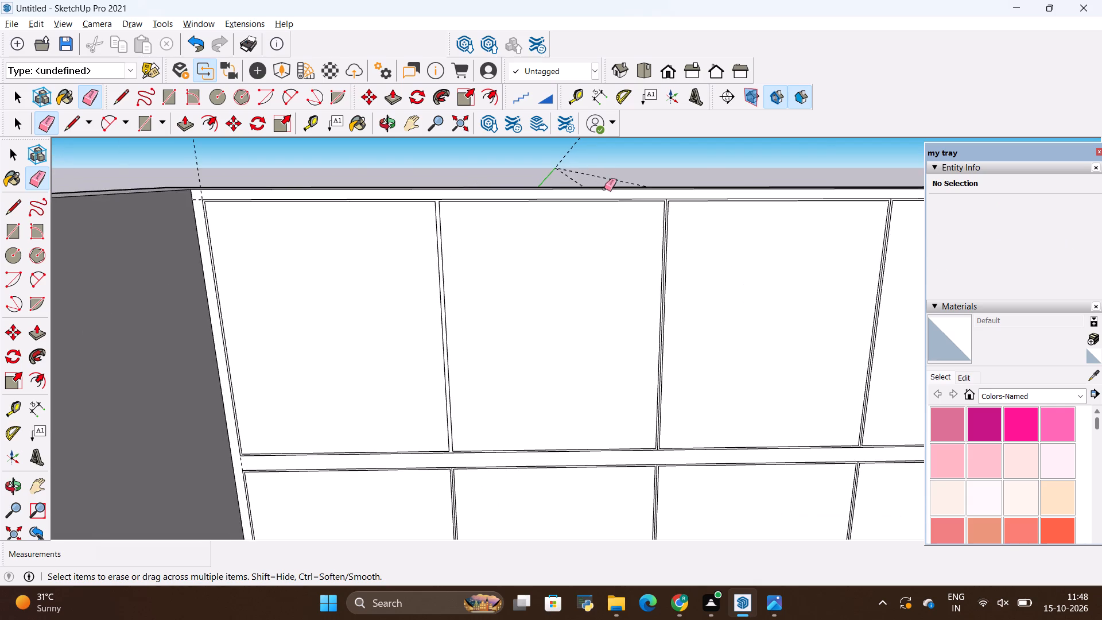
pyautogui.scroll(20, 670, 203)
pyautogui.scroll(6, 670, 203)
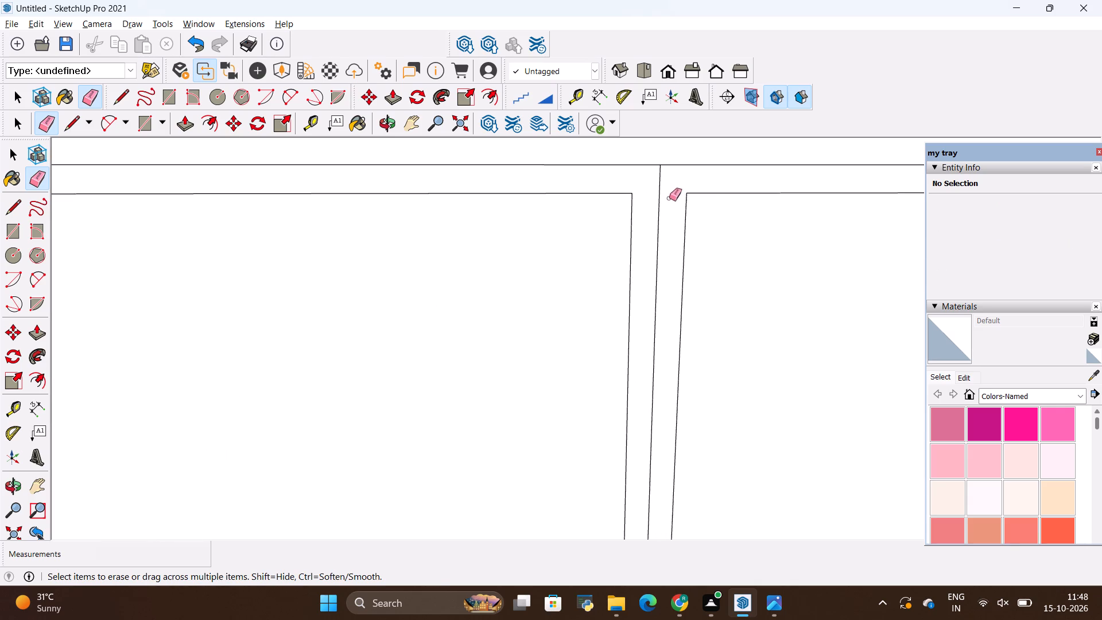
pyautogui.moveTo(665, 198); pyautogui.dragTo(643, 222)
pyautogui.scroll(-20, 490, 220)
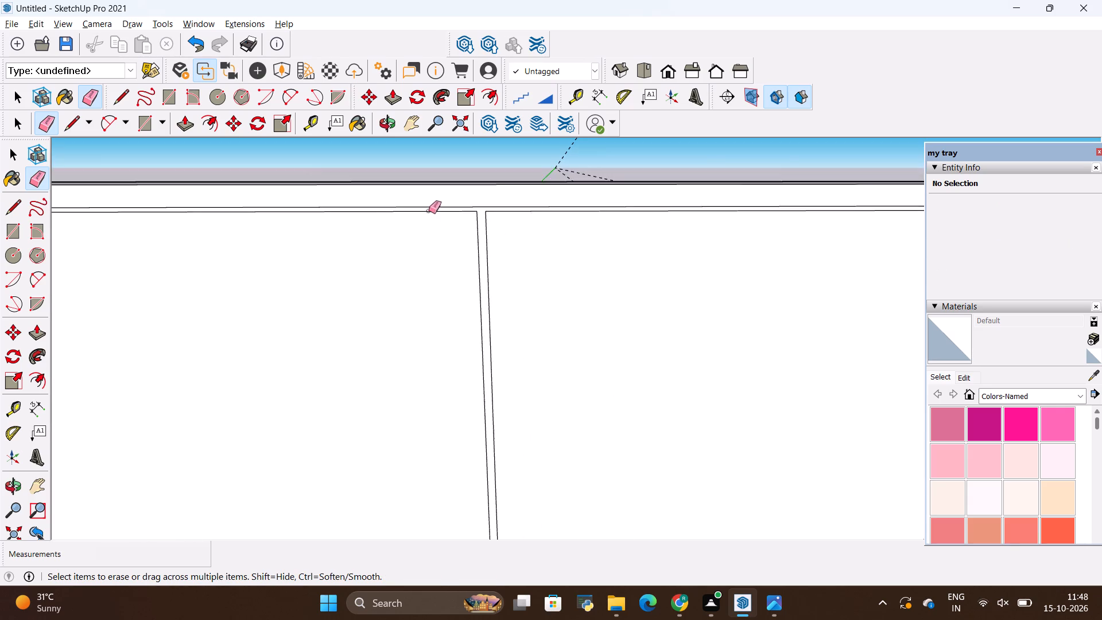
pyautogui.scroll(-10, 429, 211)
pyautogui.scroll(14, 622, 203)
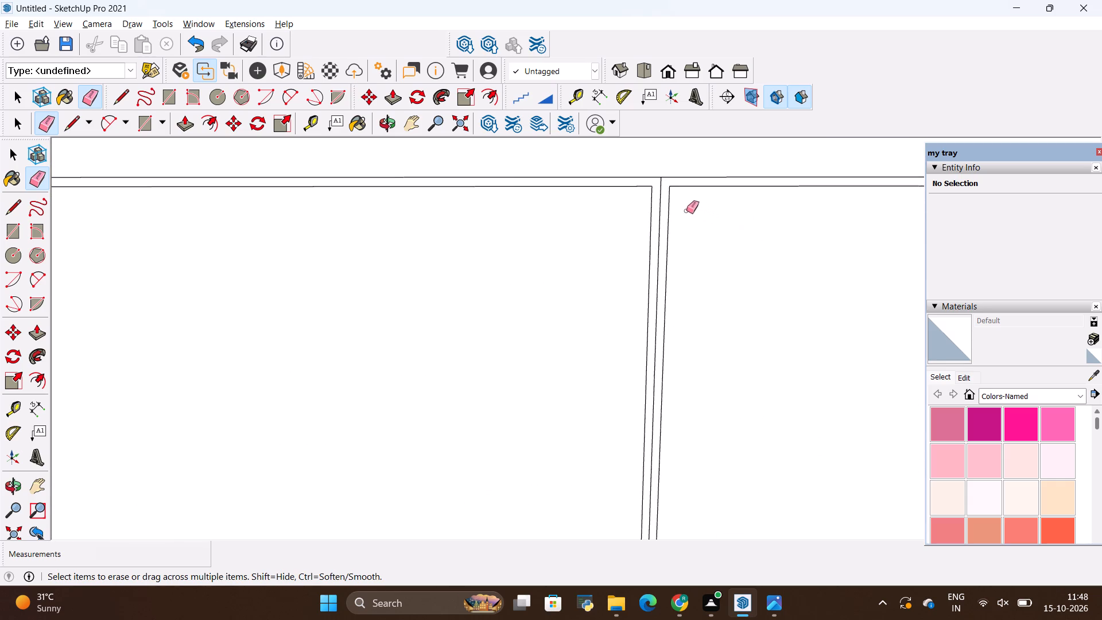
pyautogui.scroll(11, 686, 211)
pyautogui.moveTo(656, 218); pyautogui.dragTo(644, 241)
# Erase the three original vertical divider lines that run midway between the offset outlines of the tall lower wardrobe doors.
pyautogui.scroll(-7, 550, 237)
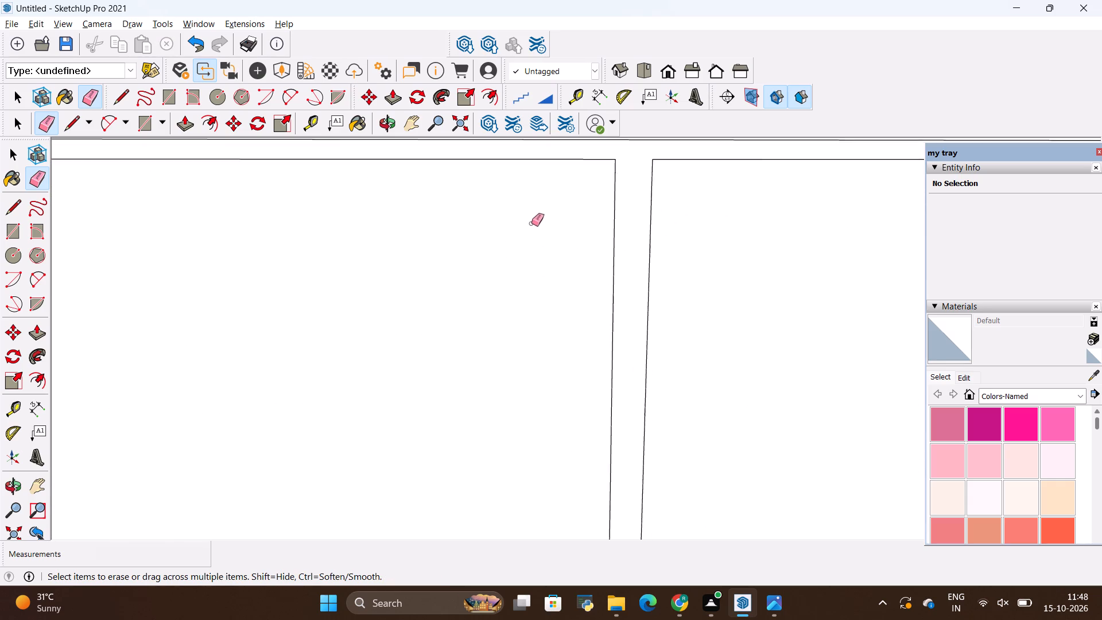
pyautogui.scroll(-20, 531, 223)
pyautogui.scroll(-2, 531, 223)
pyautogui.scroll(8, 729, 217)
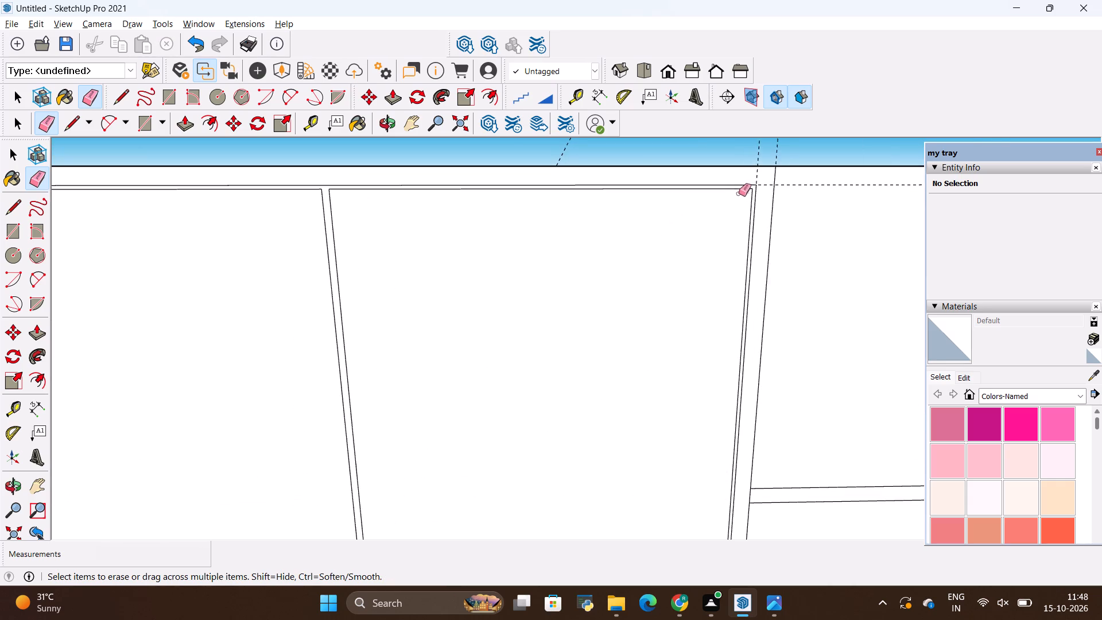
pyautogui.scroll(6, 739, 193)
pyautogui.scroll(-13, 755, 191)
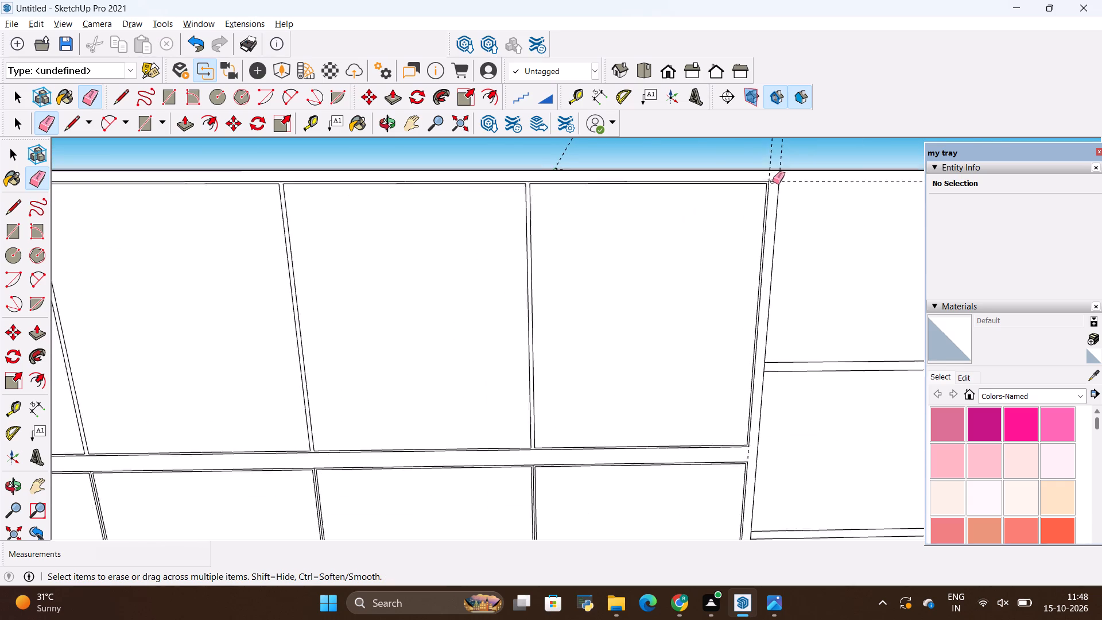
pyautogui.scroll(-7, 773, 181)
pyautogui.scroll(4, 654, 387)
pyautogui.scroll(4, 654, 302)
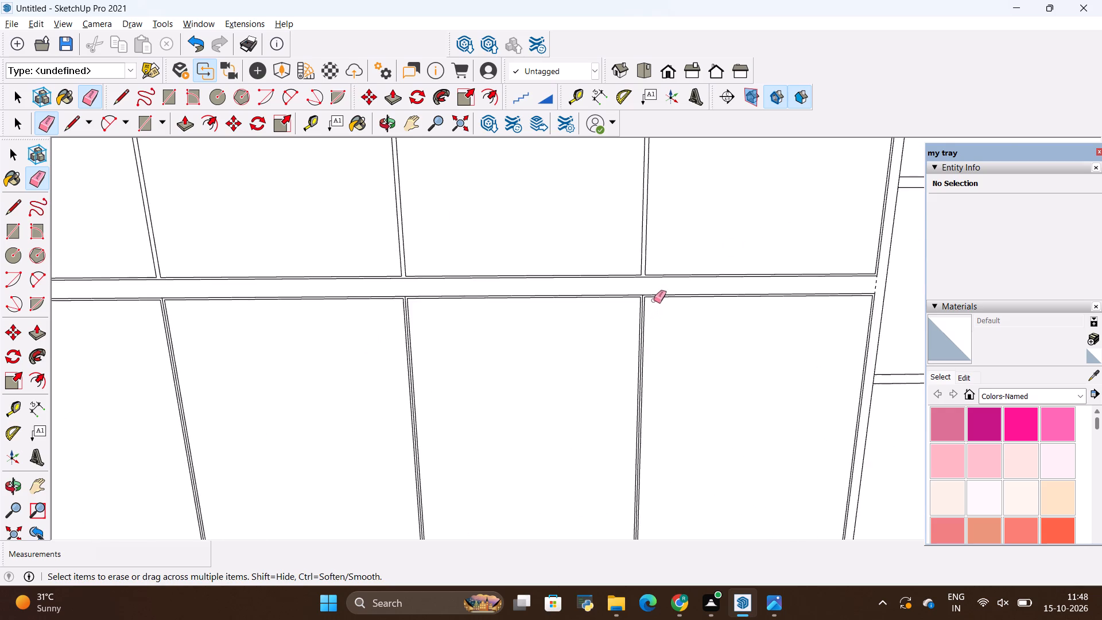
pyautogui.scroll(20, 654, 300)
pyautogui.scroll(1, 654, 300)
pyautogui.moveTo(648, 291); pyautogui.dragTo(647, 292)
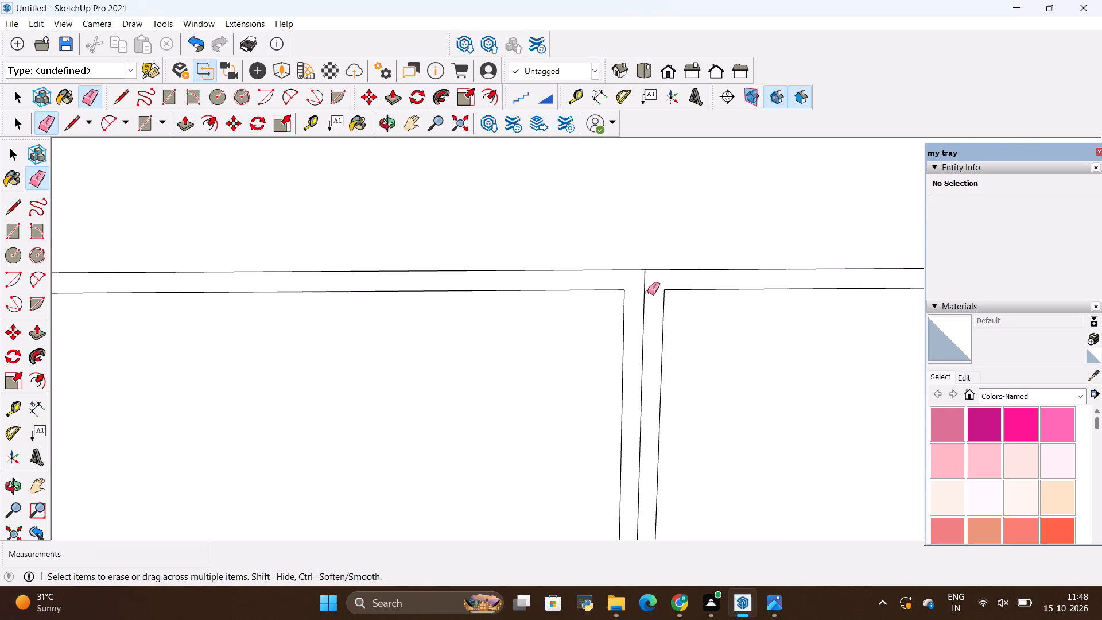
pyautogui.moveTo(647, 292); pyautogui.dragTo(643, 304)
pyautogui.scroll(-15, 678, 300)
pyautogui.scroll(-8, 751, 247)
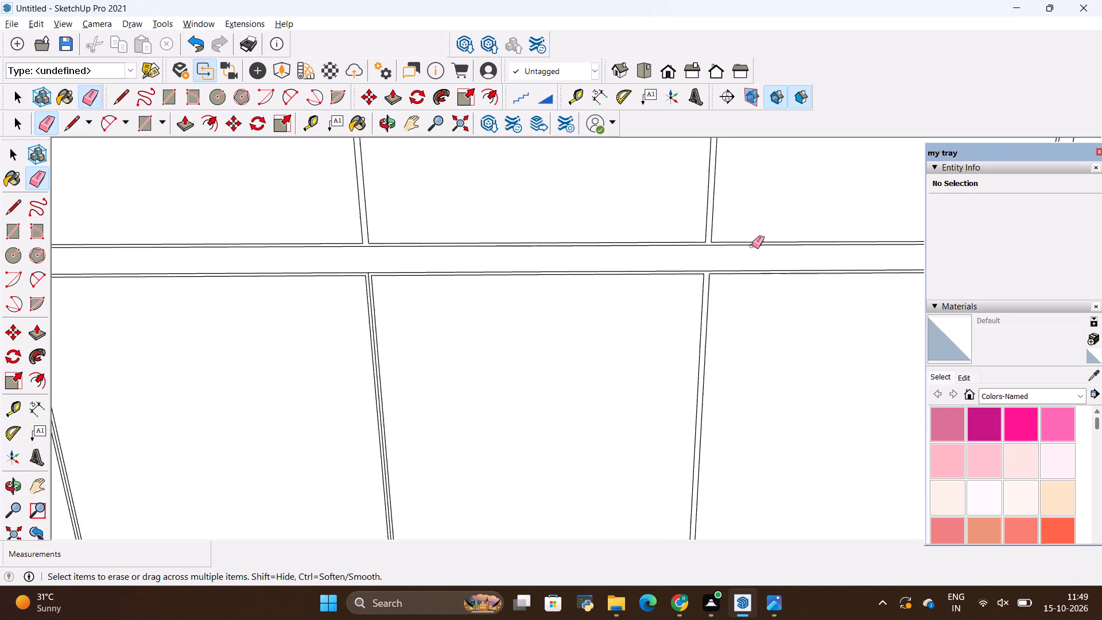
pyautogui.scroll(-1, 752, 246)
pyautogui.scroll(19, 338, 293)
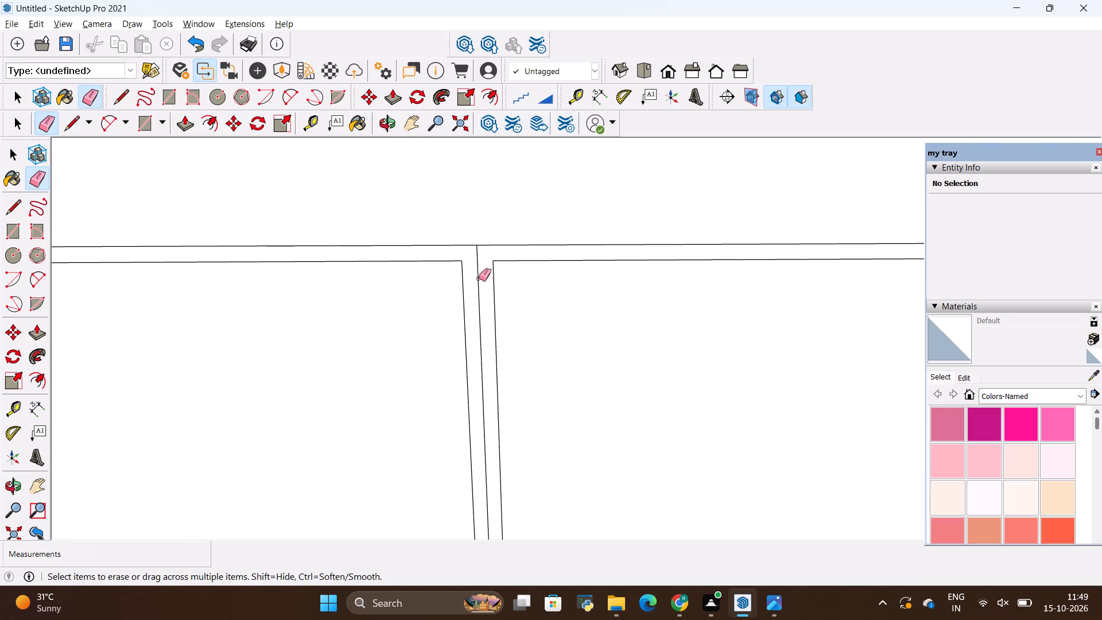
pyautogui.moveTo(479, 278); pyautogui.dragTo(476, 301)
pyautogui.scroll(-13, 615, 297)
pyautogui.scroll(-1, 743, 223)
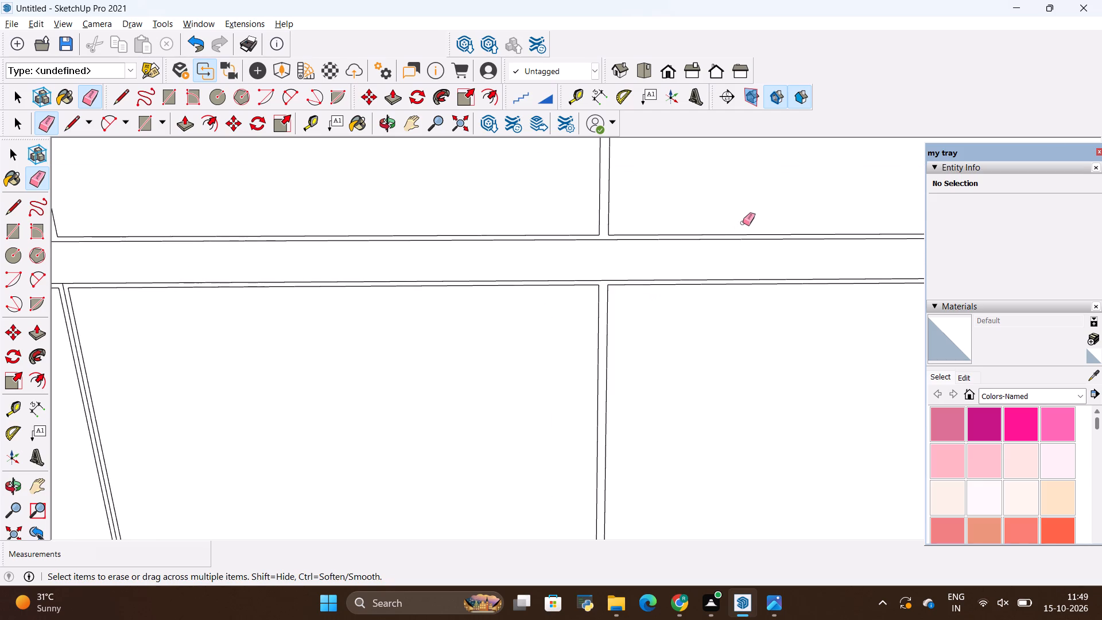
pyautogui.scroll(-11, 743, 223)
pyautogui.scroll(2, 476, 292)
pyautogui.scroll(7, 572, 232)
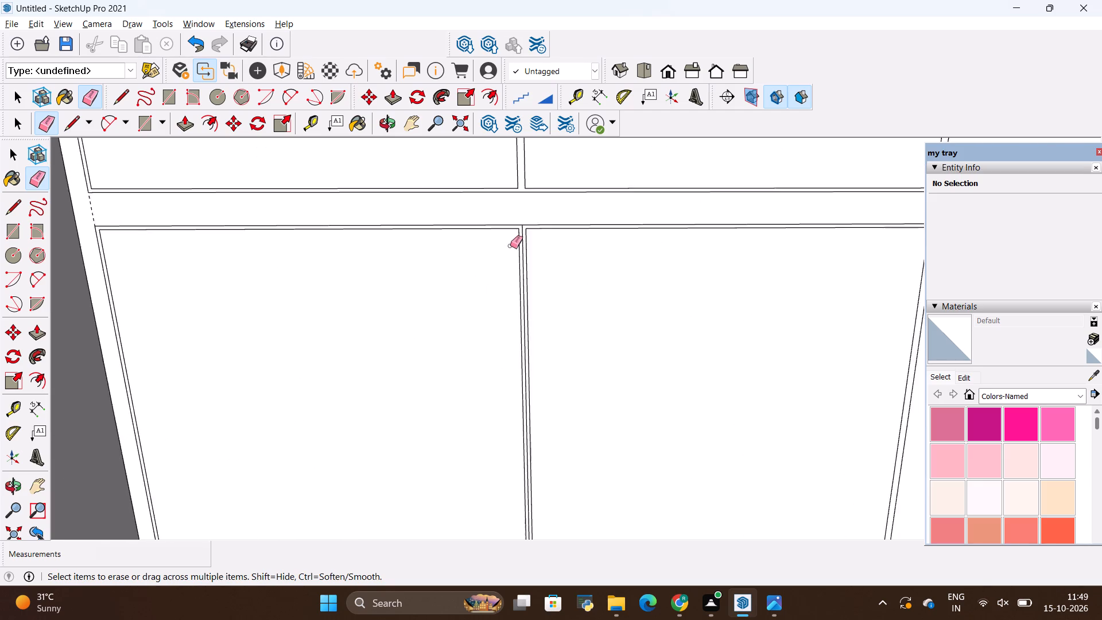
pyautogui.scroll(13, 510, 246)
pyautogui.moveTo(531, 220); pyautogui.dragTo(531, 239)
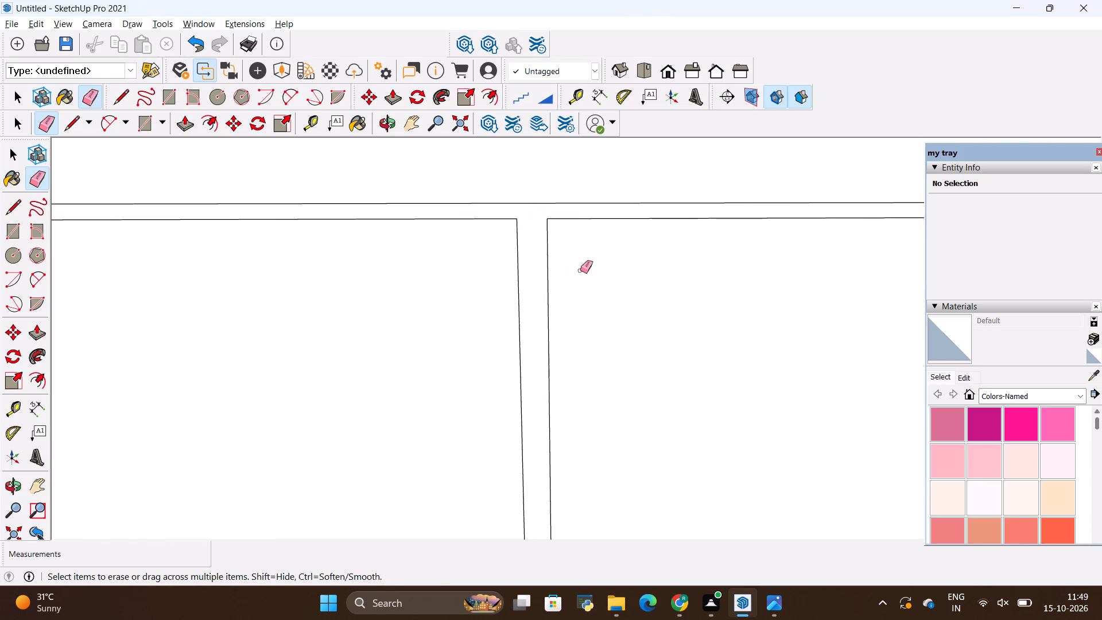
# Erase the dashed guide line crossing the wardrobe's horizontal rail near the left side wall.
pyautogui.scroll(-19, 631, 286)
pyautogui.scroll(3, 428, 278)
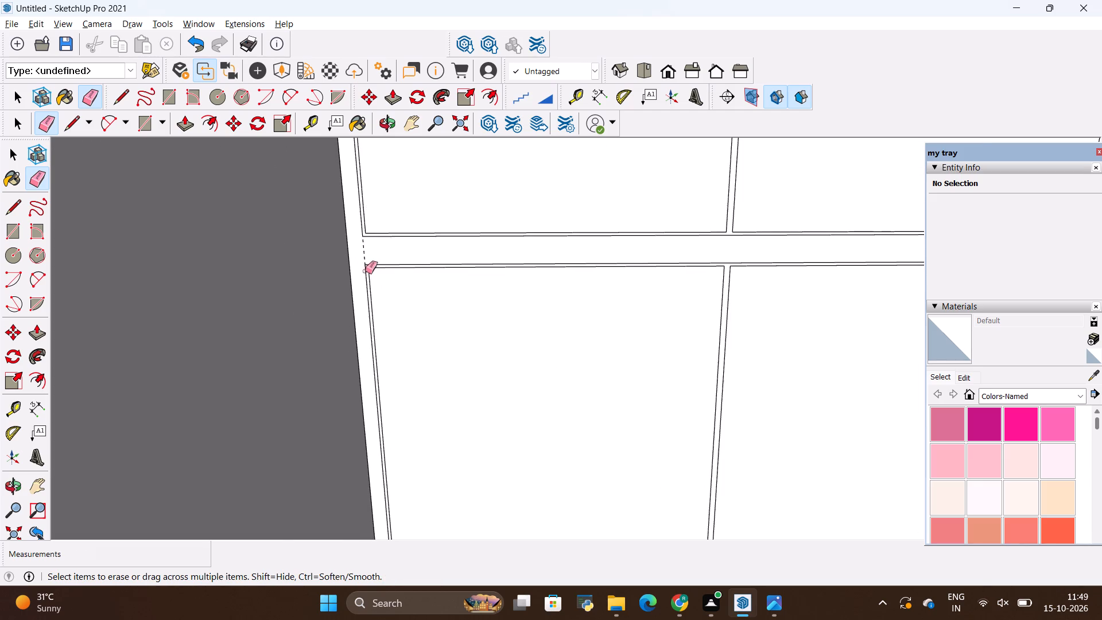
pyautogui.scroll(7, 365, 271)
pyautogui.moveTo(379, 238); pyautogui.dragTo(359, 242)
pyautogui.click(352, 249)
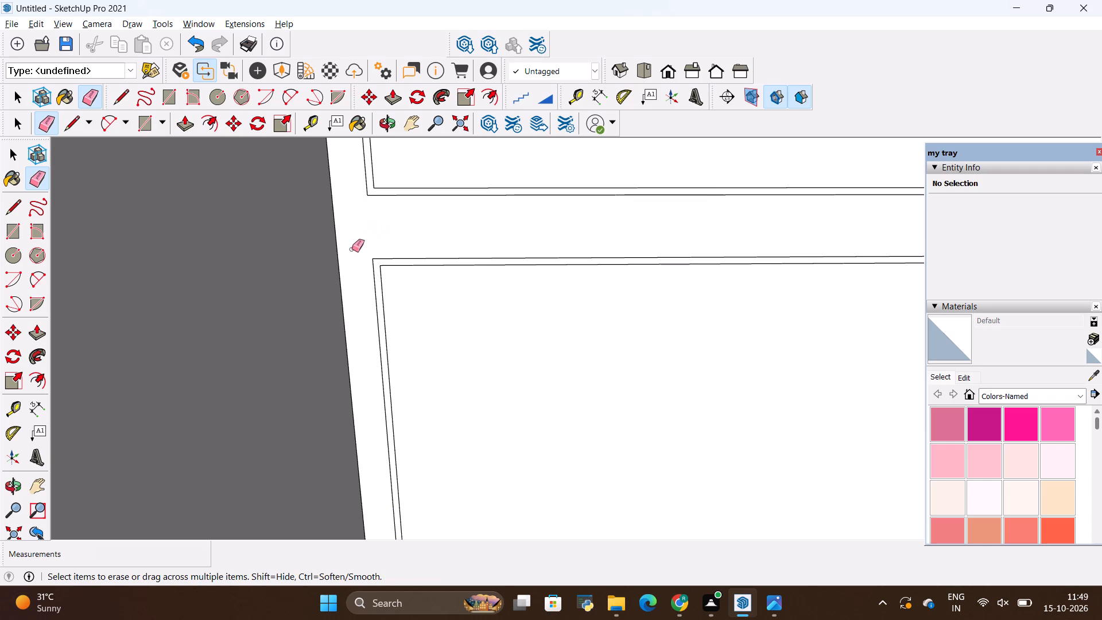
# Check the wardrobe's frame and individual door panels as separate faces by selecting them in turn.
pyautogui.press('space')
pyautogui.click(352, 249)
pyautogui.scroll(-9, 343, 354)
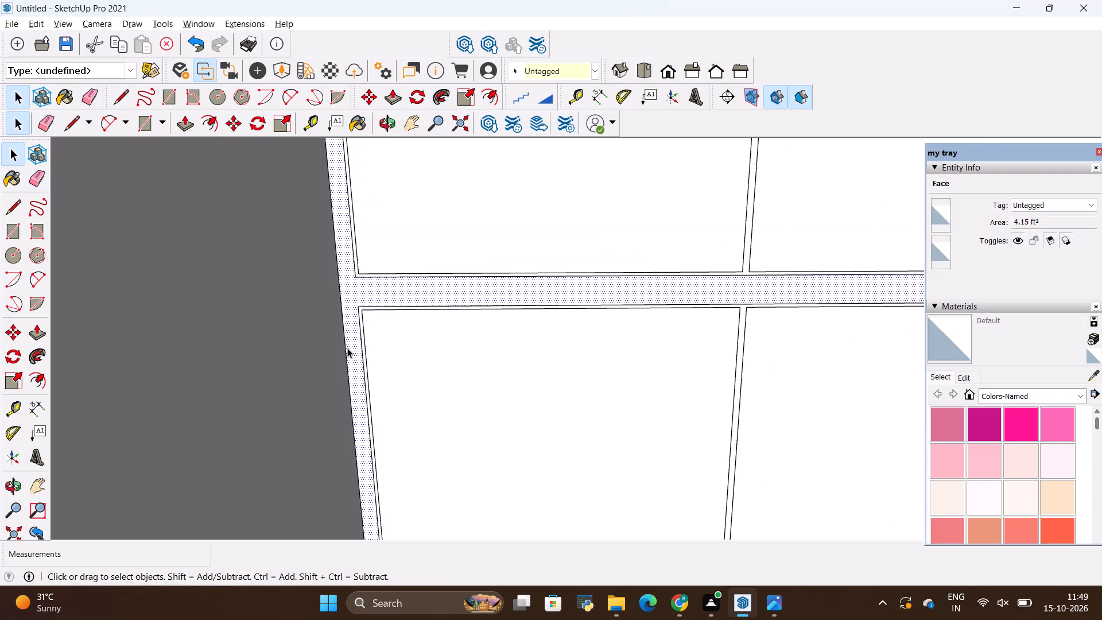
pyautogui.click(424, 232)
pyautogui.click(437, 328)
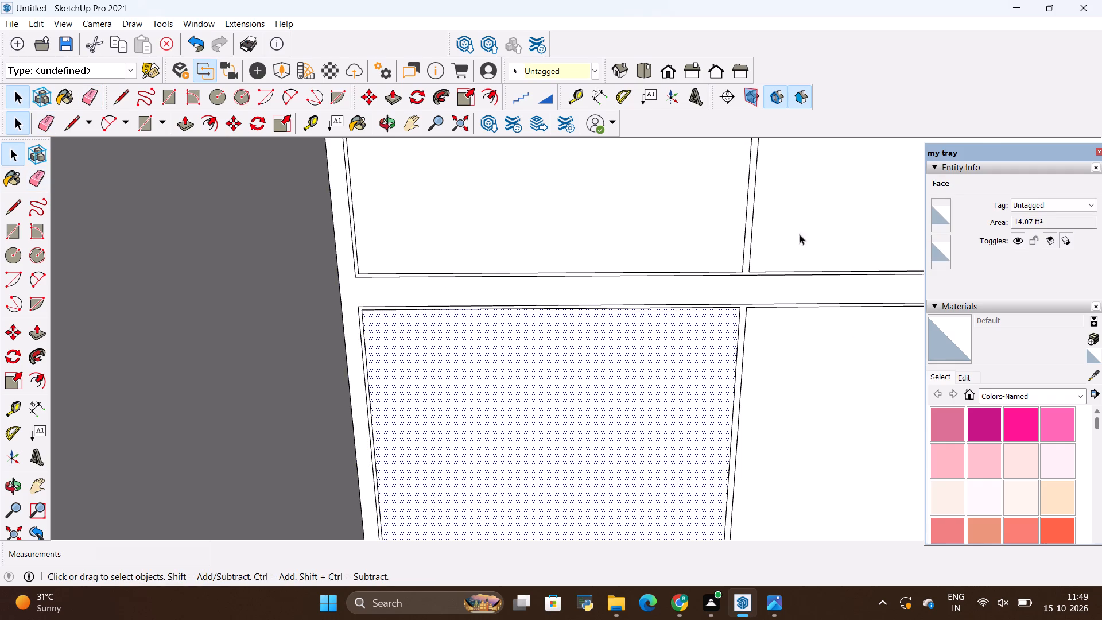
pyautogui.click(815, 225)
pyautogui.click(817, 352)
pyautogui.click(682, 212)
pyautogui.click(662, 418)
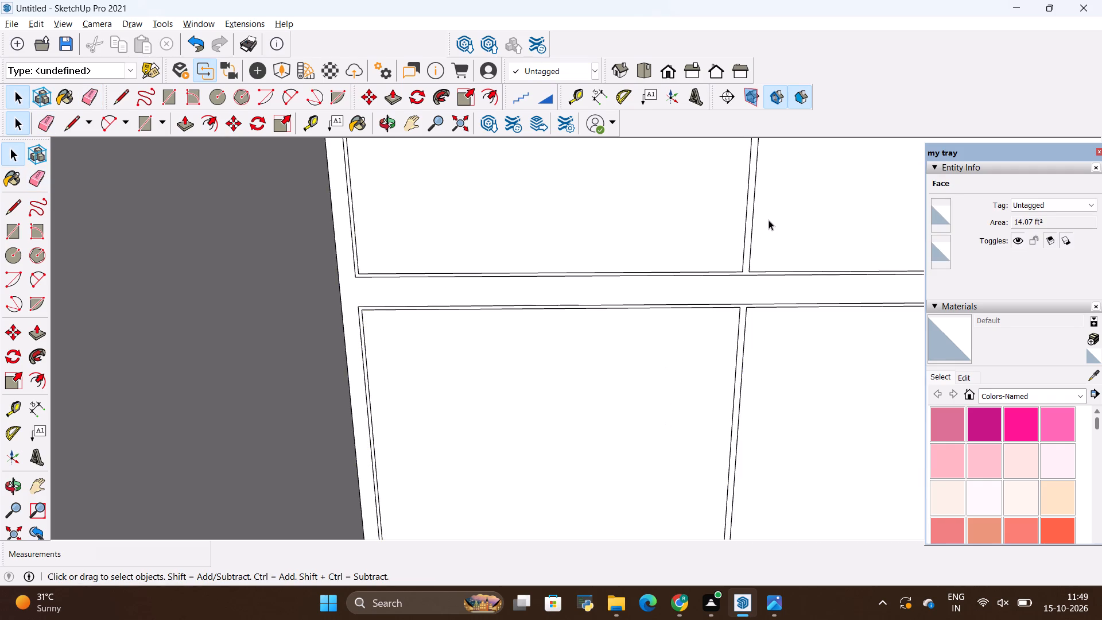
pyautogui.click(703, 378)
pyautogui.click(808, 251)
pyautogui.click(812, 400)
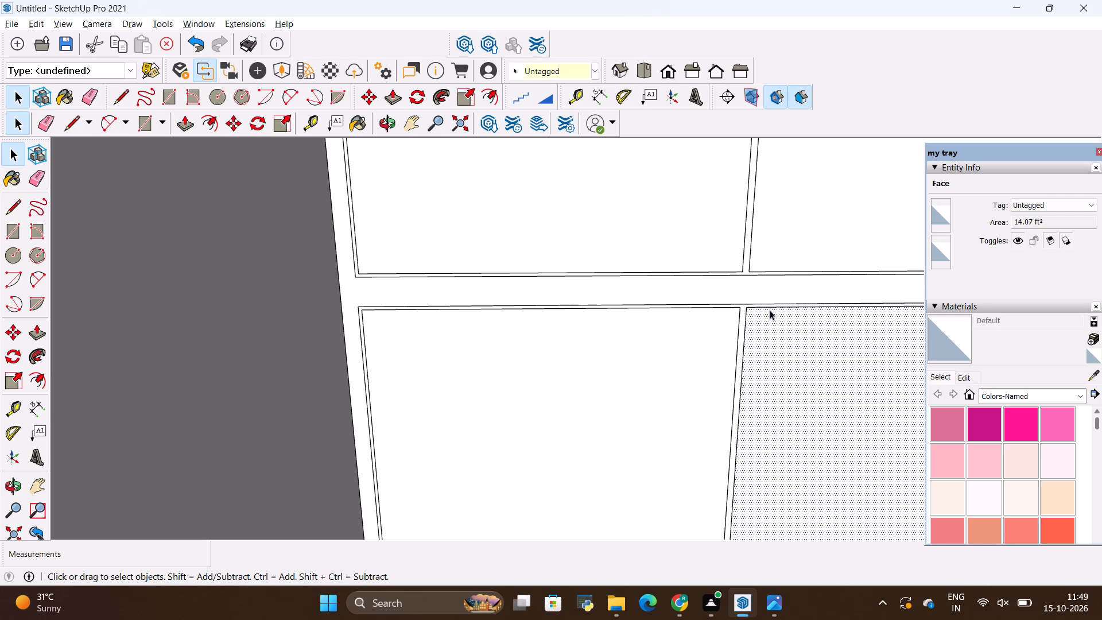
pyautogui.scroll(4, 764, 305)
pyautogui.click(744, 297)
pyautogui.scroll(-13, 245, 476)
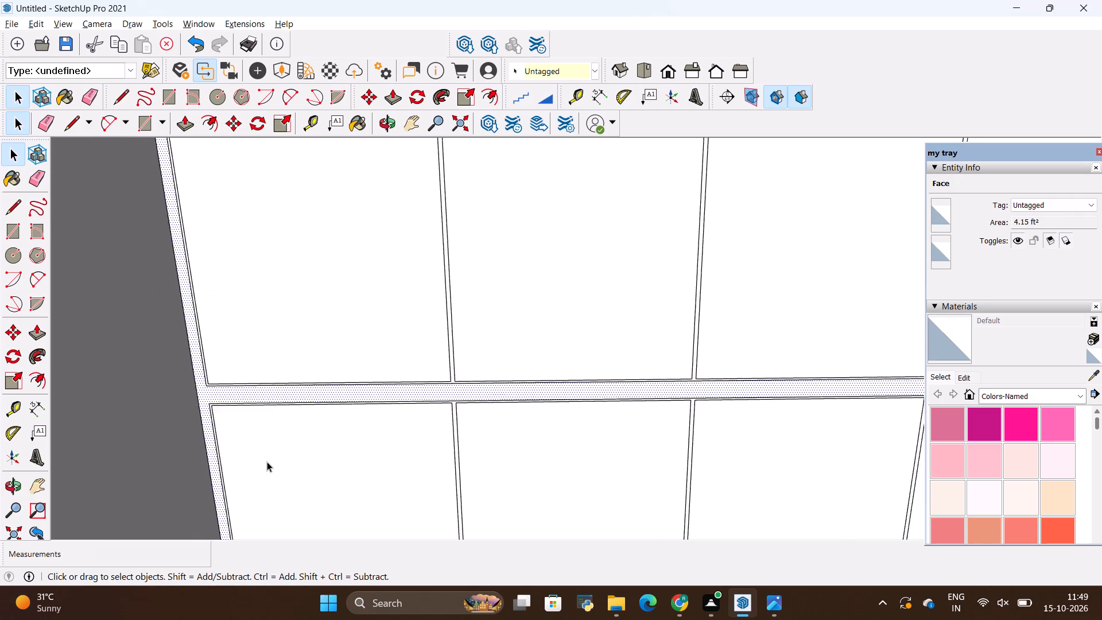
pyautogui.scroll(-2, 267, 462)
pyautogui.click(164, 452)
pyautogui.scroll(-9, 164, 452)
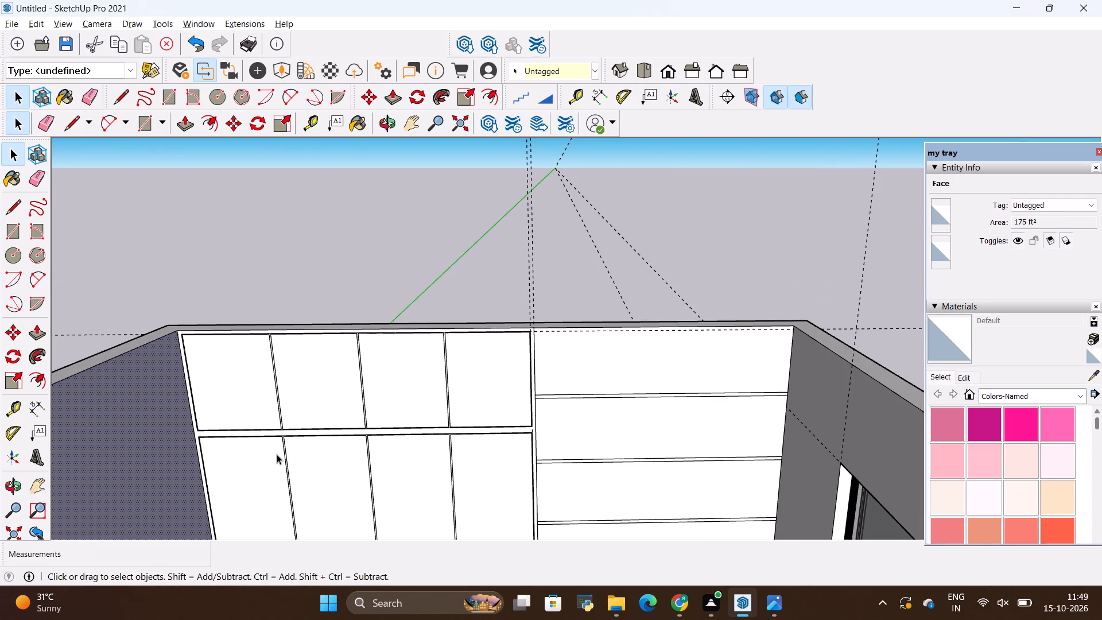
# Compare the modelled wardrobe and shelf wall with the bedroom reference image in Photos.
pyautogui.hotkey('alt', 'Tab')
pyautogui.hotkey('alt', 'Tab')
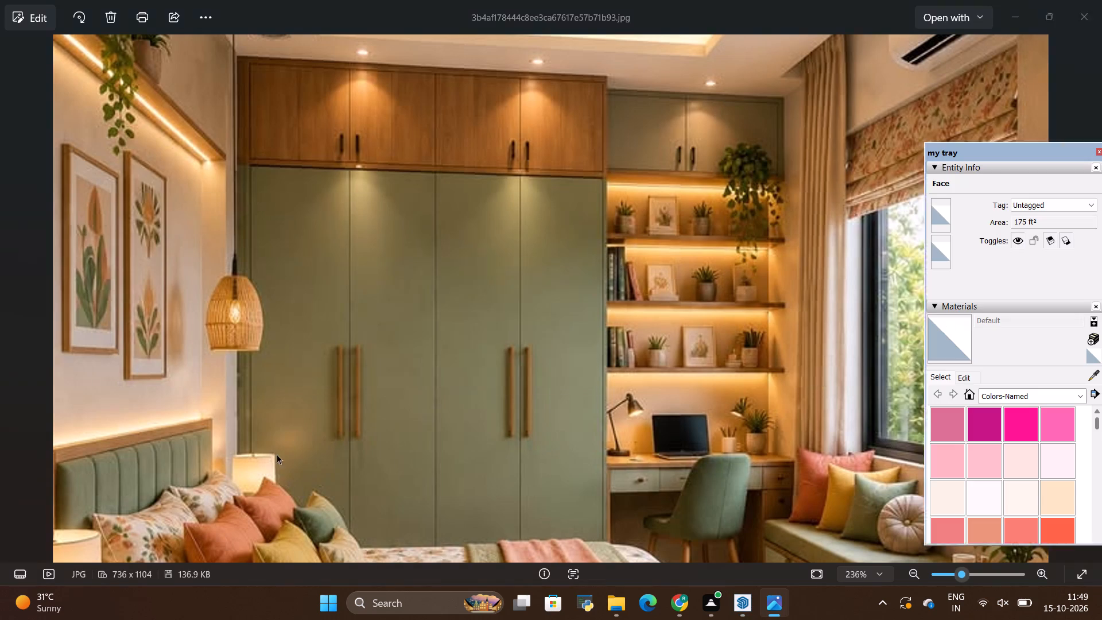
pyautogui.scroll(-15, 323, 400)
pyautogui.scroll(2, 341, 466)
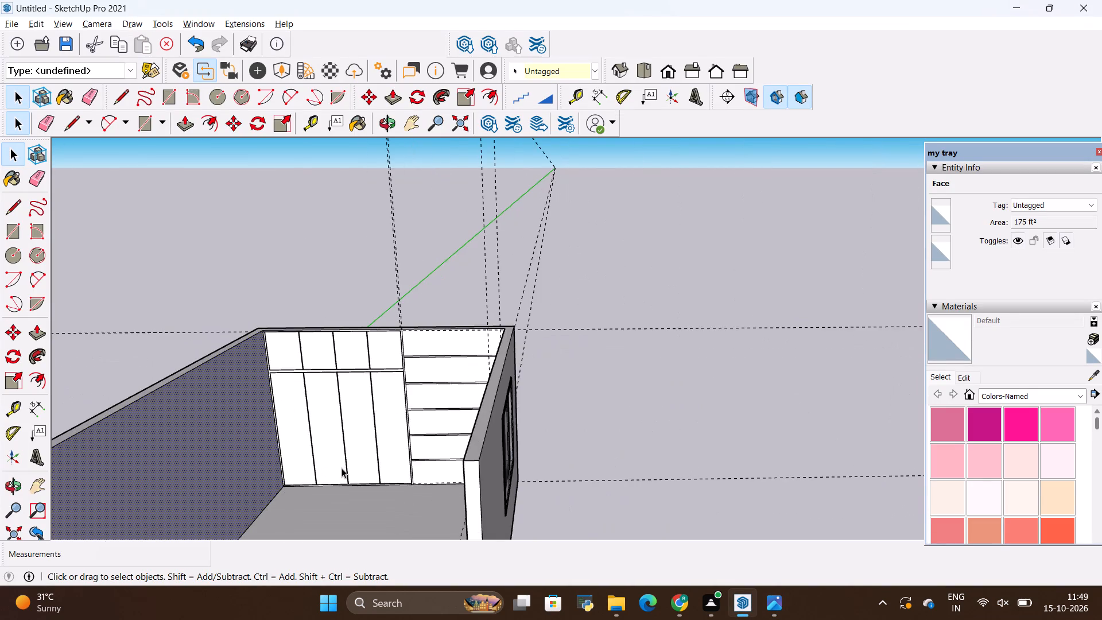
pyautogui.scroll(3, 342, 468)
pyautogui.moveTo(336, 500); pyautogui.dragTo(346, 481, button='middle')
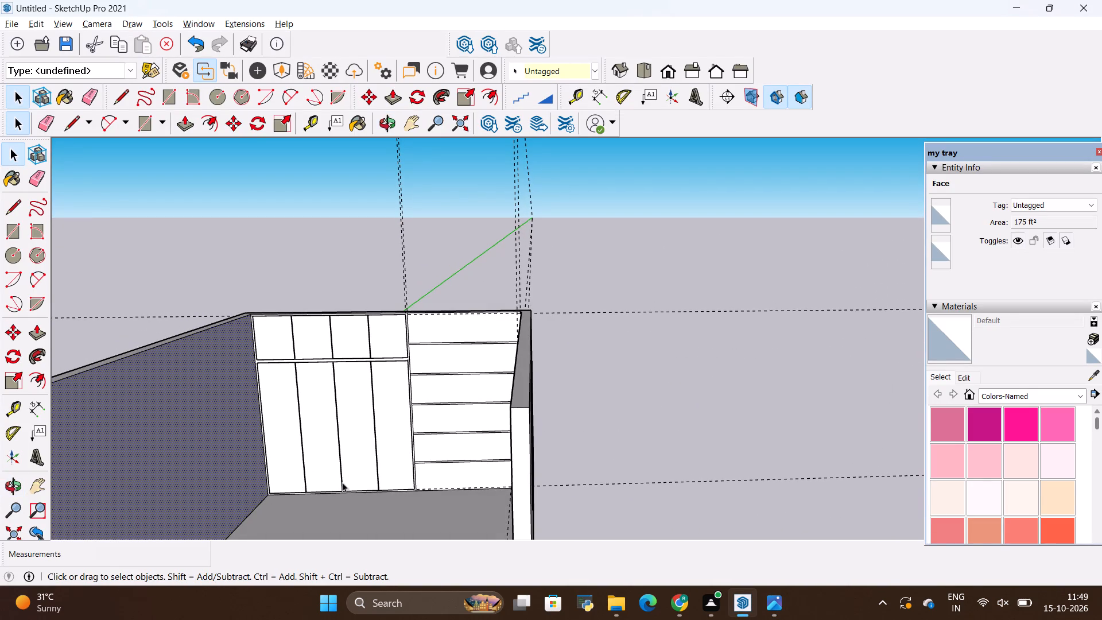
pyautogui.scroll(5, 336, 495)
pyautogui.hotkey('alt', 'Tab')
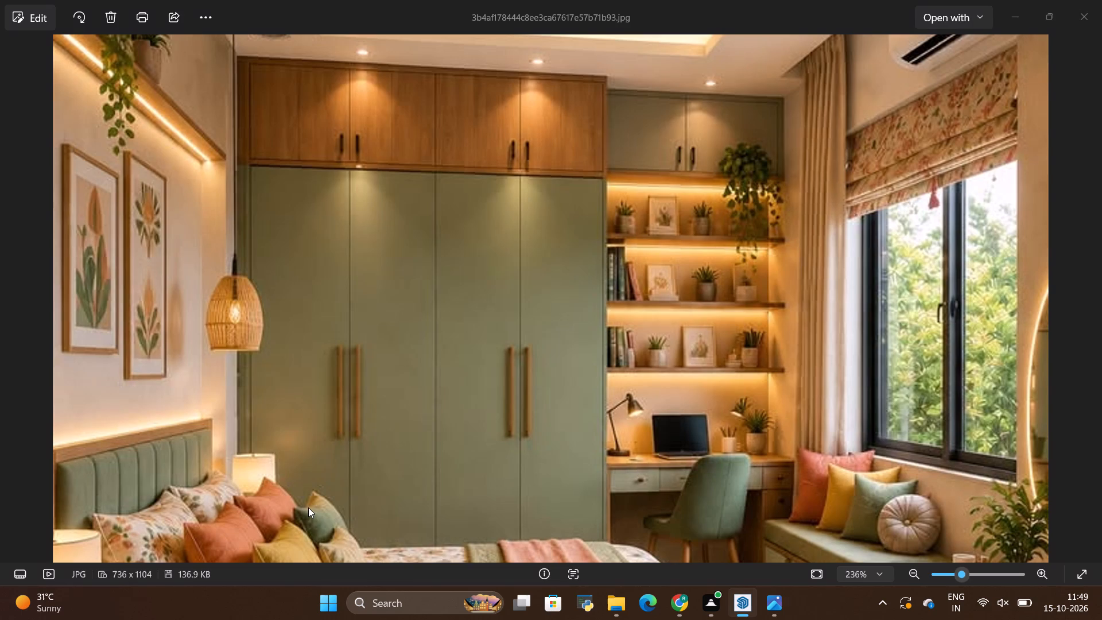
# Compare the modelled shelf wall beside the wardrobe with the upper cabinet and shelves in the bedroom reference image in Photos.
pyautogui.scroll(-2, 413, 392)
pyautogui.scroll(2, 589, 413)
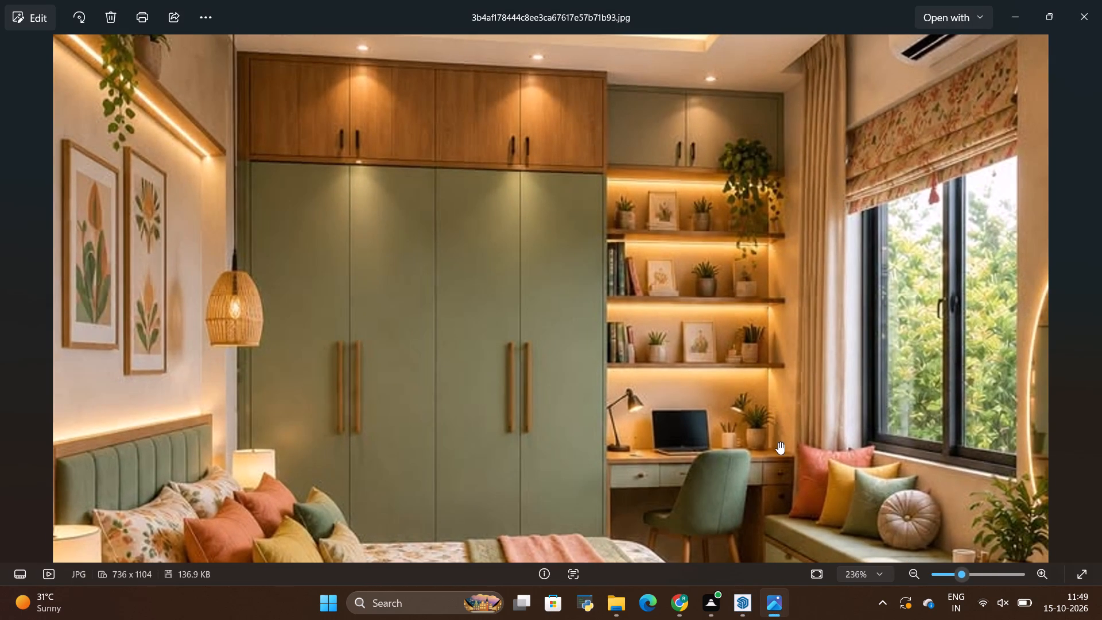
pyautogui.hotkey('alt', 'Tab')
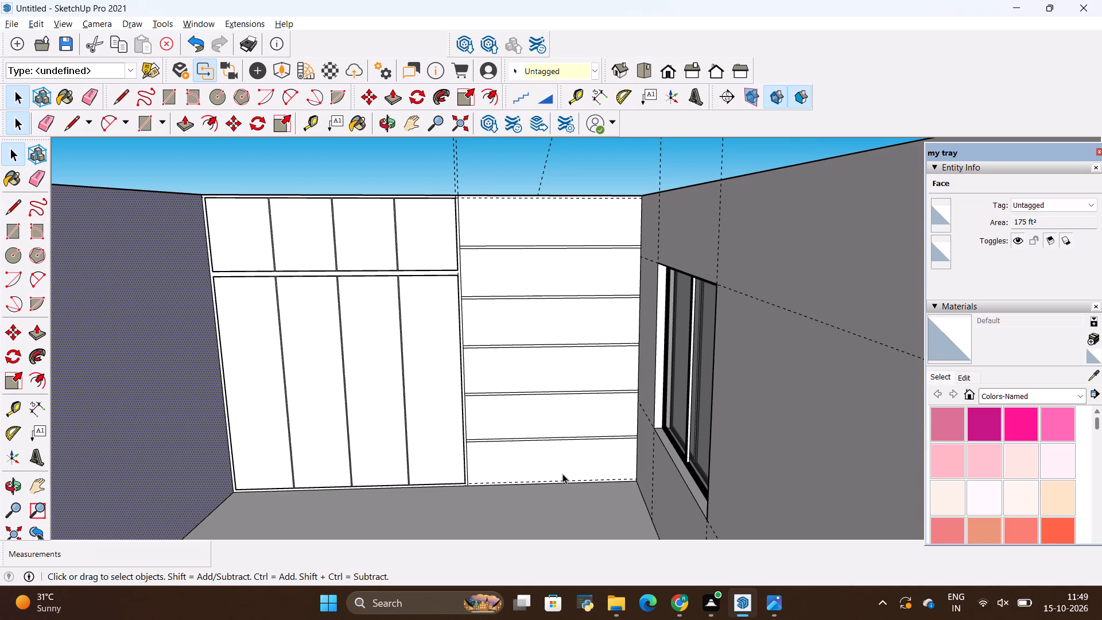
pyautogui.hotkey('alt', 'Tab')
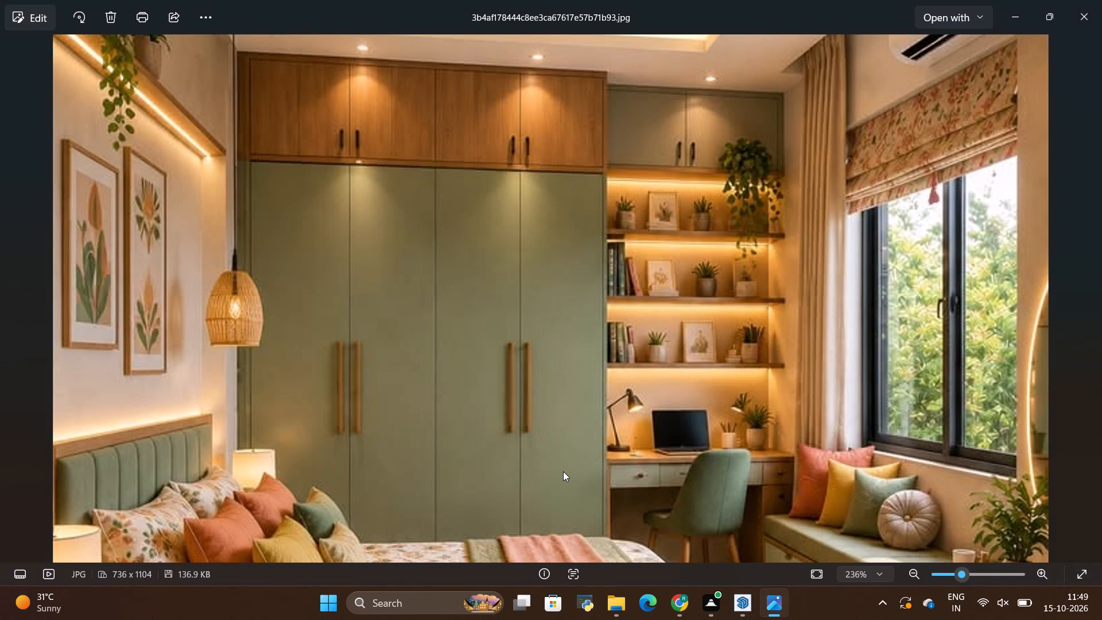
pyautogui.hotkey('alt', 'Tab')
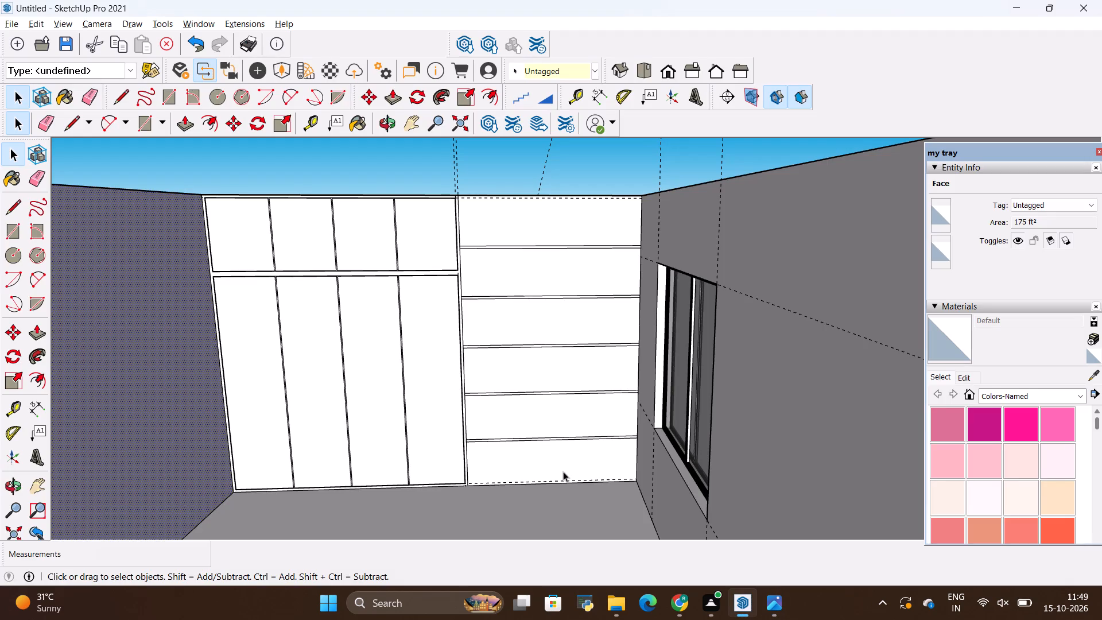
pyautogui.hotkey('alt', 'Tab')
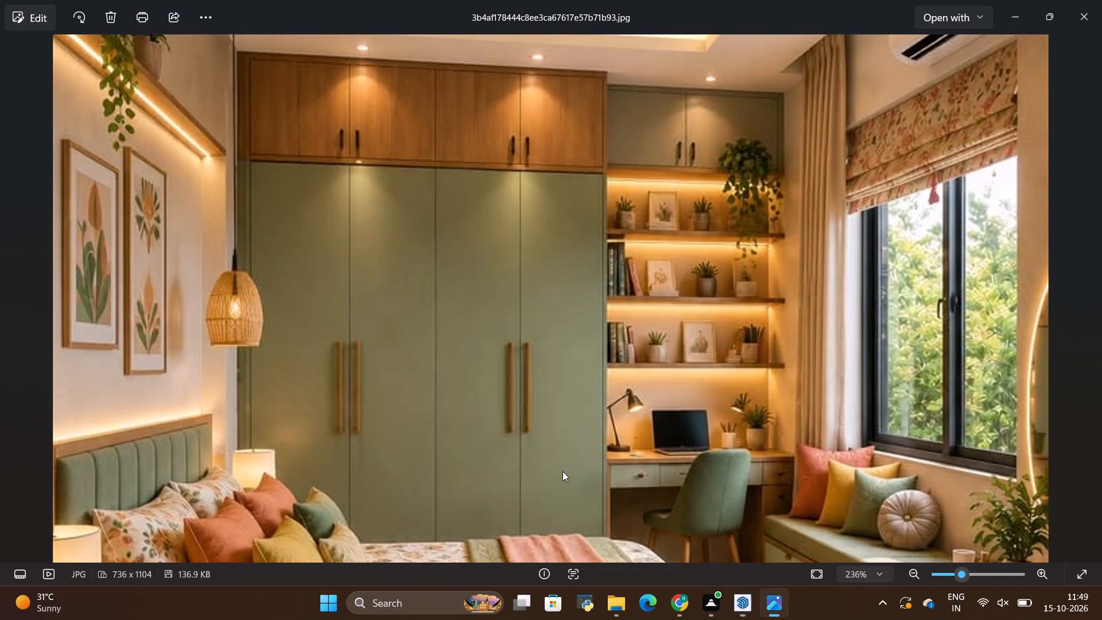
pyautogui.scroll(-1, 556, 425)
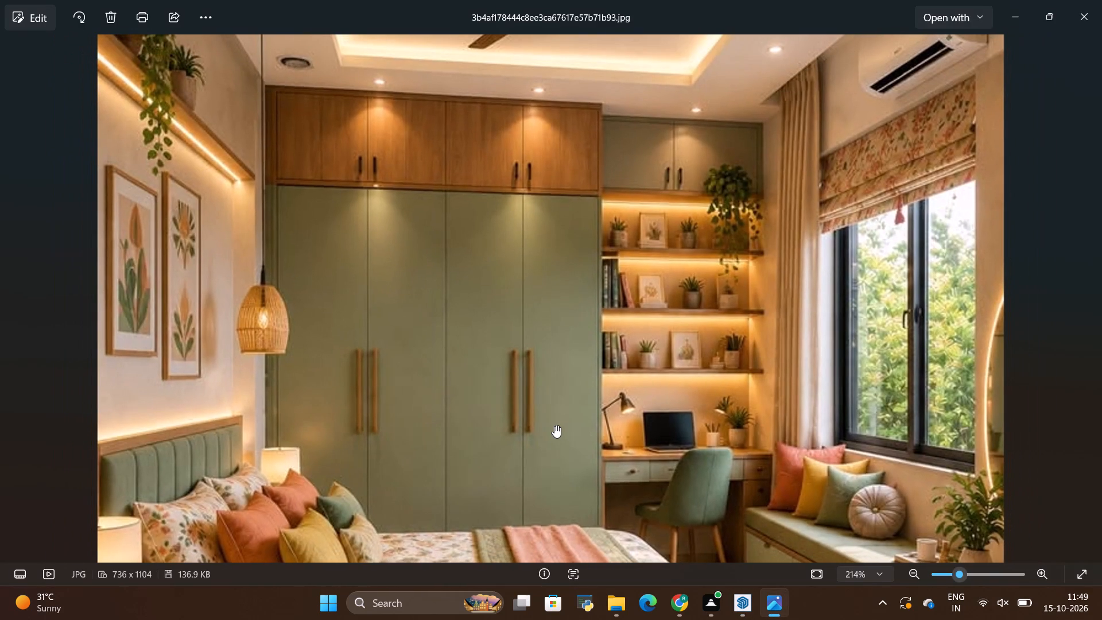
pyautogui.hotkey('alt', 'Tab')
pyautogui.hotkey('alt', 'Tab')
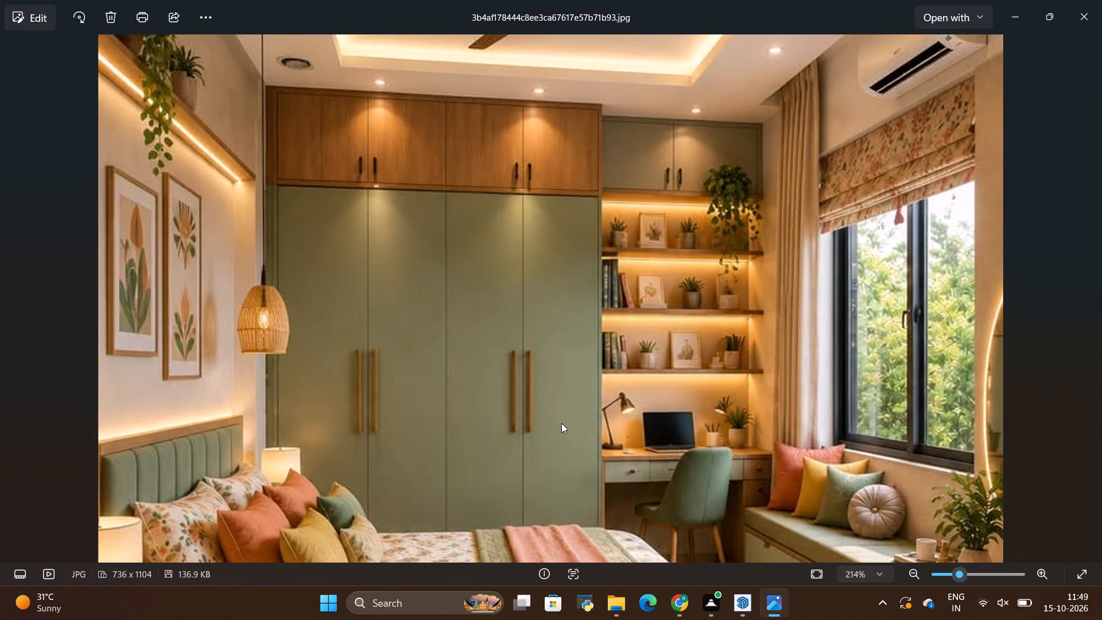
pyautogui.hotkey('alt', 'Tab')
pyautogui.hotkey('alt', 'Tab')
pyautogui.scroll(4, 734, 134)
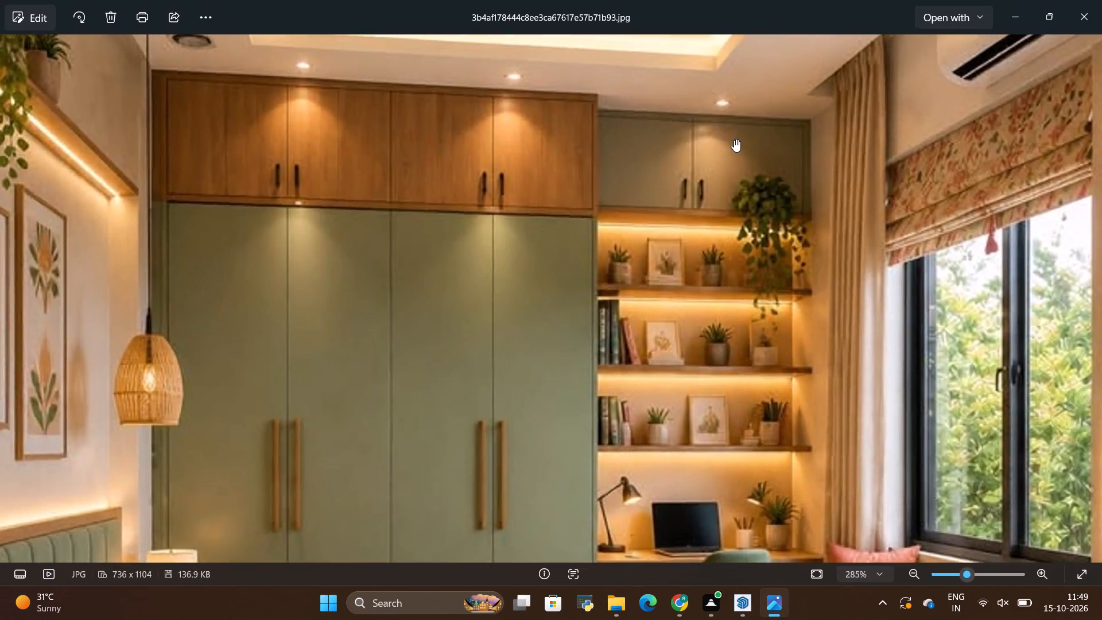
pyautogui.scroll(2, 734, 139)
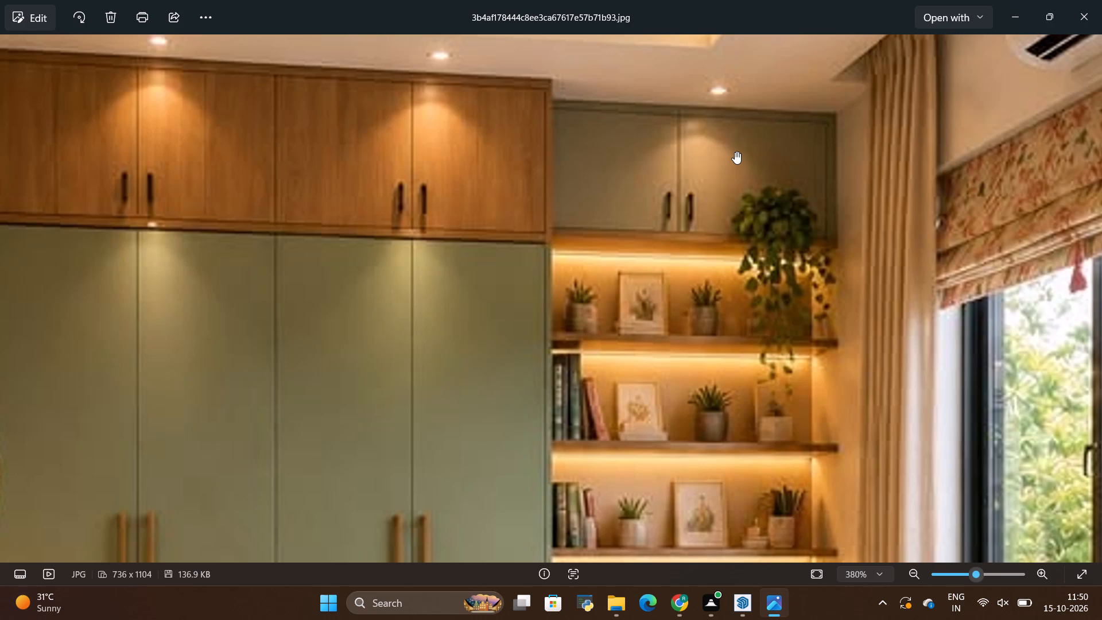
pyautogui.hotkey('alt', 'Tab')
pyautogui.hotkey('alt', 'Tab')
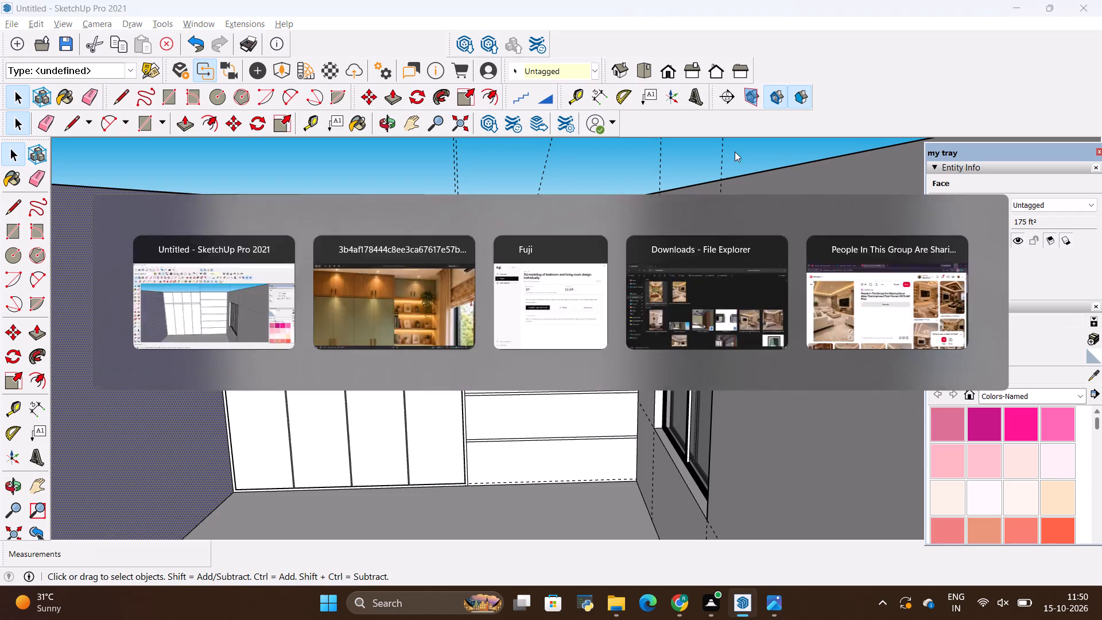
pyautogui.hotkey('alt', 'Tab')
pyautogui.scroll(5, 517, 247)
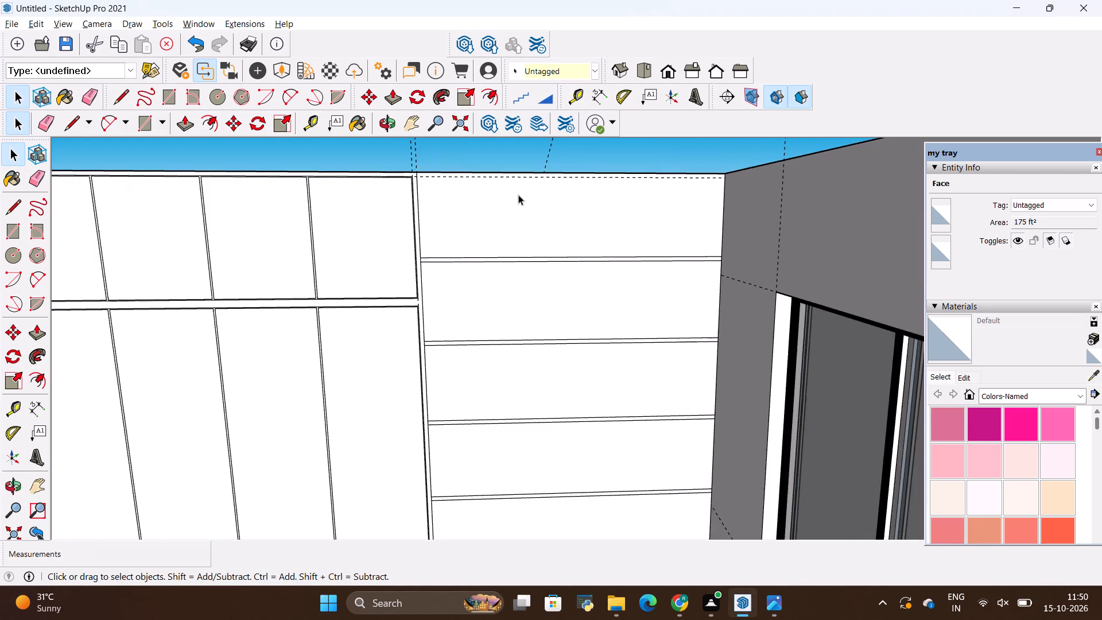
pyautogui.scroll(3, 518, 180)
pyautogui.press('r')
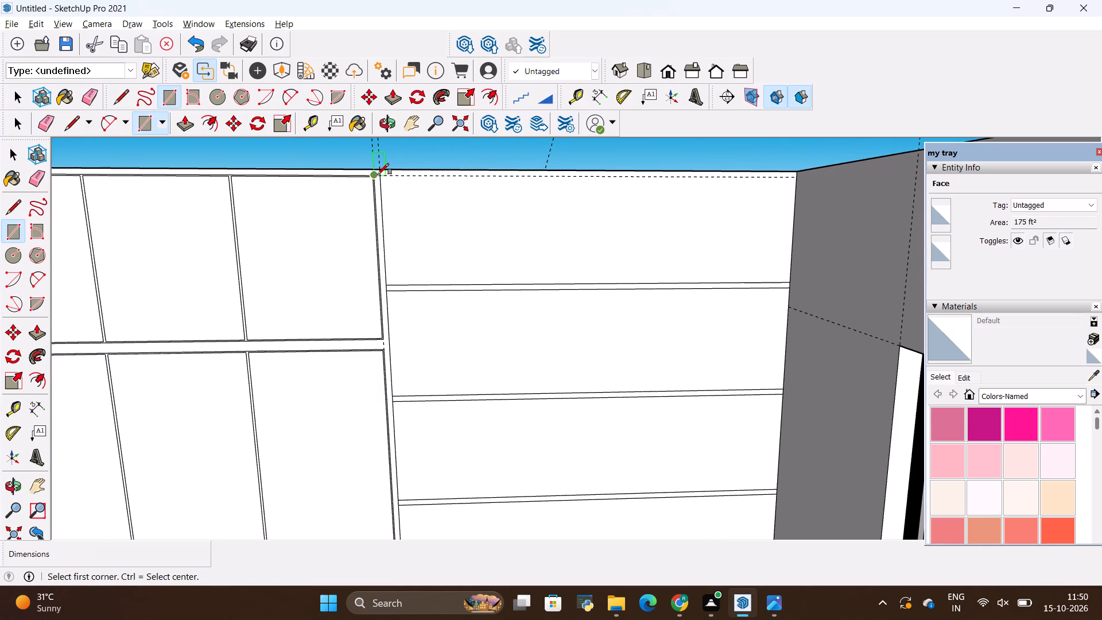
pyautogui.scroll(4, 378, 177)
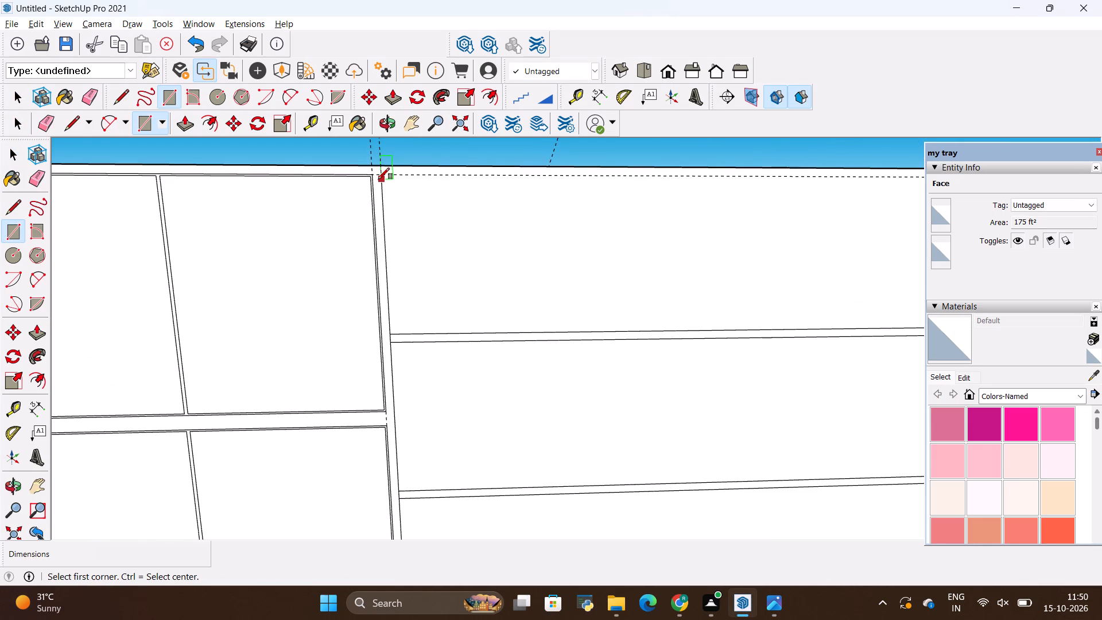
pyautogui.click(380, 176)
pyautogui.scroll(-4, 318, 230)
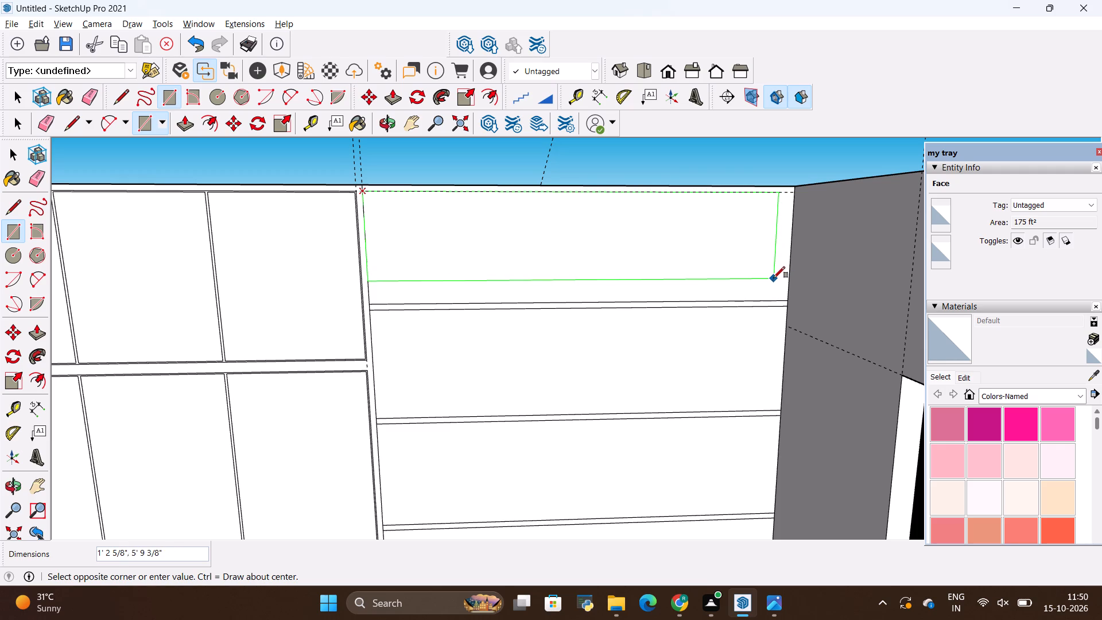
# Examine the frame around the two-door upper cabinet above the open shelves in the Photos reference image.
pyautogui.hotkey('alt', 'Tab')
pyautogui.hotkey('alt', 'Tab')
pyautogui.hotkey('alt', 'Tab')
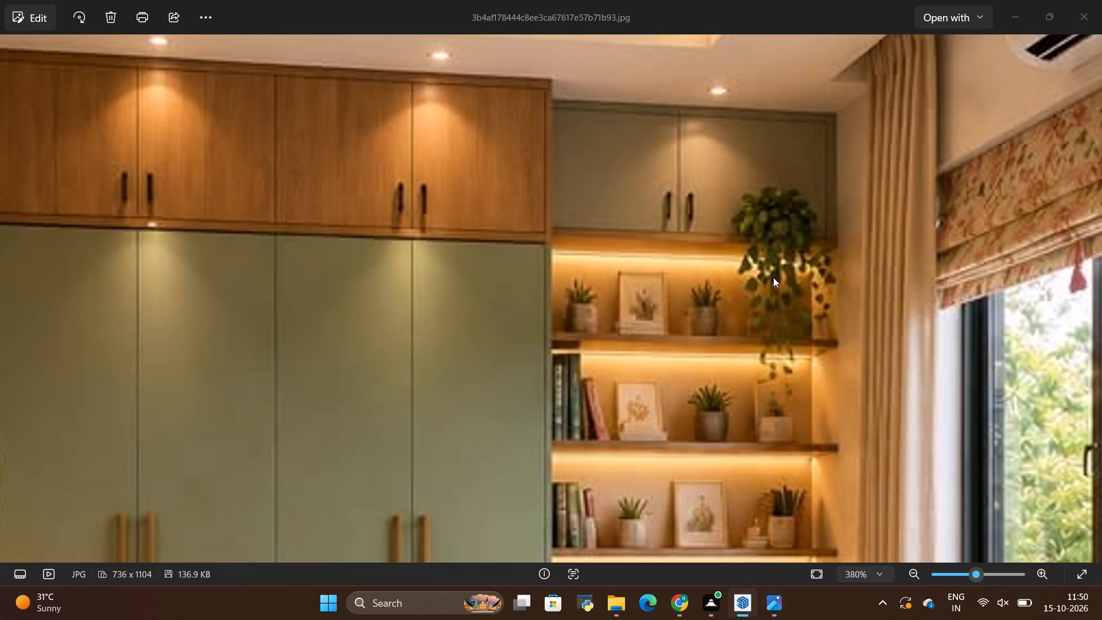
pyautogui.press('Escape')
pyautogui.scroll(2, 511, 160)
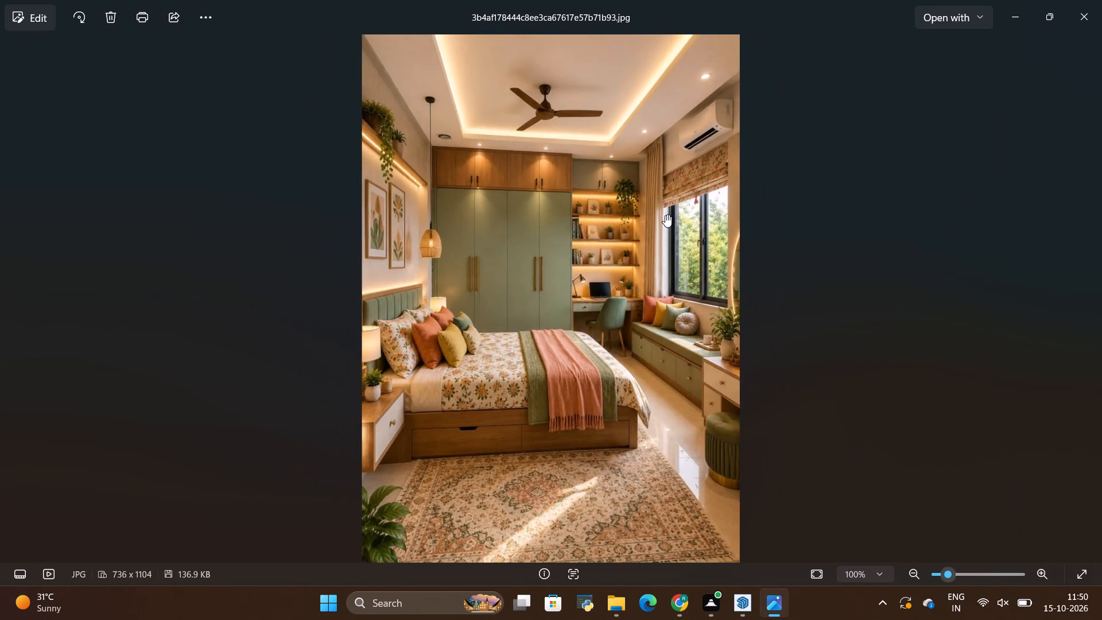
pyautogui.scroll(11, 669, 215)
pyautogui.scroll(3, 911, 188)
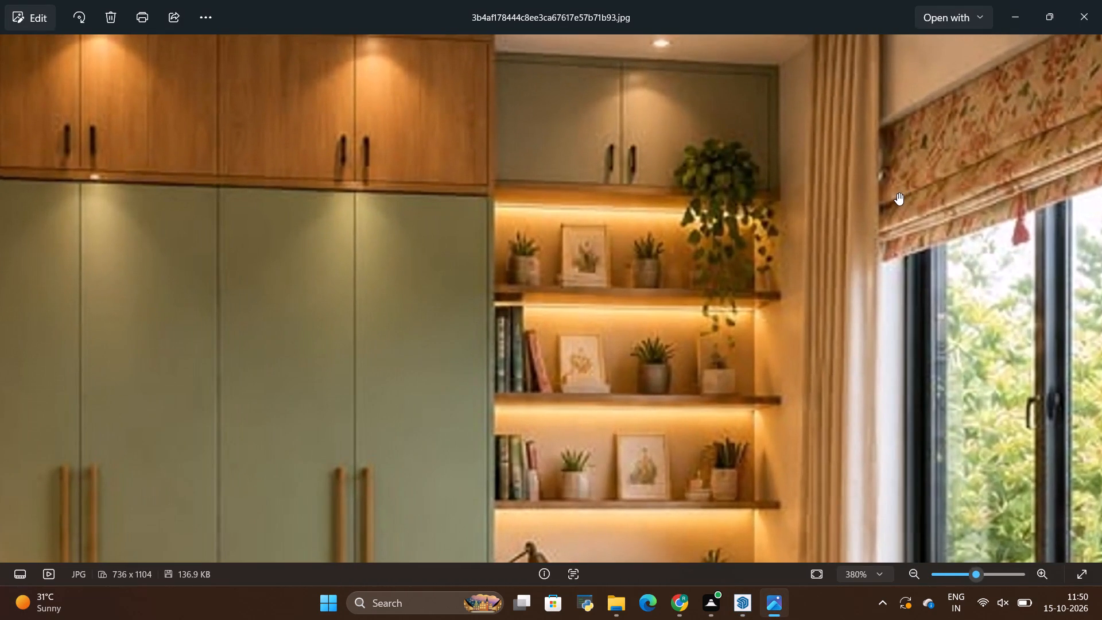
pyautogui.hotkey('alt', 'Tab')
# Place a vertical guide 1" in from the back wall's corner with the window wall, beside the shelf section.
pyautogui.press('t')
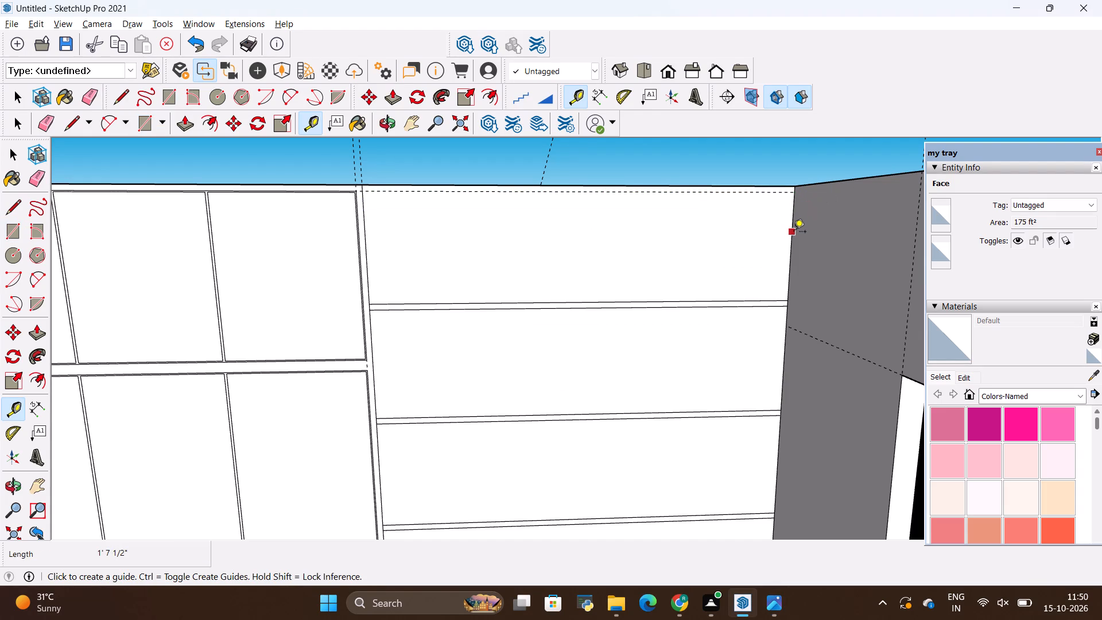
pyautogui.click(794, 232)
pyautogui.press('BackSpace')
pyautogui.write('1"')
pyautogui.hotkey('shift', 'Return')
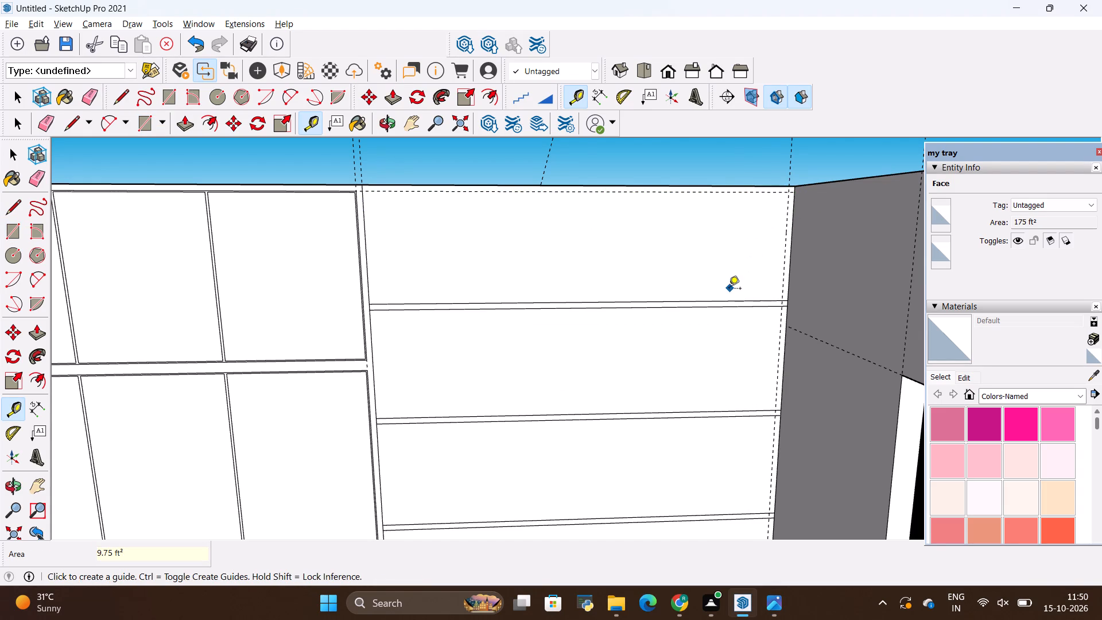
# Draw a rectangle about 1' 6 1/2" high above the top shelf, from the wardrobe side to the guide intersection near the window wall.
pyautogui.press('r')
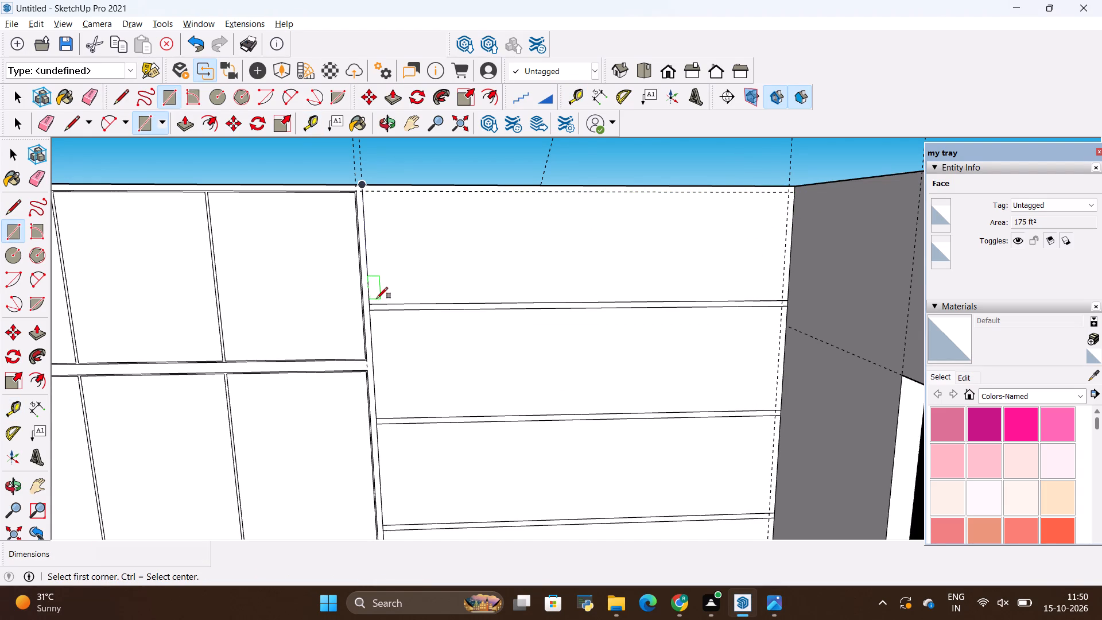
pyautogui.click(367, 301)
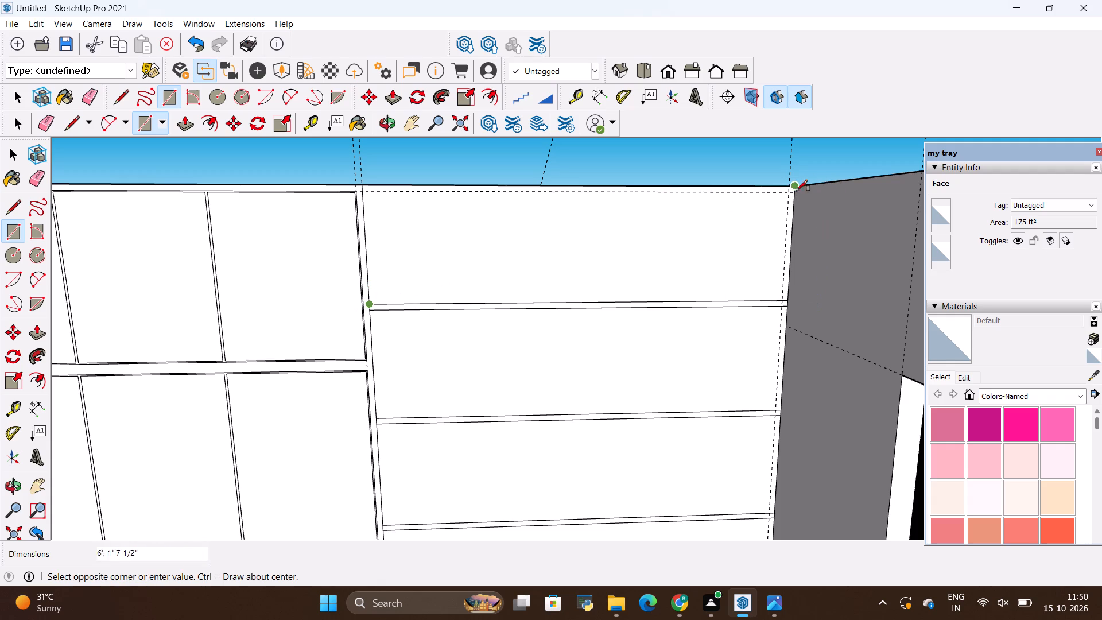
pyautogui.click(787, 195)
pyautogui.press('space')
# Erase the dashed guide lines around the new upper cabinet outline, at the window-wall corner and beside the wardrobe.
pyautogui.scroll(4, 805, 198)
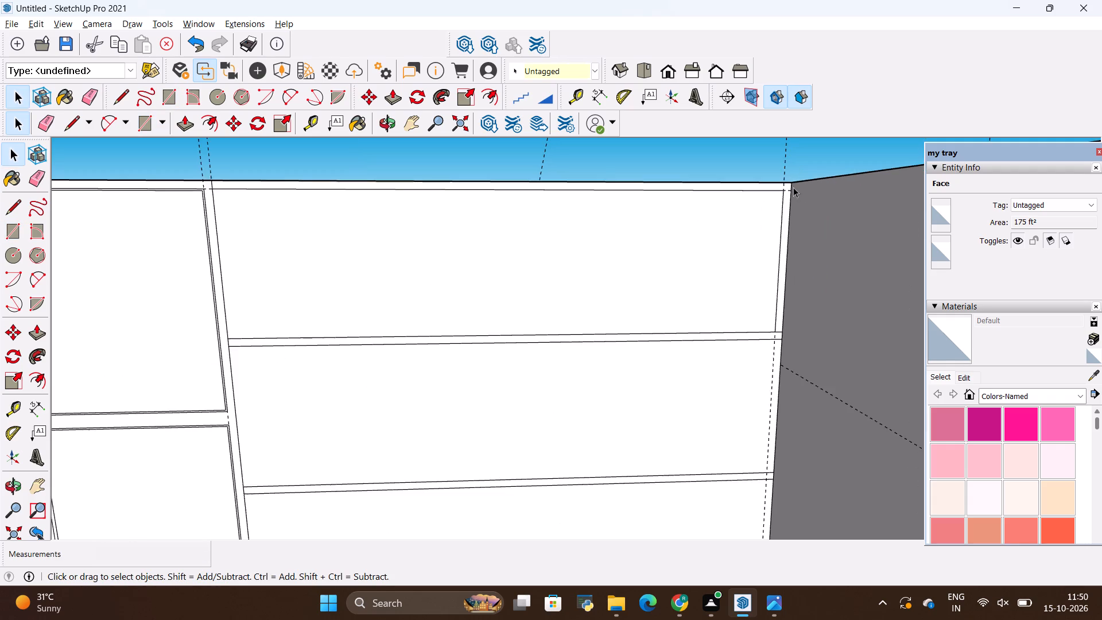
pyautogui.scroll(16, 793, 187)
pyautogui.press('e')
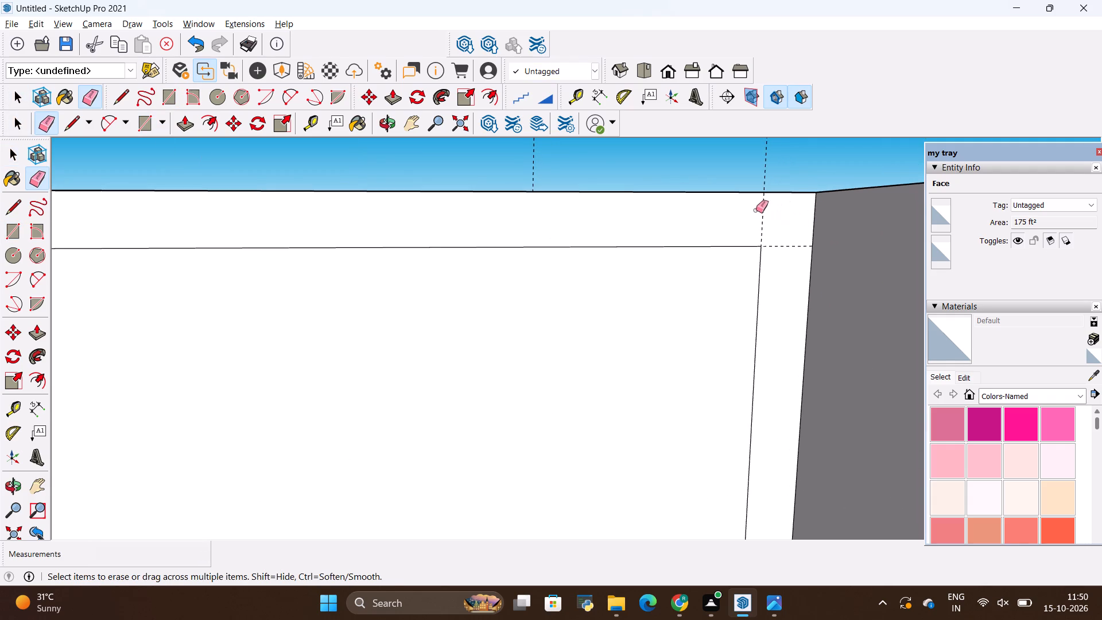
pyautogui.moveTo(755, 210); pyautogui.dragTo(787, 254)
pyautogui.scroll(-12, 783, 201)
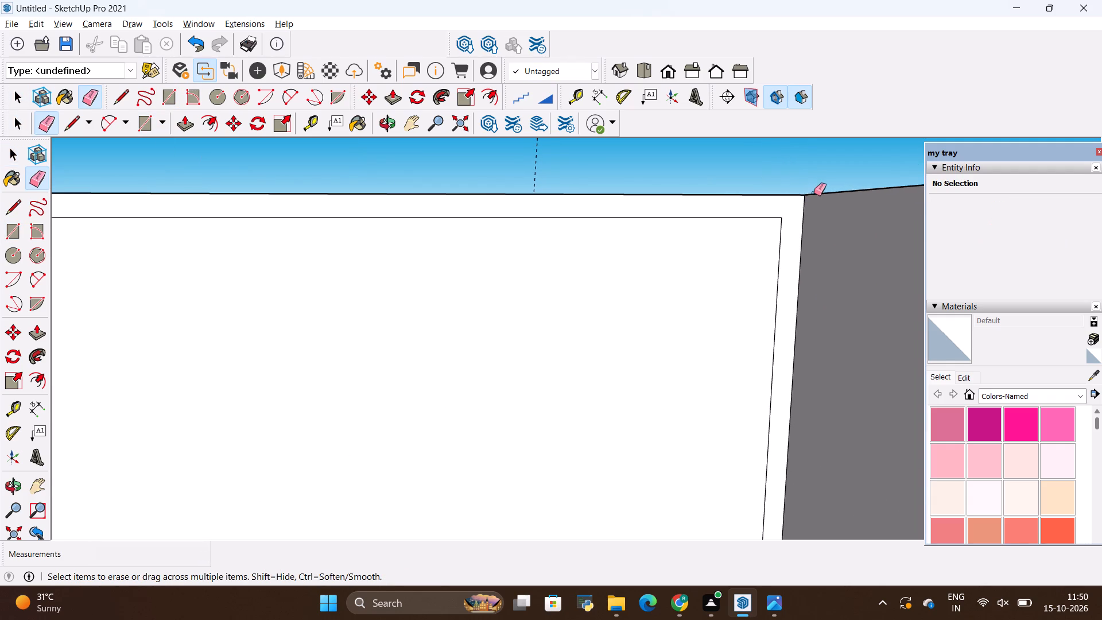
pyautogui.scroll(-13, 814, 193)
pyautogui.moveTo(349, 167); pyautogui.dragTo(328, 170)
pyautogui.press('space')
pyautogui.click(452, 219)
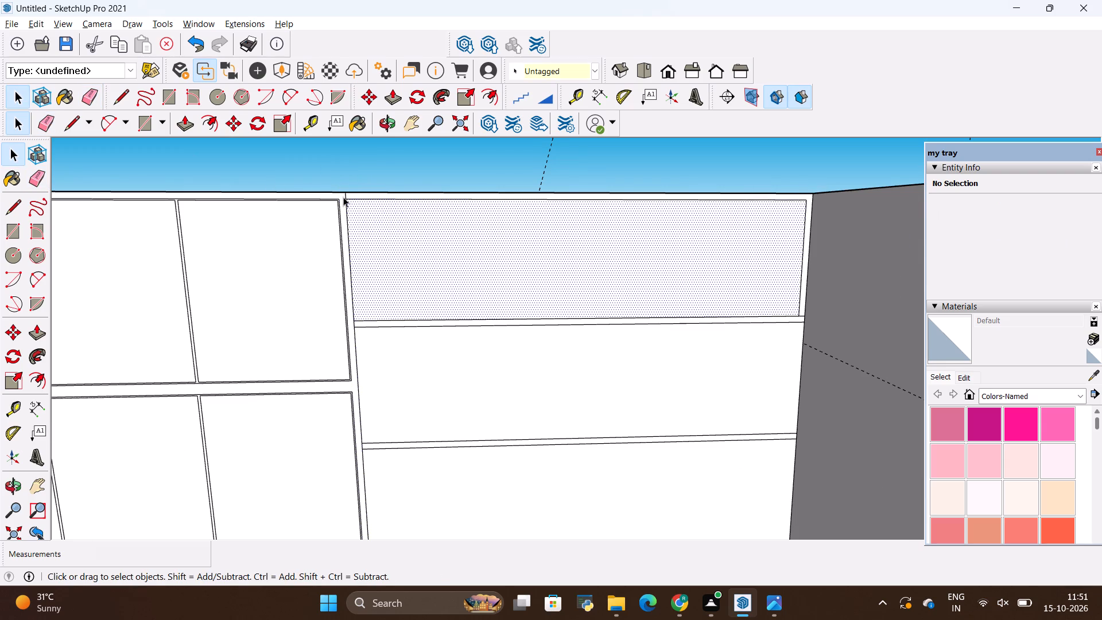
# Erase the short vertical line crossing the top frame strip between the wardrobe and the upper cabinet.
pyautogui.scroll(14, 343, 197)
pyautogui.press('e')
pyautogui.moveTo(354, 194); pyautogui.dragTo(337, 197)
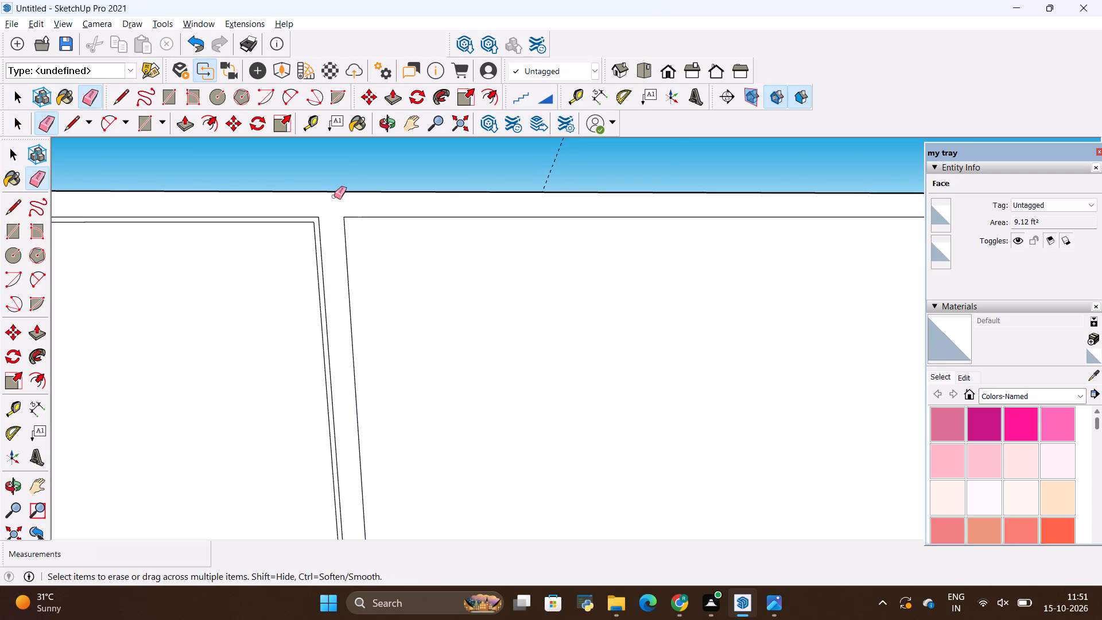
pyautogui.scroll(-8, 334, 195)
pyautogui.press('space')
pyautogui.click(398, 186)
pyautogui.scroll(-8, 386, 185)
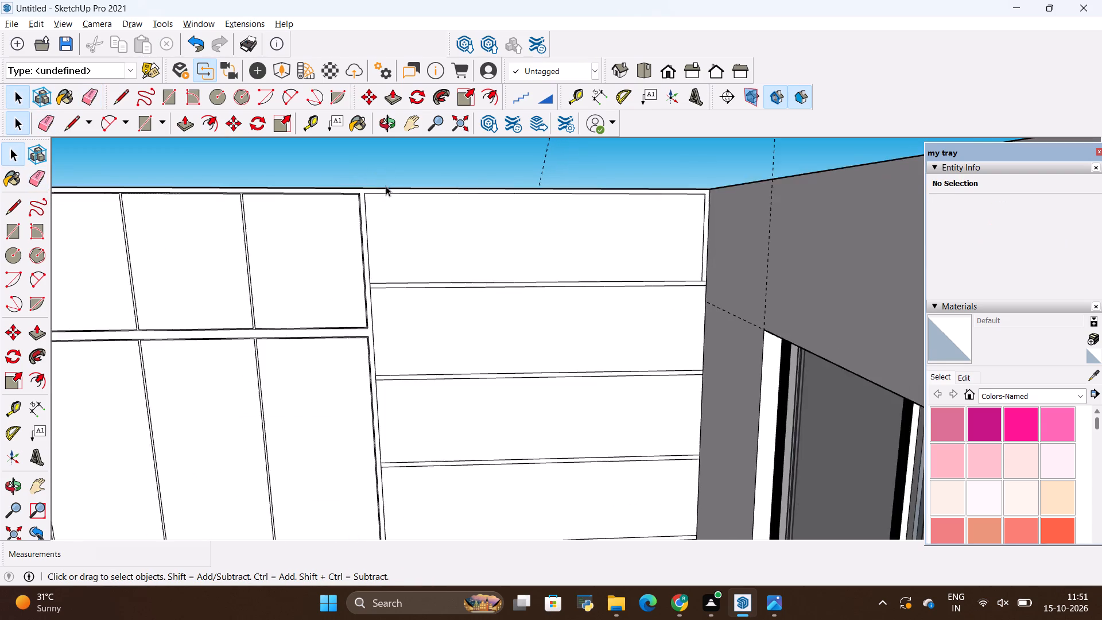
# Draw a vertical line between the midpoints of the upper cabinet's bottom and top edges to split it into two doors.
pyautogui.scroll(2, 663, 246)
pyautogui.hotkey('alt', 'Tab')
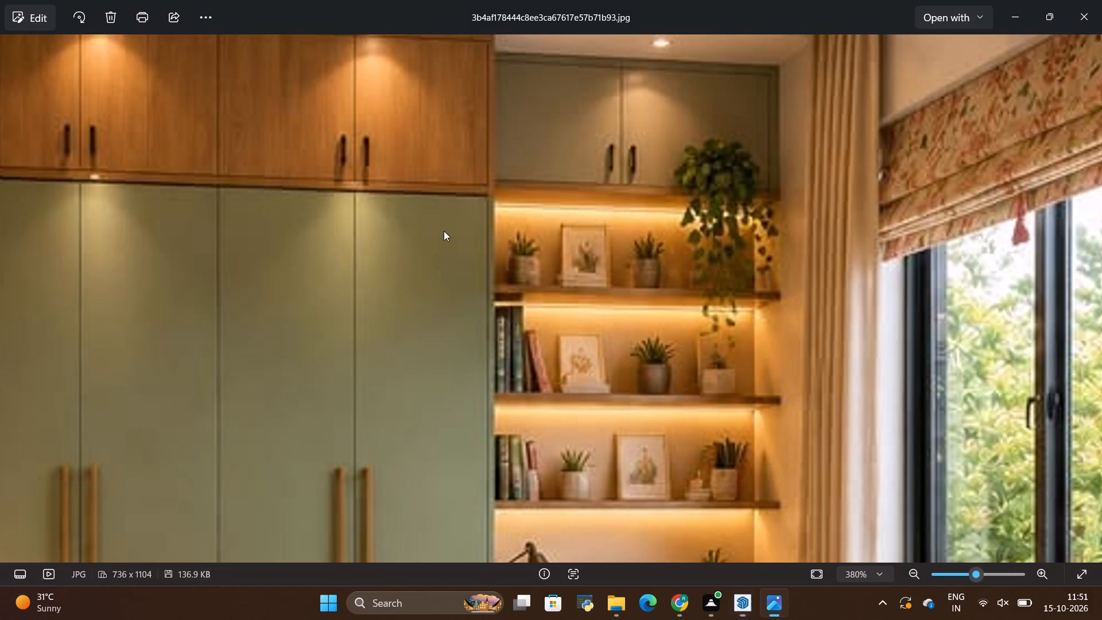
pyautogui.hotkey('alt', 'Tab')
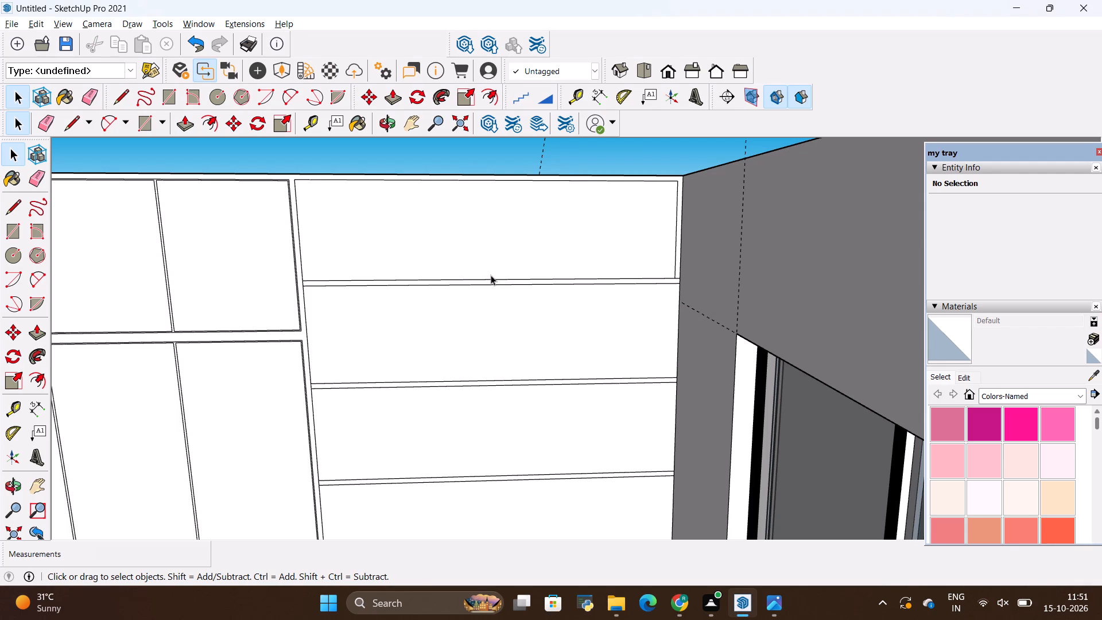
pyautogui.click(491, 275)
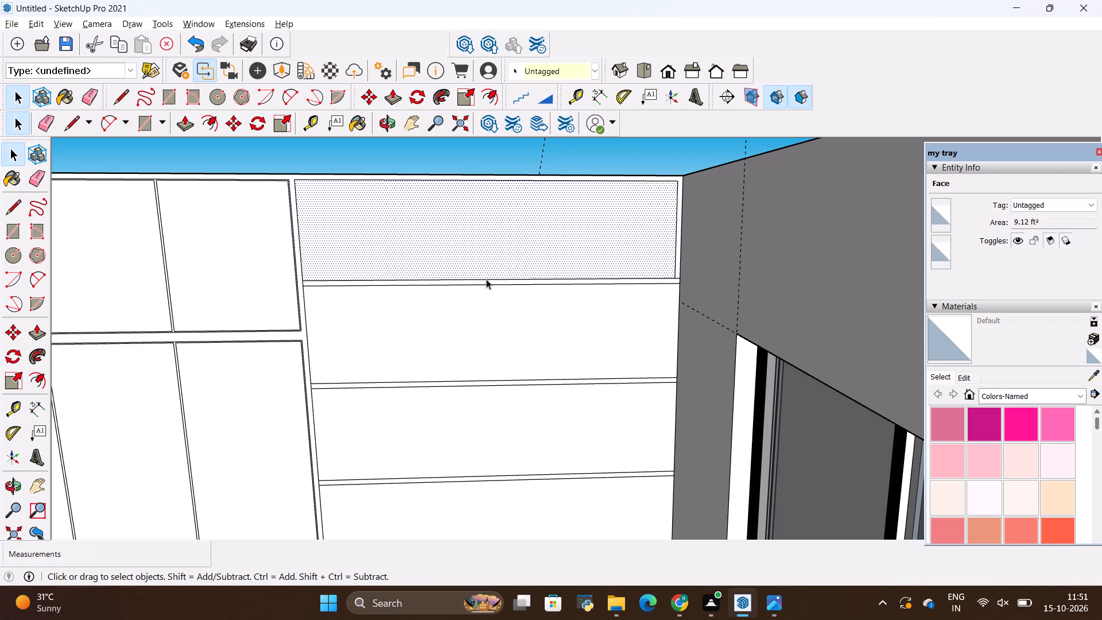
pyautogui.press('t')
pyautogui.press('l')
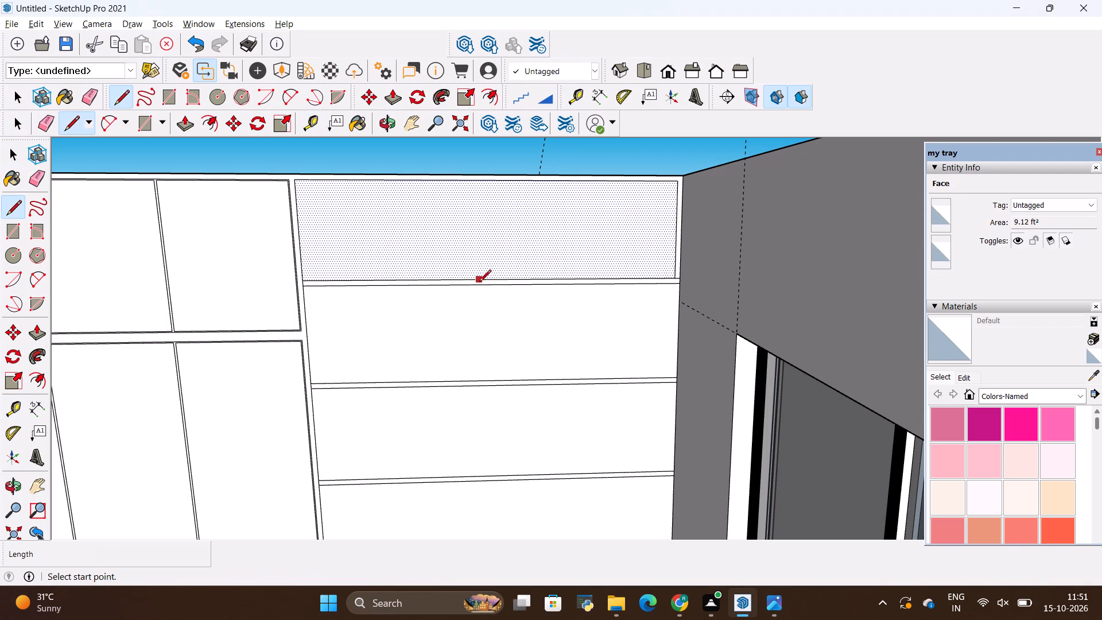
pyautogui.click(490, 282)
pyautogui.click(487, 184)
pyautogui.press('space')
# Check the upper cabinet's two-door front in the model against the reference image.
pyautogui.click(465, 227)
pyautogui.click(518, 227)
pyautogui.hotkey('alt', 'Tab')
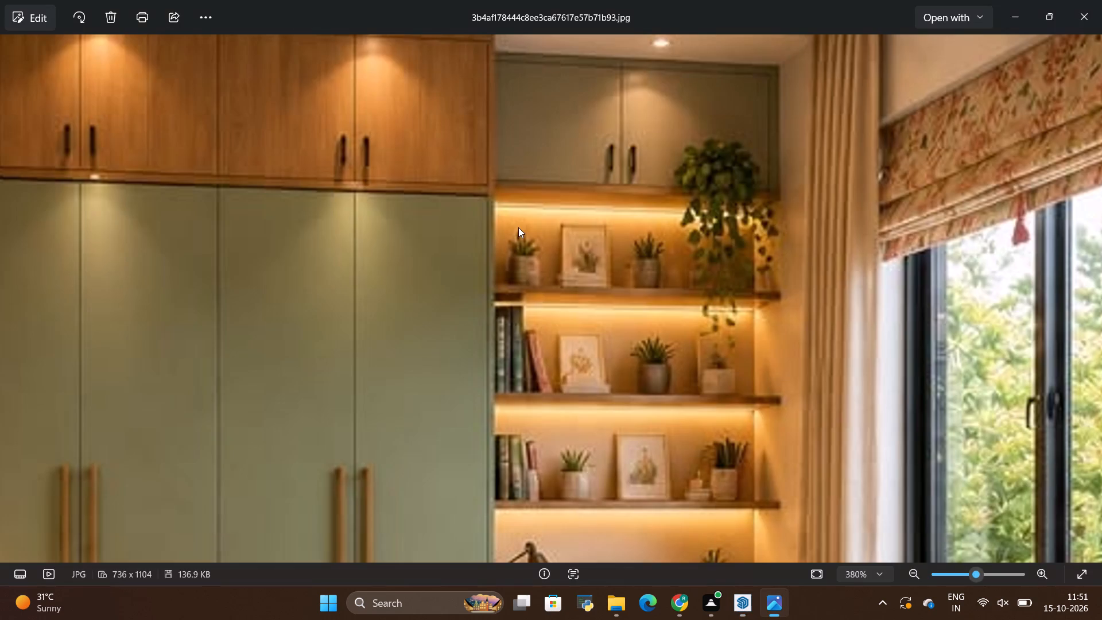
pyautogui.hotkey('alt', 'Tab')
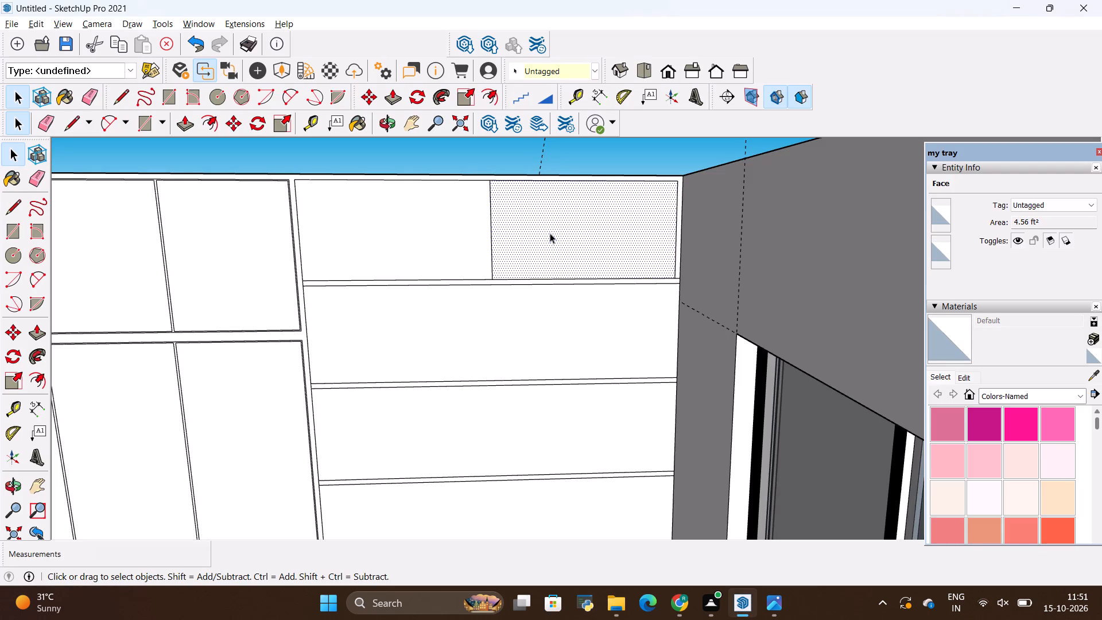
pyautogui.hotkey('alt', 'Tab')
pyautogui.hotkey('alt', 'Tab')
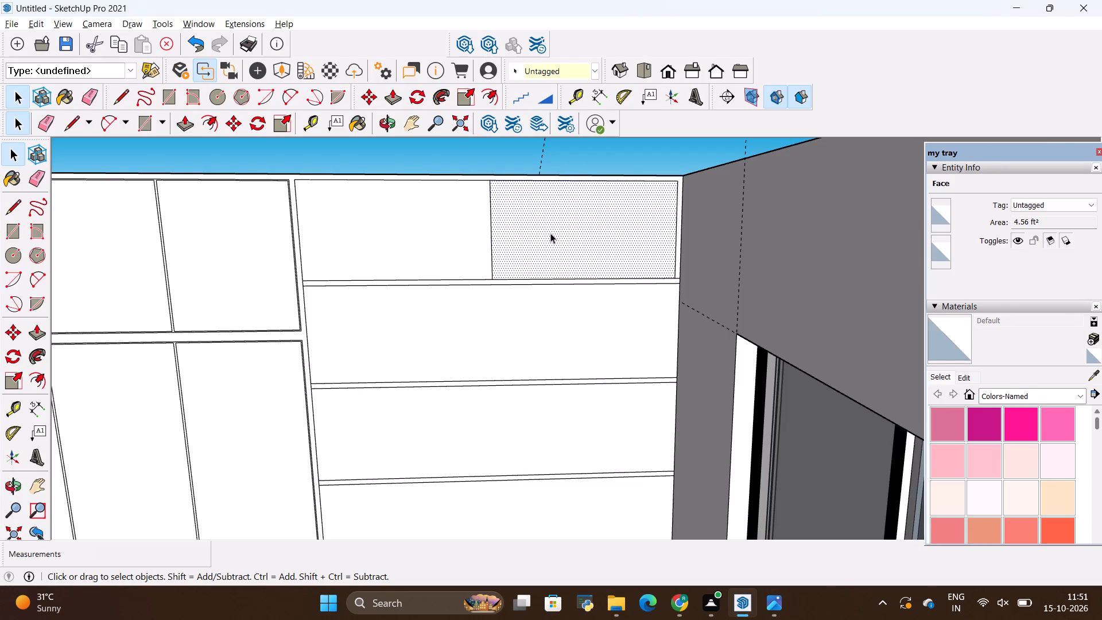
pyautogui.hotkey('alt', 'Tab')
pyautogui.hotkey('alt', 'Tab')
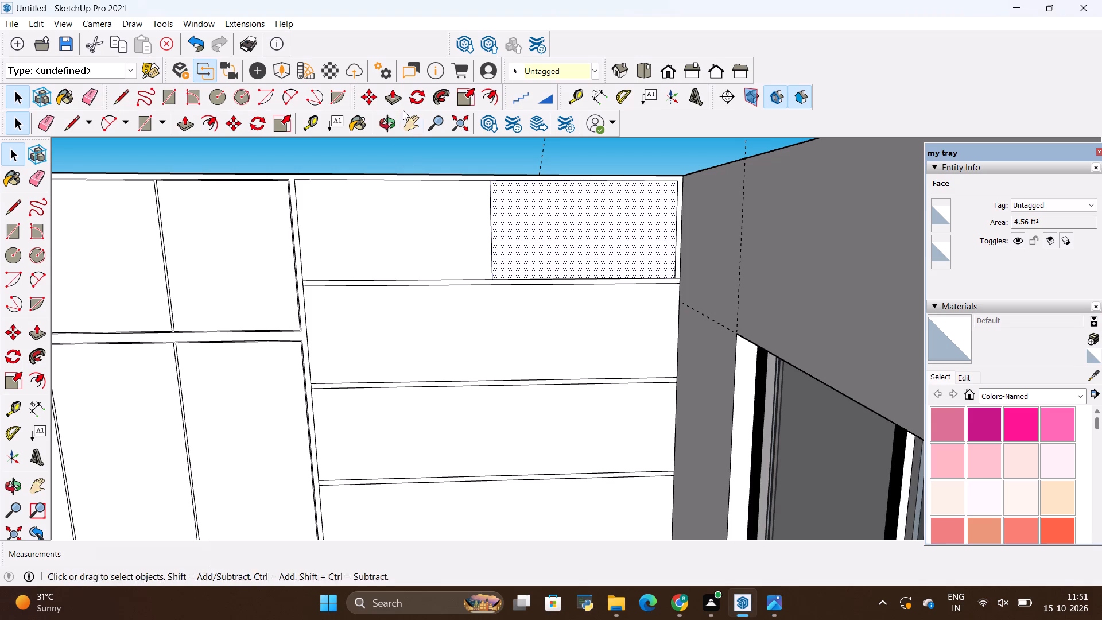
# Offset the outline of the upper cabinet's door nearest the window wall inward by .2".
pyautogui.click(494, 96)
pyautogui.click(467, 250)
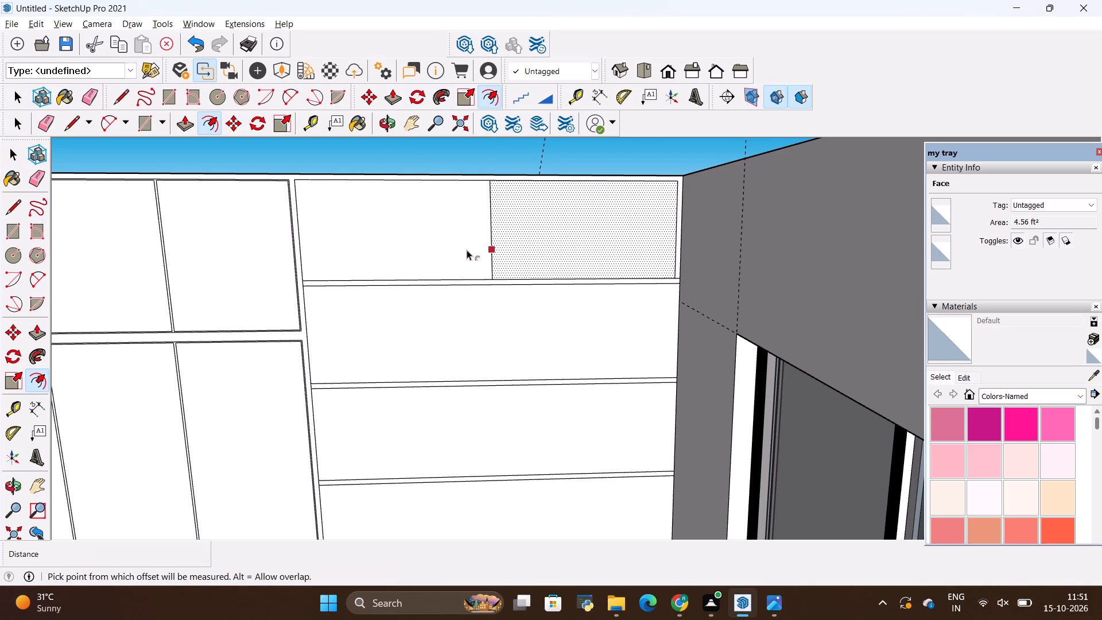
pyautogui.press('BackSpace')
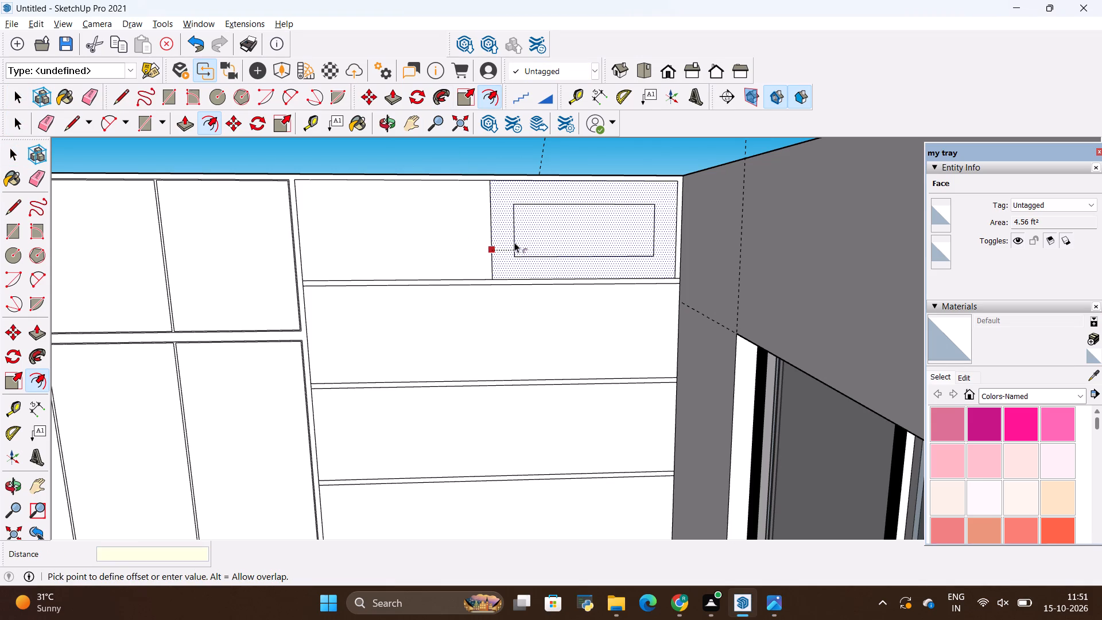
pyautogui.write('.2"')
pyautogui.hotkey('shift', 'Return')
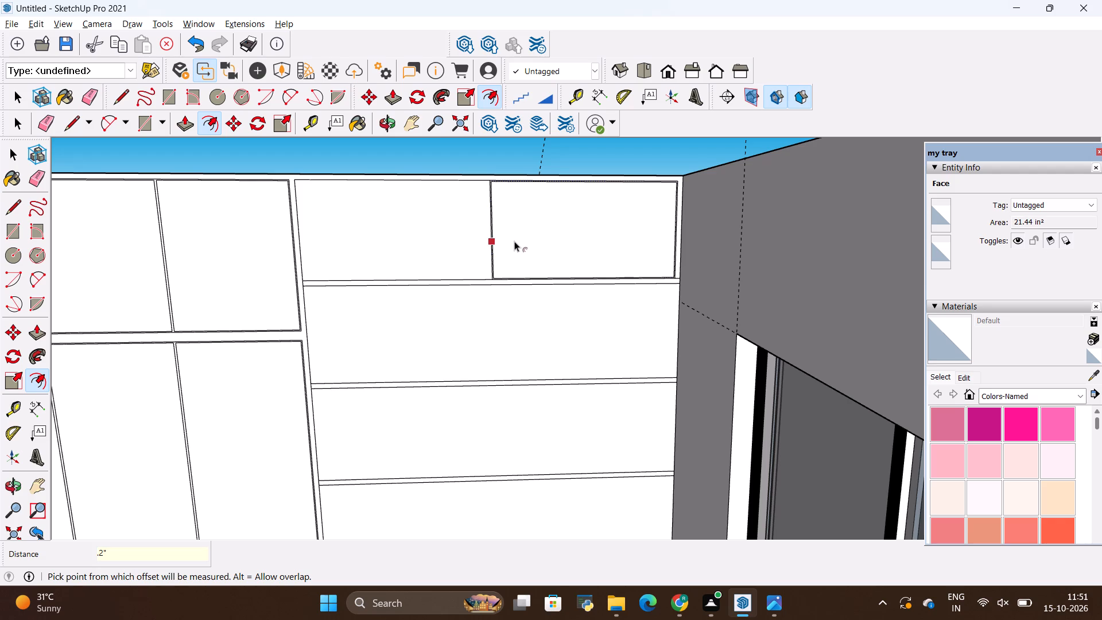
pyautogui.press('Escape')
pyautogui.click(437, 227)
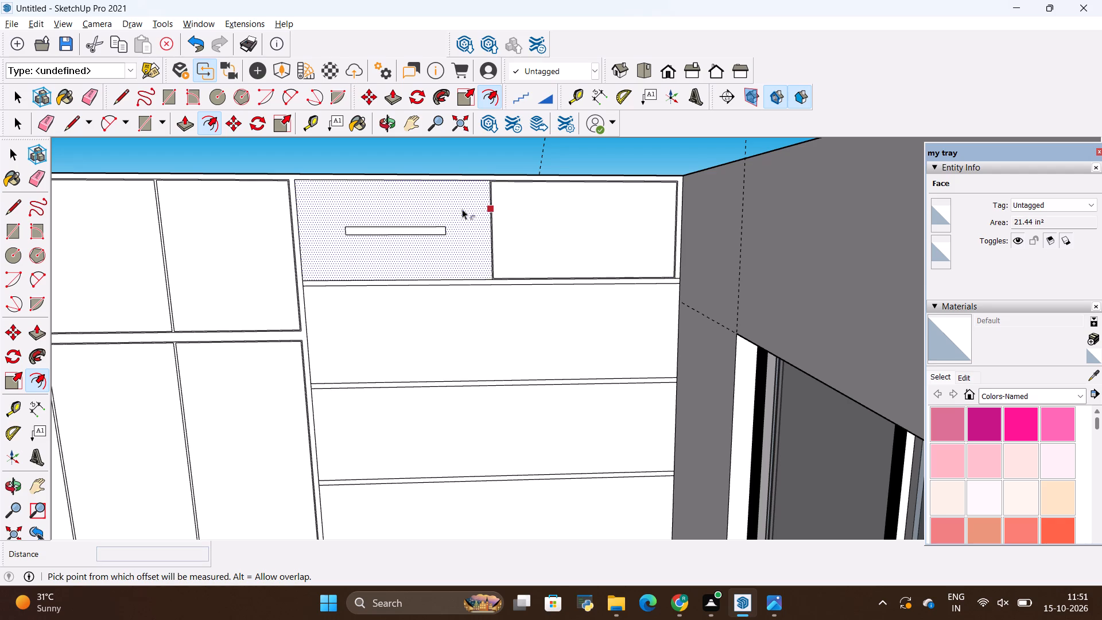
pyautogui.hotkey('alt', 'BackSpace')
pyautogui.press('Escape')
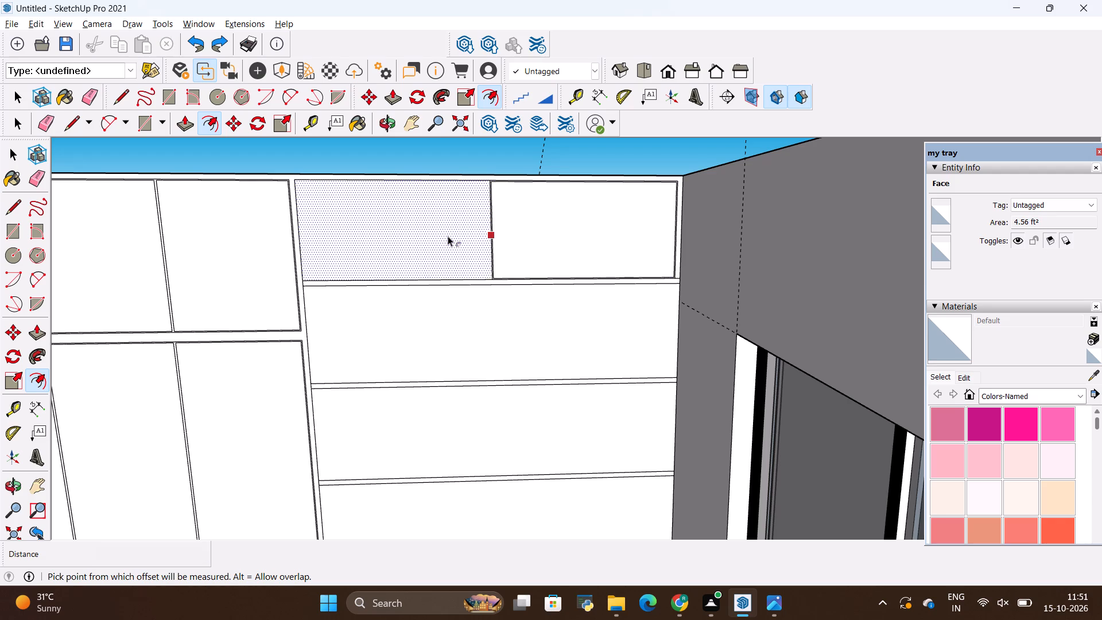
# Offset the outline of the upper cabinet's door beside the wardrobe inward by .2".
pyautogui.click(448, 236)
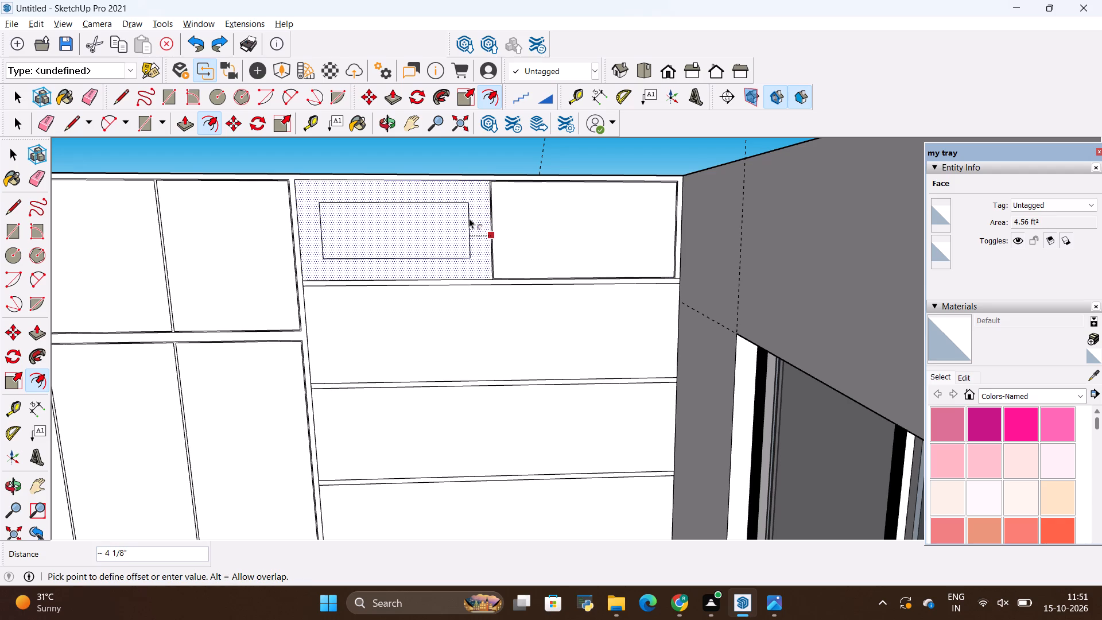
pyautogui.press('BackSpace')
pyautogui.write('.2"')
pyautogui.press('Return')
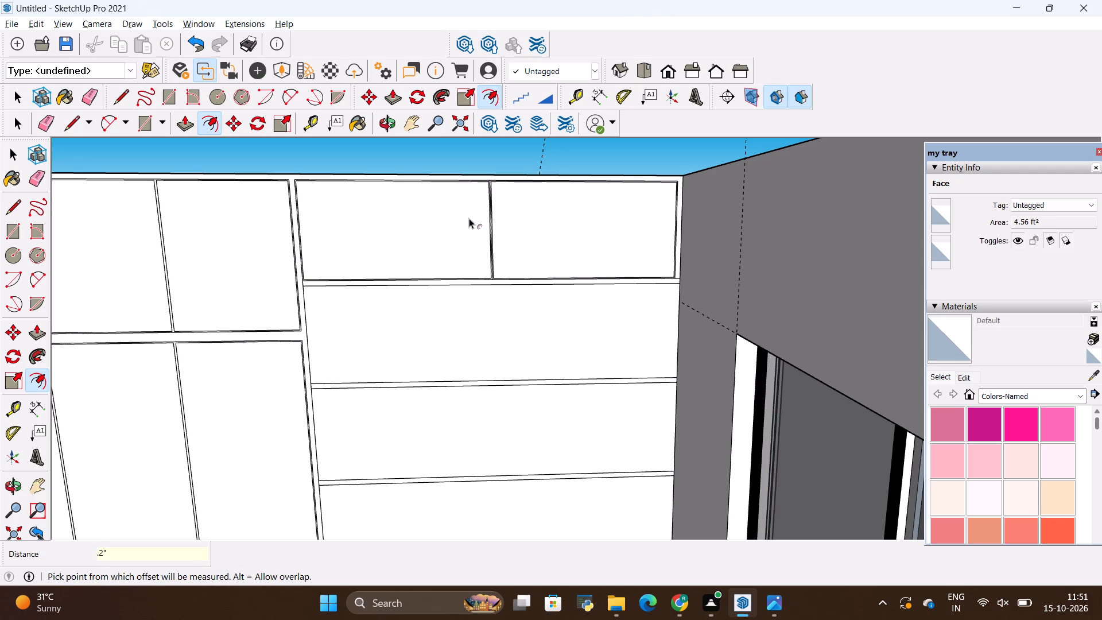
# Examine the upper cabinet, shelves and wardrobe doors in the reference image.
pyautogui.hotkey('alt', 'Tab')
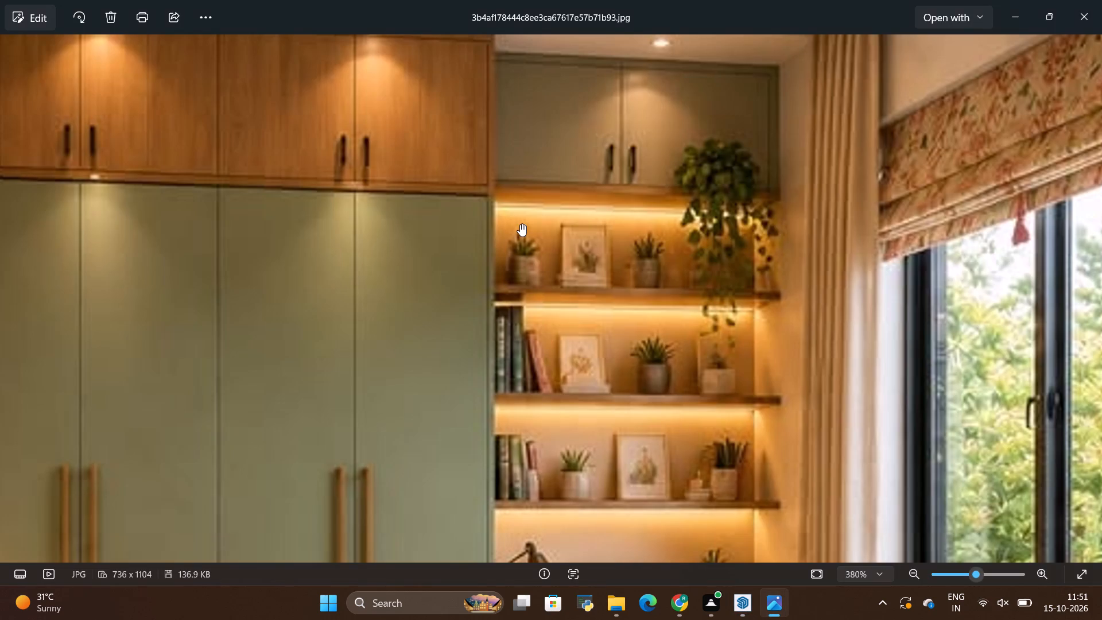
pyautogui.hotkey('alt', 'Tab')
pyautogui.hotkey('alt', 'Tab')
pyautogui.scroll(-5, 633, 308)
pyautogui.hotkey('alt', 'Tab')
# Push the thin gap face around and between the wardrobe's four upper doors inward by .18" with Push/Pull.
pyautogui.scroll(-5, 484, 289)
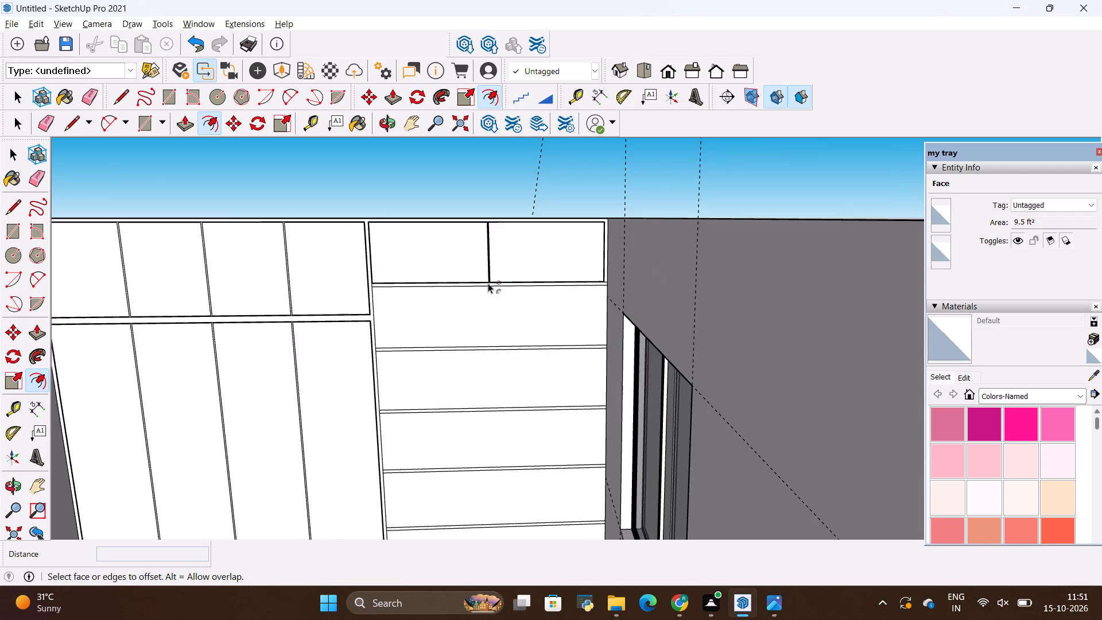
pyautogui.scroll(-4, 488, 283)
pyautogui.scroll(15, 75, 269)
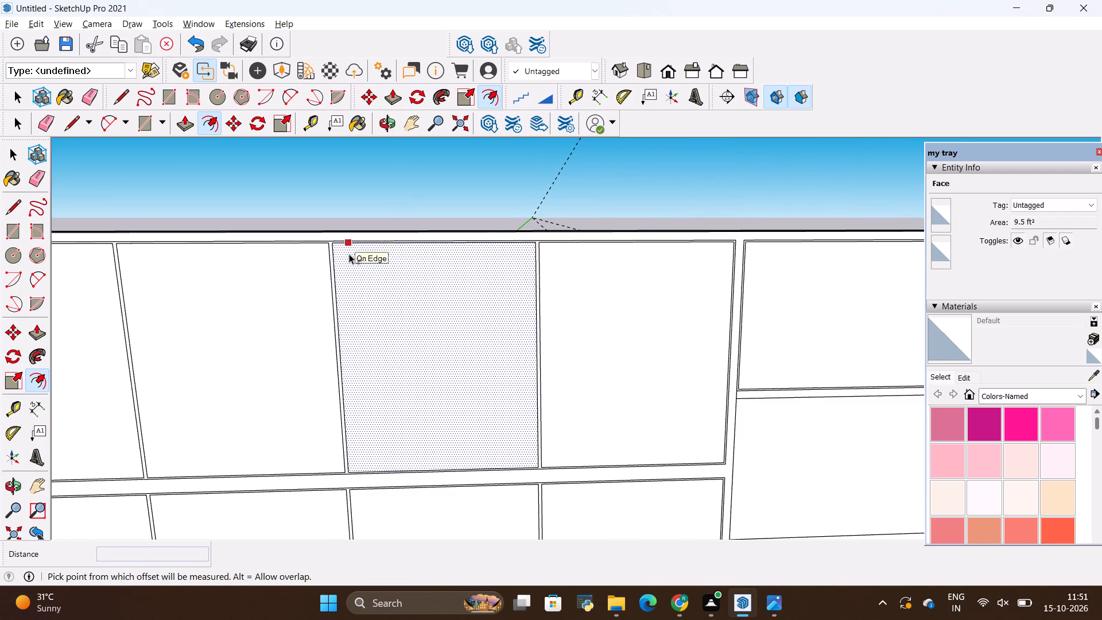
pyautogui.scroll(-4, 350, 254)
pyautogui.scroll(13, 477, 229)
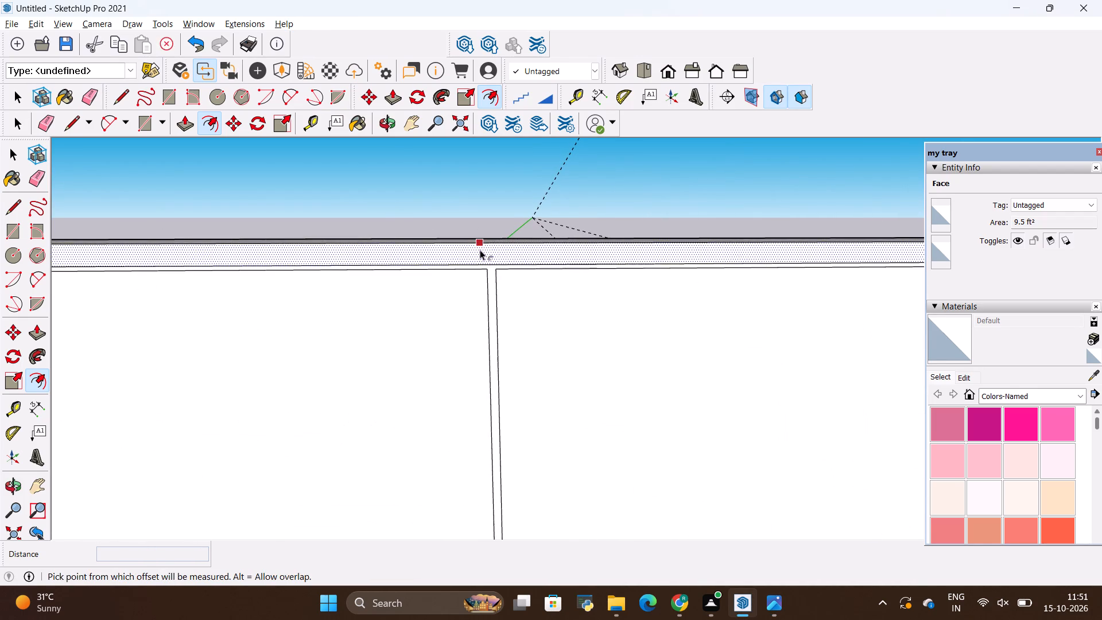
pyautogui.press('Escape')
pyautogui.scroll(5, 485, 279)
pyautogui.press('space')
pyautogui.click(472, 281)
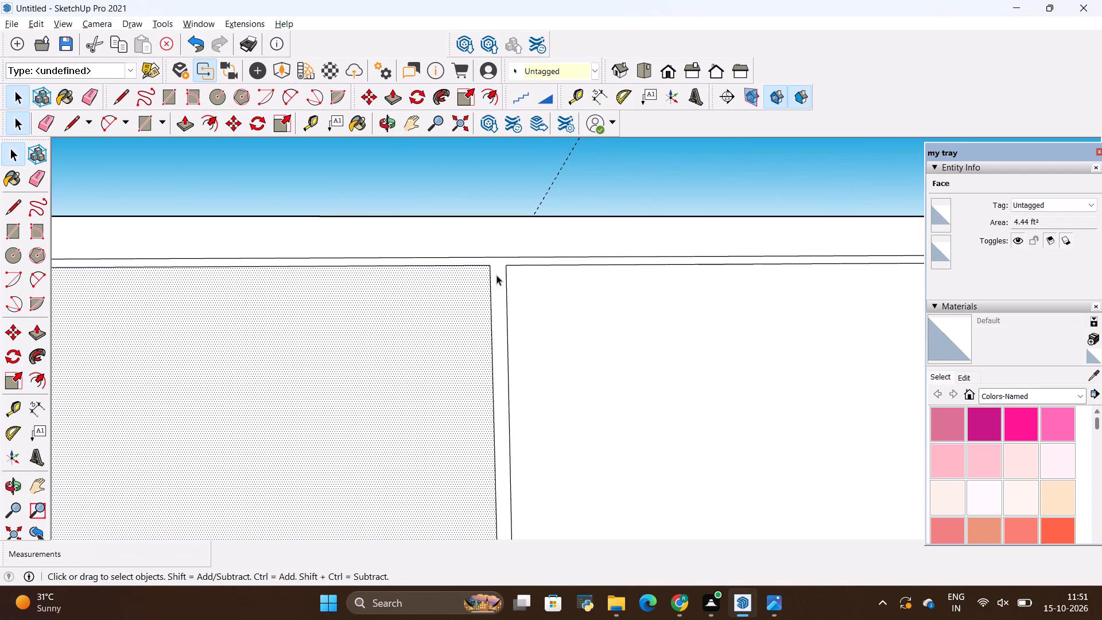
pyautogui.click(496, 274)
pyautogui.press('p')
pyautogui.click(499, 305)
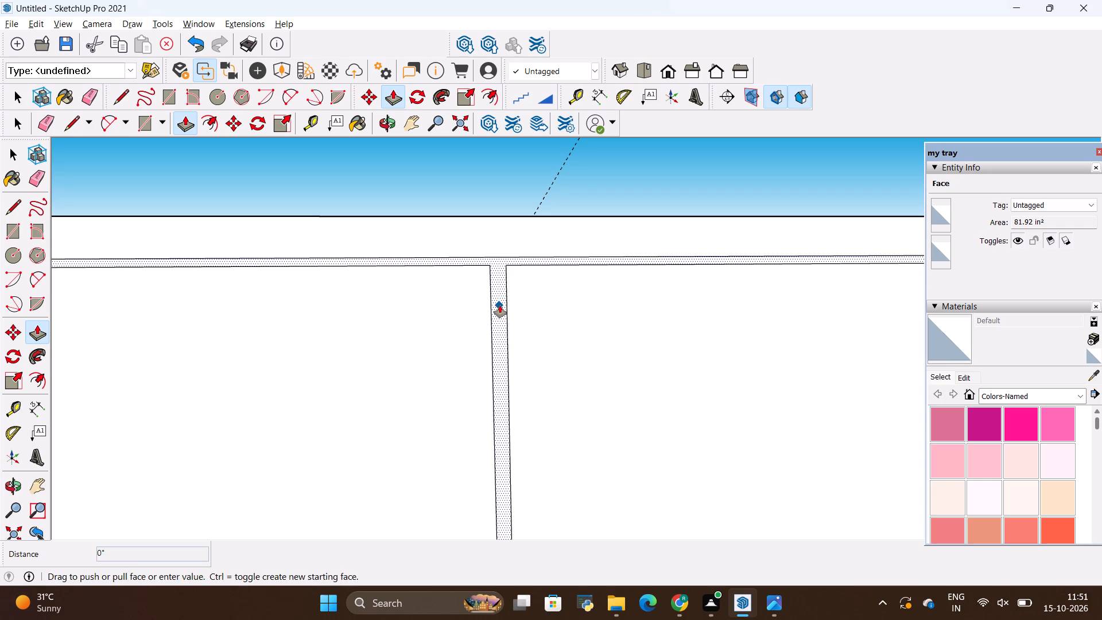
pyautogui.press('BackSpace')
pyautogui.write('.18')
pyautogui.hotkey('shift', '"')
pyautogui.press('Return')
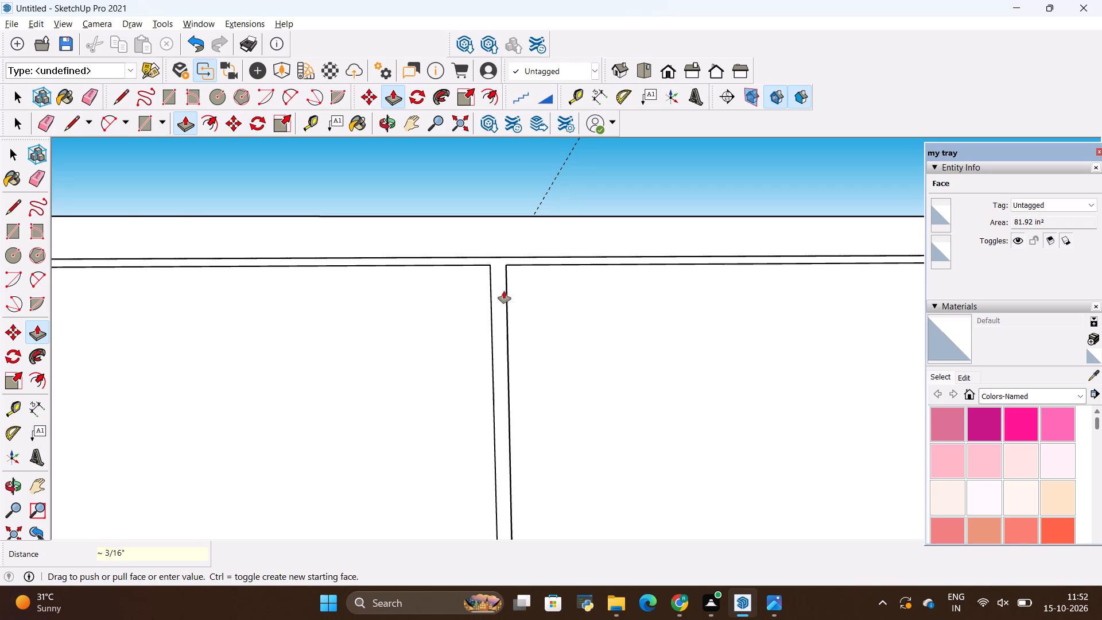
# Push the thin gap face around and between the wardrobe's four tall lower doors inward by .18".
pyautogui.scroll(7, 424, 284)
pyautogui.moveTo(468, 284); pyautogui.dragTo(533, 412, button='middle')
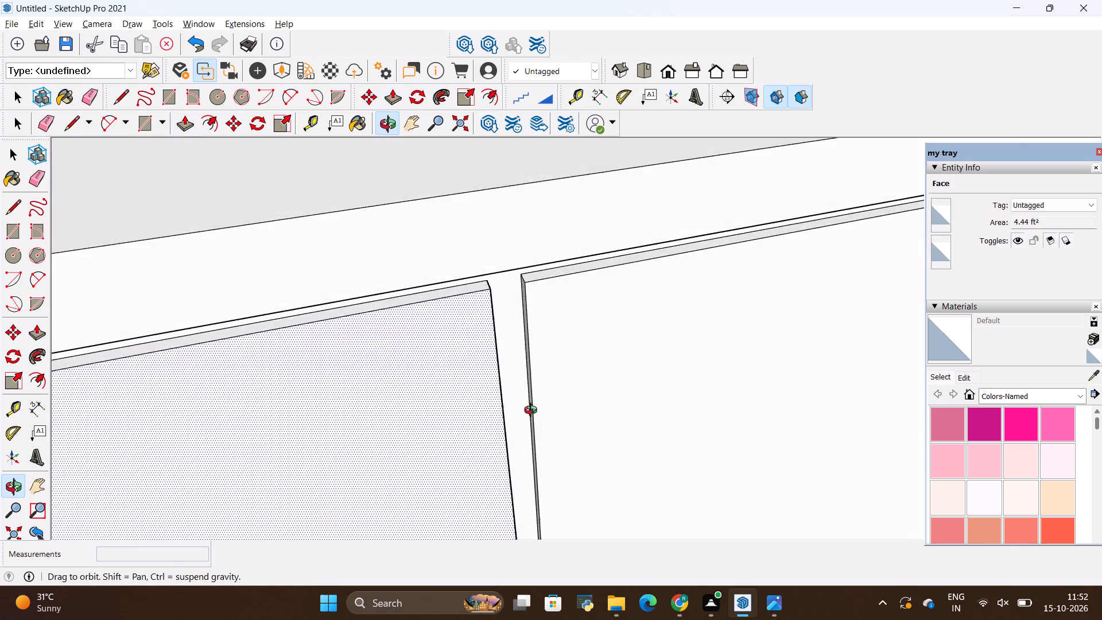
pyautogui.moveTo(533, 412); pyautogui.dragTo(424, 346, button='middle')
pyautogui.scroll(-20, 383, 275)
pyautogui.scroll(-4, 383, 275)
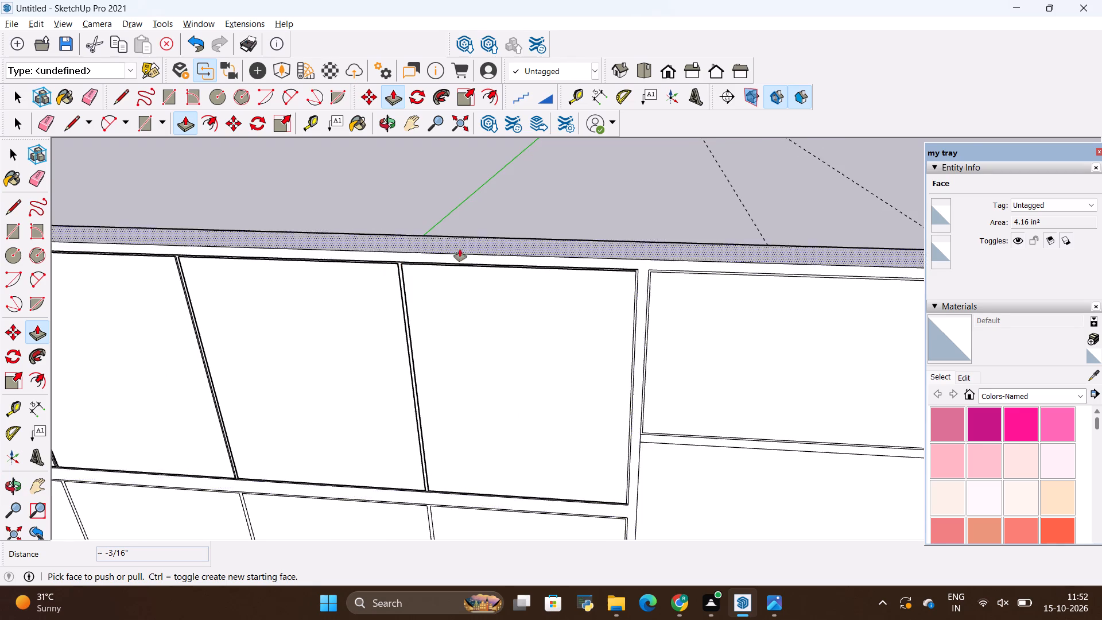
pyautogui.scroll(-4, 460, 249)
pyautogui.scroll(-12, 591, 217)
pyautogui.moveTo(562, 346); pyautogui.dragTo(595, 290, button='middle')
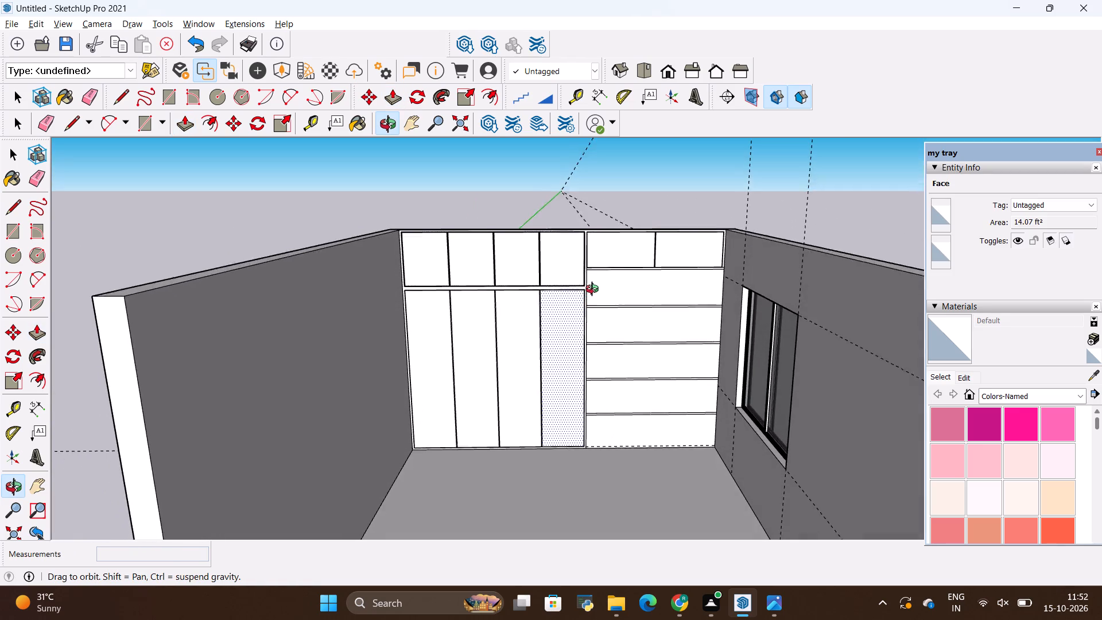
pyautogui.moveTo(595, 290); pyautogui.dragTo(593, 299, button='middle')
pyautogui.scroll(12, 553, 300)
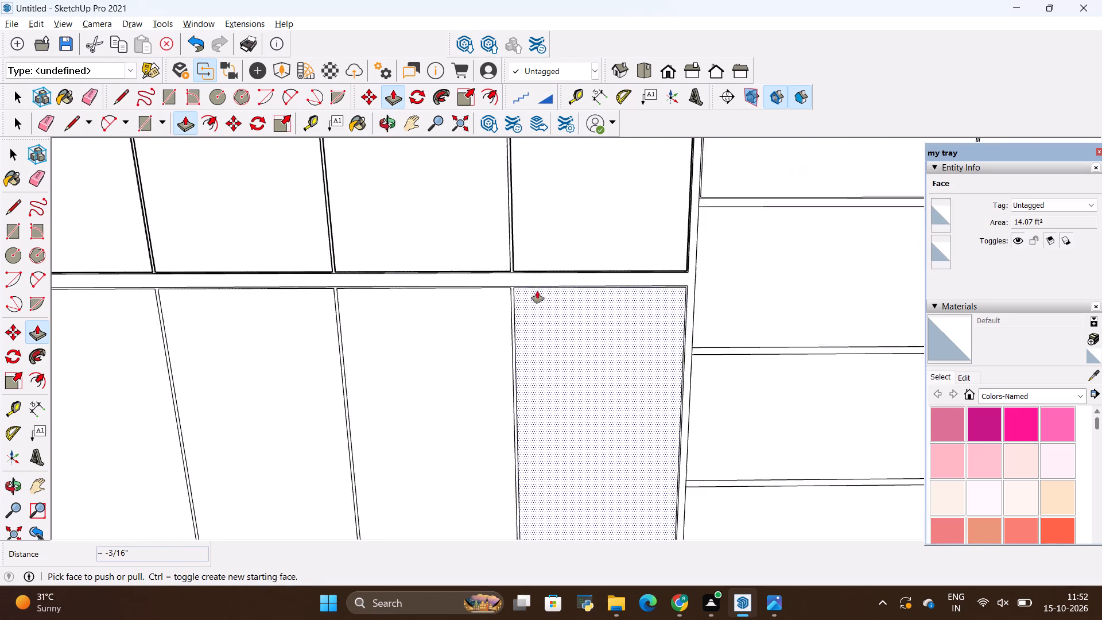
pyautogui.scroll(19, 537, 291)
pyautogui.moveTo(519, 284); pyautogui.dragTo(525, 303, button='middle')
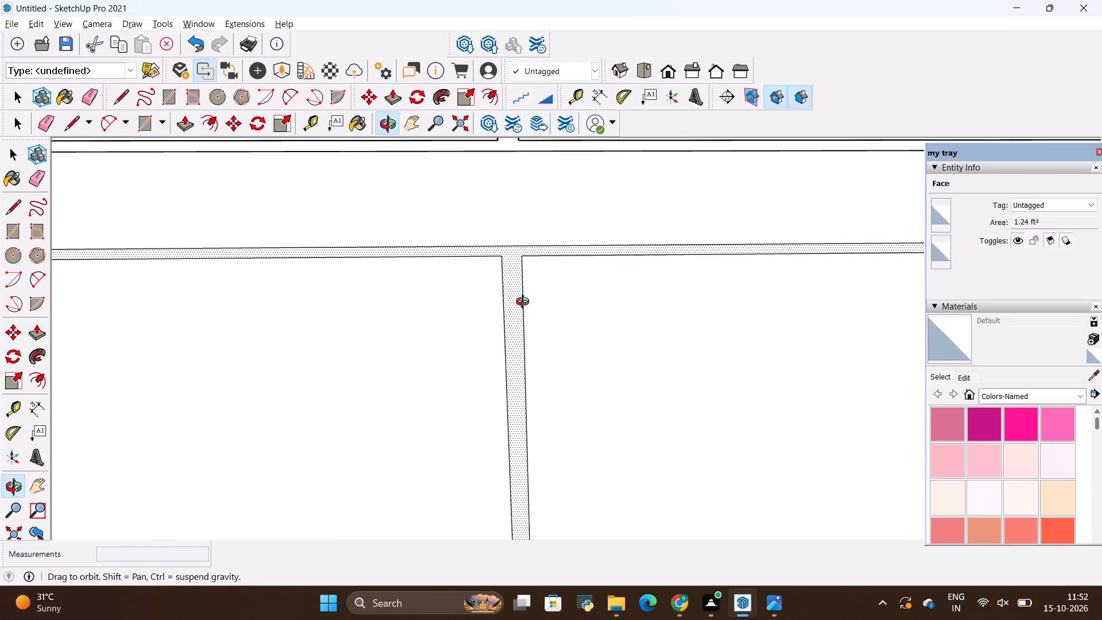
pyautogui.moveTo(525, 303); pyautogui.dragTo(527, 333, button='middle')
pyautogui.scroll(-11, 529, 328)
pyautogui.scroll(6, 526, 308)
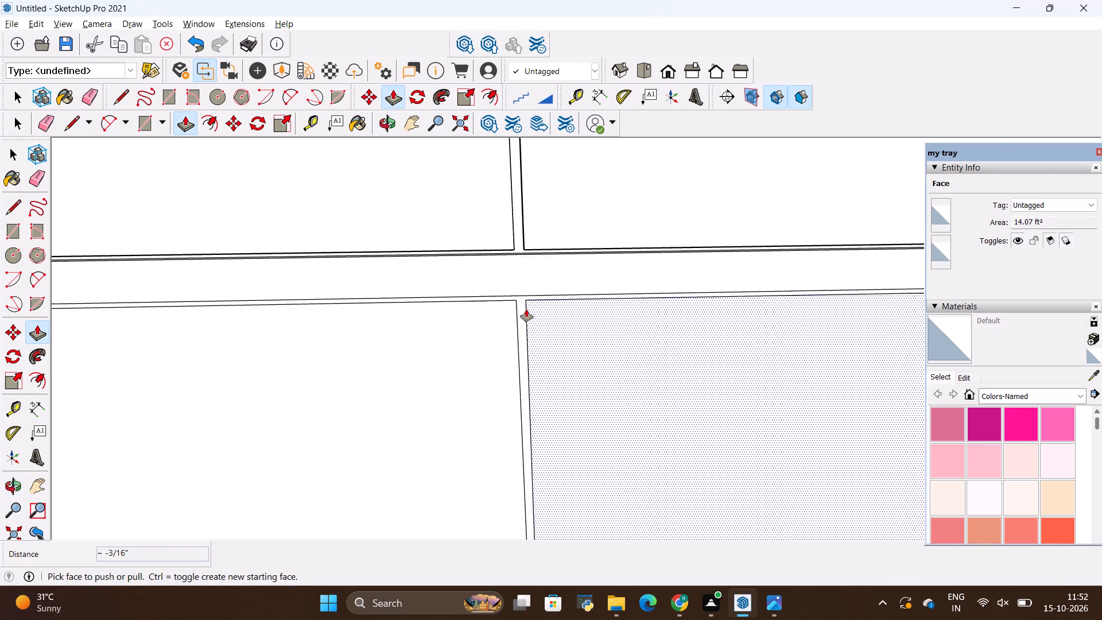
pyautogui.scroll(8, 526, 309)
pyautogui.scroll(-7, 526, 329)
pyautogui.moveTo(529, 371); pyautogui.dragTo(588, 305, button='middle')
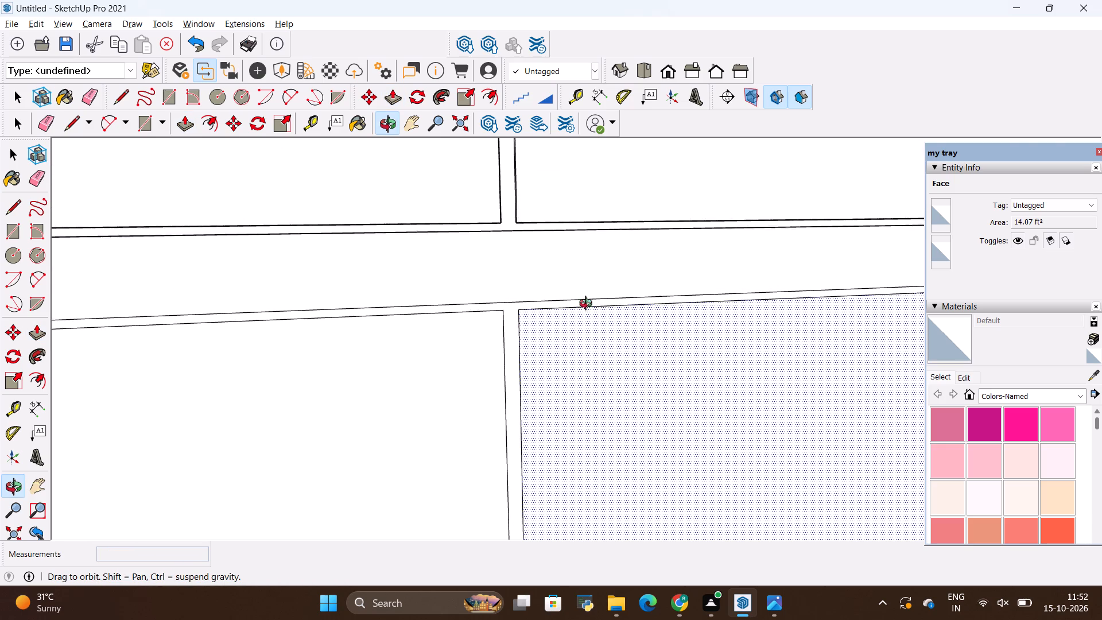
pyautogui.moveTo(588, 305); pyautogui.dragTo(419, 222, button='middle')
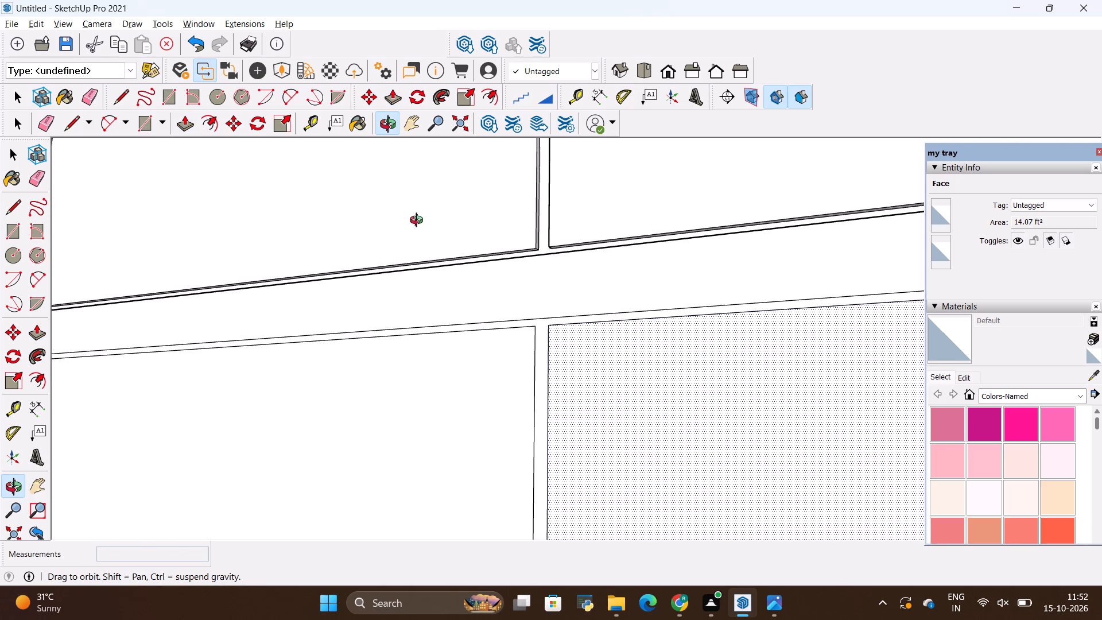
pyautogui.moveTo(419, 222); pyautogui.dragTo(694, 325, button='middle')
pyautogui.scroll(4, 420, 341)
pyautogui.moveTo(476, 339); pyautogui.dragTo(415, 303, button='middle')
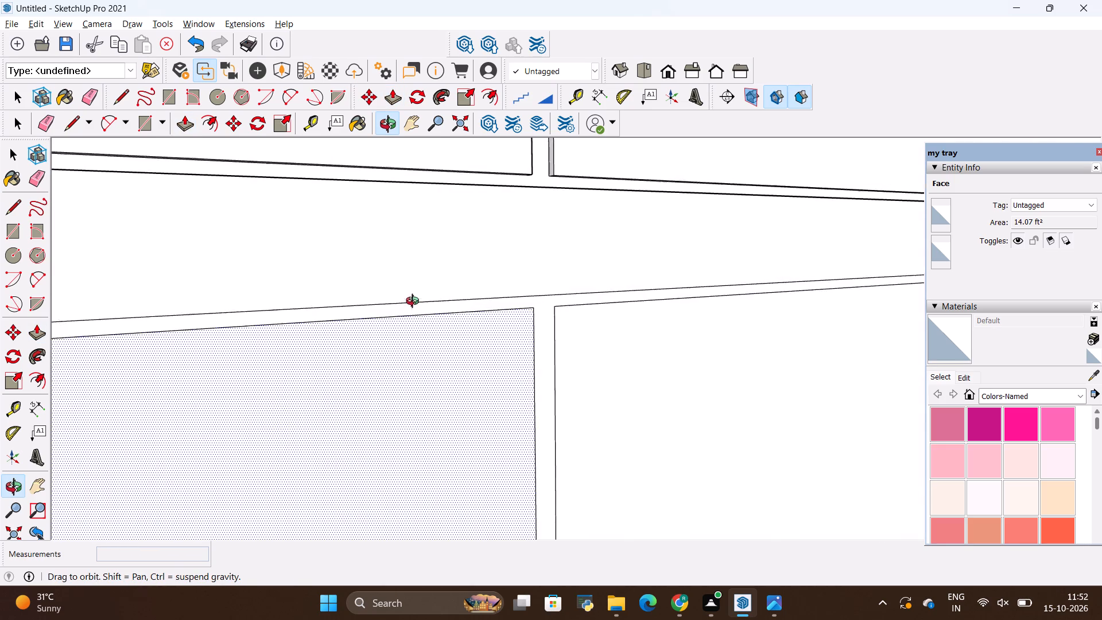
pyautogui.moveTo(415, 303); pyautogui.dragTo(351, 340, button='middle')
pyautogui.scroll(4, 581, 269)
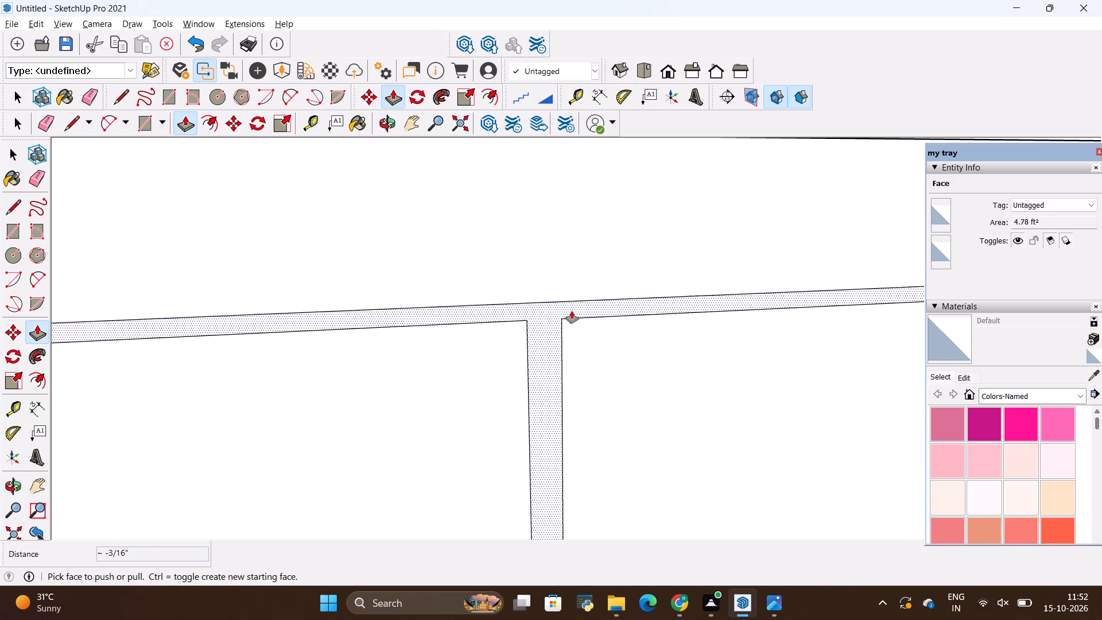
pyautogui.scroll(-5, 572, 311)
pyautogui.moveTo(579, 308); pyautogui.dragTo(553, 351, button='middle')
pyautogui.scroll(2, 557, 350)
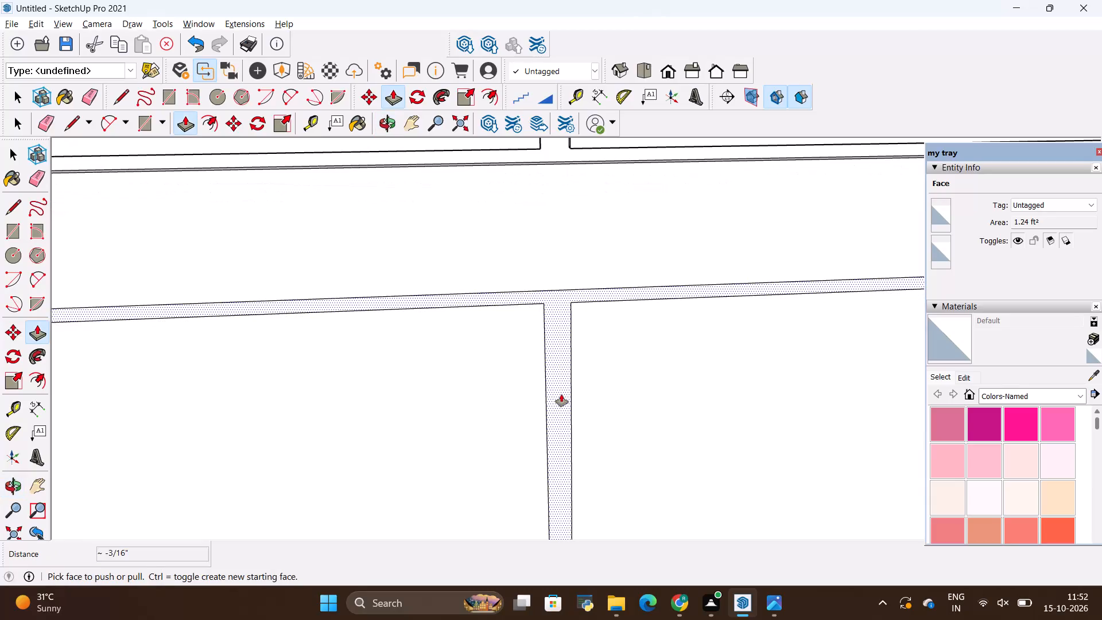
pyautogui.click(561, 394)
pyautogui.press('BackSpace')
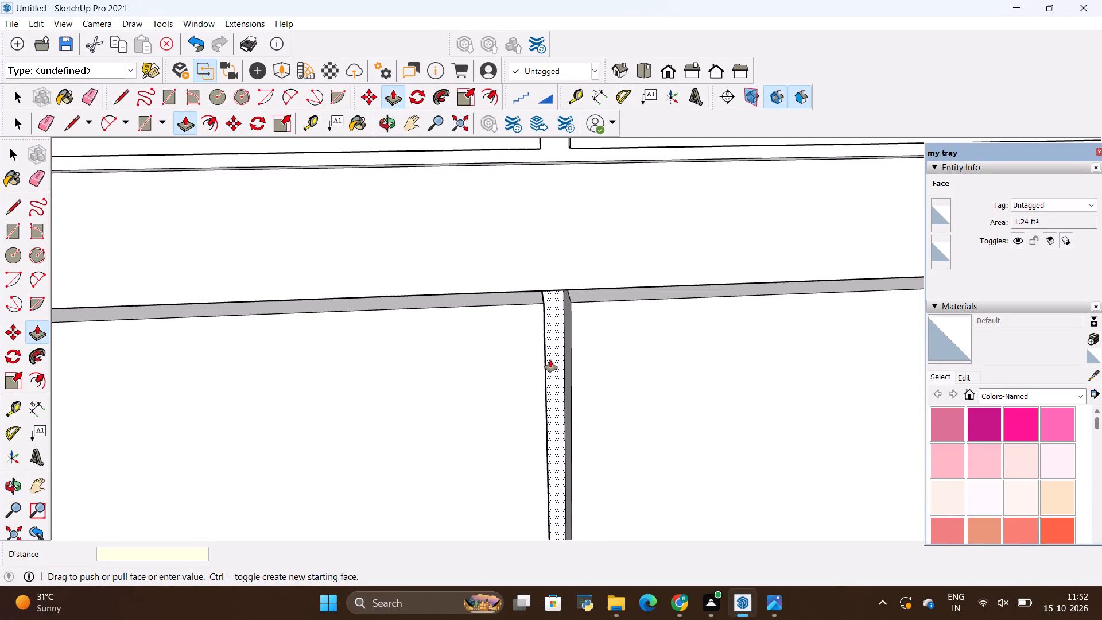
pyautogui.write('.18')
pyautogui.hotkey('shift', '"')
pyautogui.press('Return')
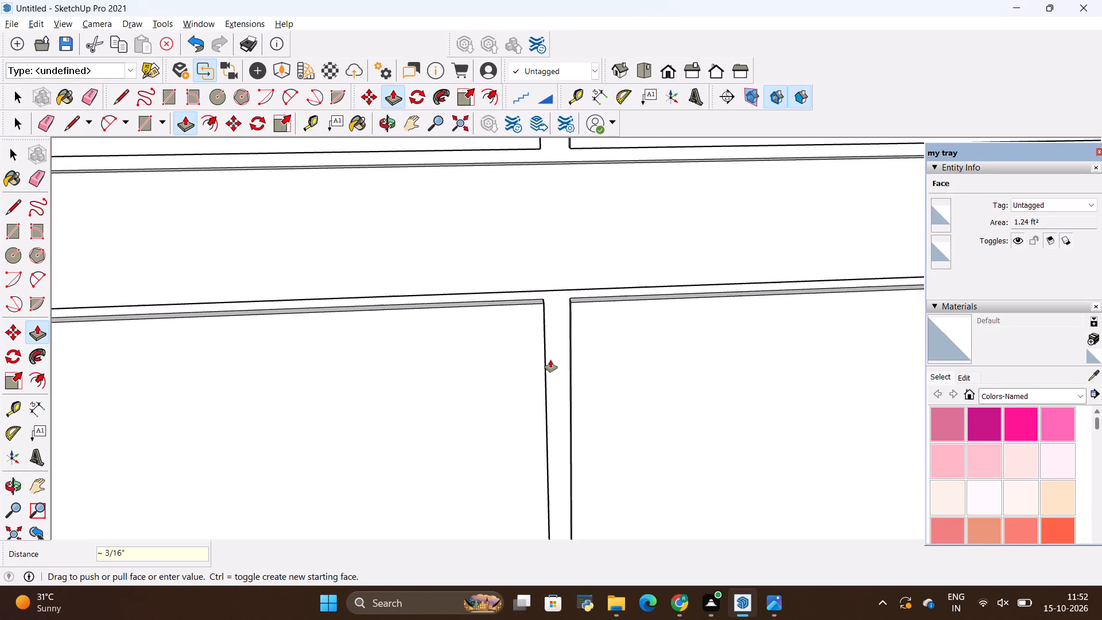
pyautogui.press('space')
pyautogui.click(536, 366)
pyautogui.scroll(-3, 535, 374)
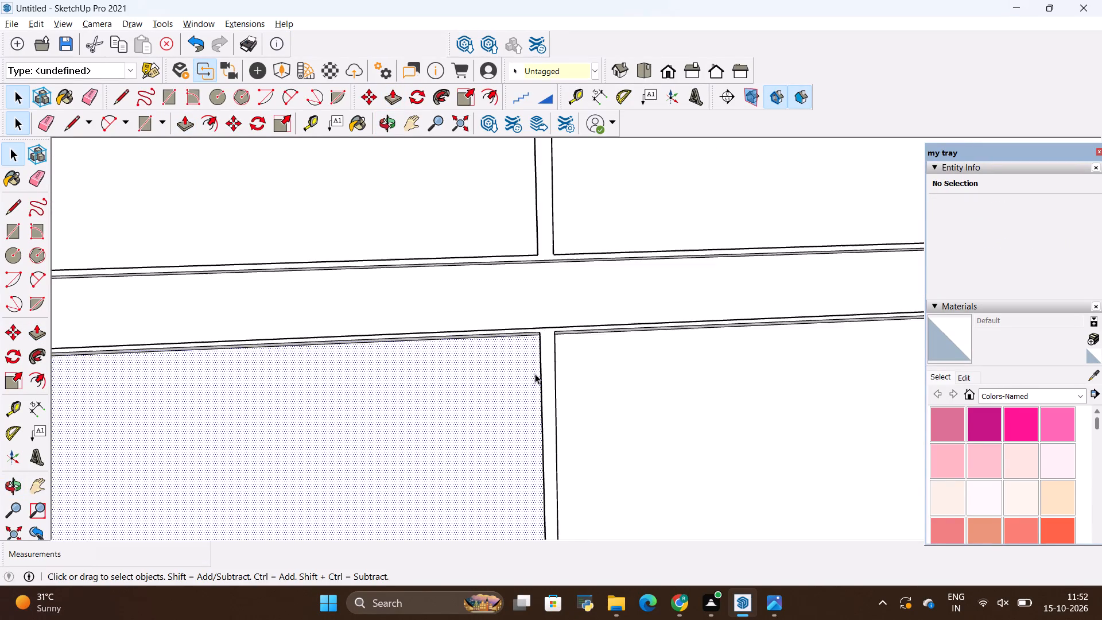
pyautogui.scroll(-20, 535, 374)
pyautogui.scroll(-16, 535, 374)
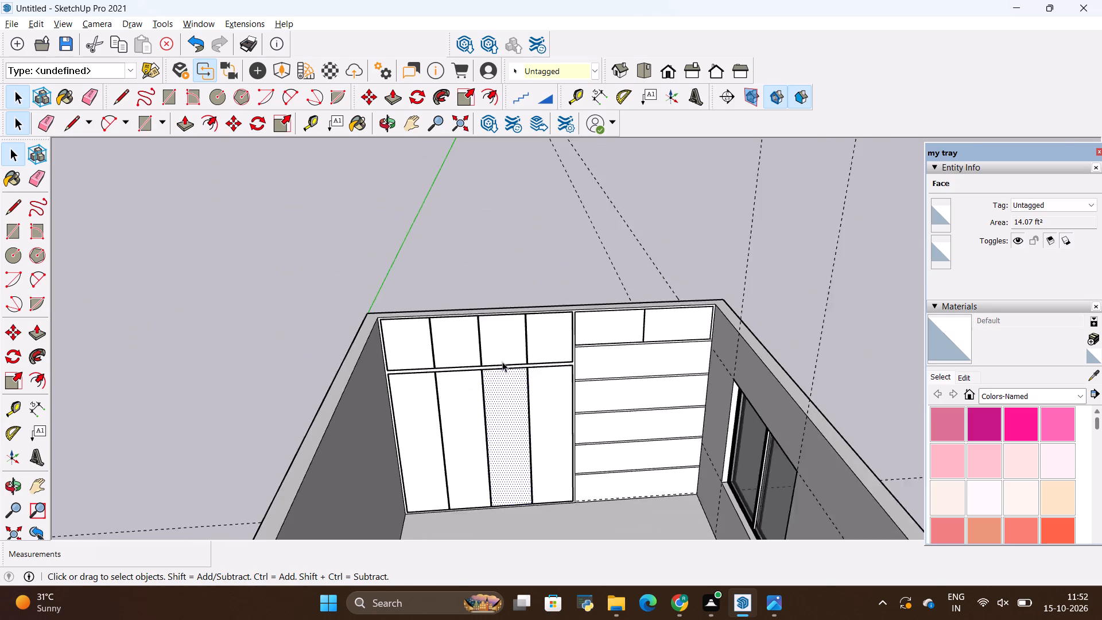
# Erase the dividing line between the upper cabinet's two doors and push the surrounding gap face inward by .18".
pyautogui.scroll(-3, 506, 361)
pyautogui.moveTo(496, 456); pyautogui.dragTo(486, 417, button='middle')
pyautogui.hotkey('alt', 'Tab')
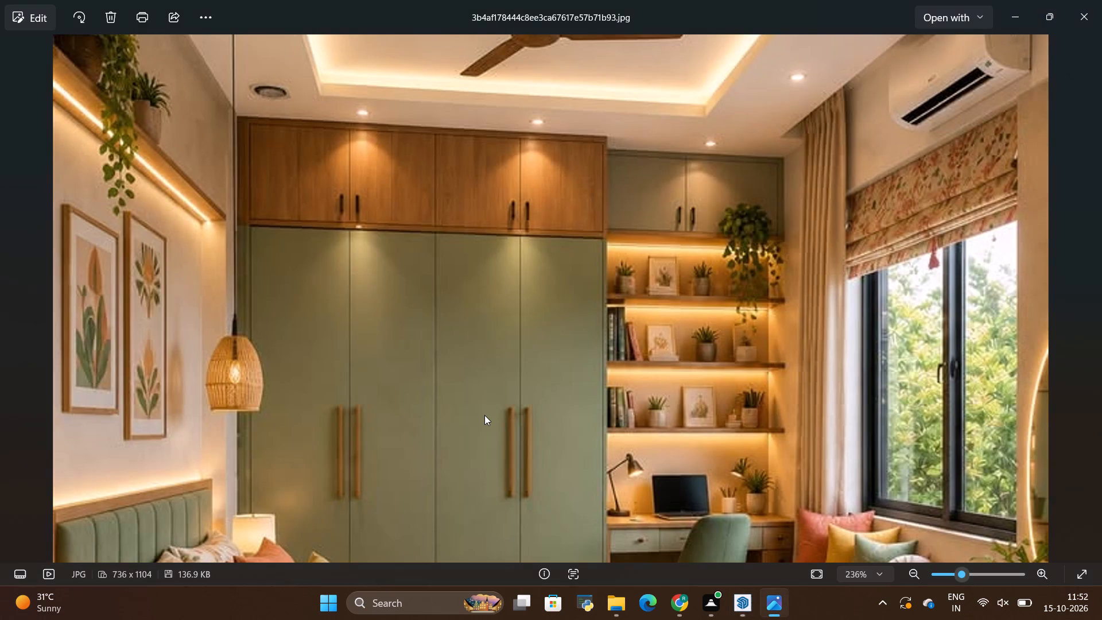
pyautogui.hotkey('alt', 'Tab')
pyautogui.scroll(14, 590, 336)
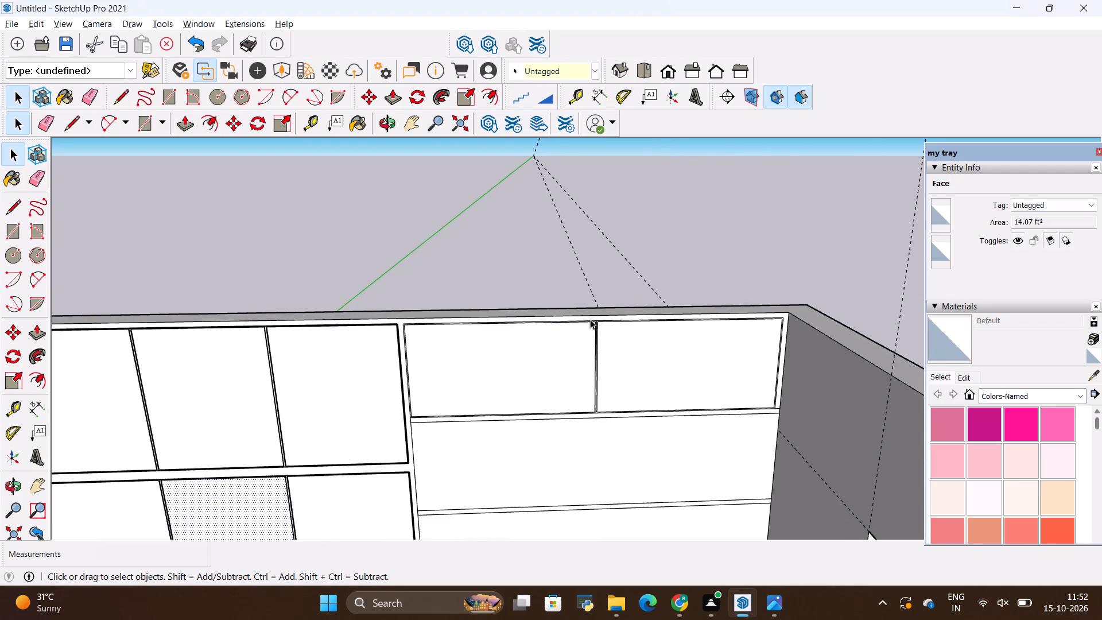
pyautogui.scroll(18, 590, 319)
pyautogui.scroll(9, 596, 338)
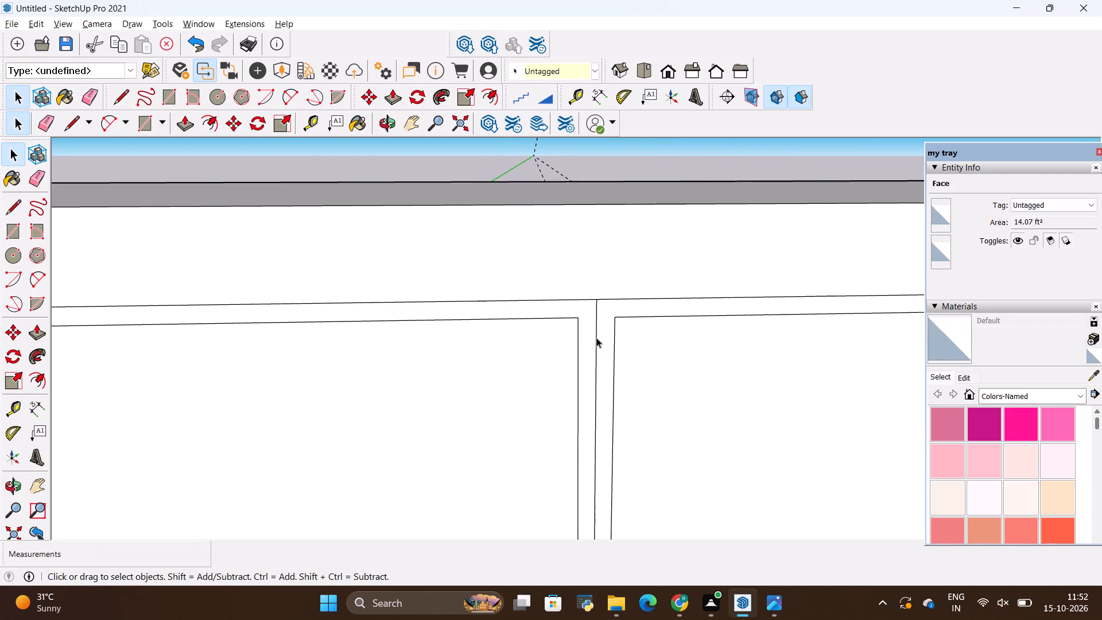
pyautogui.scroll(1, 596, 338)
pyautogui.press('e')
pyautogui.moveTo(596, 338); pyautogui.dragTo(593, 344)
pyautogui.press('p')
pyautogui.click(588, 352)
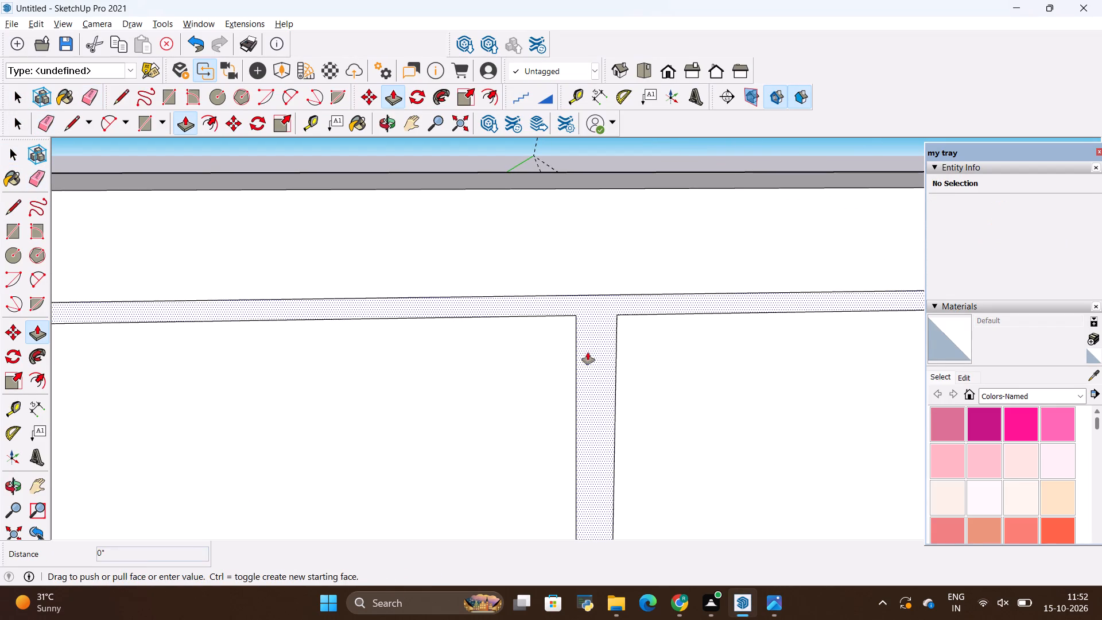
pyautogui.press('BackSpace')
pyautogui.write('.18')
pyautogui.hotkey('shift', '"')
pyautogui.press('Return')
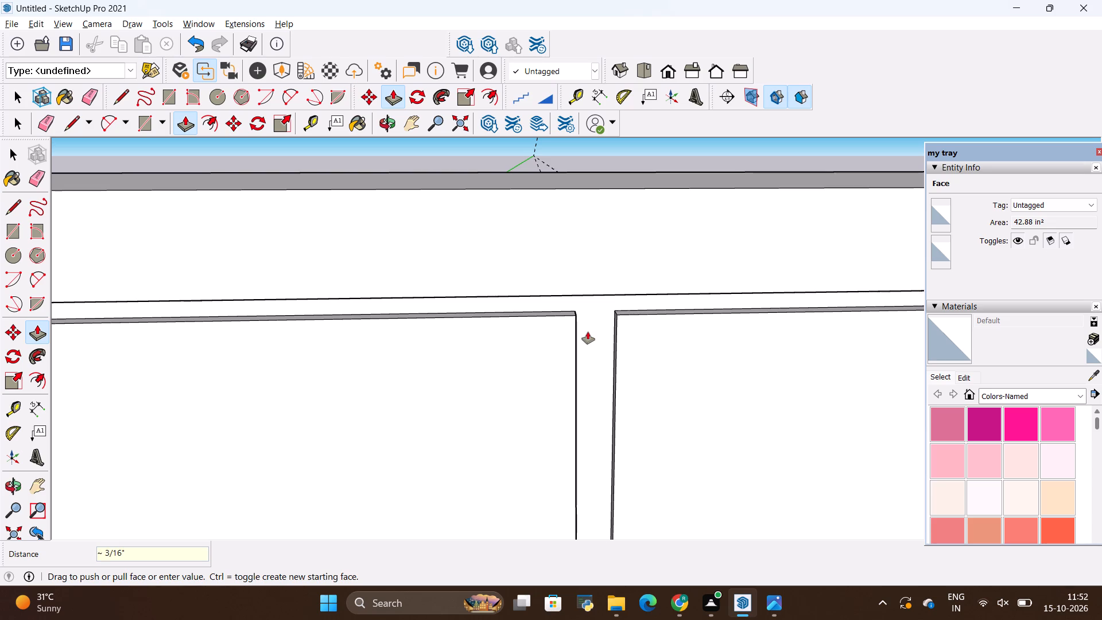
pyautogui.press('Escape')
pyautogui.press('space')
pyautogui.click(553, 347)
# Examine the wardrobe and upper cabinet door gaps up close and compare them with the reference image.
pyautogui.hotkey('alt', 'Tab')
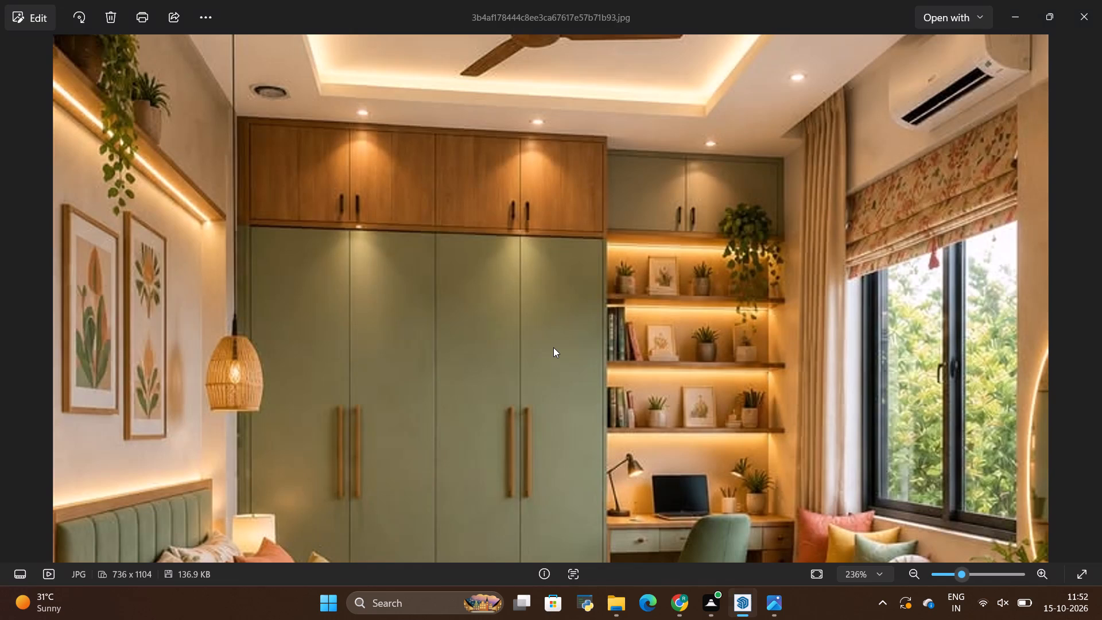
pyautogui.hotkey('alt', 'Tab')
pyautogui.scroll(-17, 558, 323)
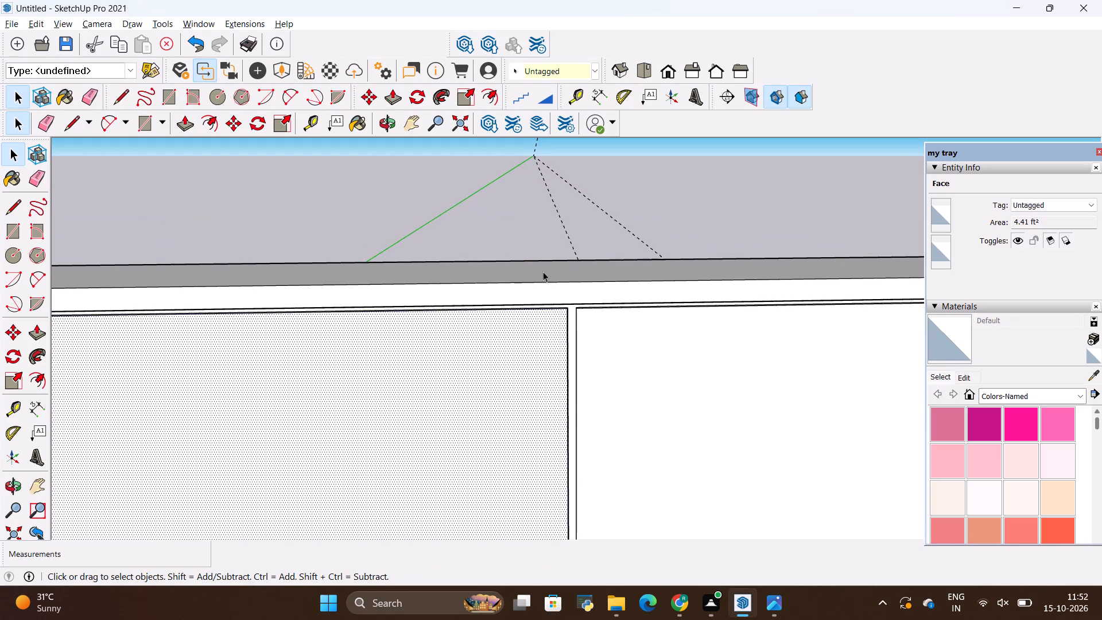
pyautogui.scroll(-20, 543, 272)
pyautogui.scroll(3, 462, 283)
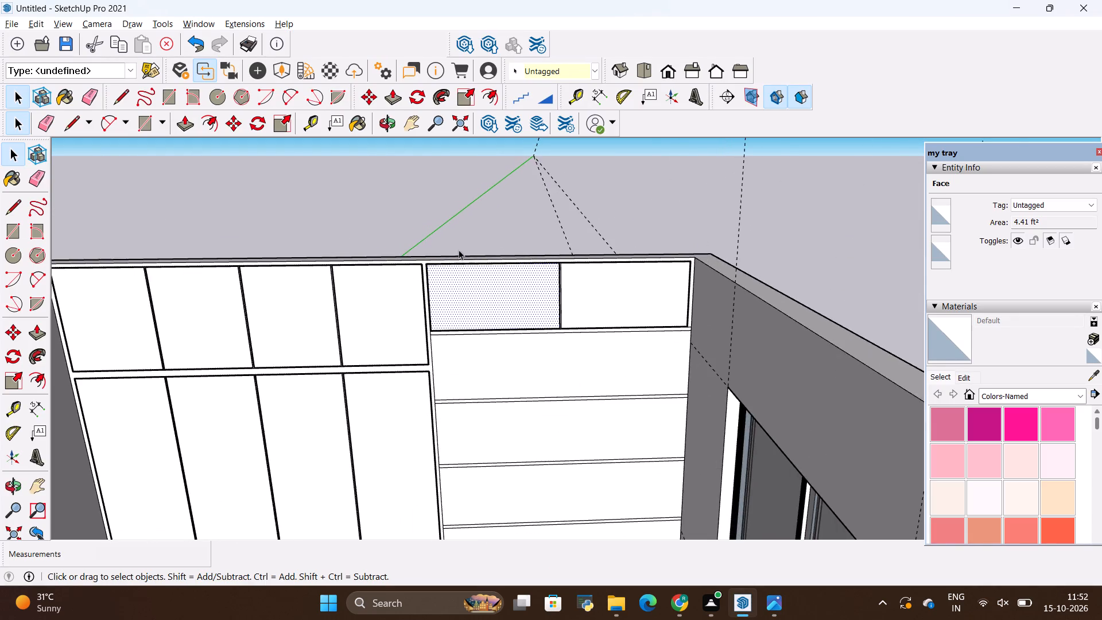
pyautogui.moveTo(434, 313); pyautogui.dragTo(481, 338, button='middle')
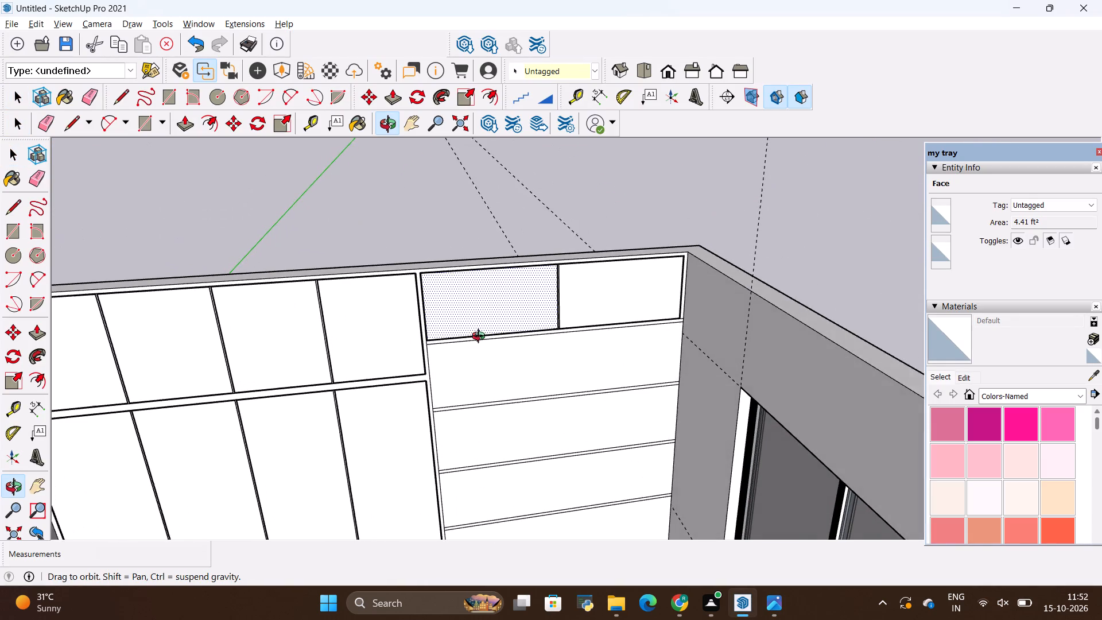
pyautogui.moveTo(481, 338); pyautogui.dragTo(481, 337, button='middle')
pyautogui.moveTo(471, 344); pyautogui.dragTo(458, 321, button='middle')
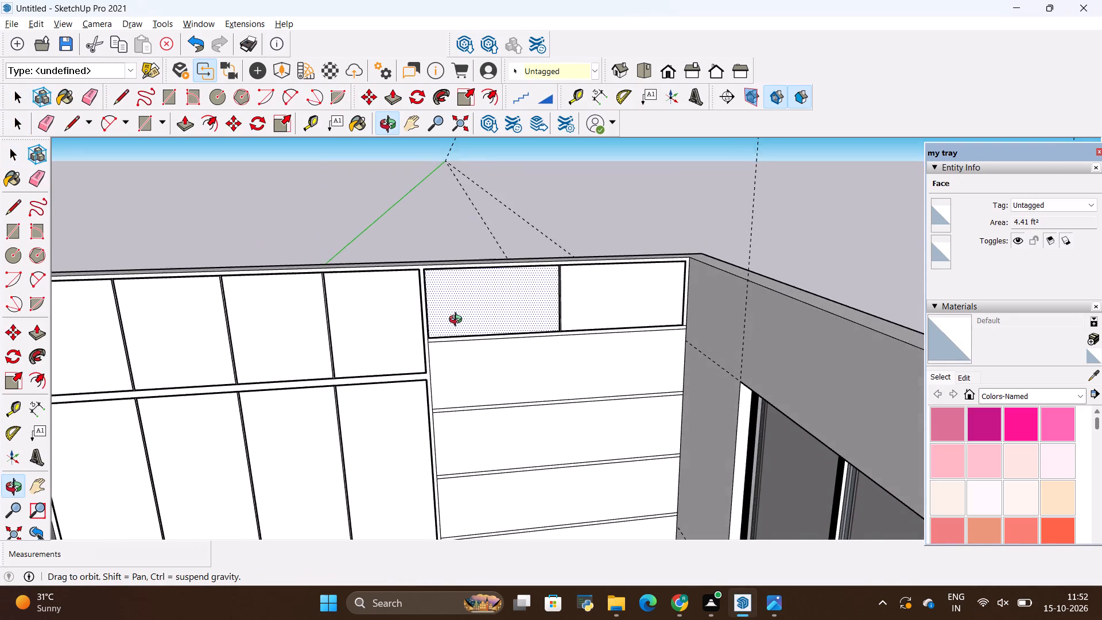
pyautogui.moveTo(458, 321); pyautogui.dragTo(457, 323, button='middle')
pyautogui.scroll(18, 309, 276)
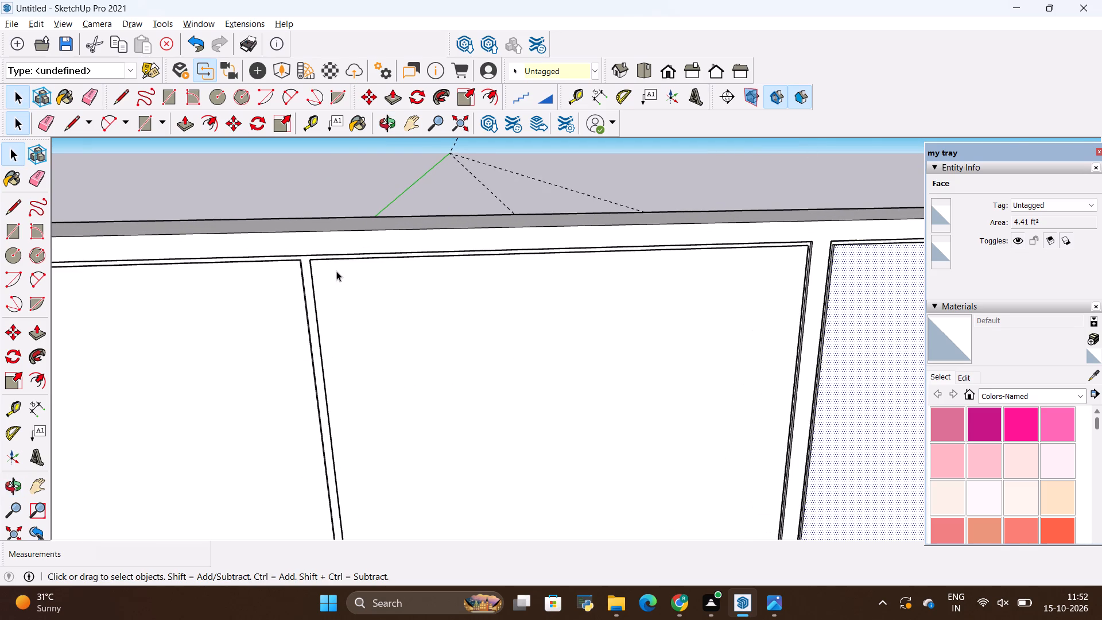
pyautogui.scroll(-8, 360, 268)
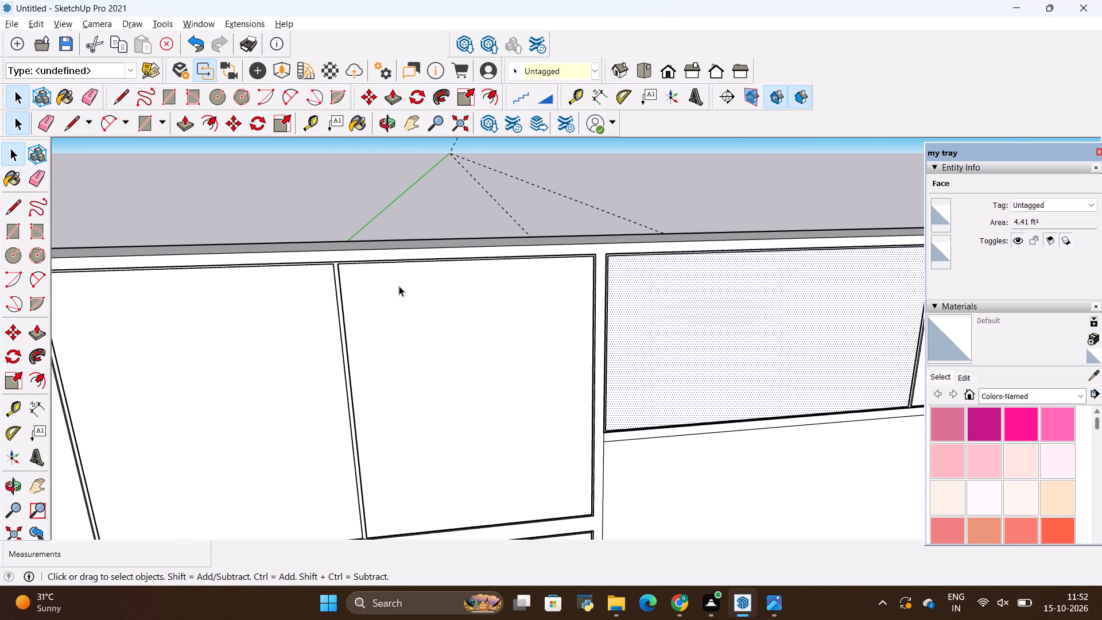
# Undo the last four edits, taking back the recessed door gaps on the upper cabinet and the wardrobe.
pyautogui.hotkey('alt', 'BackSpace')
pyautogui.hotkey('alt', 'BackSpace')
pyautogui.hotkey('alt', 'BackSpace')
pyautogui.hotkey('alt', 'BackSpace')
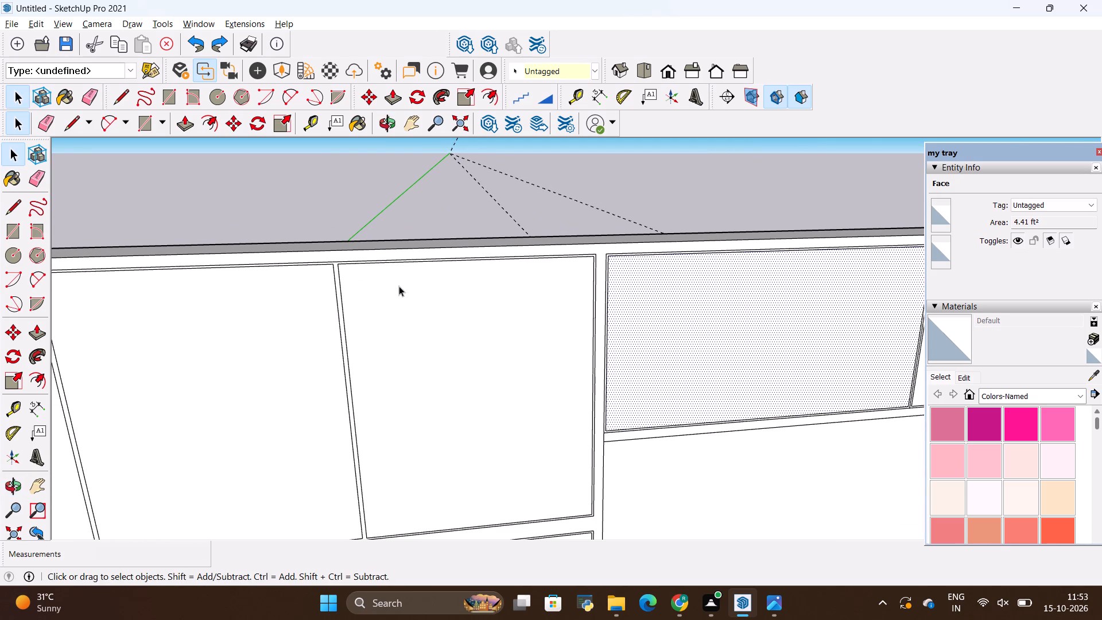
# Pull the wardrobe's upper door nearest the shelves out by 2' with Push/Pull.
pyautogui.scroll(2, 410, 283)
pyautogui.scroll(-3, 434, 302)
pyautogui.press('p')
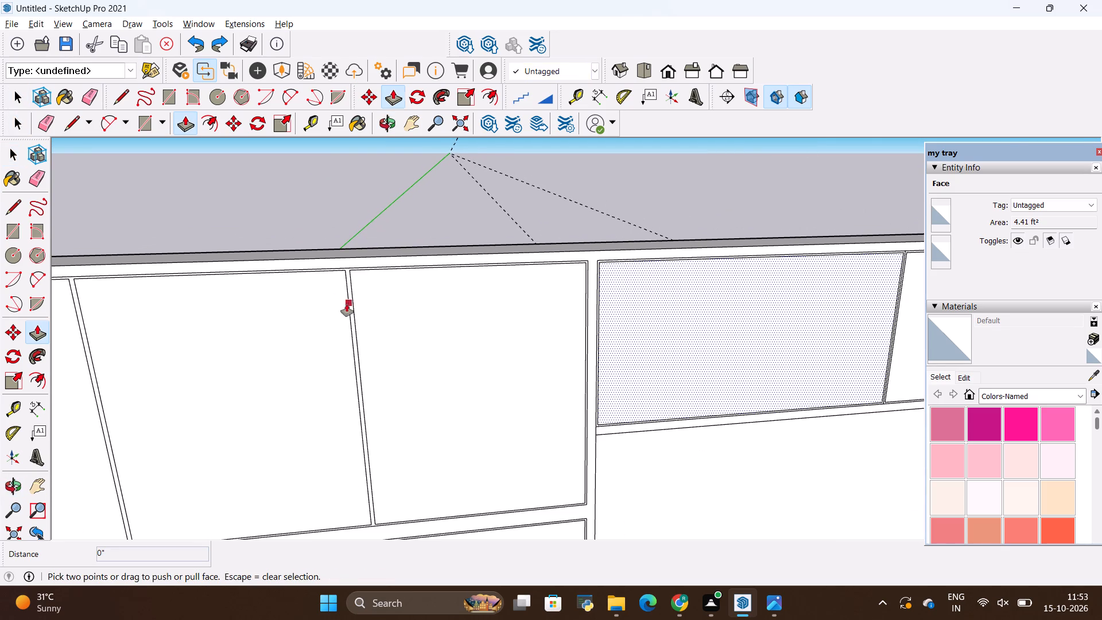
pyautogui.hotkey('alt', 'Tab')
pyautogui.hotkey('alt', 'Tab')
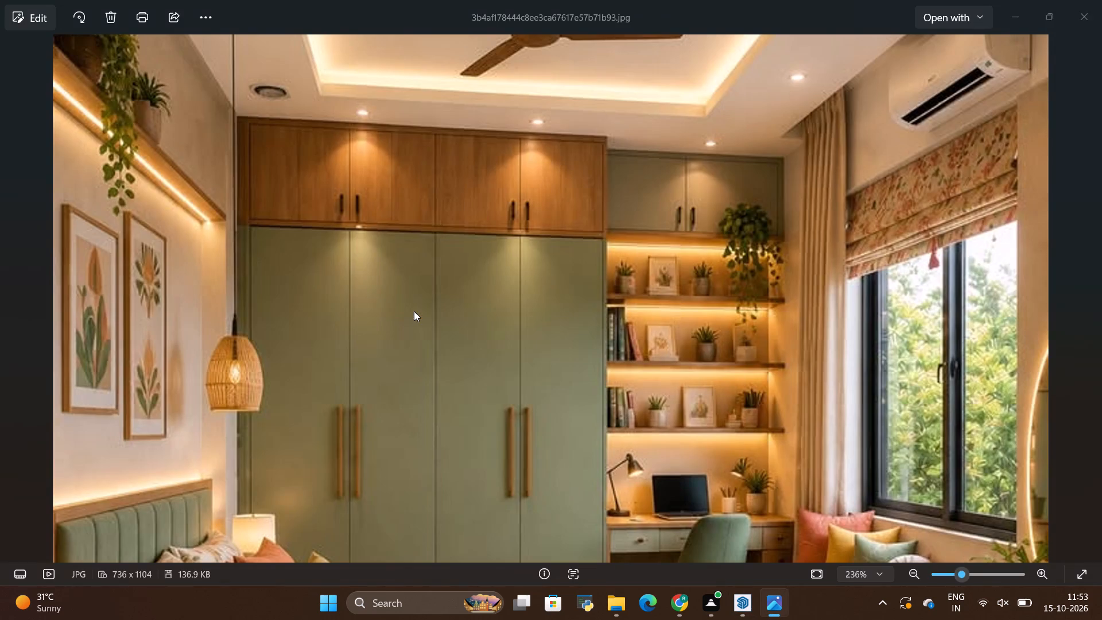
pyautogui.scroll(-4, 416, 294)
pyautogui.middleClick(464, 295)
pyautogui.scroll(-1, 464, 294)
pyautogui.press('p')
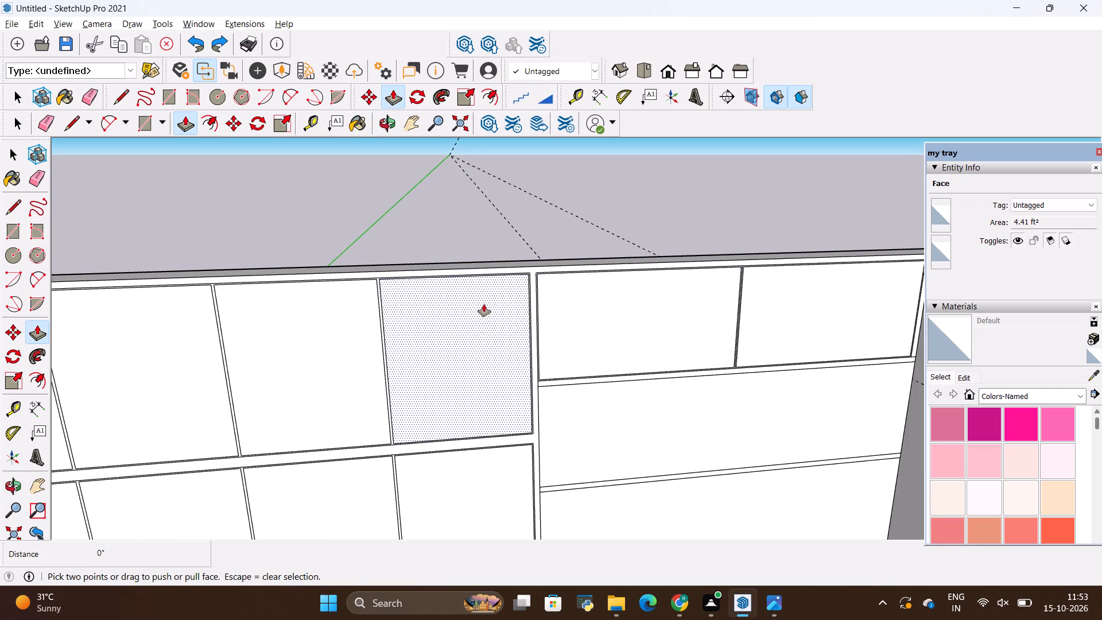
pyautogui.click(484, 305)
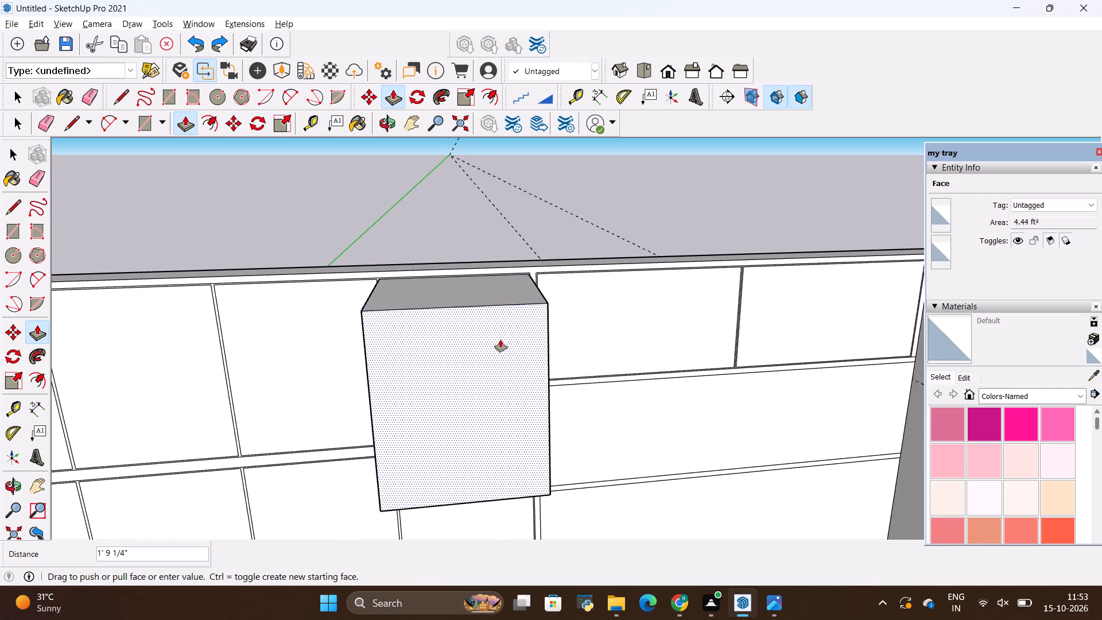
pyautogui.write("2'")
pyautogui.press('Return')
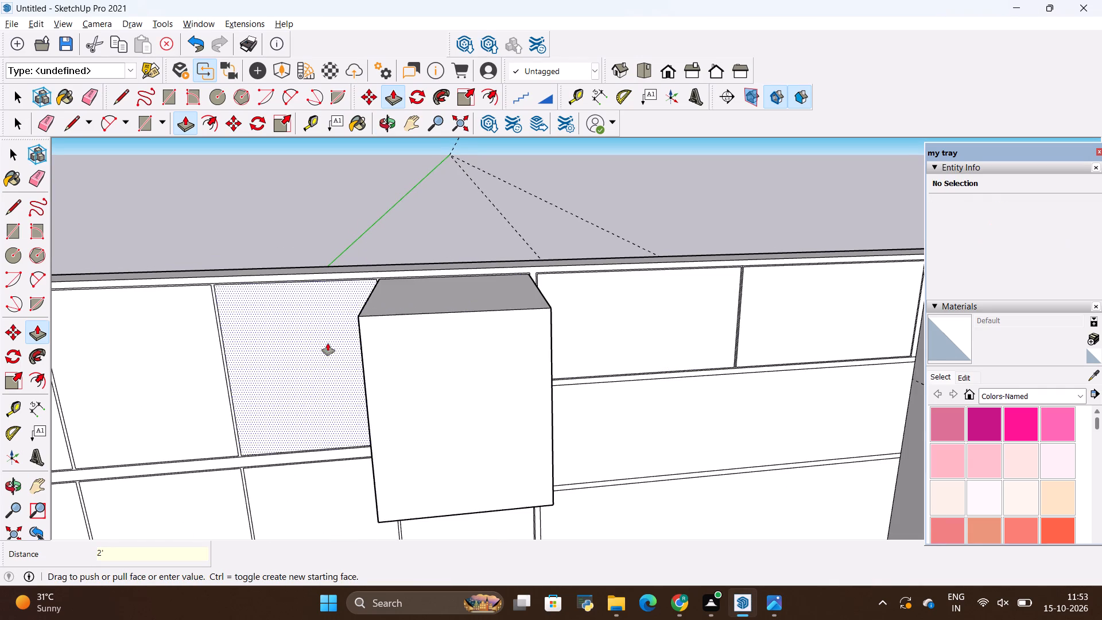
# Pull the thin gap face around the wardrobe's upper doors out level with the front of the extended door.
pyautogui.scroll(15, 297, 273)
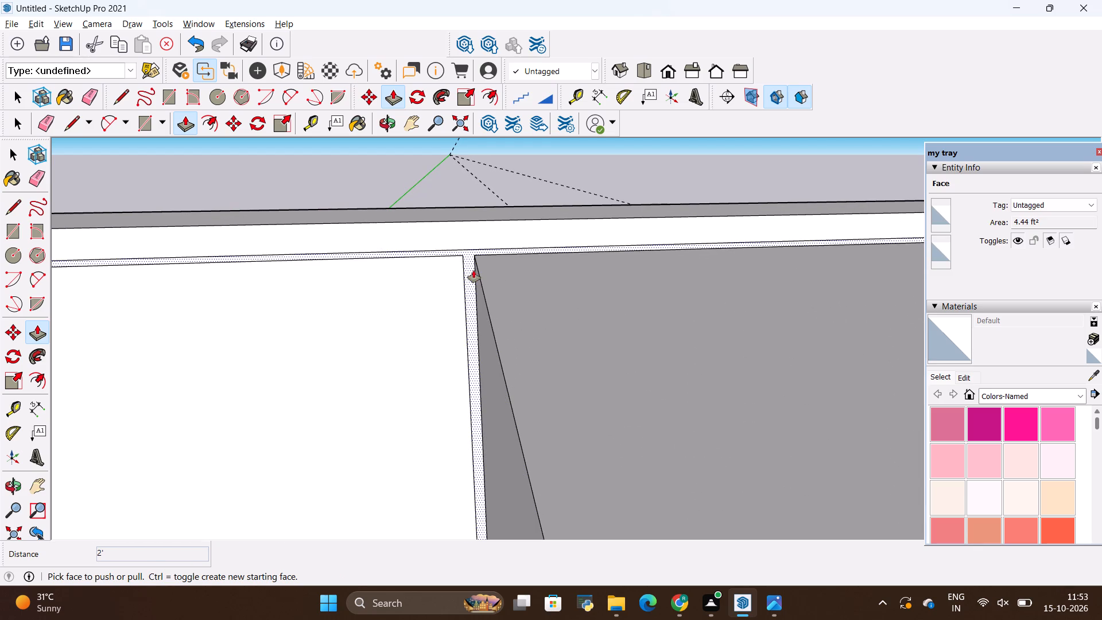
pyautogui.doubleClick(473, 271)
pyautogui.doubleClick(471, 275)
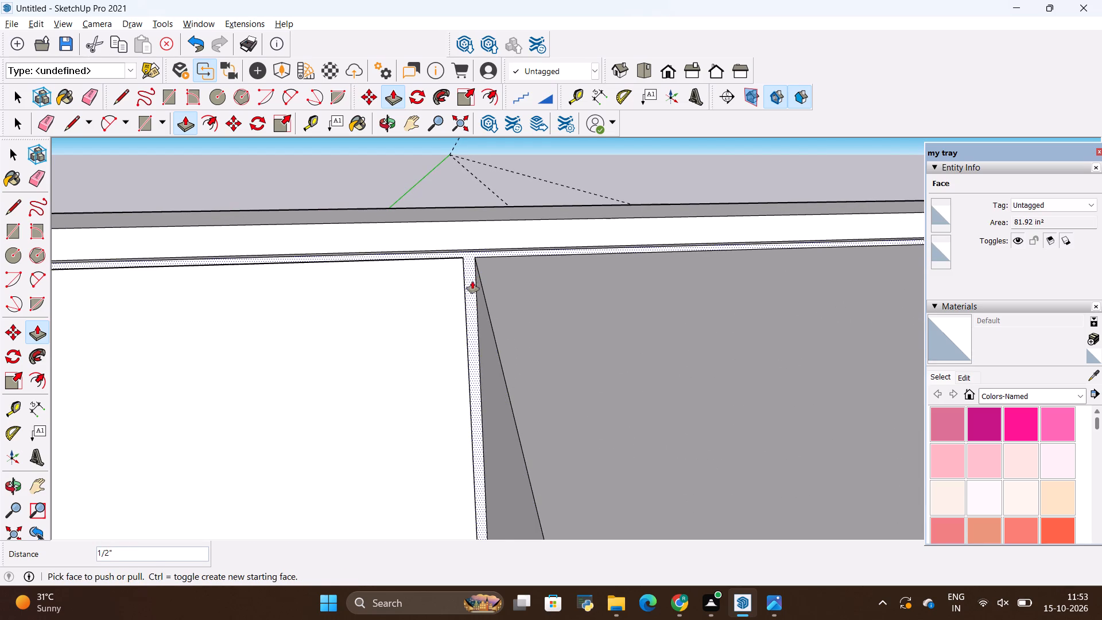
pyautogui.click(472, 281)
pyautogui.scroll(-16, 517, 323)
pyautogui.click(554, 387)
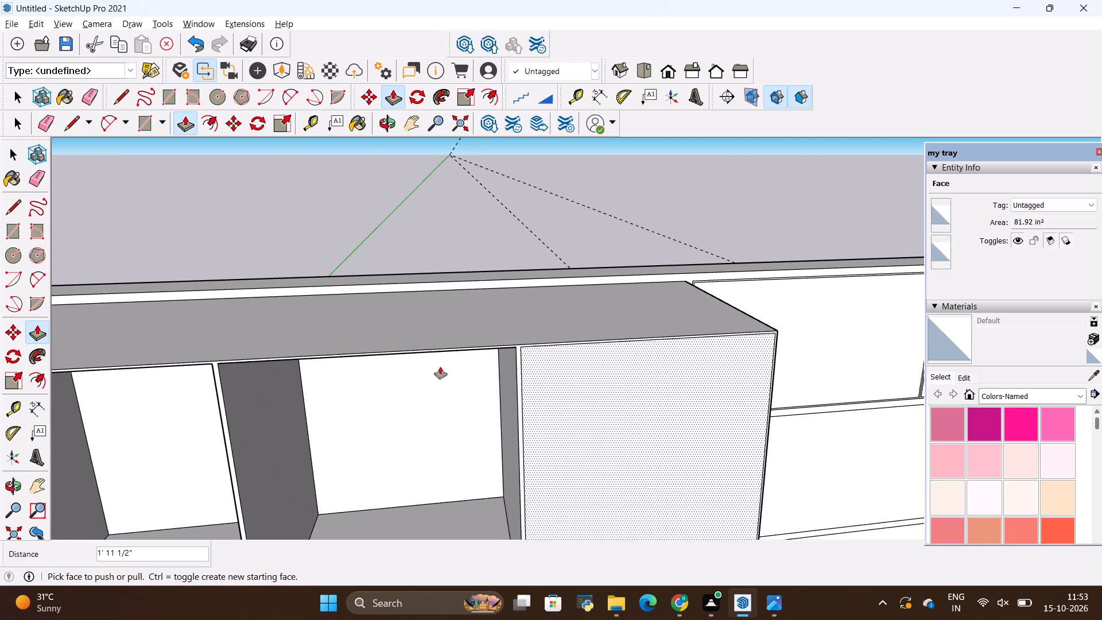
# Pull the other three upper wardrobe doors out by 1' 11 1/2" to fill their openings.
pyautogui.doubleClick(401, 365)
pyautogui.doubleClick(146, 404)
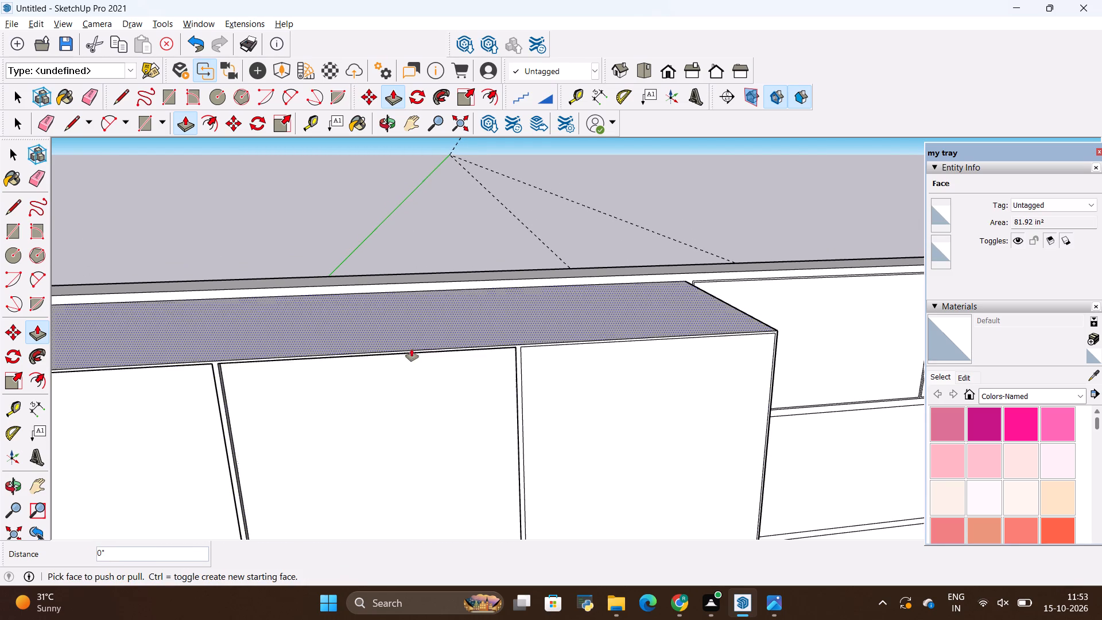
pyautogui.scroll(-9, 410, 347)
pyautogui.doubleClick(165, 390)
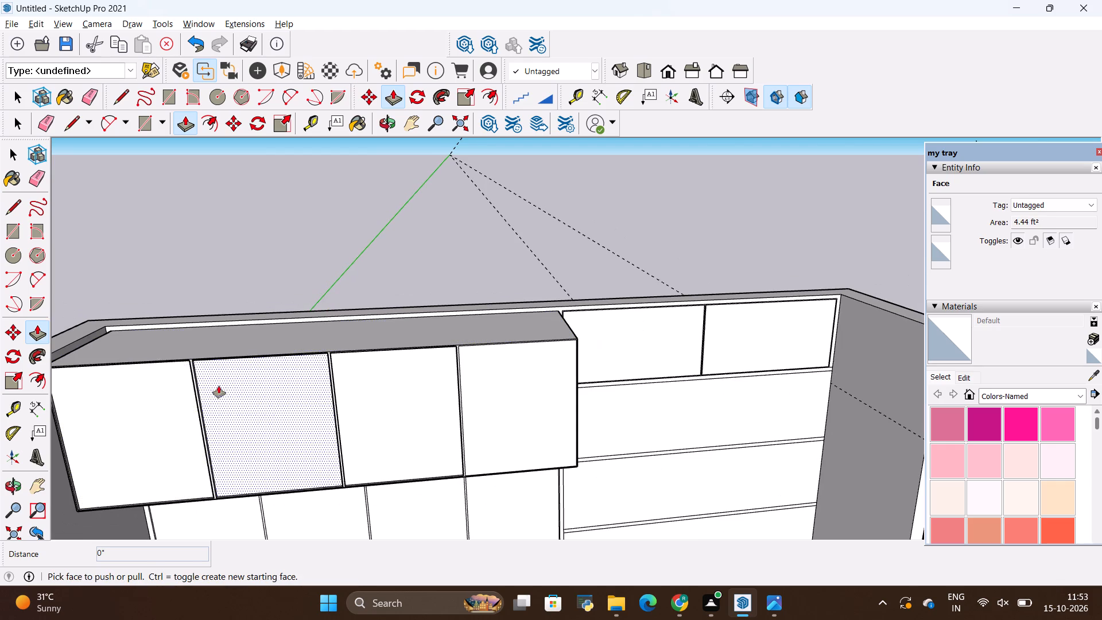
# Pull the wardrobe's frame face around and between the door rows out 1' 11 1/2", level with the upper doors.
pyautogui.scroll(-5, 318, 288)
pyautogui.moveTo(342, 437); pyautogui.dragTo(325, 300, button='middle')
pyautogui.scroll(2, 337, 394)
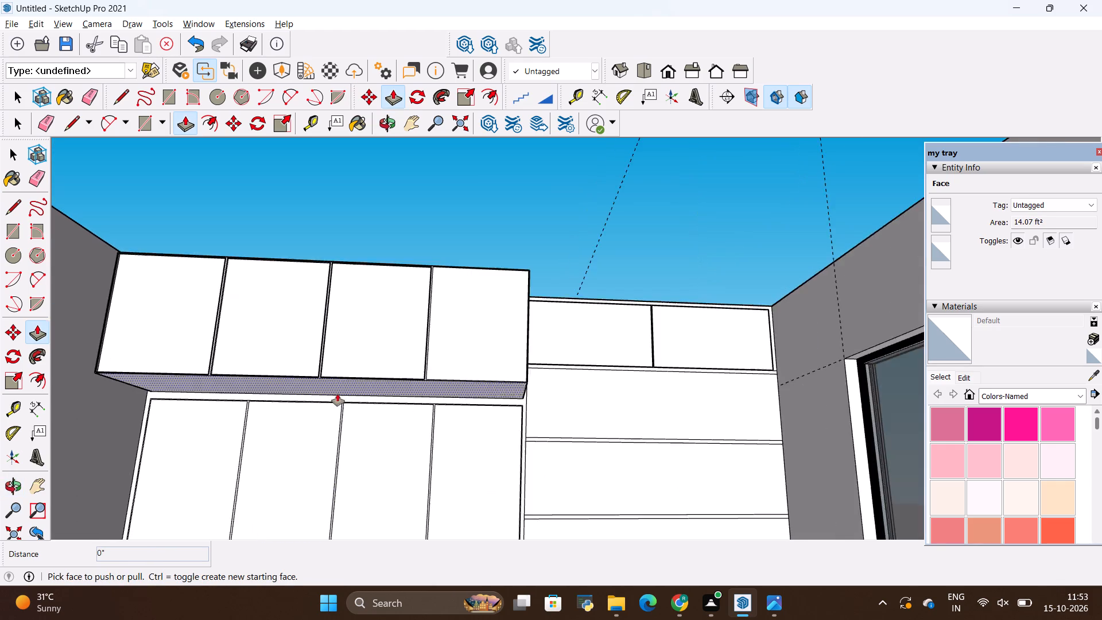
pyautogui.scroll(8, 337, 394)
pyautogui.click(394, 387)
pyautogui.click(387, 321)
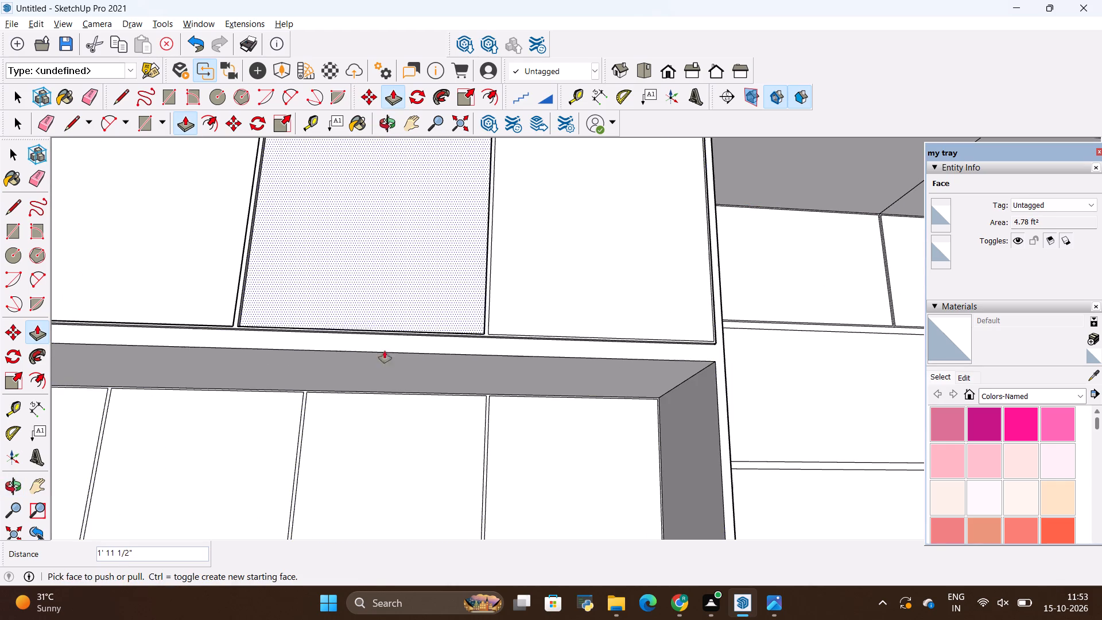
# Pull the thin gap face around the wardrobe's tall lower doors out level with the extended frame.
pyautogui.scroll(3, 482, 395)
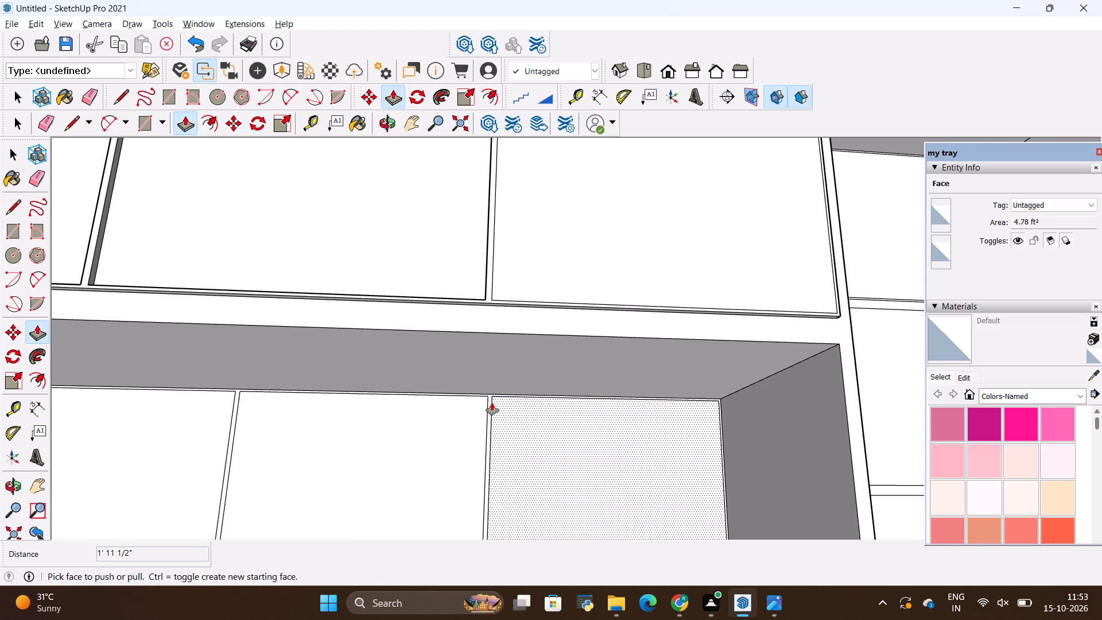
pyautogui.click(491, 408)
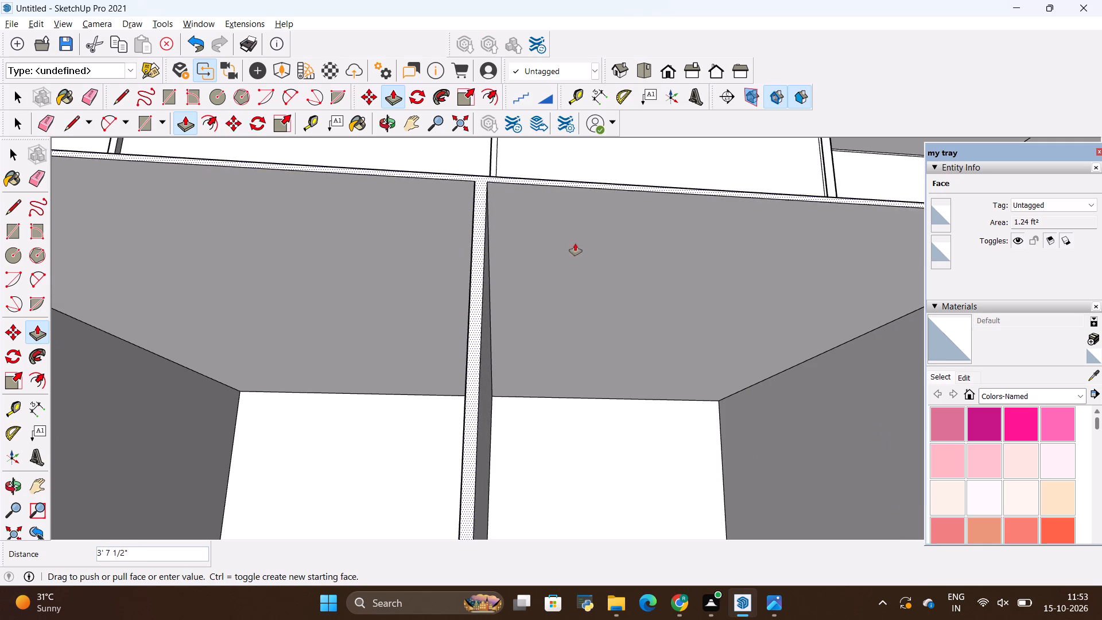
pyautogui.click(619, 312)
# Pull the two tall lower doors nearest the shelves out to the wardrobe front, keeping the upper door above level with its neighbour.
pyautogui.click(621, 427)
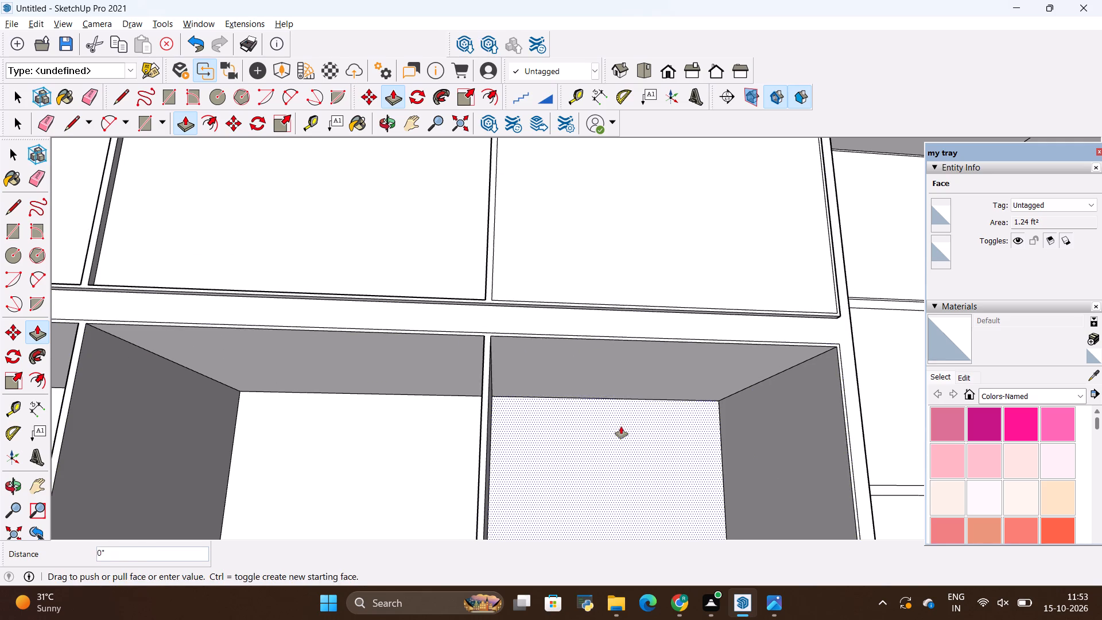
pyautogui.click(601, 318)
pyautogui.moveTo(393, 431); pyautogui.dragTo(392, 421)
pyautogui.click(391, 277)
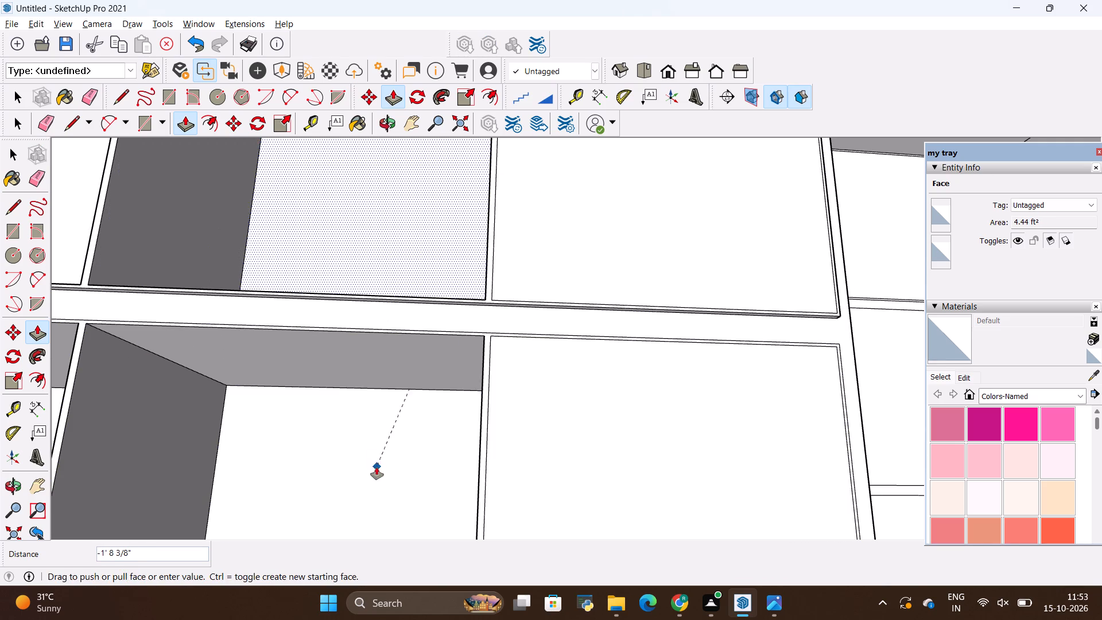
pyautogui.click(377, 467)
pyautogui.click(414, 441)
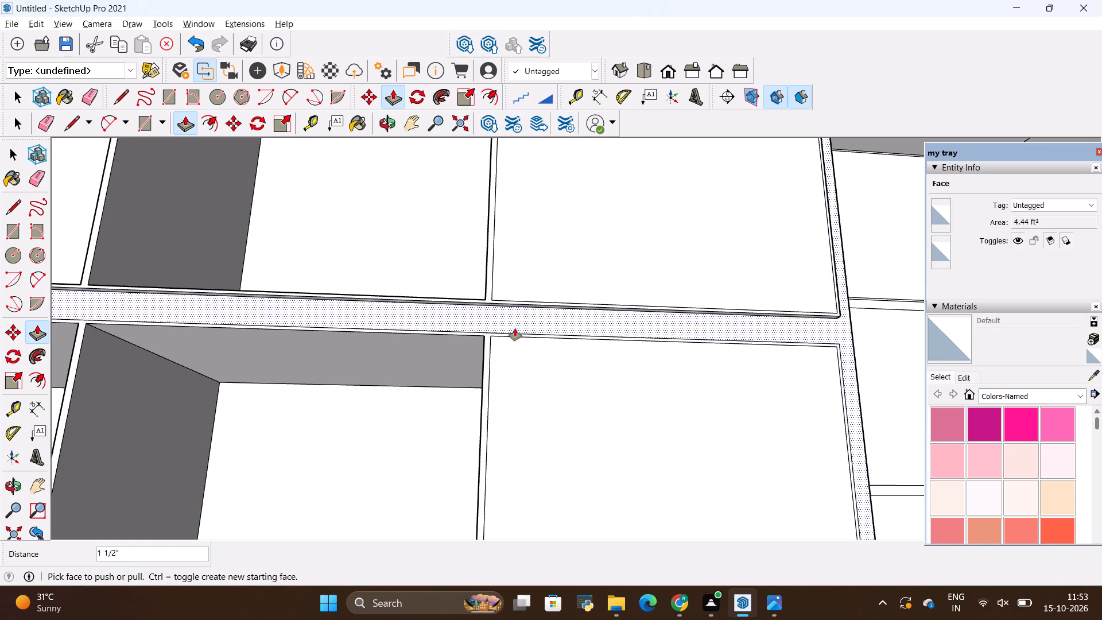
pyautogui.click(422, 441)
pyautogui.click(545, 414)
pyautogui.click(399, 264)
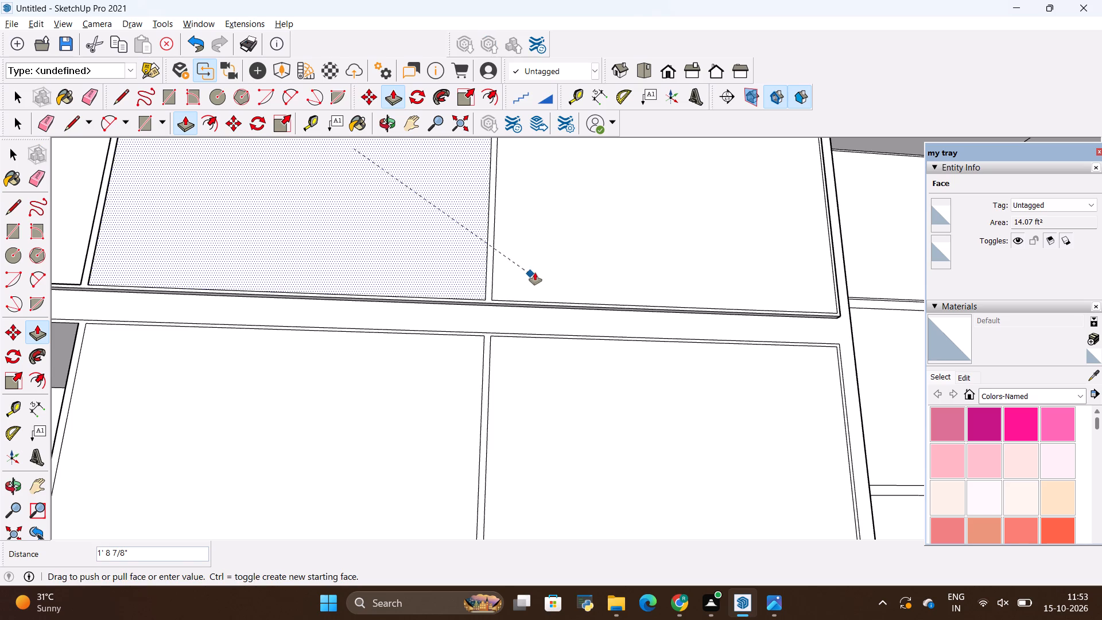
pyautogui.click(535, 273)
# Pull the remaining two tall lower doors out level with the wardrobe's other doors.
pyautogui.scroll(-5, 580, 363)
pyautogui.scroll(-6, 655, 344)
pyautogui.click(358, 474)
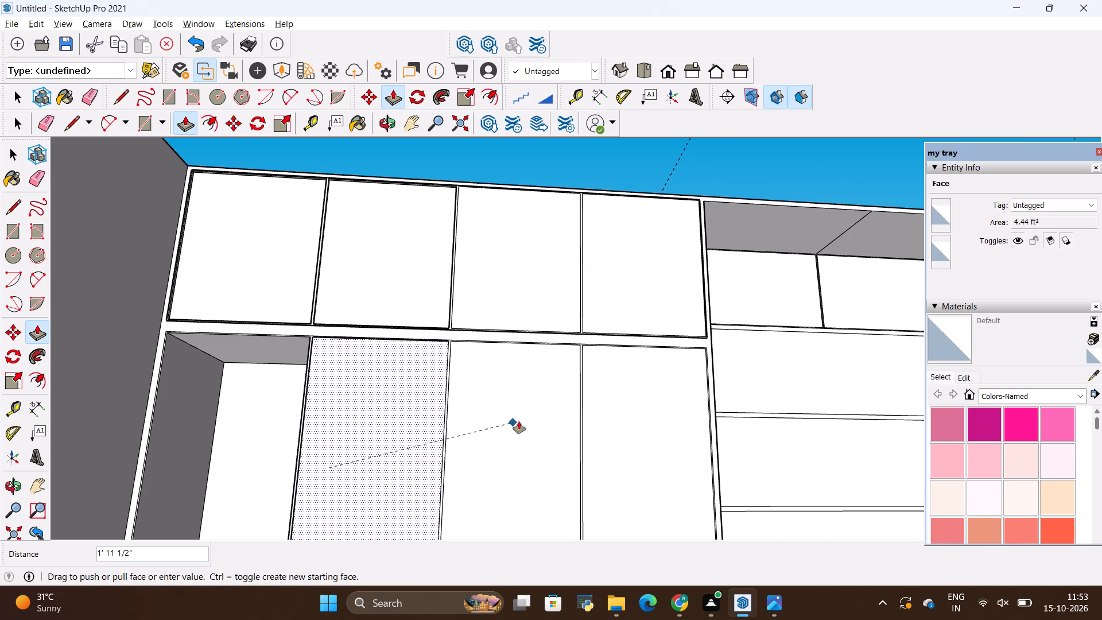
pyautogui.click(519, 421)
pyautogui.click(279, 436)
pyautogui.click(363, 405)
pyautogui.scroll(-6, 390, 353)
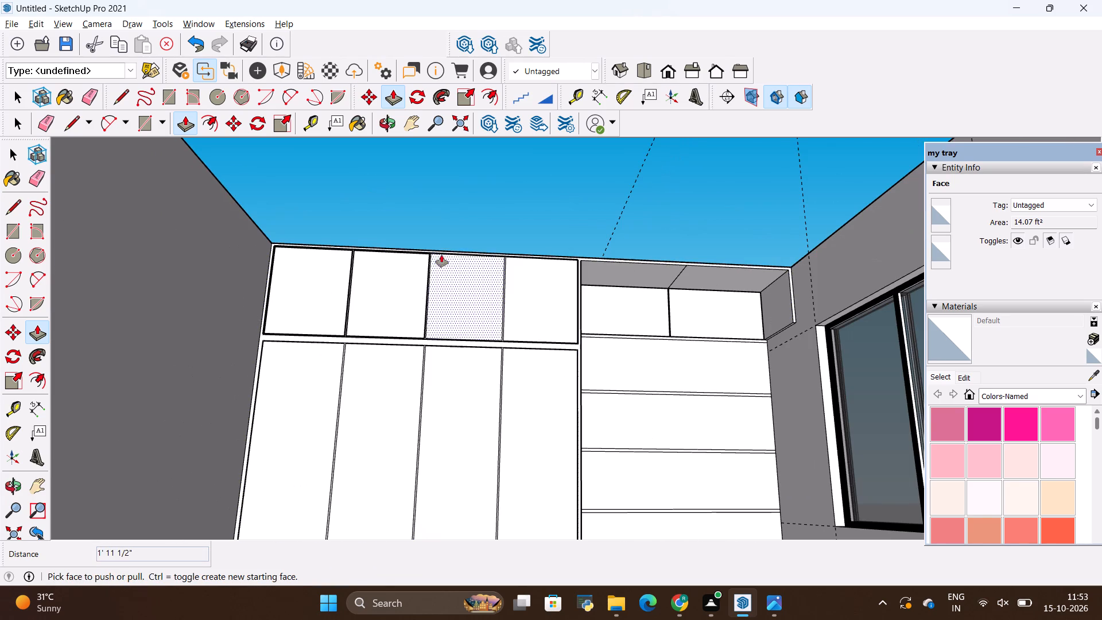
pyautogui.press('space')
pyautogui.click(450, 217)
# Check the wardrobe against the reference image and pull the second upper door from the side wall out 1/2", level with its neighbour.
pyautogui.moveTo(447, 228); pyautogui.dragTo(419, 369, button='middle')
pyautogui.scroll(-11, 421, 334)
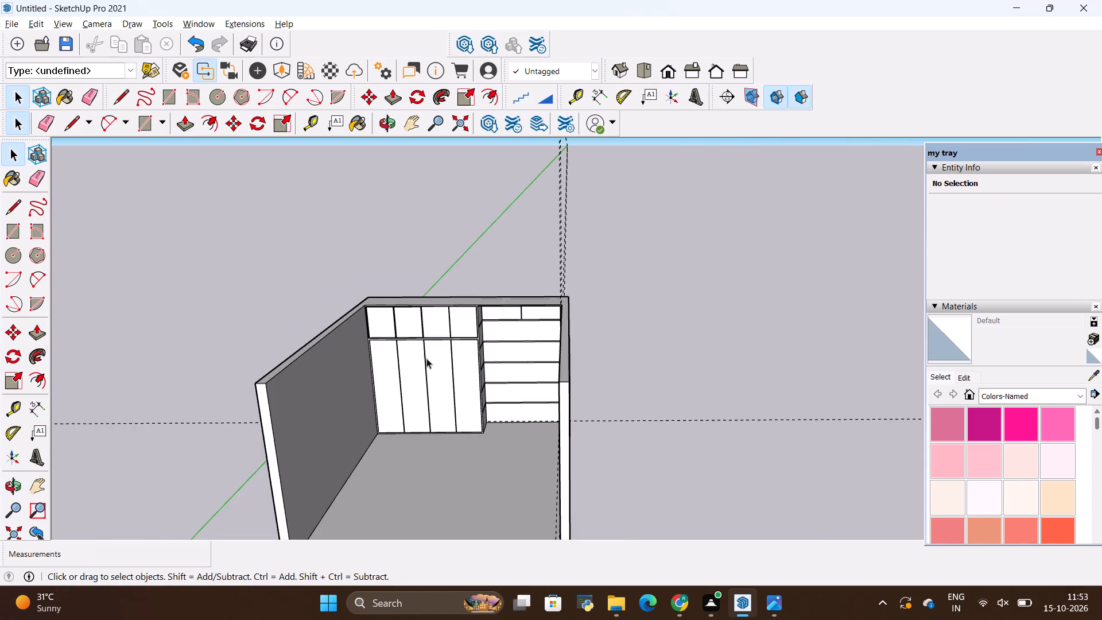
pyautogui.scroll(7, 431, 396)
pyautogui.moveTo(431, 427); pyautogui.dragTo(426, 384, button='middle')
pyautogui.hotkey('alt', 'Tab')
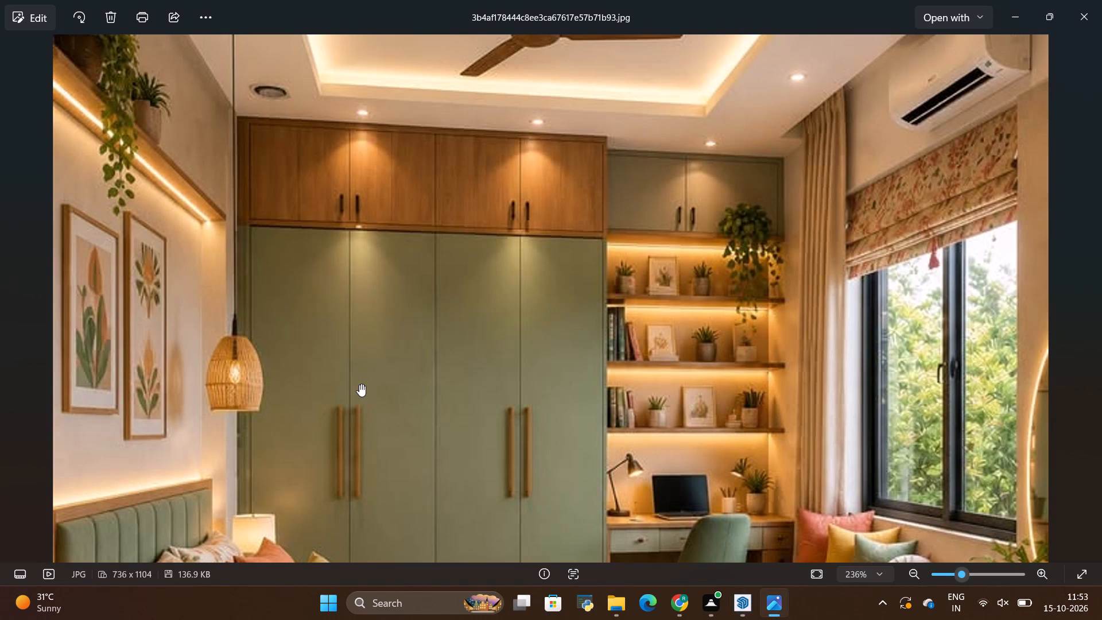
pyautogui.hotkey('alt', 'Tab')
pyautogui.scroll(6, 412, 274)
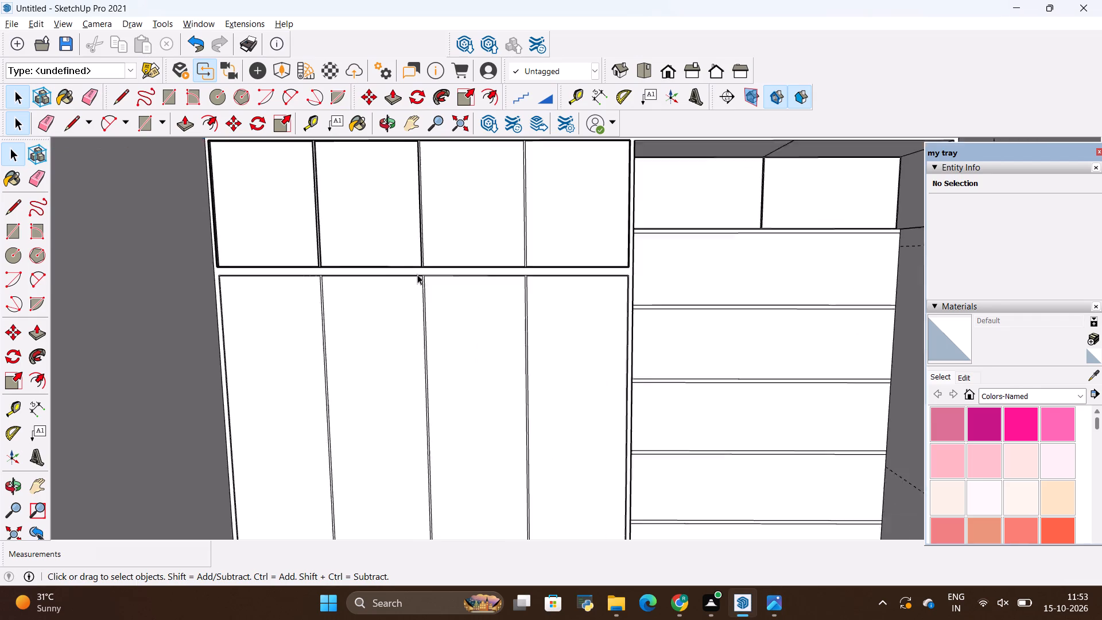
pyautogui.scroll(20, 417, 274)
pyautogui.scroll(-12, 478, 307)
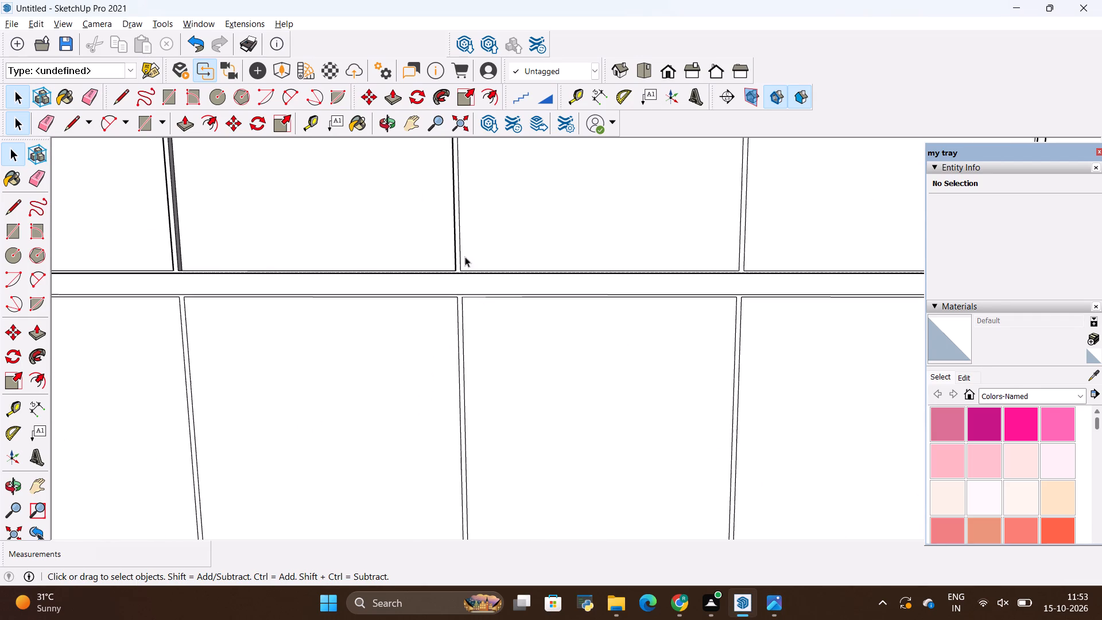
pyautogui.moveTo(438, 206); pyautogui.dragTo(347, 415, button='middle')
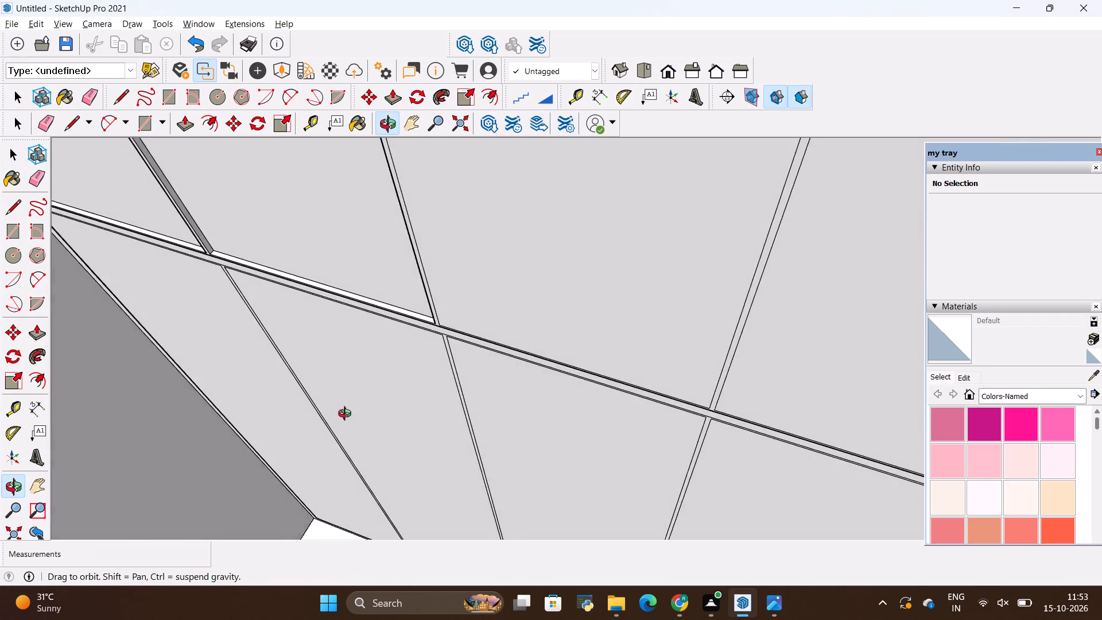
pyautogui.moveTo(347, 415); pyautogui.dragTo(484, 249, button='middle')
pyautogui.scroll(12, 466, 284)
pyautogui.moveTo(478, 270); pyautogui.dragTo(504, 262, button='middle')
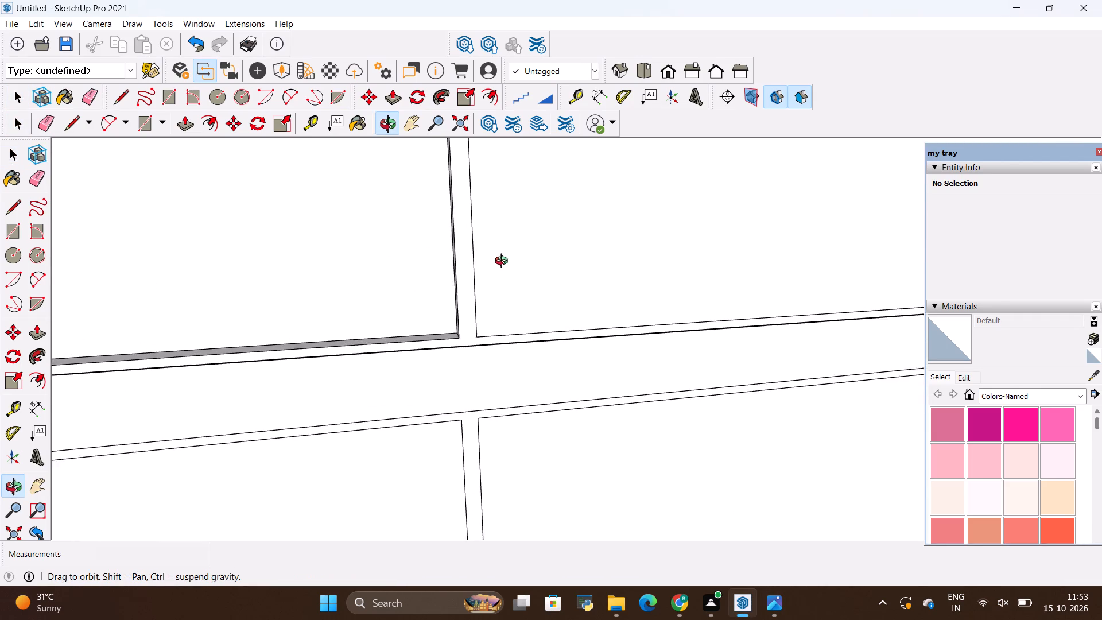
pyautogui.moveTo(504, 262); pyautogui.dragTo(500, 317, button='middle')
pyautogui.click(347, 306)
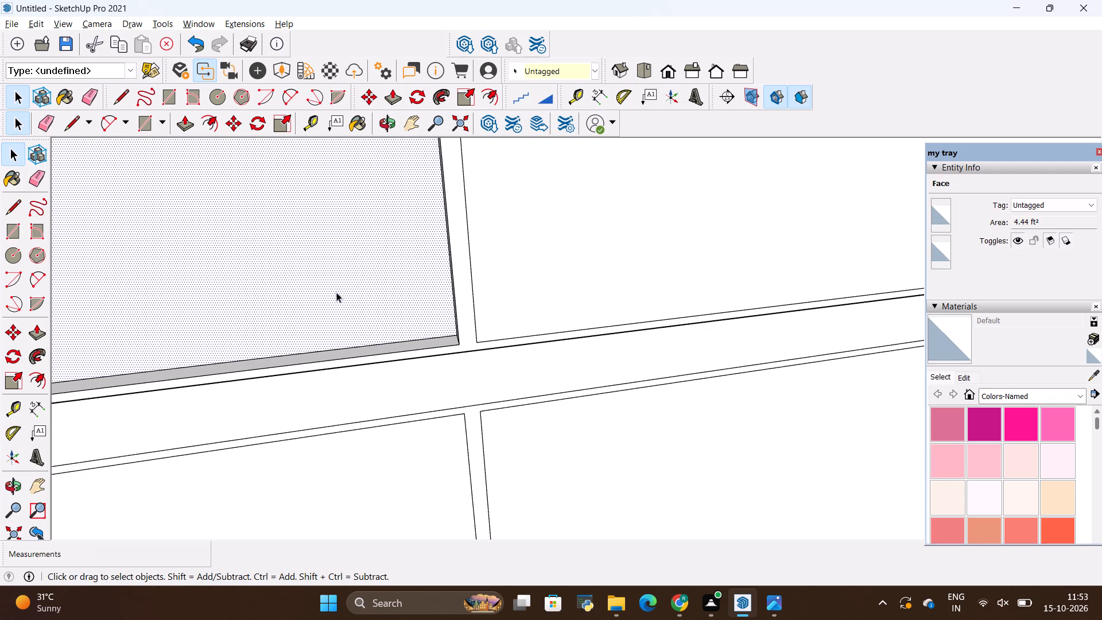
pyautogui.press('p')
pyautogui.click(334, 292)
pyautogui.click(581, 297)
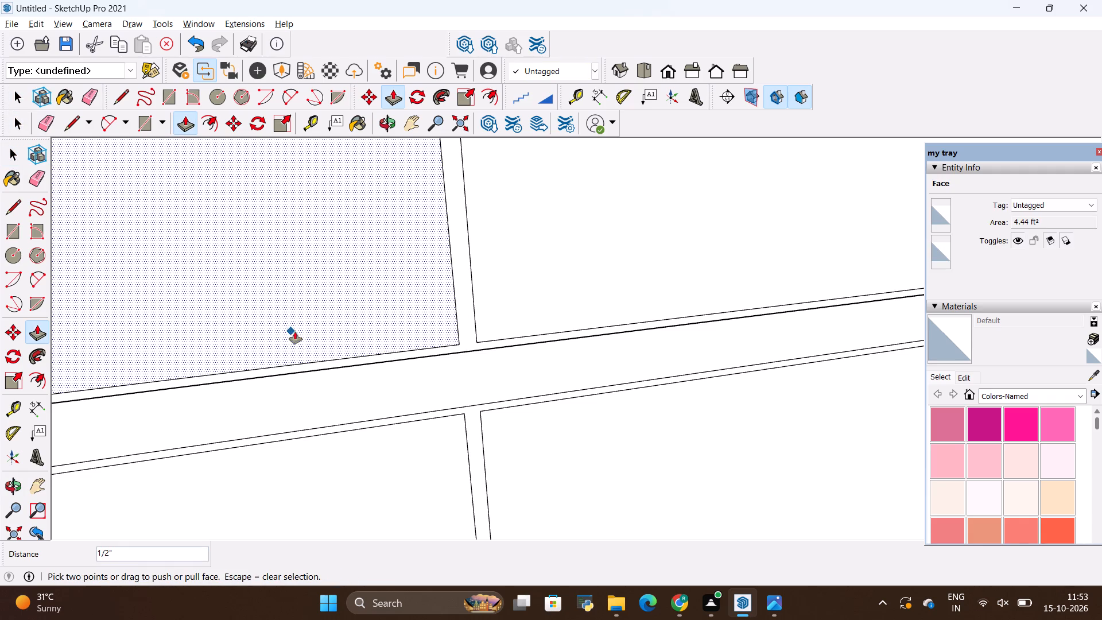
# Push the thin gap face around and between the wardrobe's upper doors back 1/2" behind the doors.
pyautogui.scroll(-20, 302, 371)
pyautogui.scroll(-10, 302, 371)
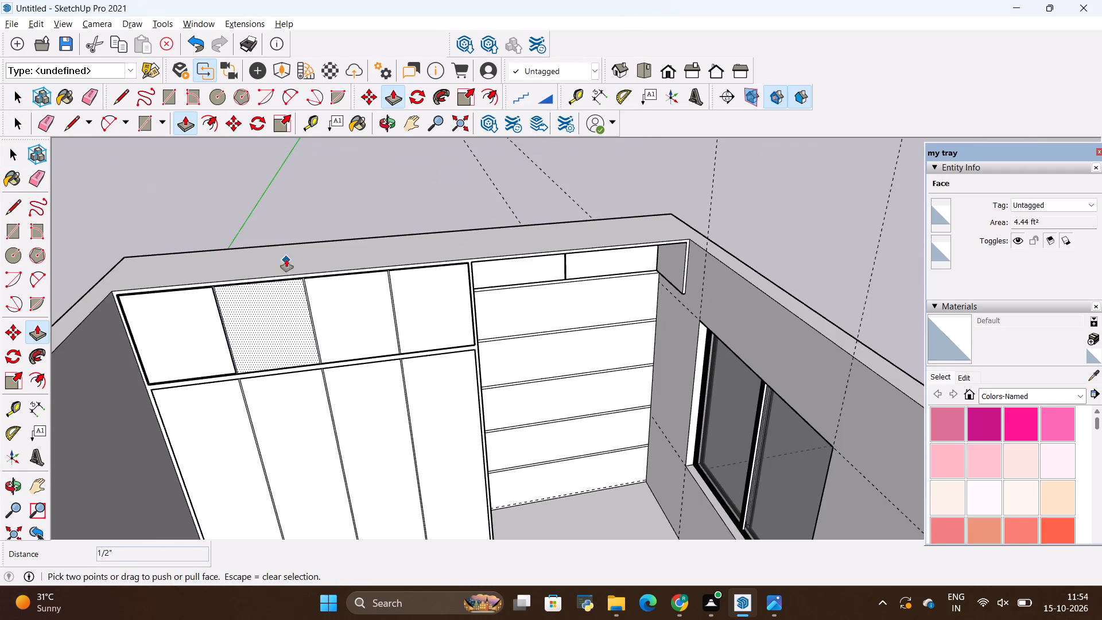
pyautogui.moveTo(286, 259); pyautogui.dragTo(267, 220, button='middle')
pyautogui.scroll(18, 401, 273)
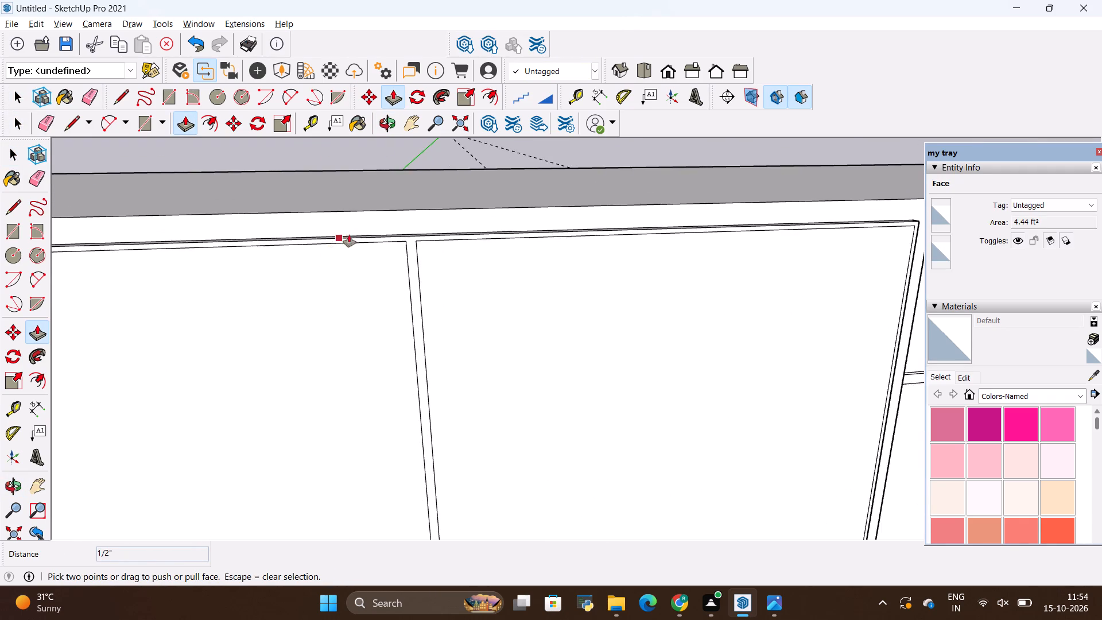
pyautogui.scroll(17, 349, 235)
pyautogui.moveTo(465, 250); pyautogui.dragTo(449, 409, button='middle')
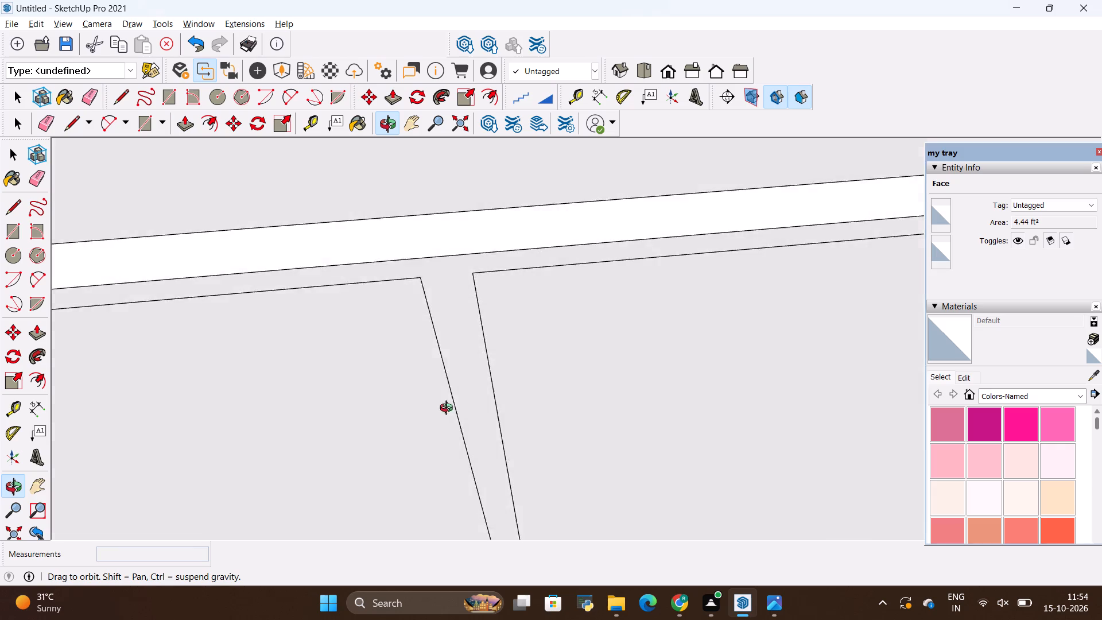
pyautogui.moveTo(449, 409); pyautogui.dragTo(454, 336, button='middle')
pyautogui.scroll(-5, 462, 337)
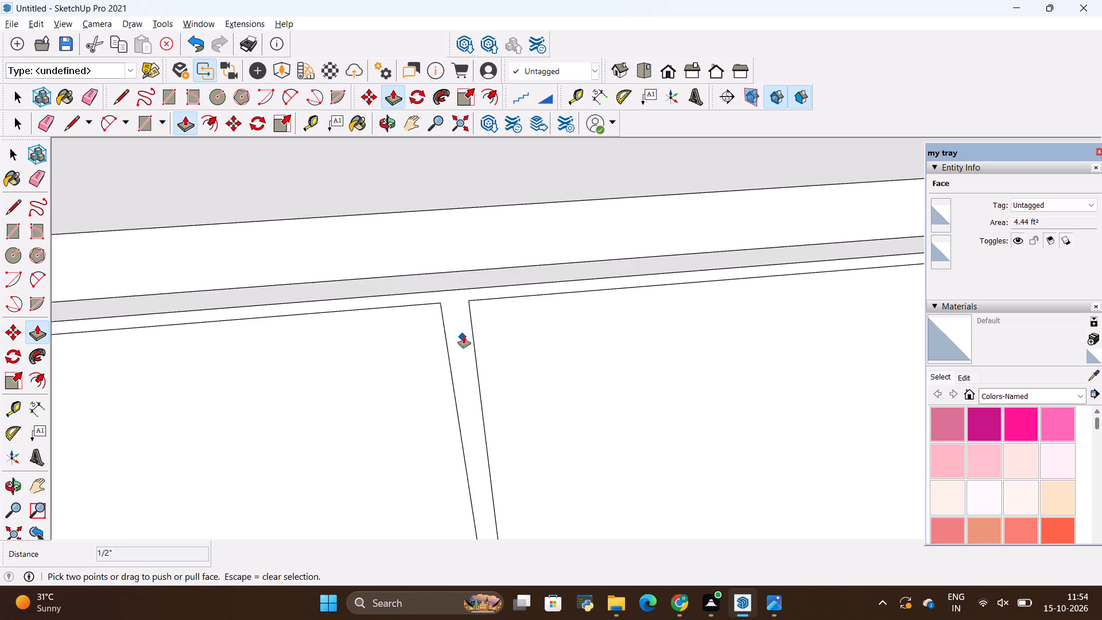
pyautogui.scroll(-20, 464, 336)
pyautogui.scroll(-6, 464, 336)
pyautogui.scroll(8, 477, 321)
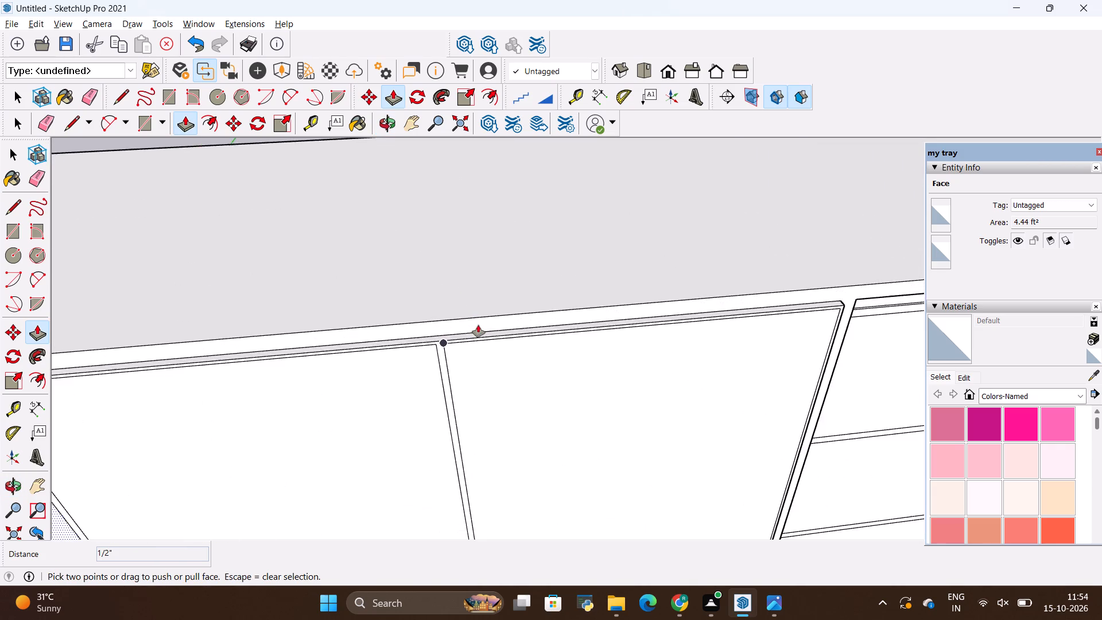
pyautogui.scroll(19, 478, 325)
pyautogui.scroll(-4, 423, 310)
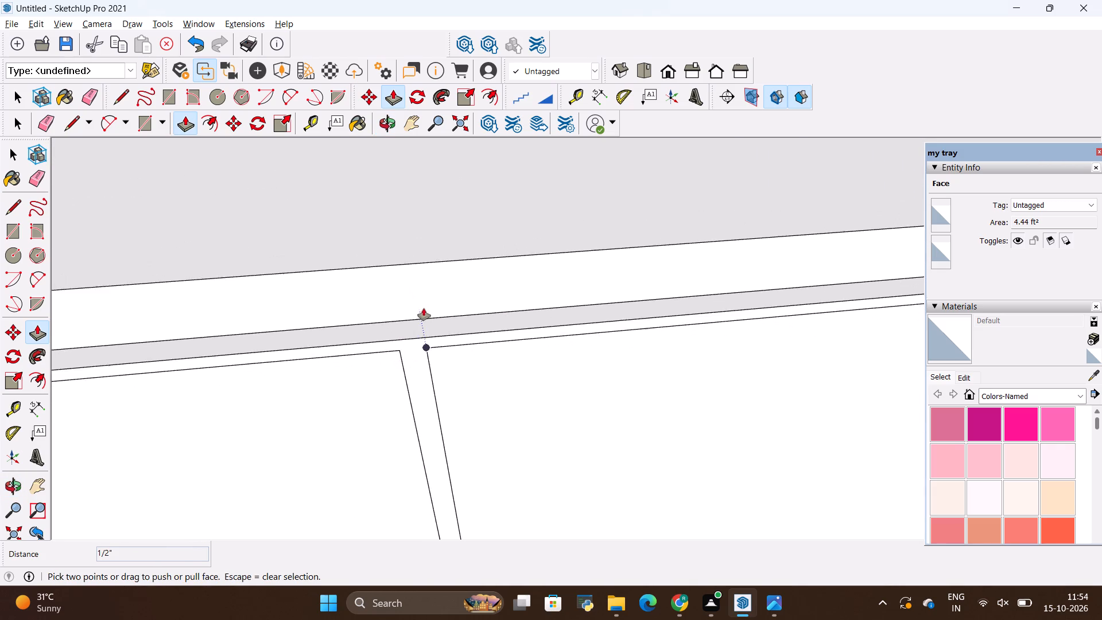
pyautogui.scroll(-20, 424, 308)
pyautogui.scroll(-11, 429, 299)
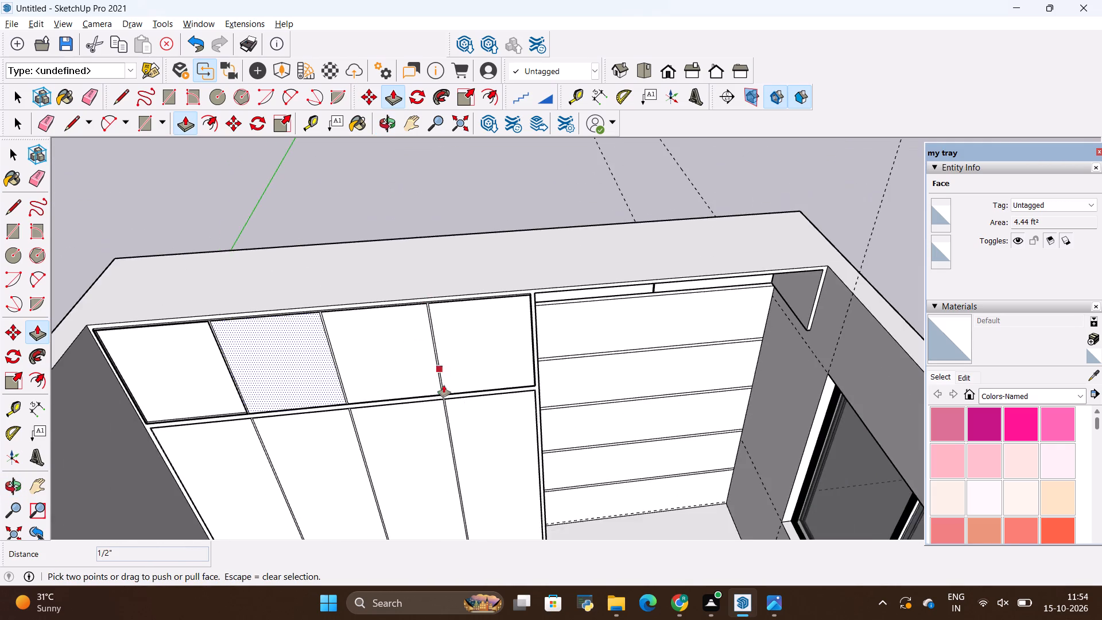
pyautogui.moveTo(445, 389); pyautogui.dragTo(425, 352, button='middle')
pyautogui.scroll(19, 356, 310)
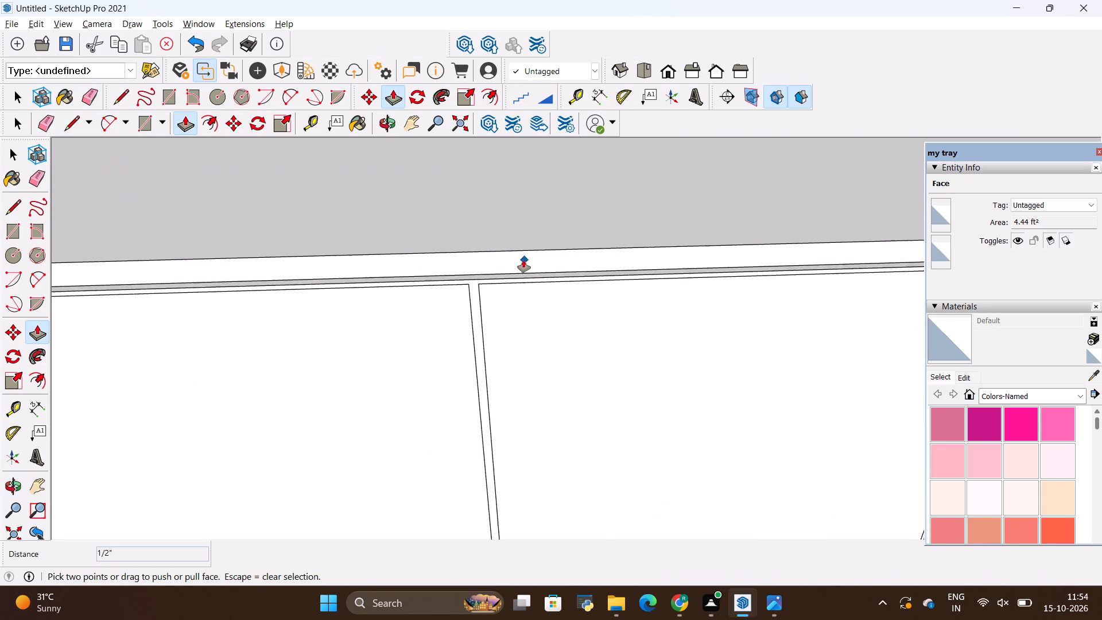
pyautogui.scroll(15, 523, 260)
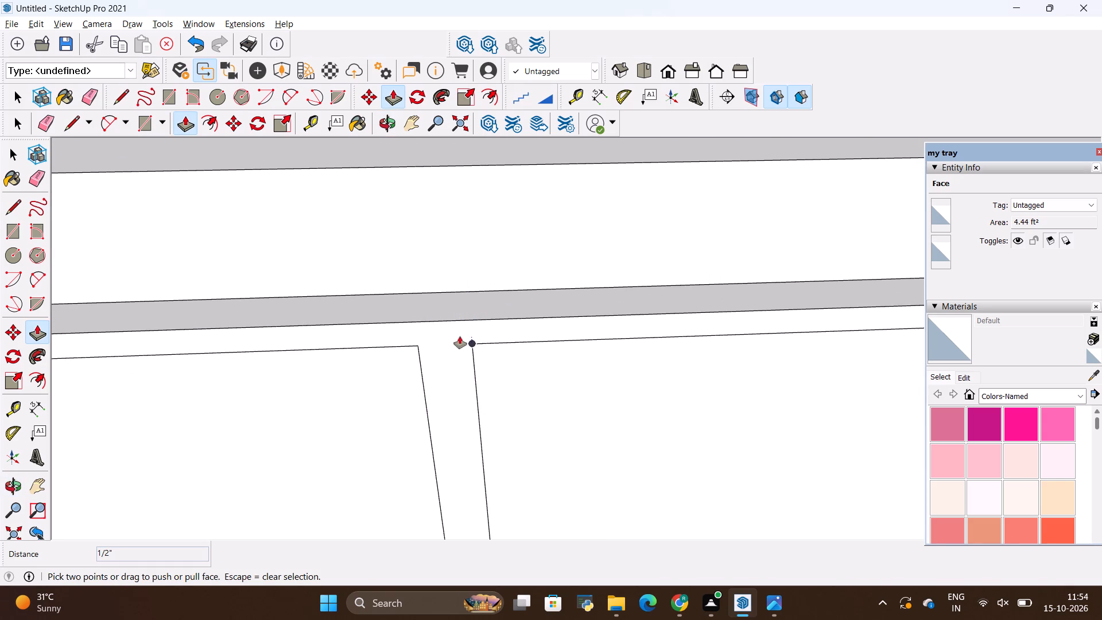
pyautogui.press('p')
pyautogui.click(452, 344)
pyautogui.click(447, 334)
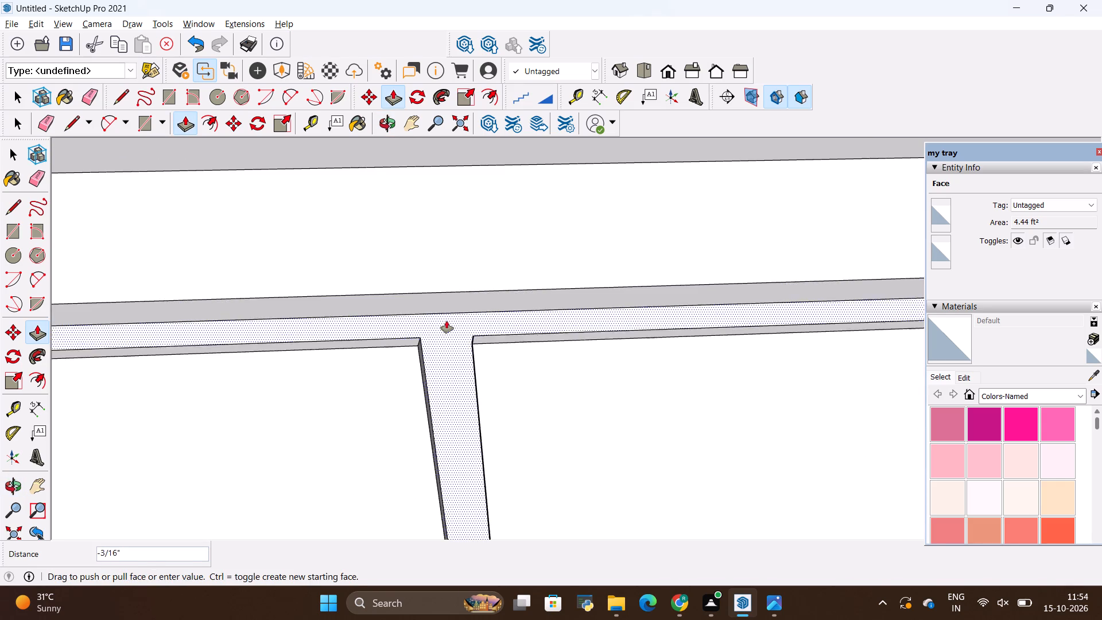
pyautogui.click(448, 275)
# Pull the two tall lower doors nearest the shelves out 1/2" from their gap face, level with the upper doors.
pyautogui.scroll(-18, 546, 294)
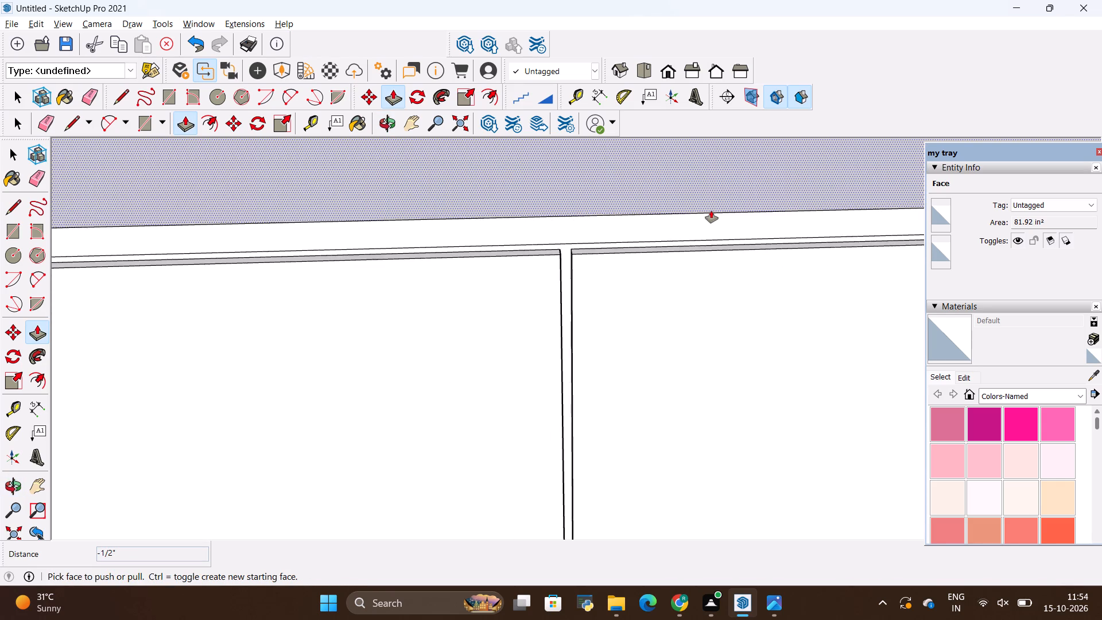
pyautogui.scroll(-15, 711, 211)
pyautogui.scroll(-5, 389, 225)
pyautogui.scroll(8, 568, 364)
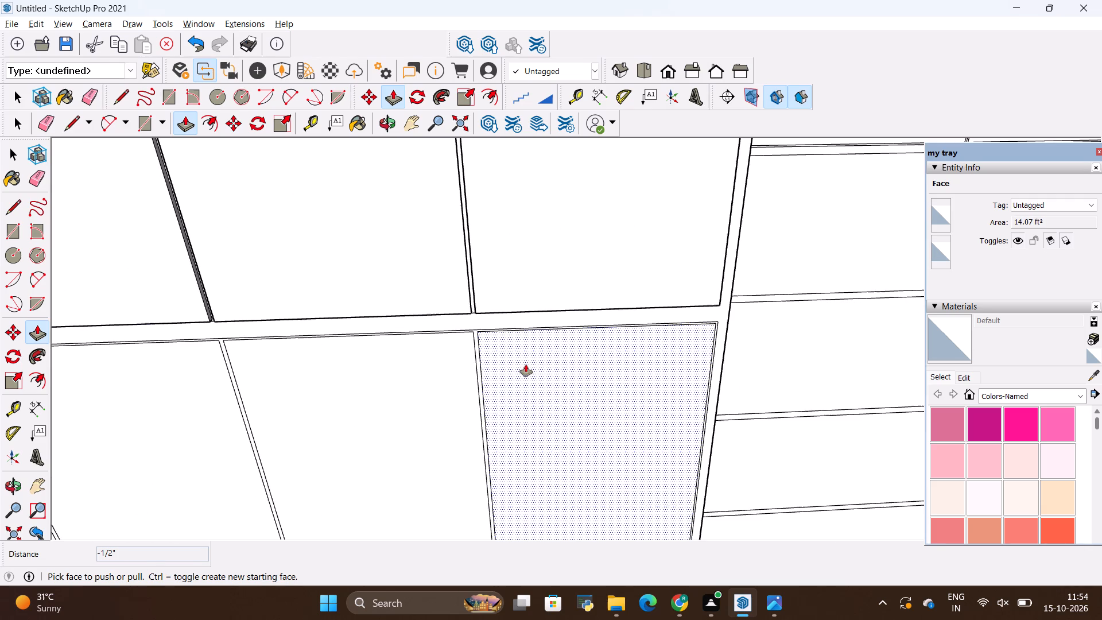
pyautogui.click(526, 365)
pyautogui.click(526, 274)
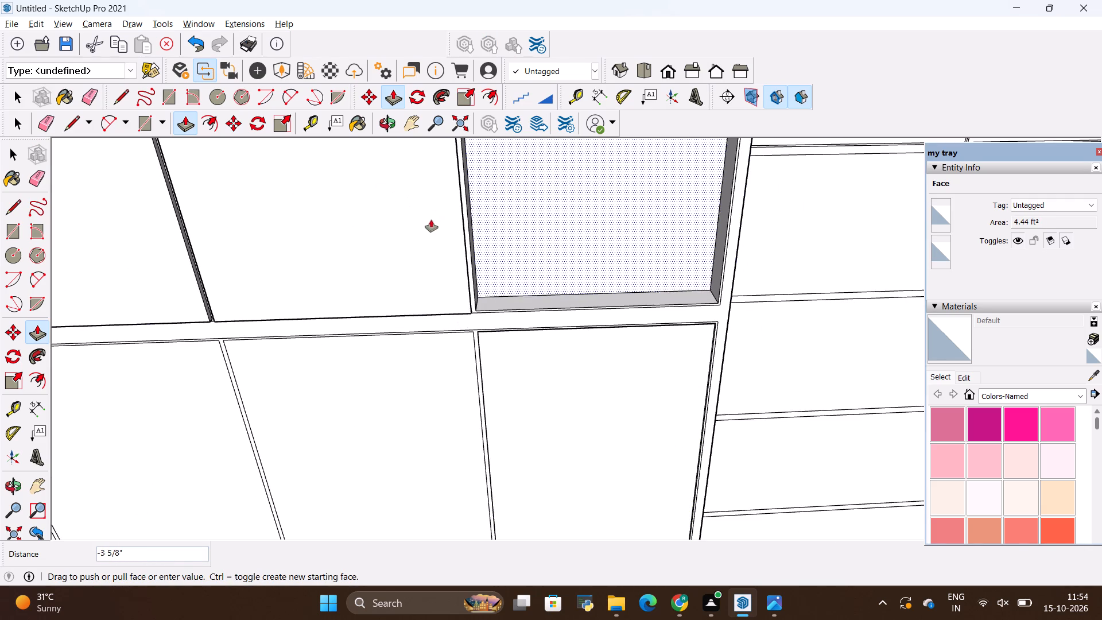
pyautogui.press('Escape')
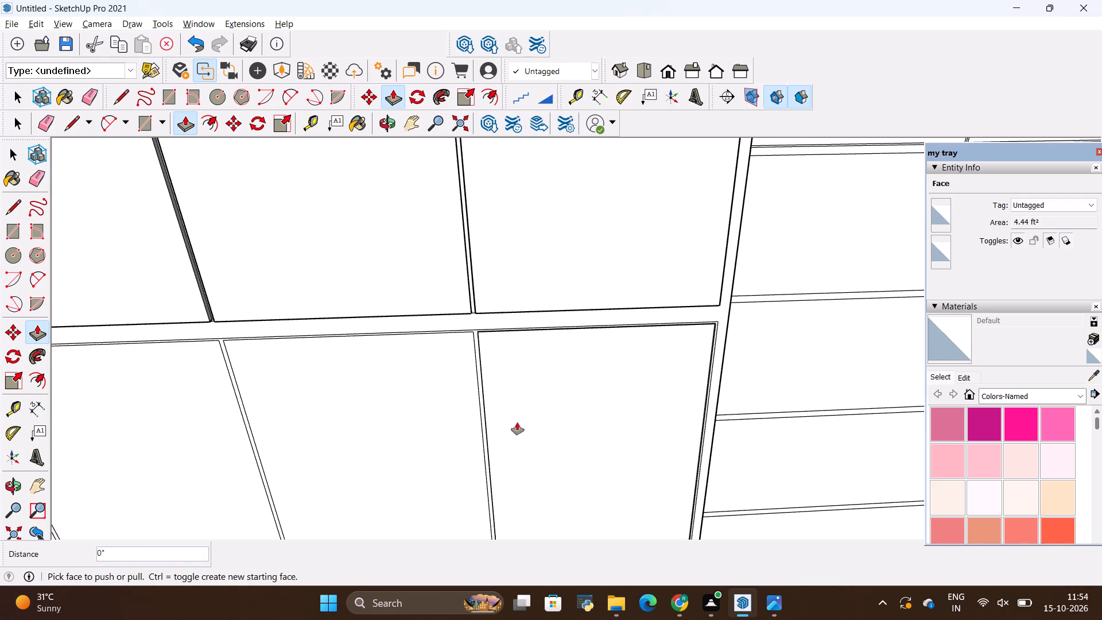
pyautogui.click(519, 413)
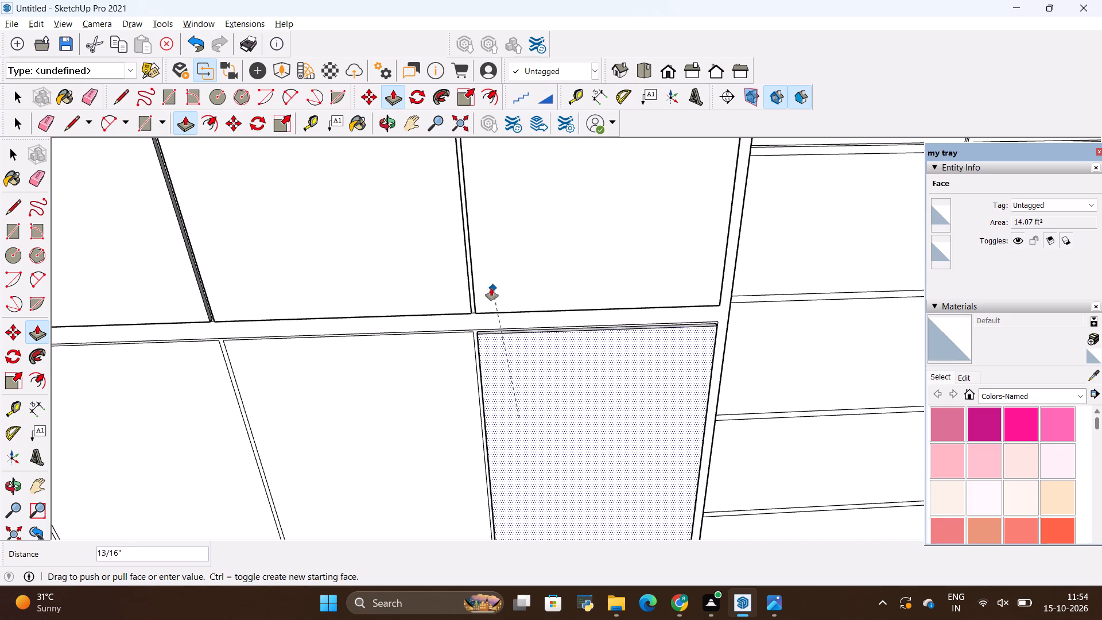
pyautogui.click(448, 280)
pyautogui.click(421, 375)
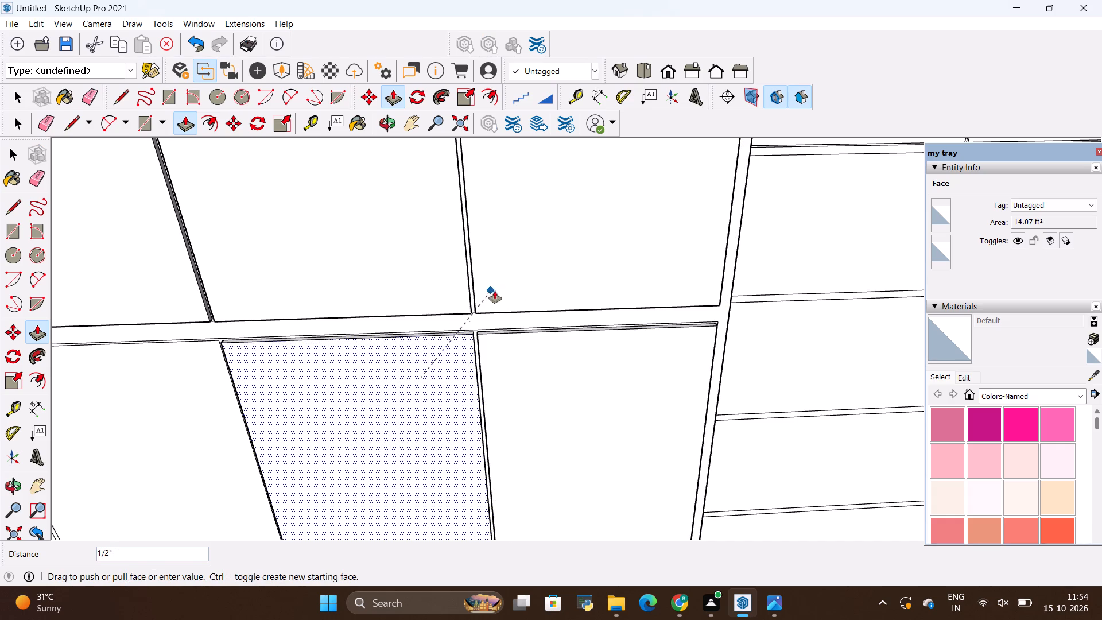
pyautogui.click(537, 365)
# Pull the remaining two tall lower doors out 1/2", level with the other lower doors.
pyautogui.scroll(14, 507, 329)
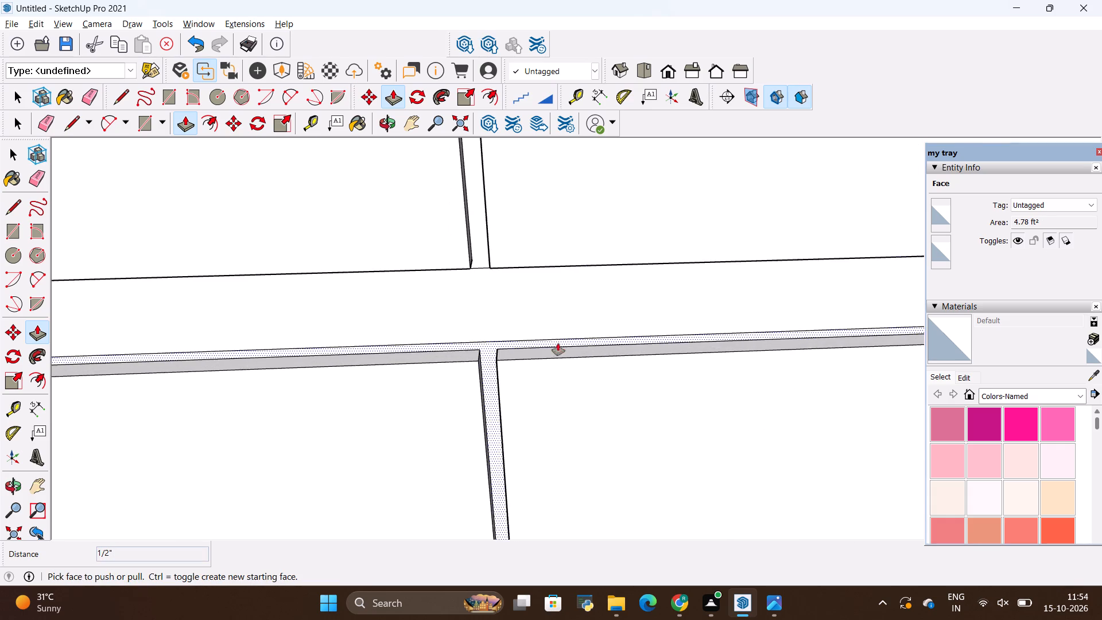
pyautogui.scroll(-4, 568, 343)
pyautogui.moveTo(481, 286); pyautogui.dragTo(505, 265, button='middle')
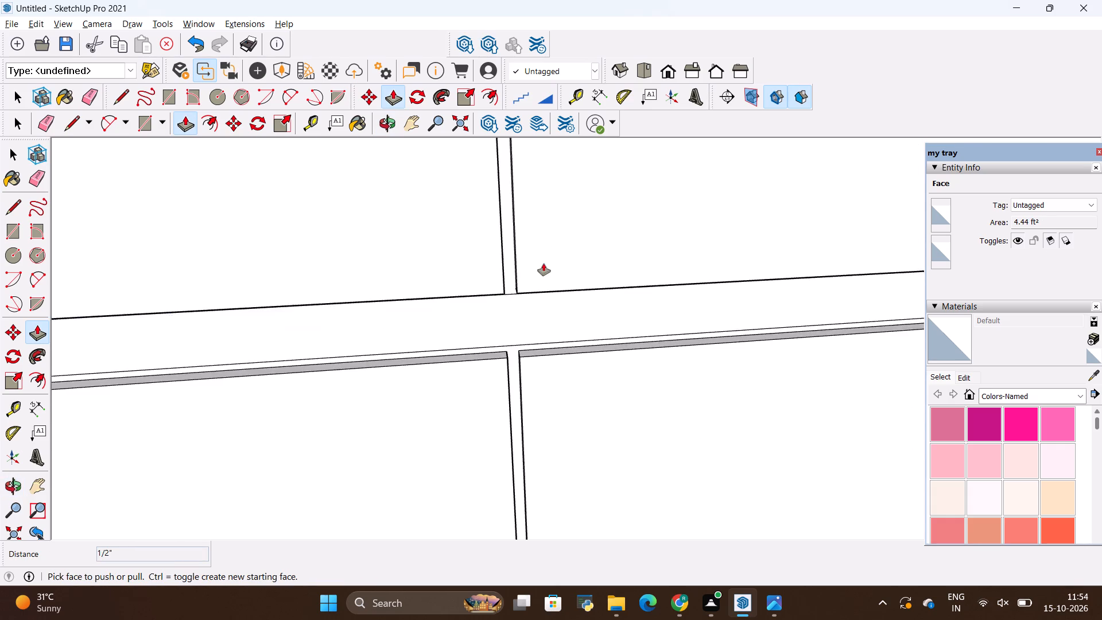
pyautogui.scroll(-18, 544, 263)
pyautogui.click(363, 350)
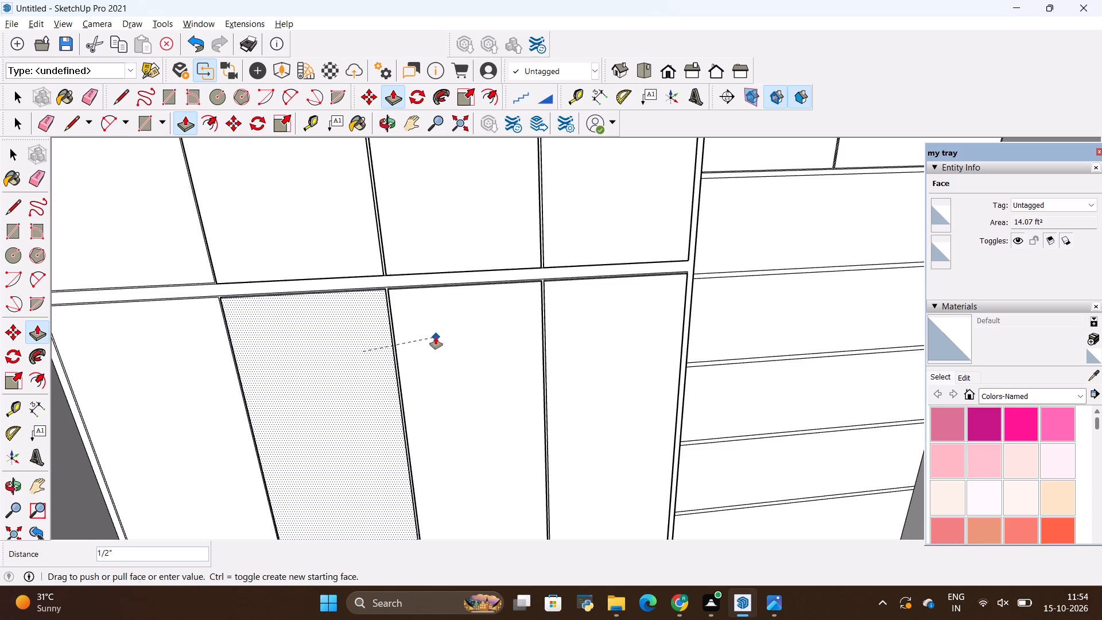
pyautogui.click(436, 337)
pyautogui.click(130, 361)
pyautogui.click(261, 357)
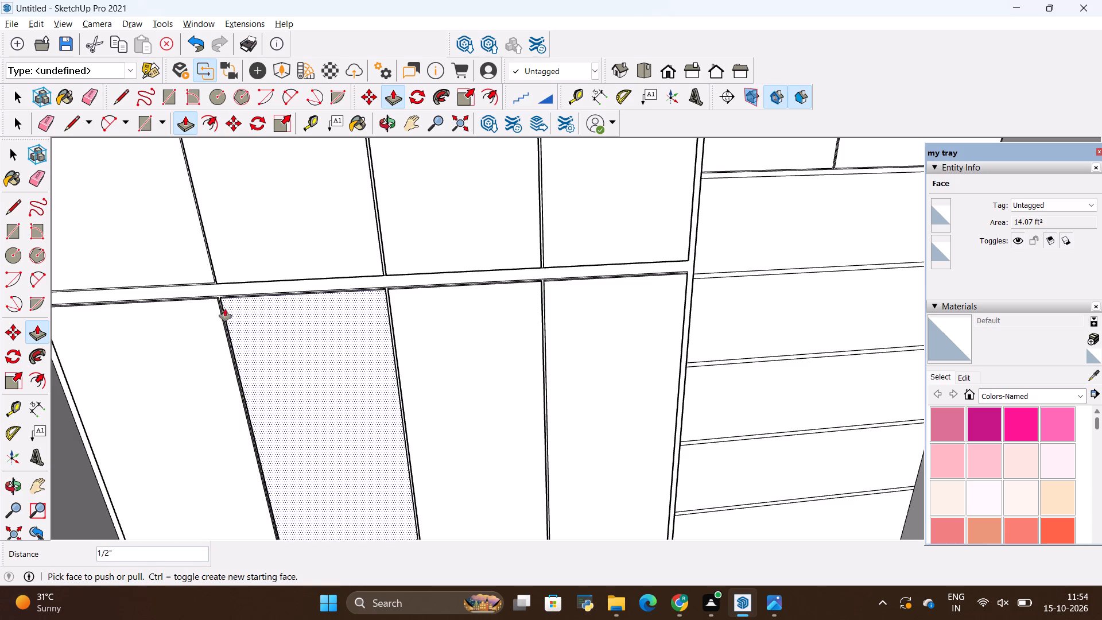
# Pull the upper door nearest the side wall out 1/2", level with the upper door beside it.
pyautogui.scroll(18, 204, 277)
pyautogui.click(212, 270)
pyautogui.click(362, 273)
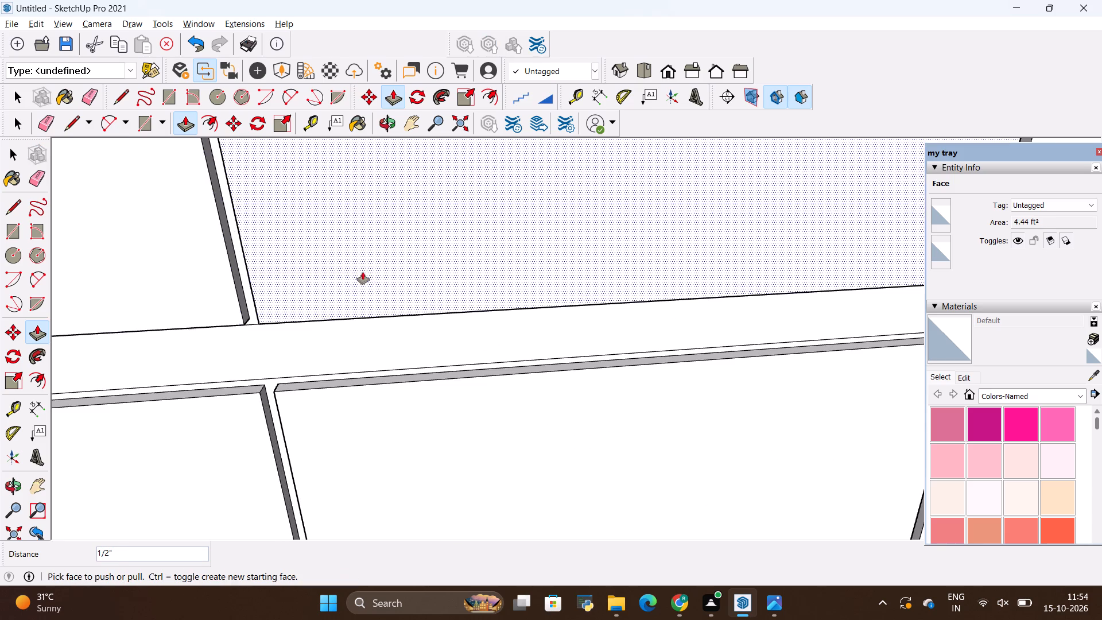
# Pull the board strip beneath the small upper cabinet doors out from the back wall, level with the wardrobe's front frame.
pyautogui.scroll(-20, 457, 494)
pyautogui.scroll(-5, 457, 494)
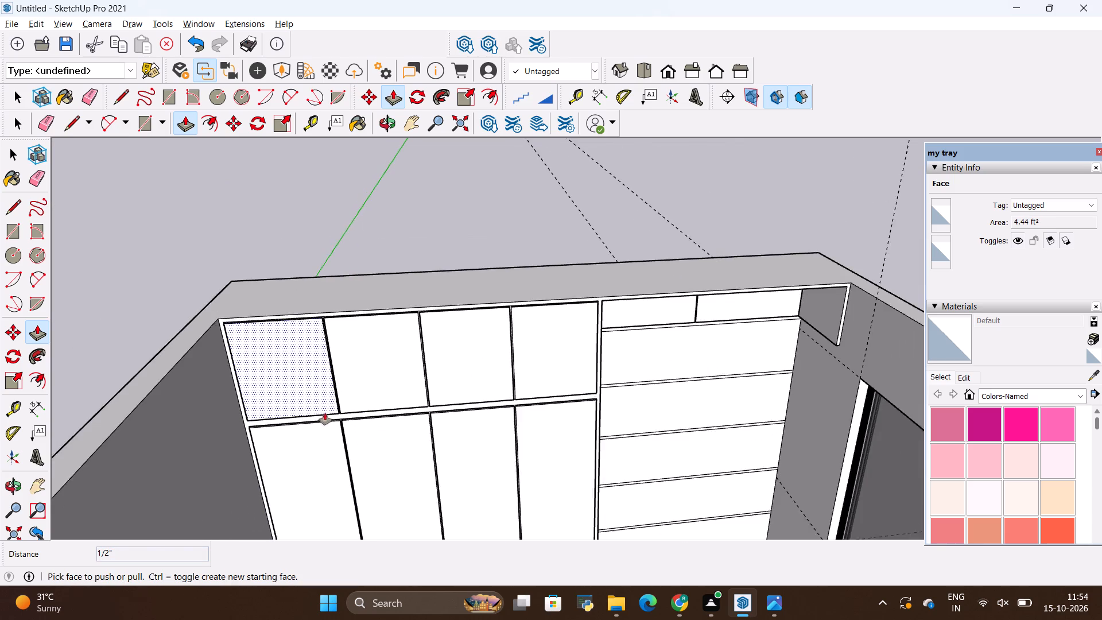
pyautogui.moveTo(620, 425); pyautogui.dragTo(573, 413, button='middle')
pyautogui.scroll(8, 612, 352)
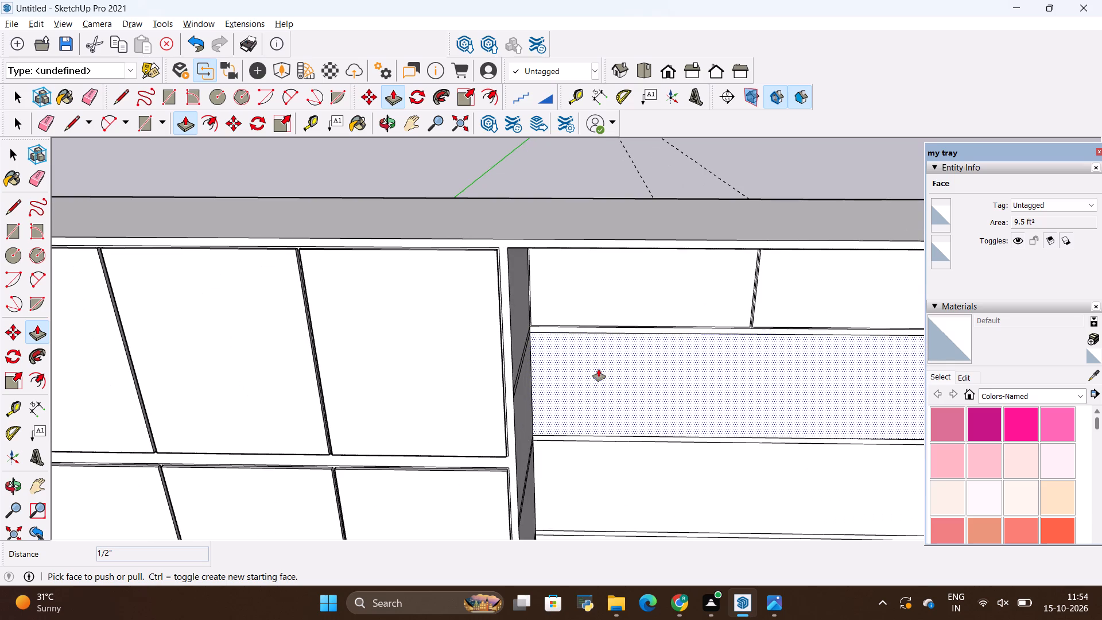
pyautogui.scroll(10, 559, 317)
pyautogui.moveTo(569, 390); pyautogui.dragTo(569, 385, button='middle')
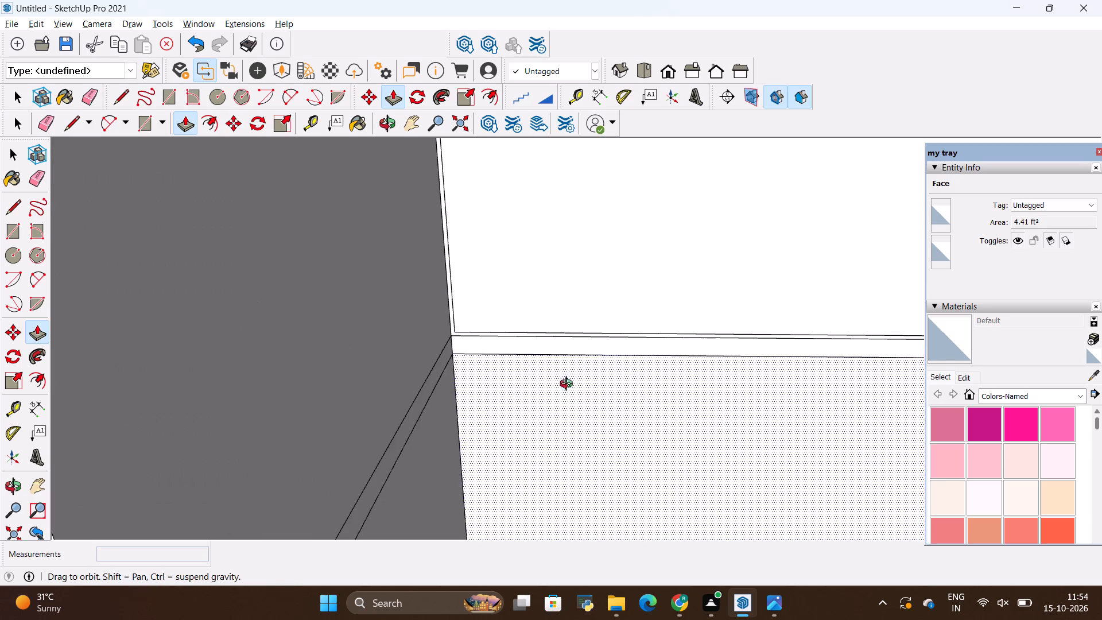
pyautogui.moveTo(569, 385); pyautogui.dragTo(557, 329, button='middle')
pyautogui.doubleClick(540, 346)
pyautogui.click(540, 346)
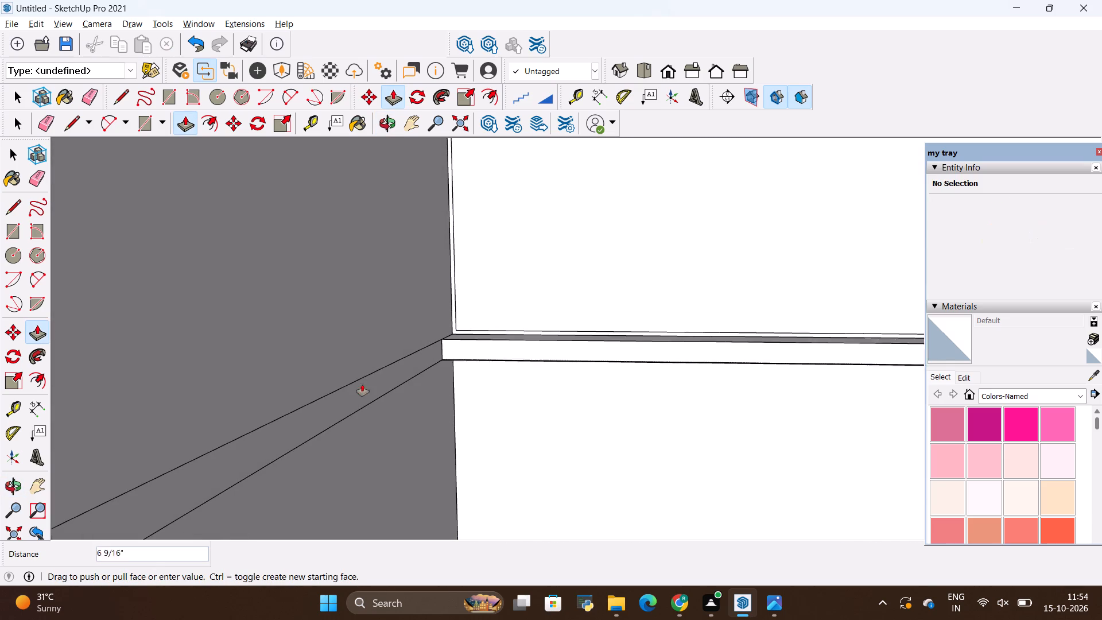
pyautogui.scroll(-9, 453, 358)
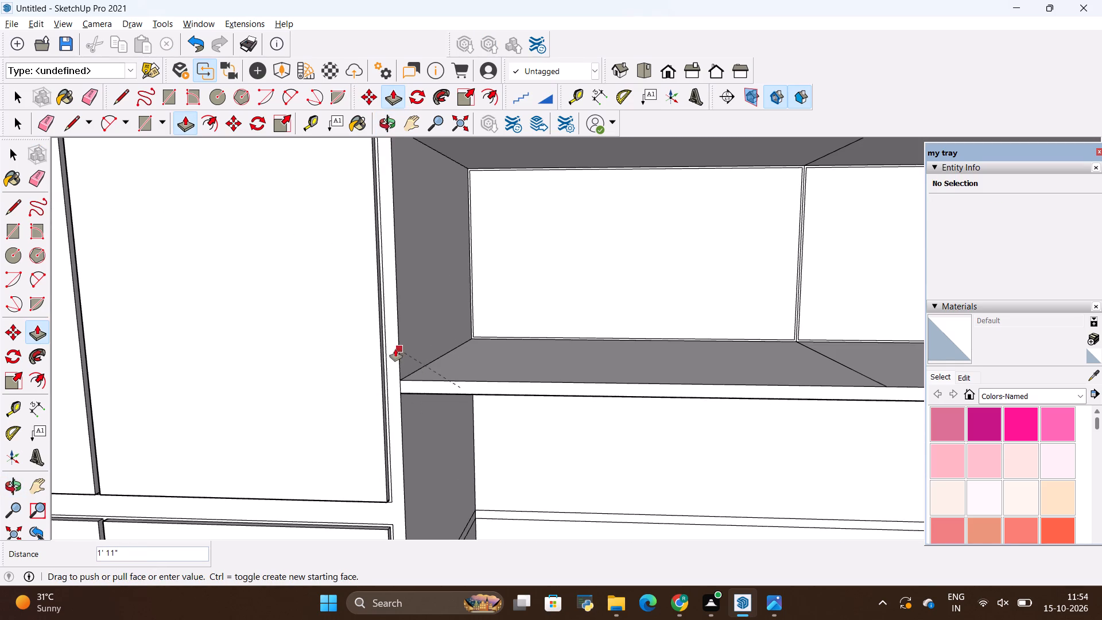
pyautogui.click(395, 349)
pyautogui.scroll(-12, 404, 363)
pyautogui.scroll(8, 433, 448)
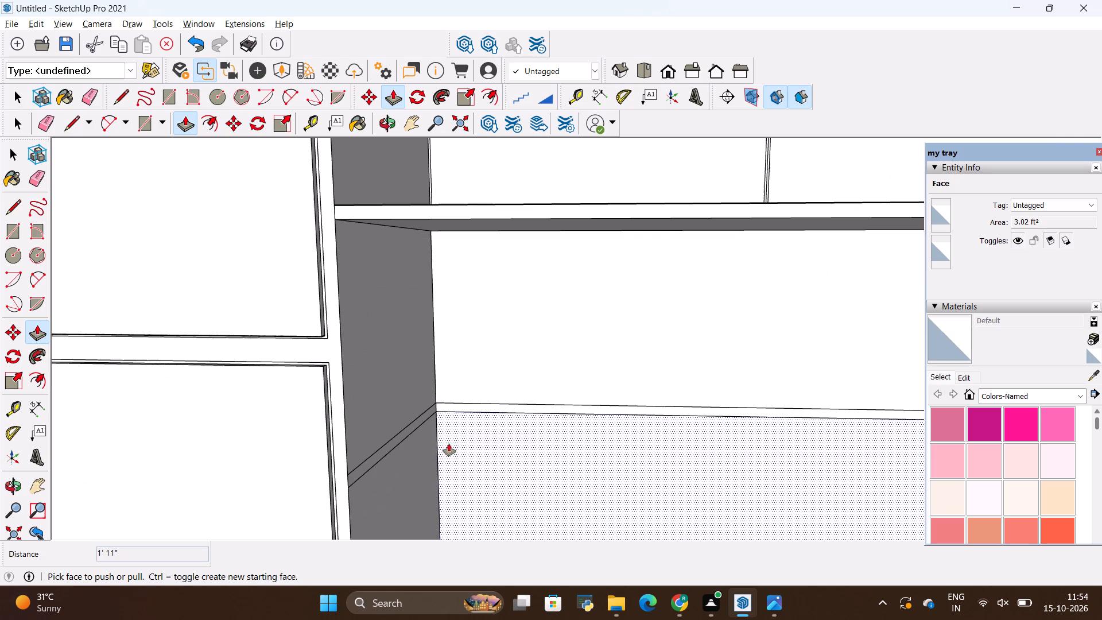
# Pull the two highest shelf strips beneath the small upper cabinet out 1' 11 1/2" from the back wall.
pyautogui.click(465, 412)
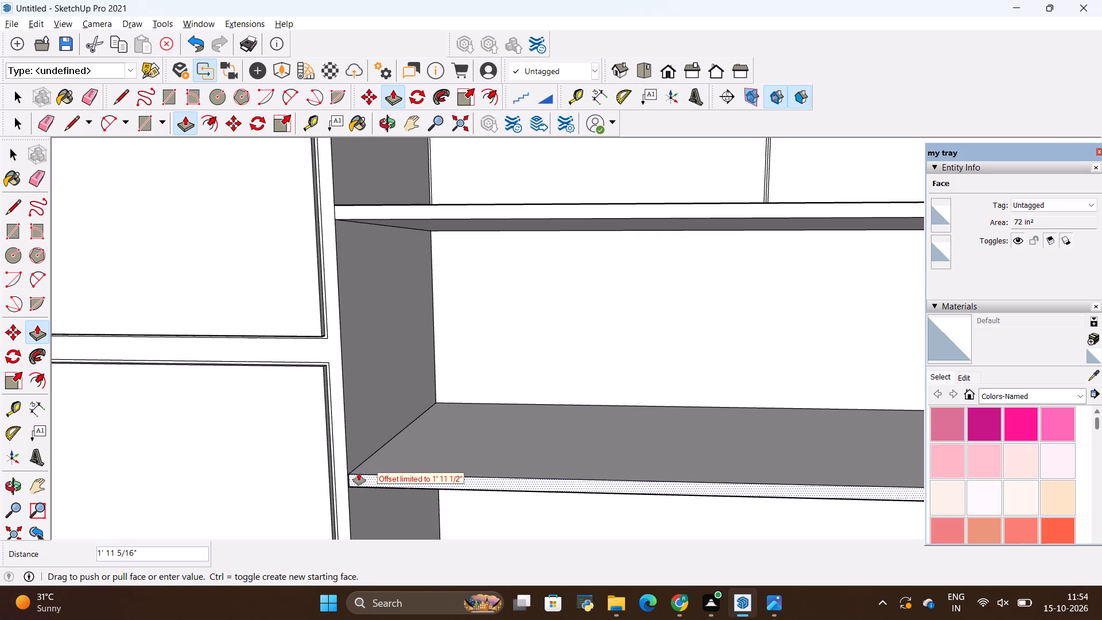
pyautogui.click(339, 468)
pyautogui.scroll(-15, 398, 368)
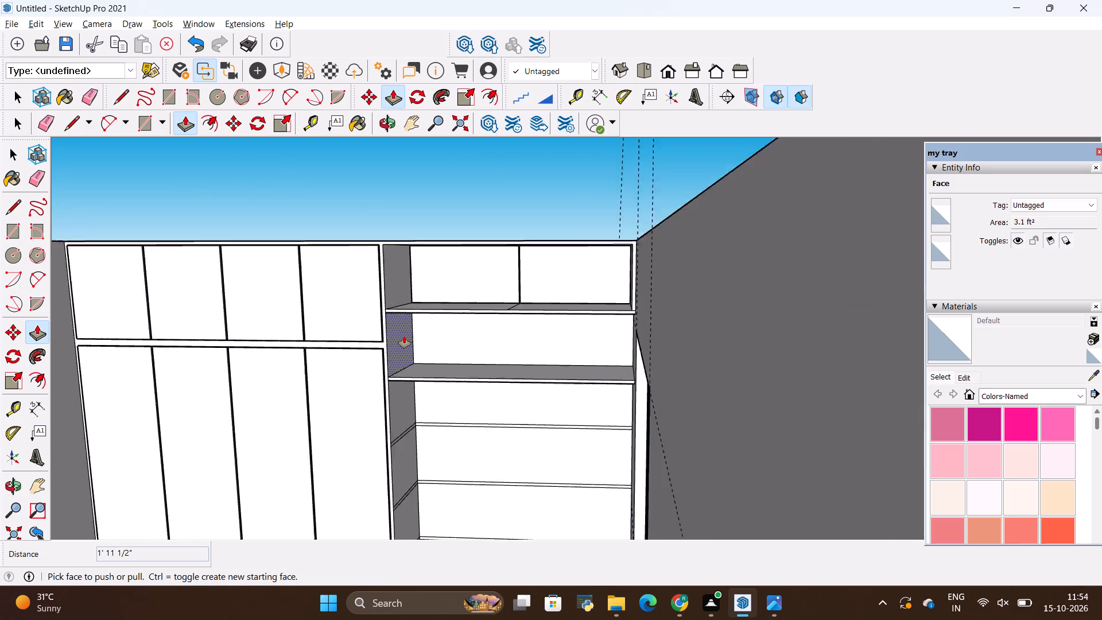
pyautogui.scroll(-5, 404, 336)
pyautogui.moveTo(403, 443); pyautogui.dragTo(464, 440, button='middle')
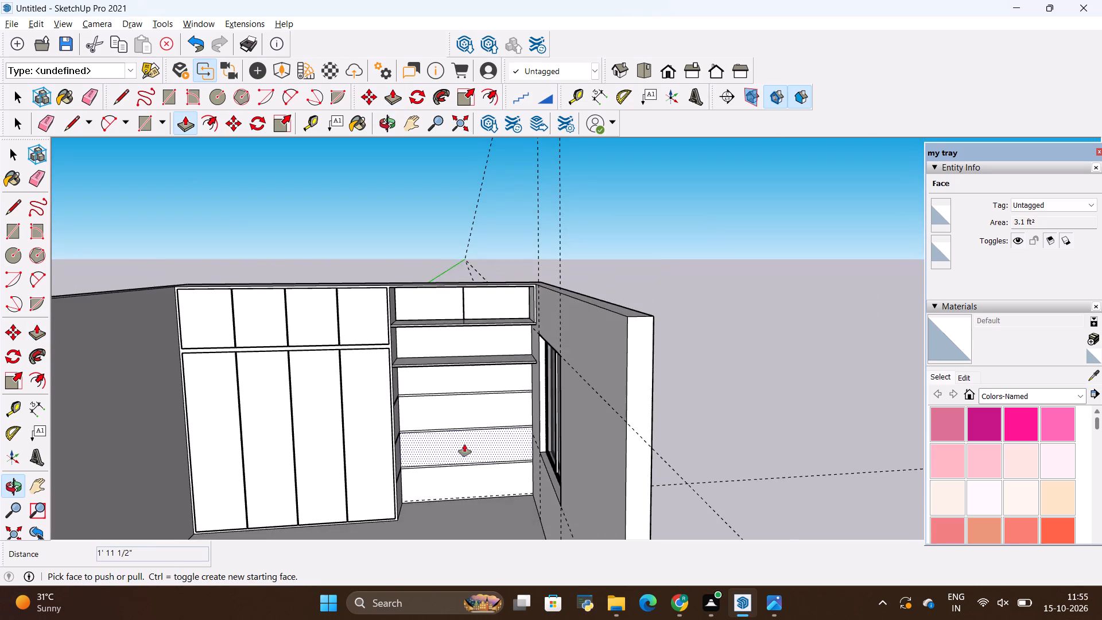
pyautogui.scroll(4, 464, 468)
pyautogui.scroll(8, 438, 348)
pyautogui.moveTo(444, 365); pyautogui.dragTo(441, 409, button='middle')
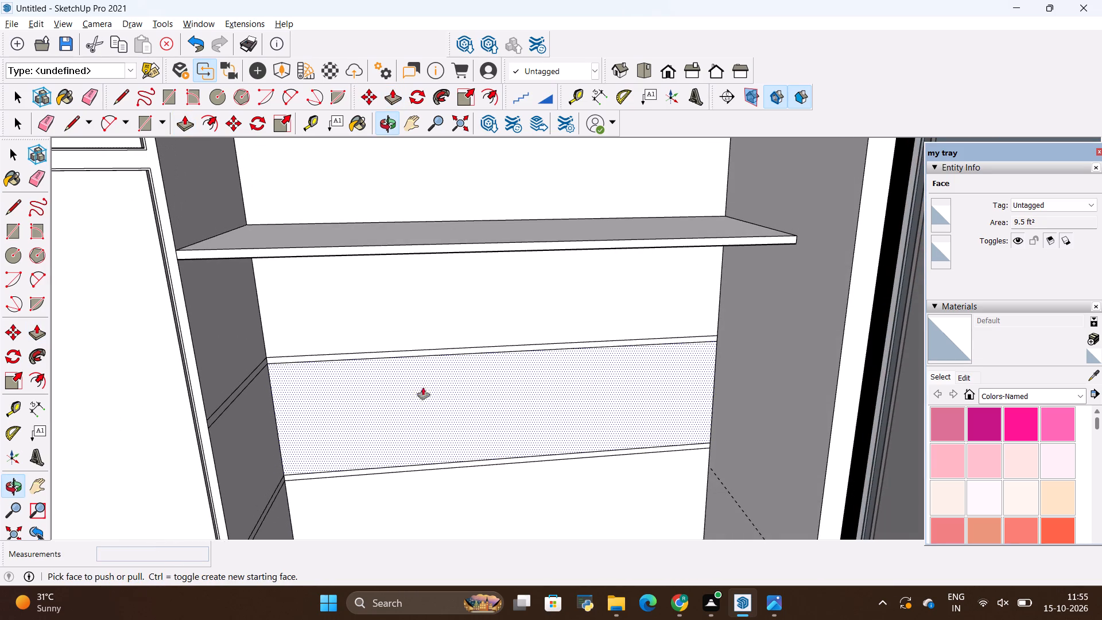
pyautogui.click(424, 352)
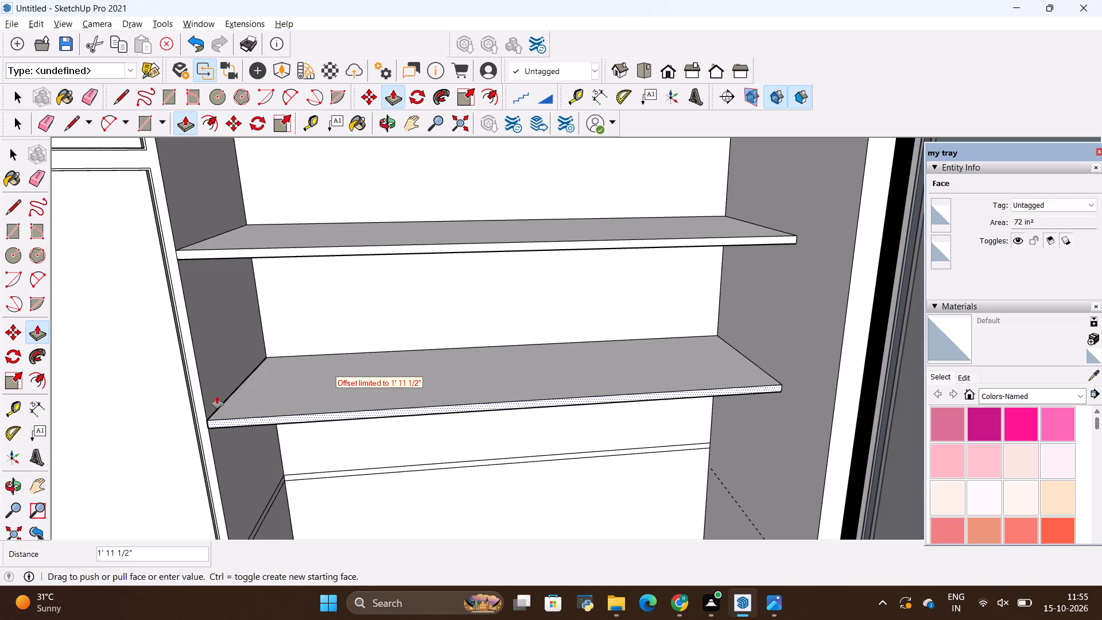
pyautogui.click(197, 383)
# Pull the remaining two shelf strips out 1' 11 1/2" from the back wall, level with the shelves above.
pyautogui.scroll(-8, 227, 357)
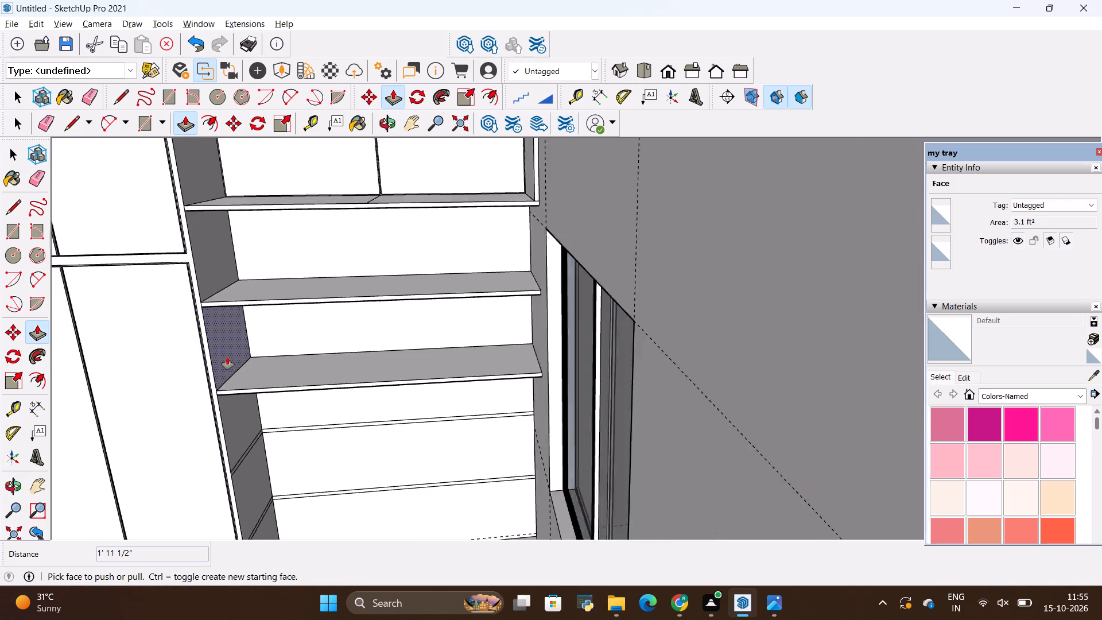
pyautogui.scroll(-2, 227, 357)
pyautogui.scroll(7, 264, 461)
pyautogui.click(290, 382)
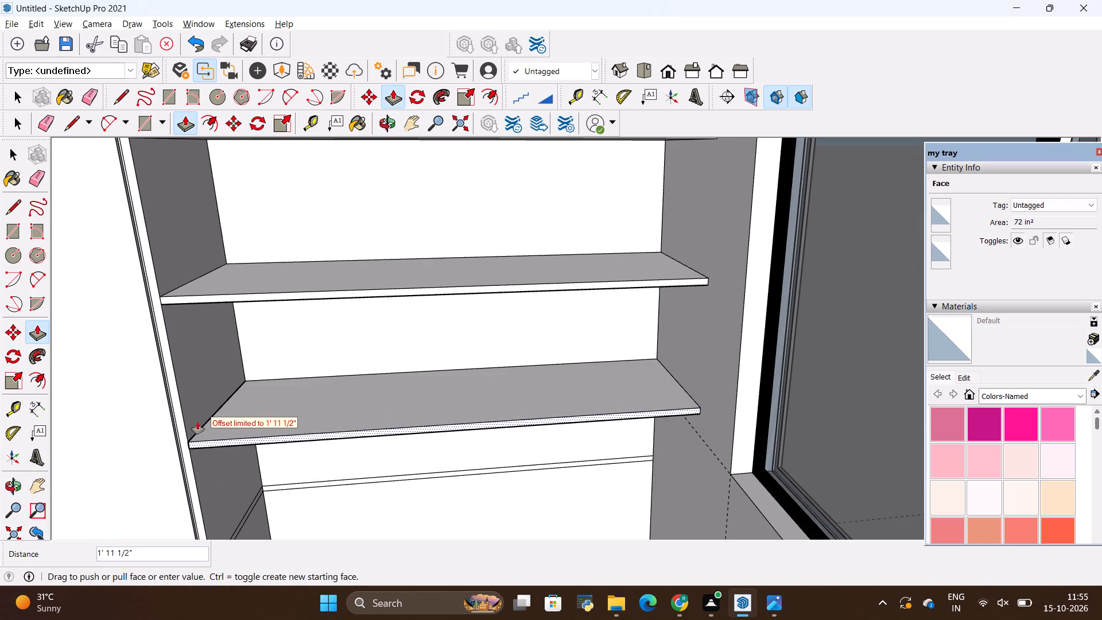
pyautogui.click(179, 420)
pyautogui.scroll(-6, 237, 384)
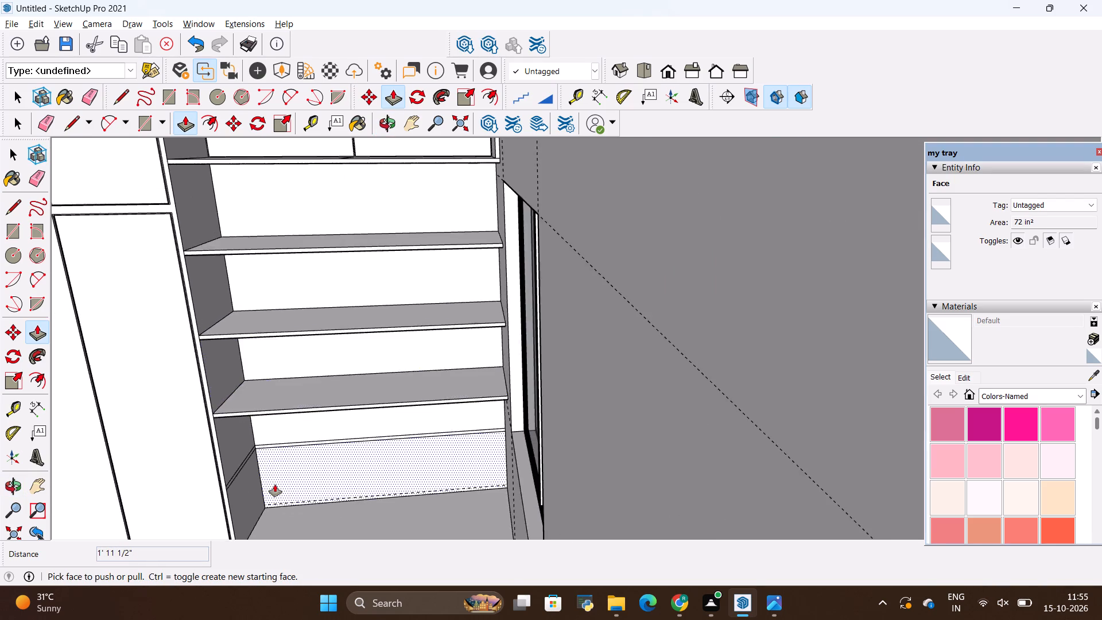
pyautogui.scroll(5, 275, 485)
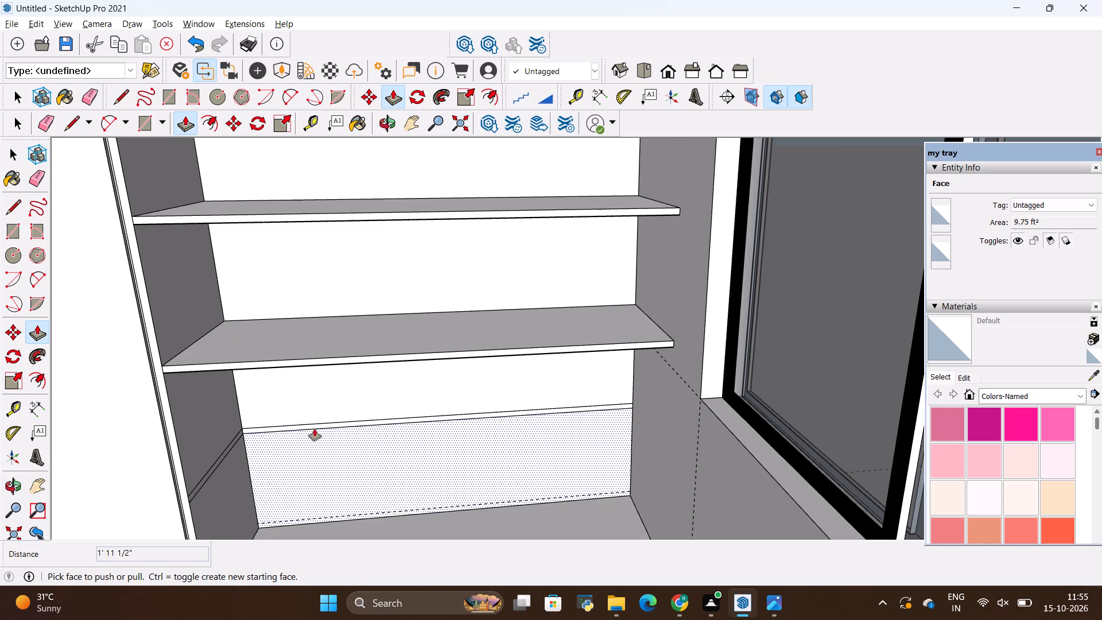
pyautogui.click(315, 429)
pyautogui.click(176, 457)
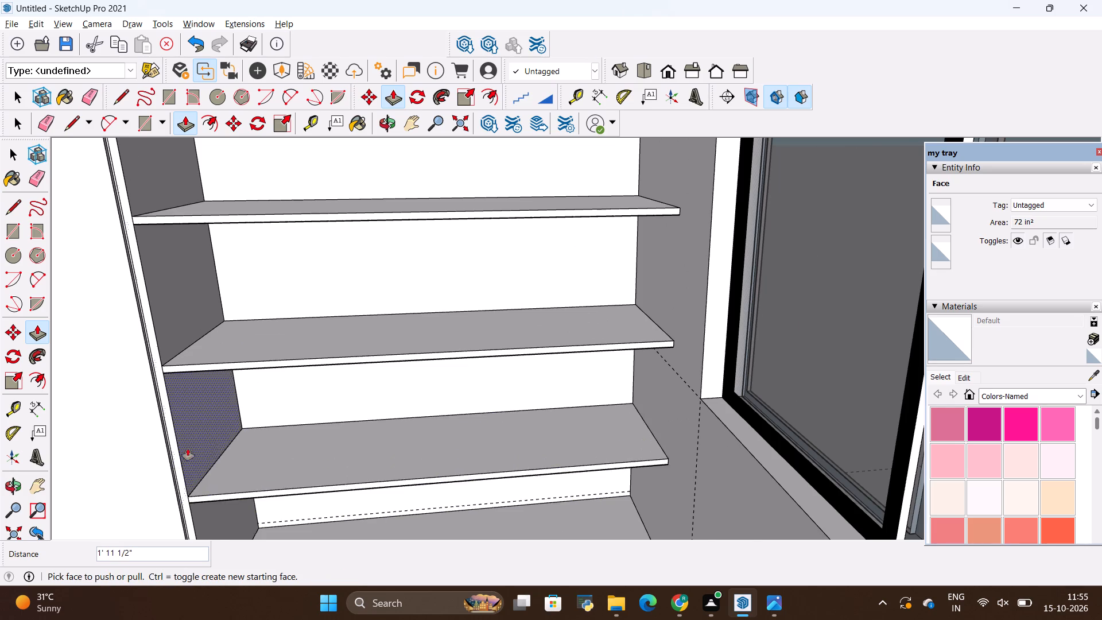
# Erase the centre line in the narrow gap strip between the two small upper cabinet doors.
pyautogui.scroll(-10, 349, 365)
pyautogui.scroll(-7, 389, 397)
pyautogui.scroll(4, 387, 295)
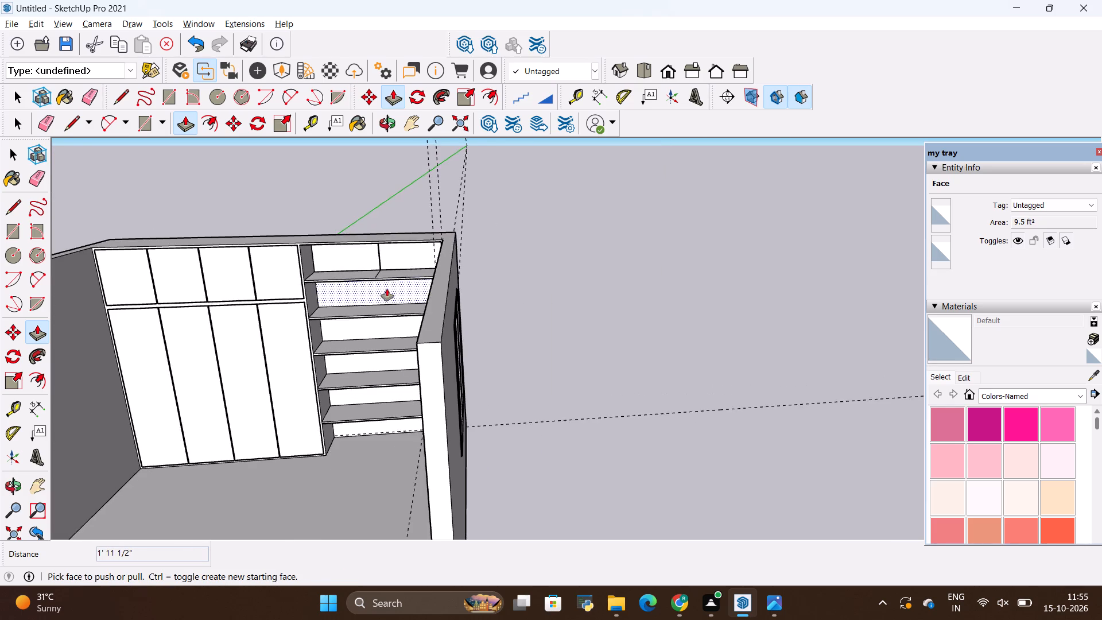
pyautogui.scroll(20, 387, 289)
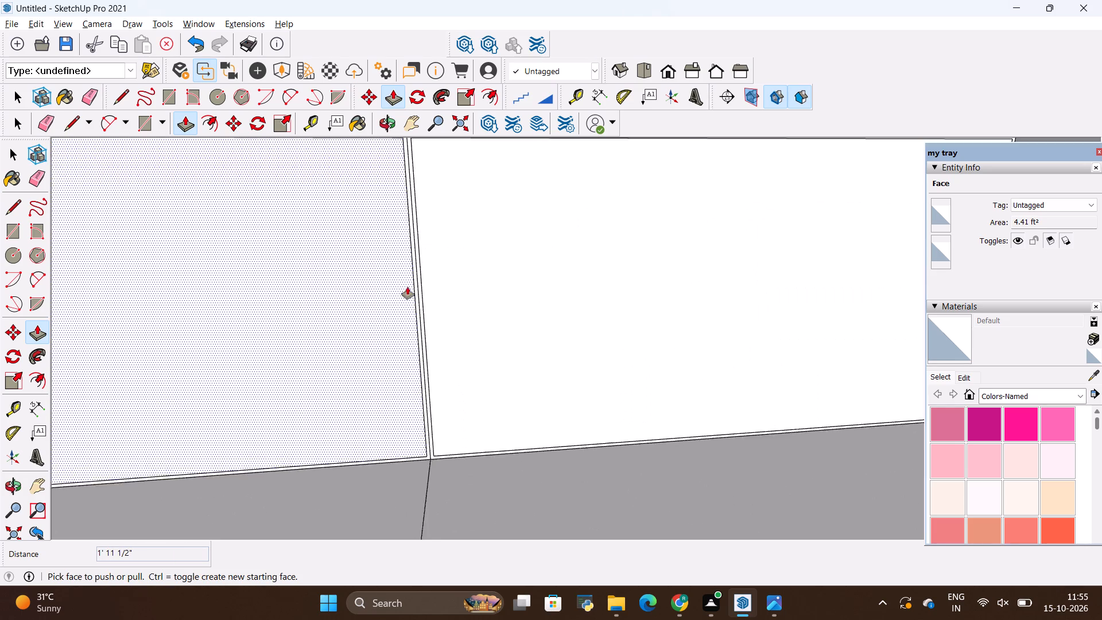
pyautogui.scroll(6, 408, 287)
pyautogui.scroll(-3, 422, 295)
pyautogui.scroll(3, 420, 296)
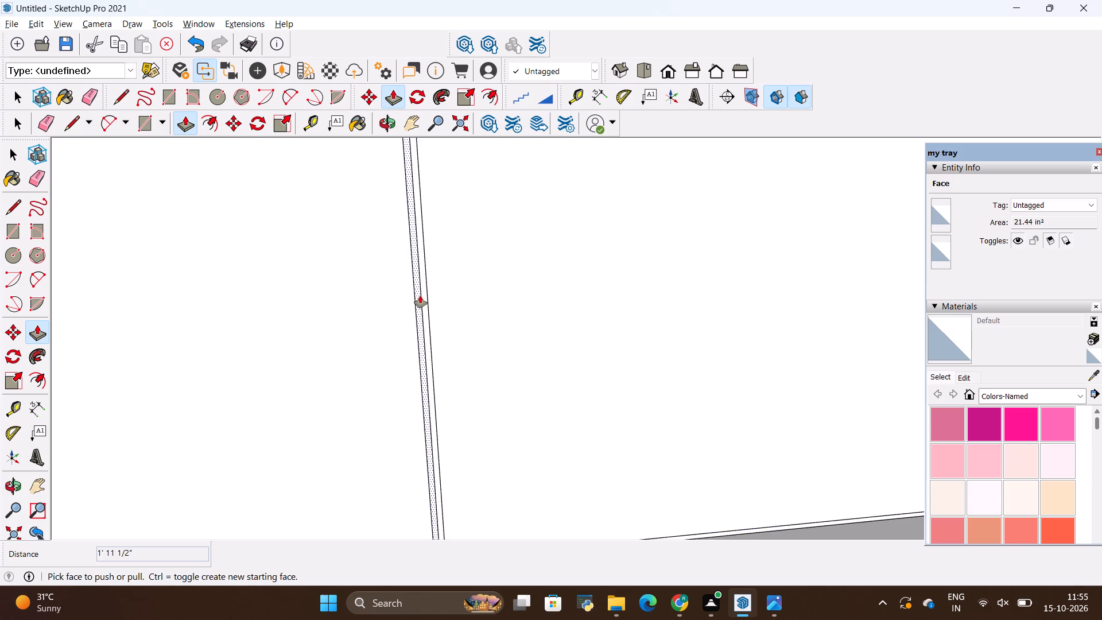
pyautogui.scroll(9, 420, 296)
pyautogui.press('e')
pyautogui.moveTo(425, 307); pyautogui.dragTo(422, 307)
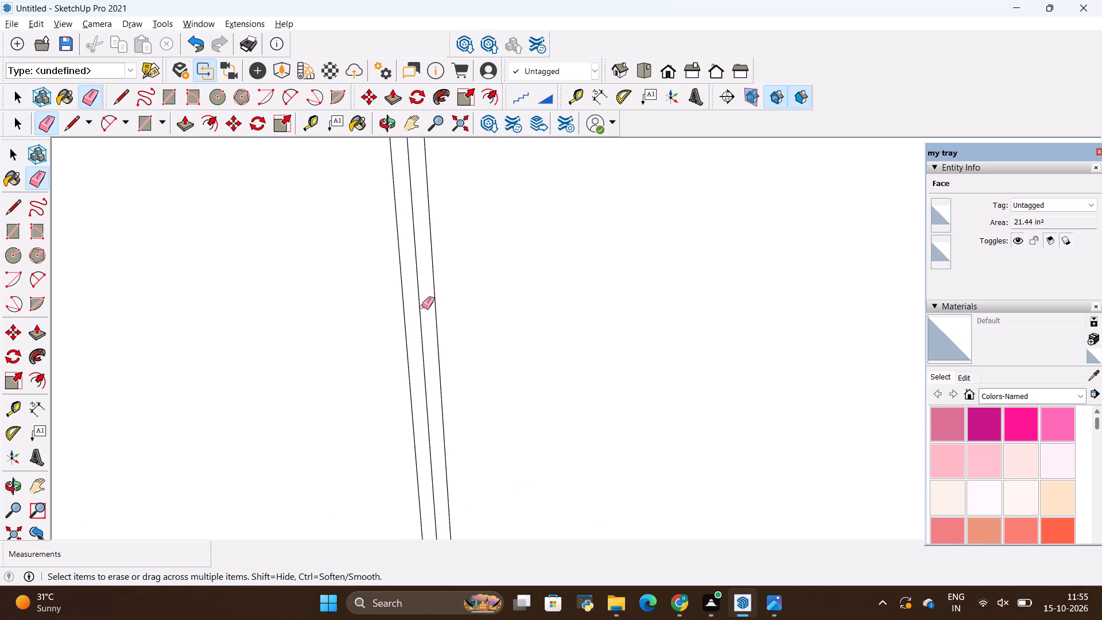
pyautogui.moveTo(422, 307); pyautogui.dragTo(419, 311)
# Pull the merged gap strip around and between the small upper doors out 1' 11 1/2", level with the cabinet's front frame.
pyautogui.press('p')
pyautogui.click(416, 315)
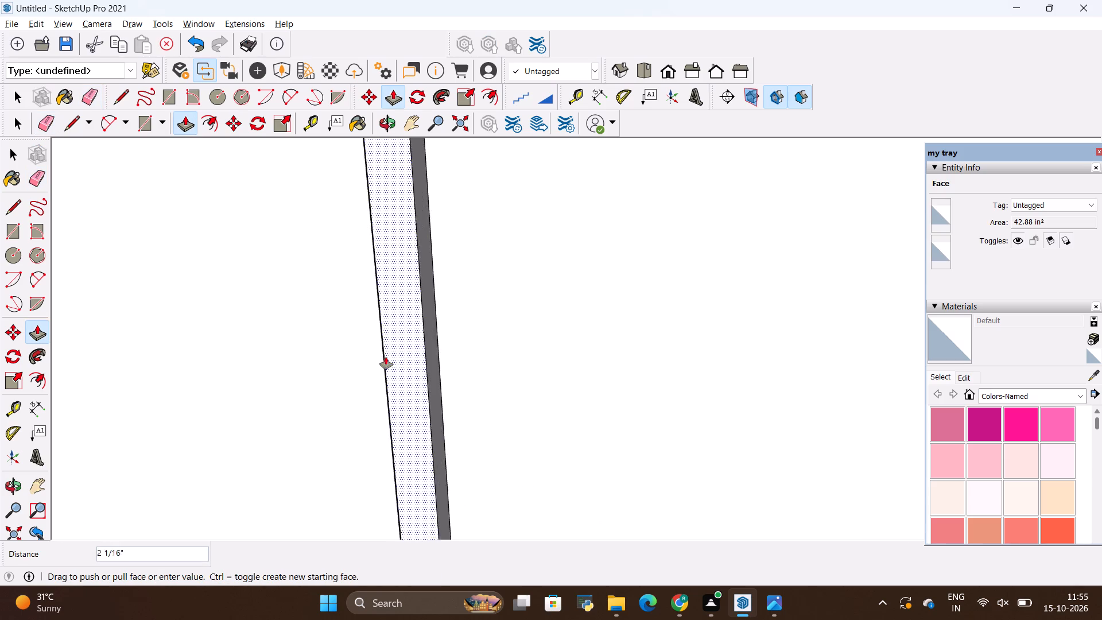
pyautogui.scroll(-20, 386, 357)
pyautogui.scroll(-6, 386, 357)
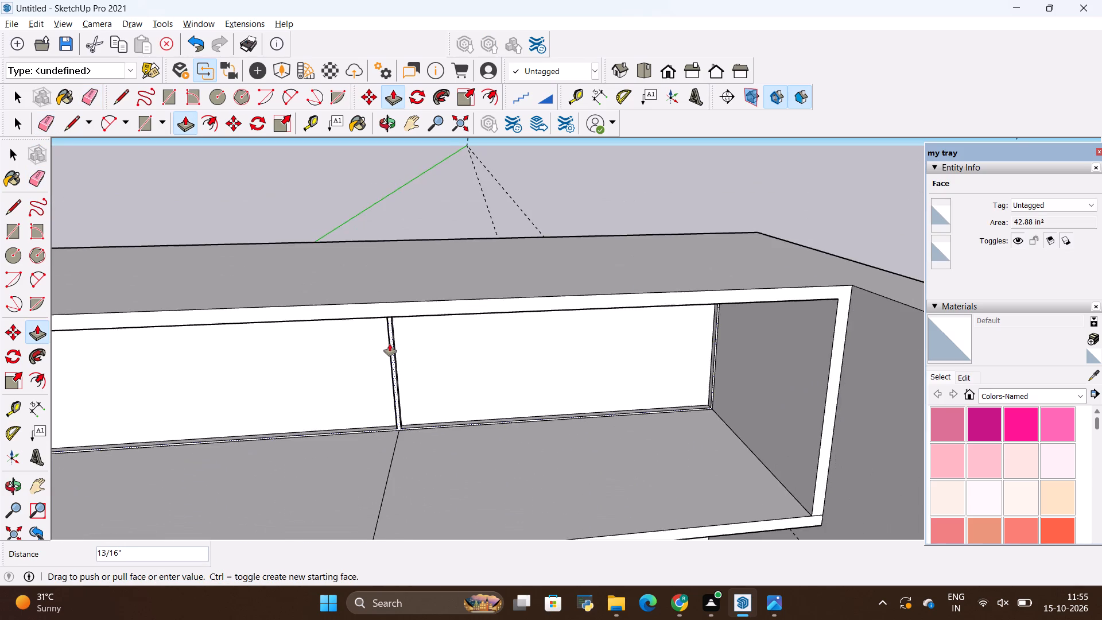
pyautogui.scroll(-2, 390, 344)
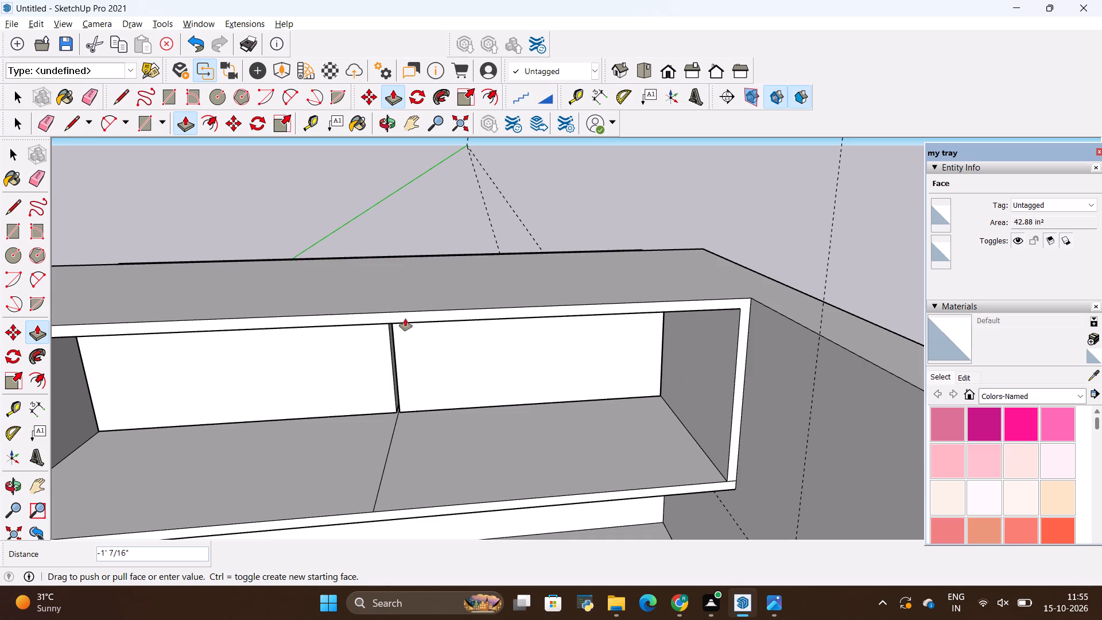
pyautogui.click(416, 320)
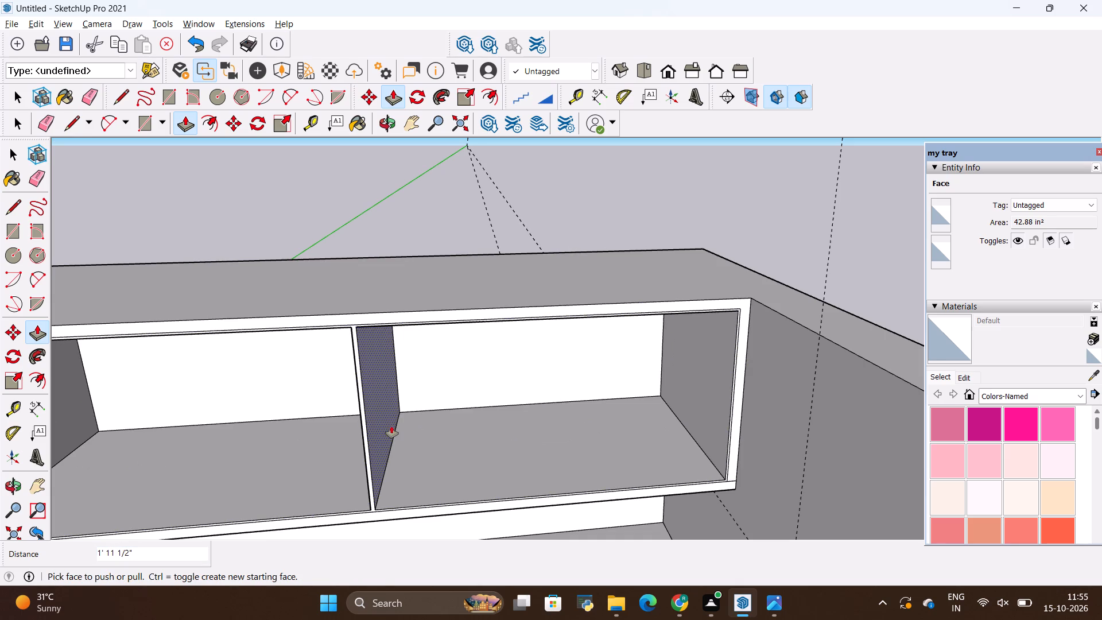
# Pull the small upper door face nearest the wardrobe out 1' 11 1/2", level with the cabinet's front frame.
pyautogui.press('space')
pyautogui.click(321, 406)
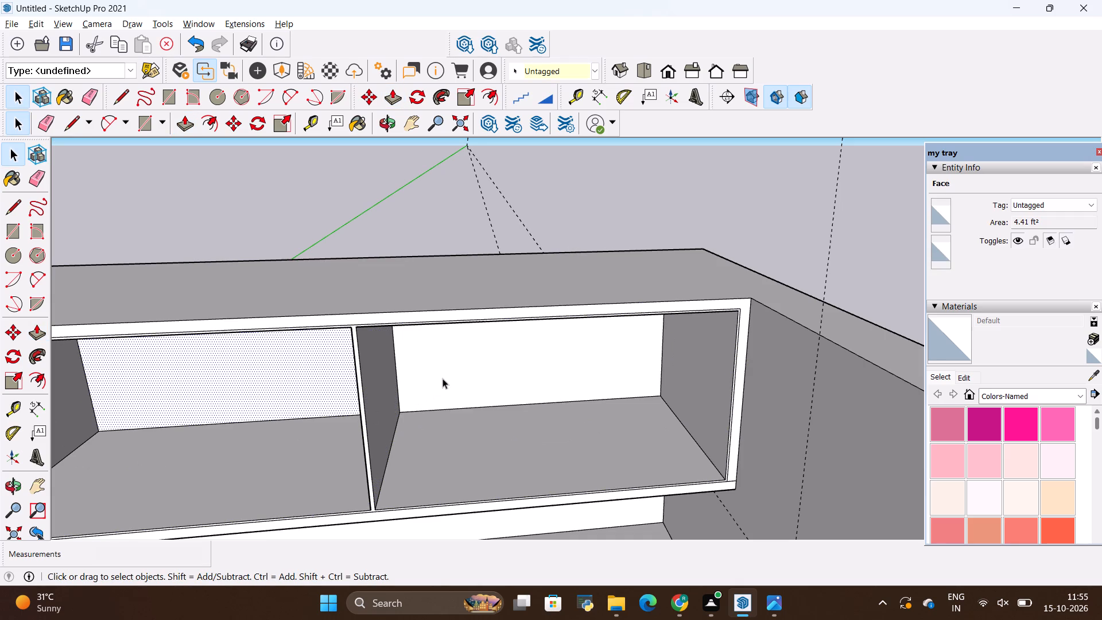
pyautogui.press('p')
pyautogui.click(443, 378)
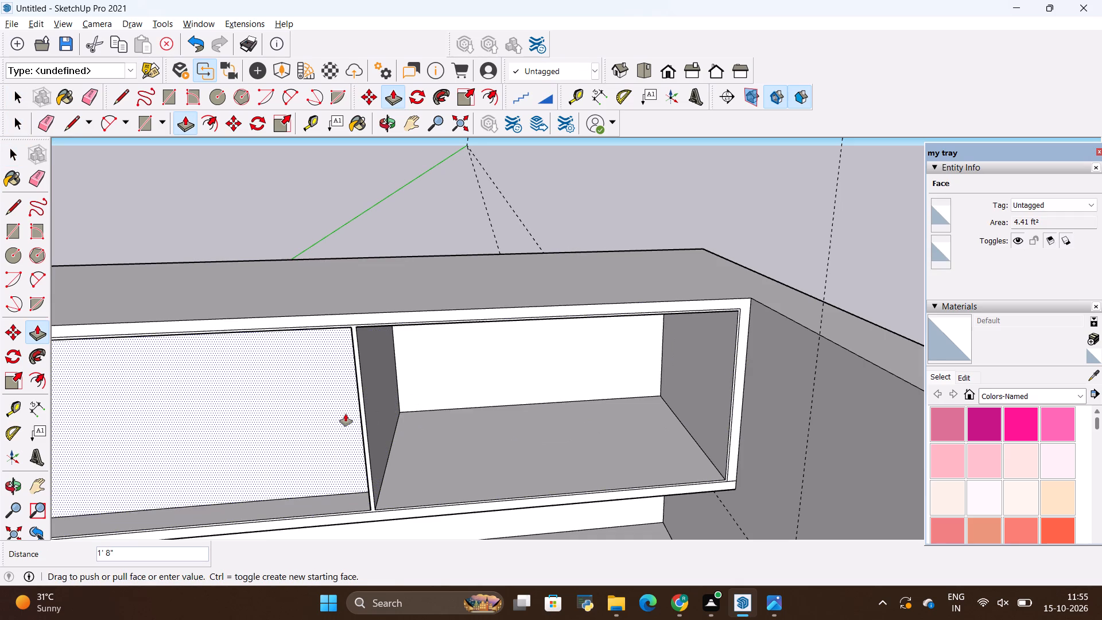
pyautogui.click(360, 320)
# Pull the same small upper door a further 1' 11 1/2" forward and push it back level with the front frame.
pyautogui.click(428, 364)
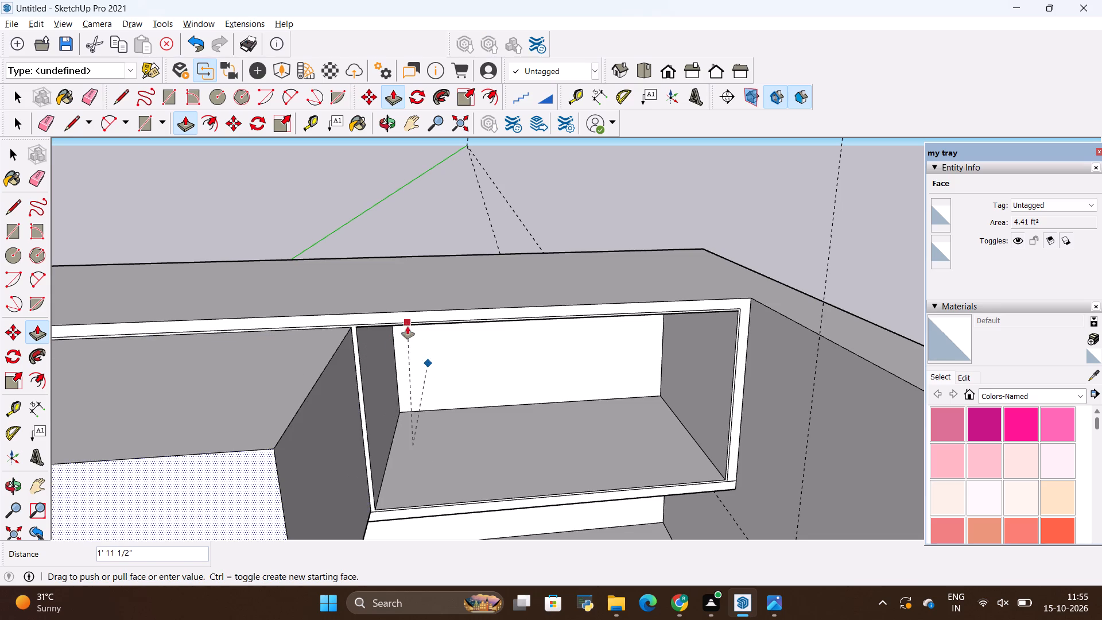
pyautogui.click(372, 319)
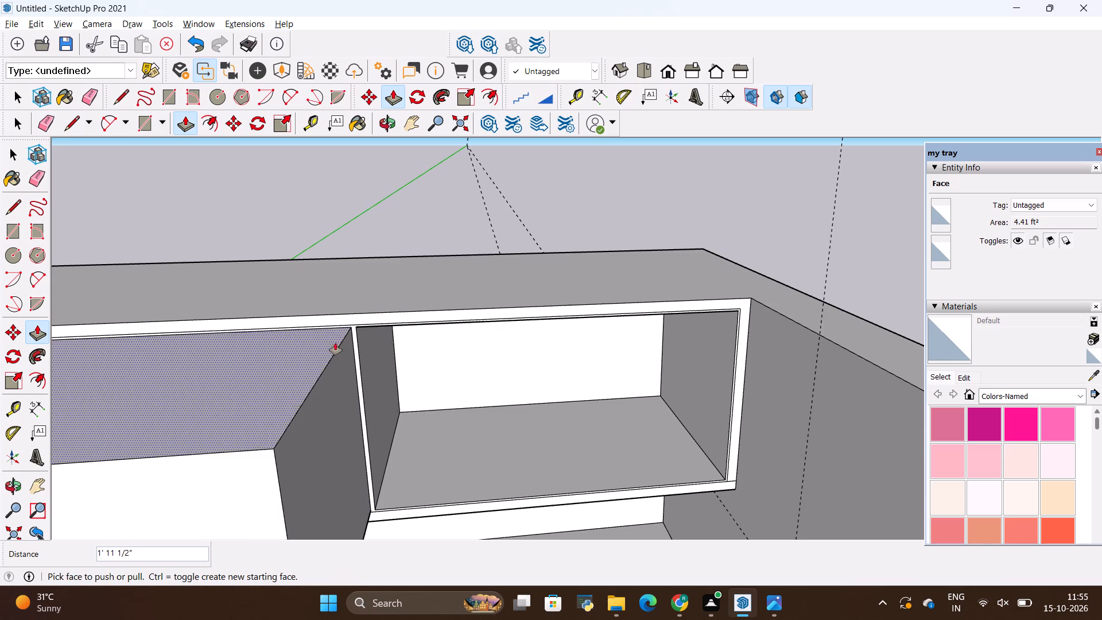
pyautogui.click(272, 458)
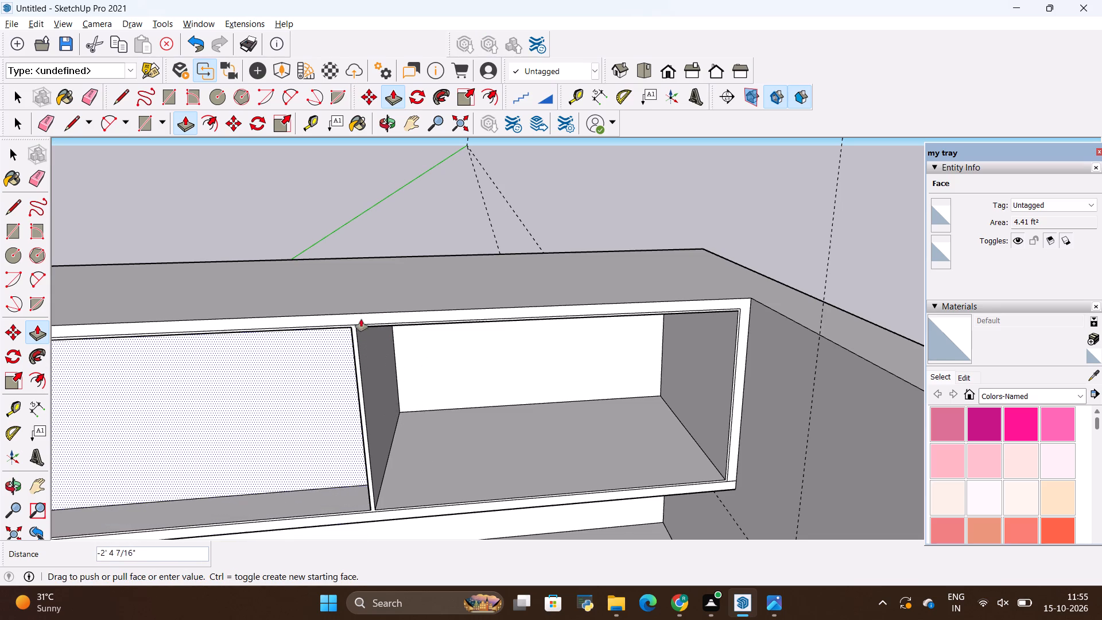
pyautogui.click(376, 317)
# Pull the other small upper door face out 1' 11 1/2", level with the door beside it, and clear the selection.
pyautogui.click(421, 352)
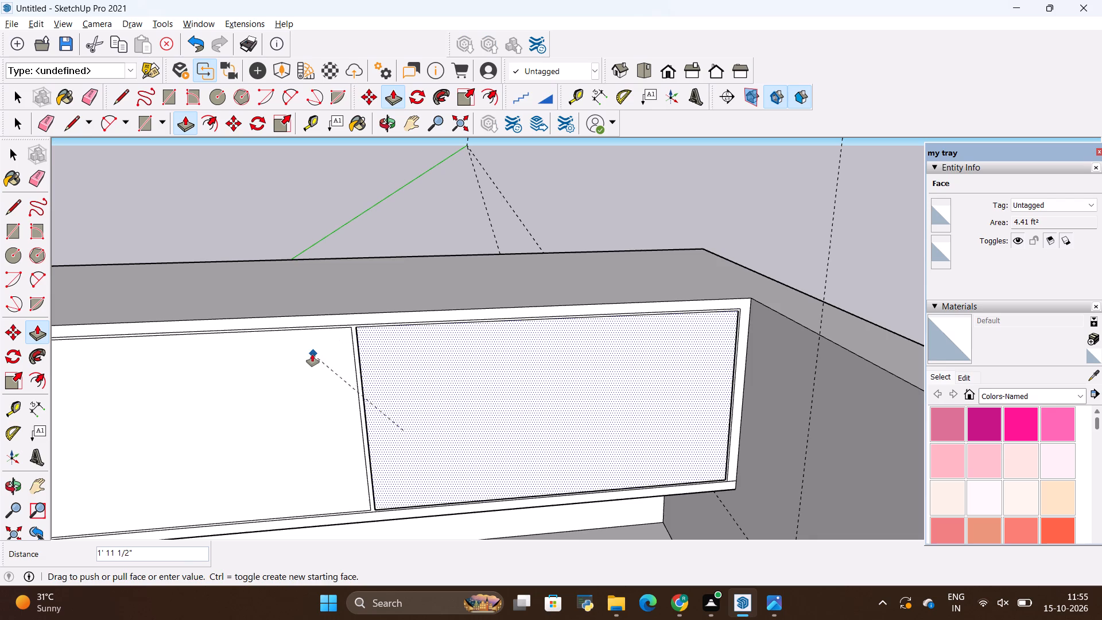
pyautogui.click(312, 354)
pyautogui.scroll(-5, 351, 314)
pyautogui.press('space')
pyautogui.click(358, 231)
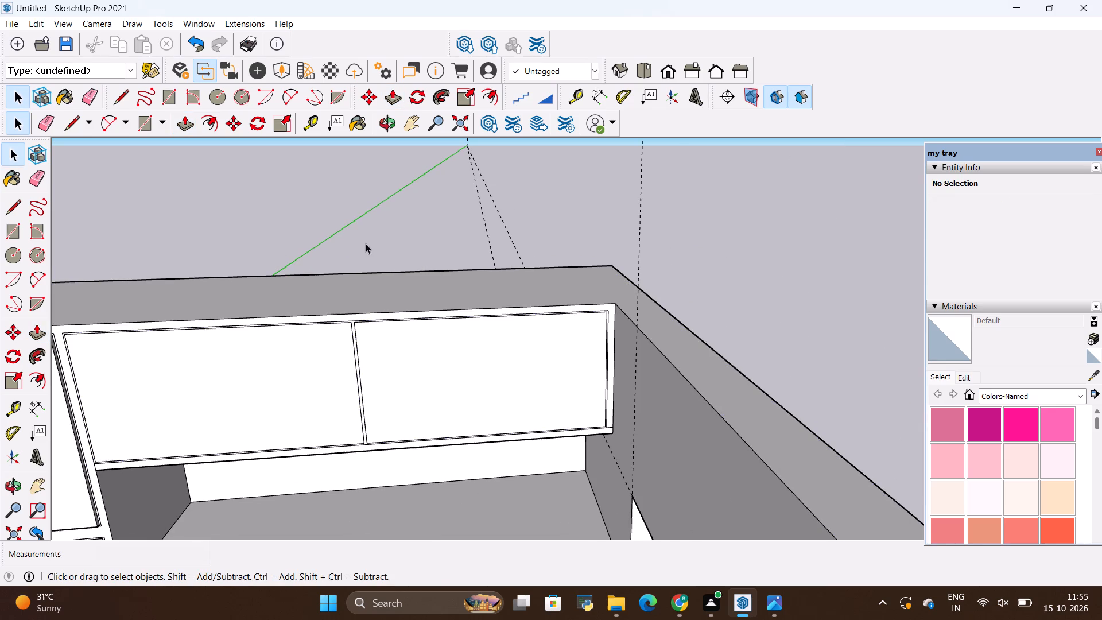
# Push the gap strip around and between the two small upper doors in 0.18" behind the door faces.
pyautogui.moveTo(356, 363); pyautogui.dragTo(394, 313, button='middle')
pyautogui.scroll(8, 344, 320)
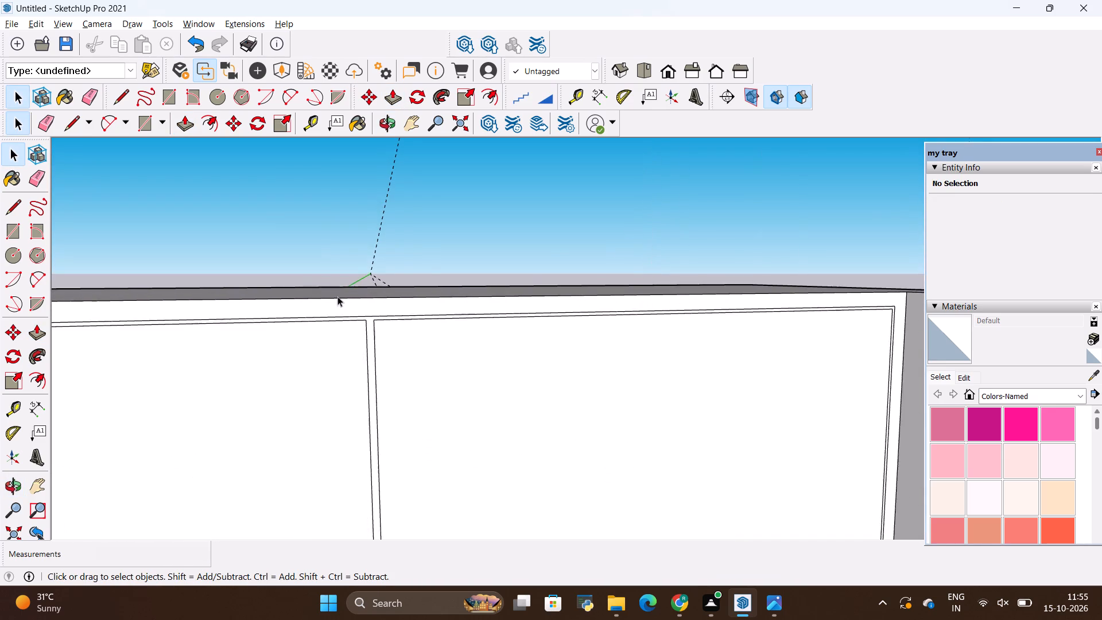
pyautogui.scroll(10, 337, 296)
pyautogui.moveTo(388, 323); pyautogui.dragTo(315, 454, button='middle')
pyautogui.scroll(2, 424, 342)
pyautogui.scroll(-17, 429, 324)
pyautogui.scroll(10, 430, 493)
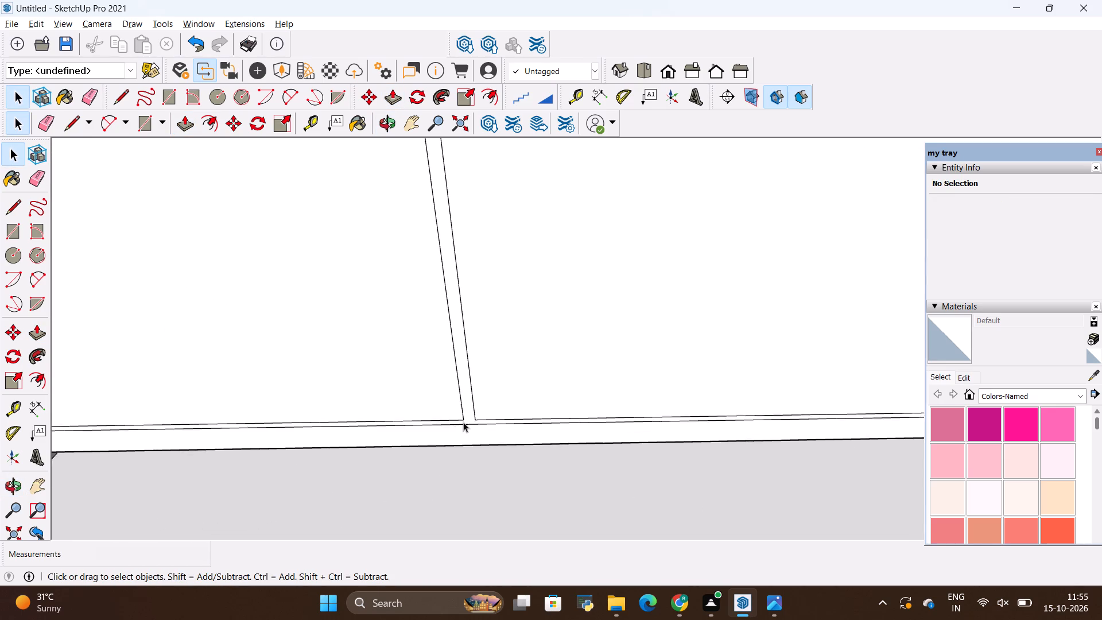
pyautogui.scroll(3, 463, 422)
pyautogui.scroll(-20, 470, 443)
pyautogui.scroll(-3, 470, 443)
pyautogui.scroll(4, 441, 339)
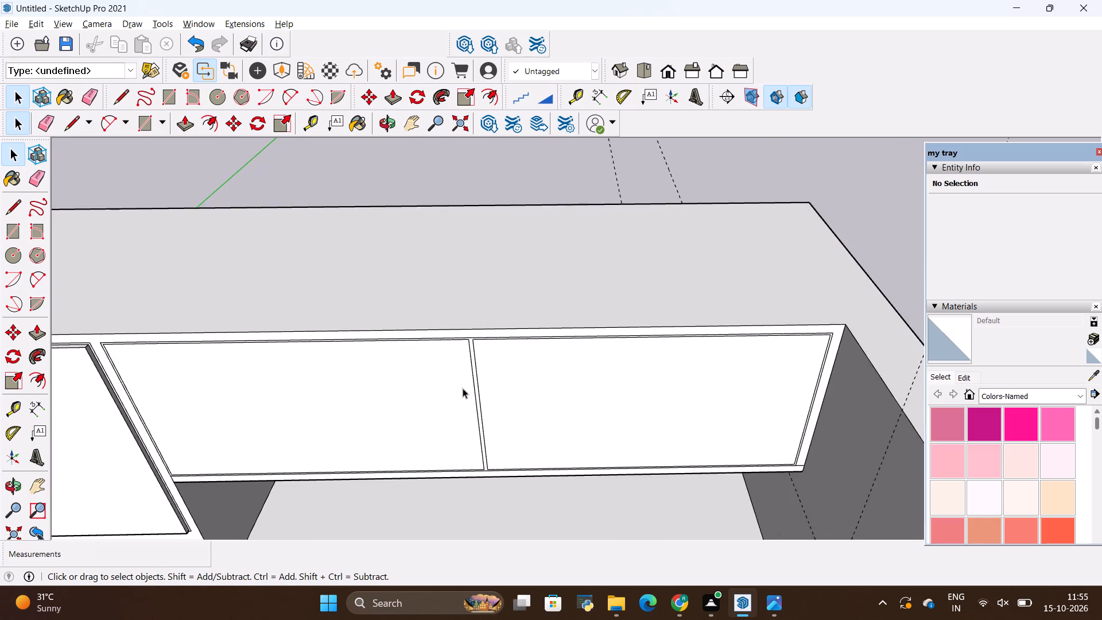
pyautogui.scroll(2, 463, 388)
pyautogui.moveTo(463, 388); pyautogui.dragTo(489, 334, button='middle')
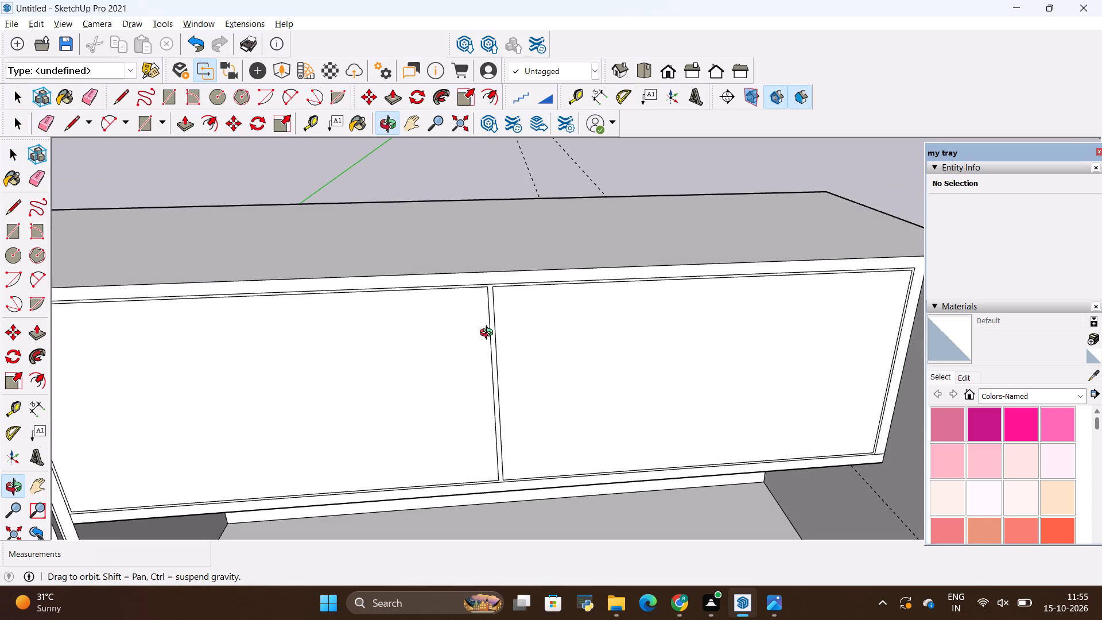
pyautogui.moveTo(489, 334); pyautogui.dragTo(489, 338, button='middle')
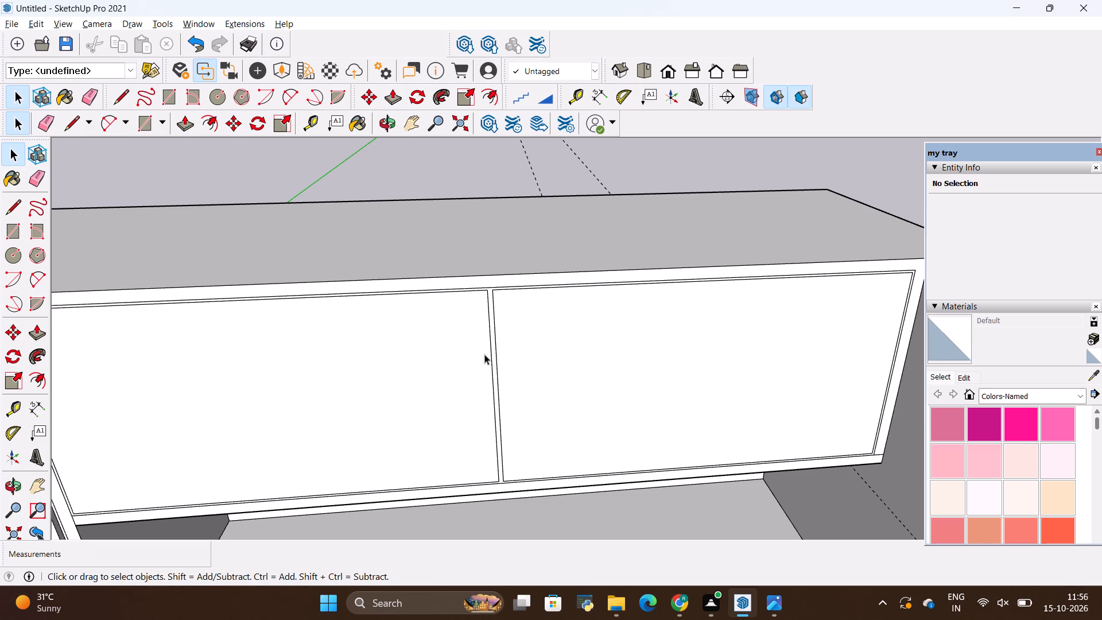
pyautogui.press('p')
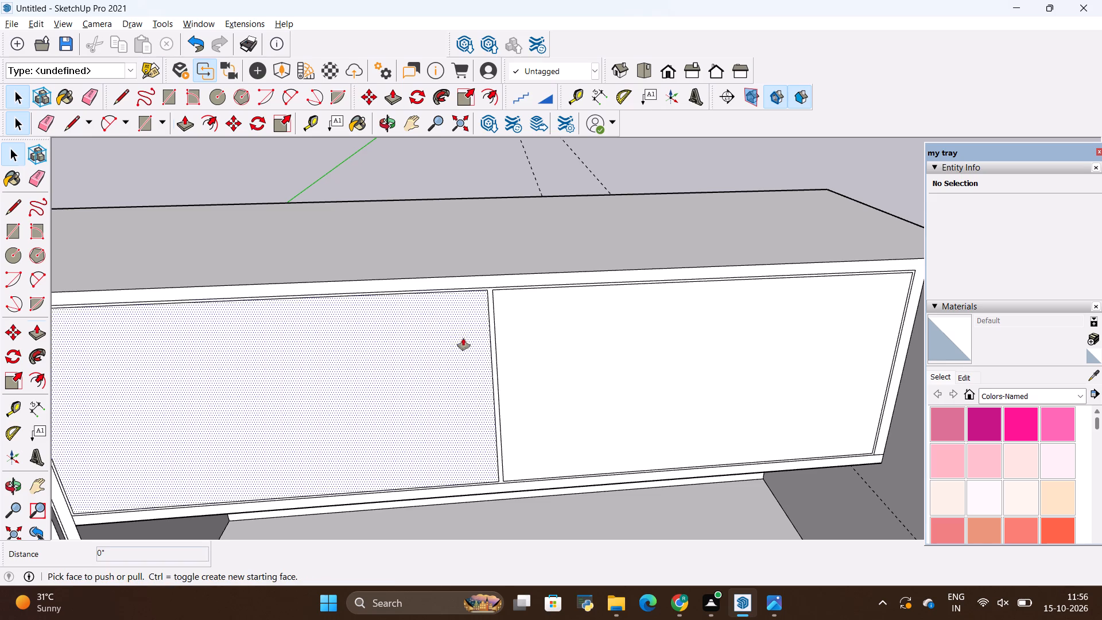
pyautogui.scroll(12, 461, 332)
pyautogui.click(510, 338)
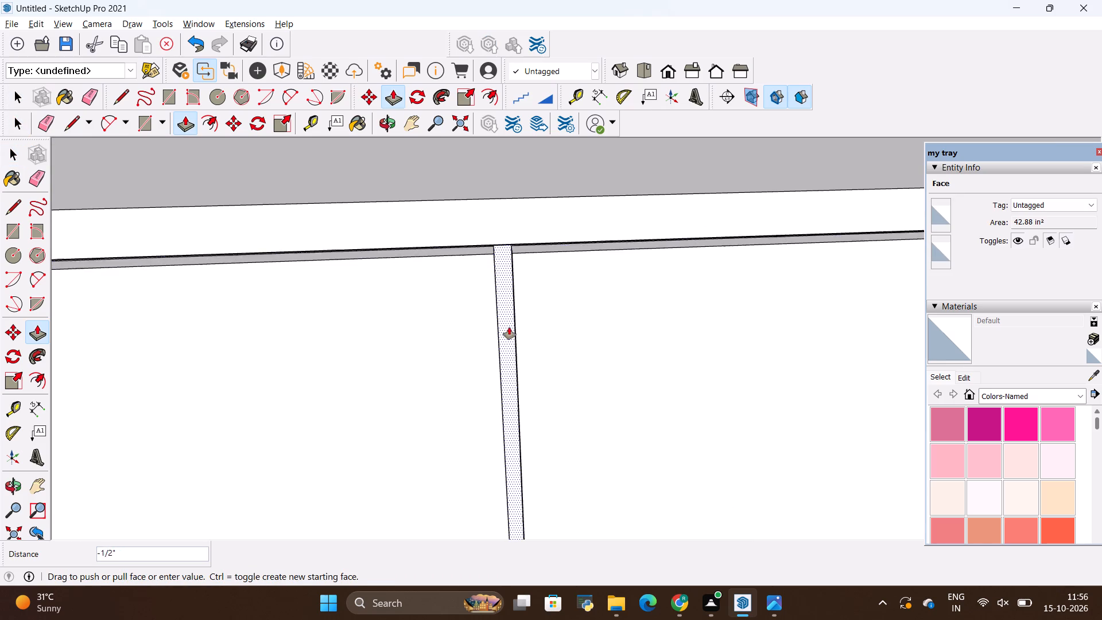
pyautogui.press('BackSpace')
pyautogui.write('.18"')
pyautogui.press('Return')
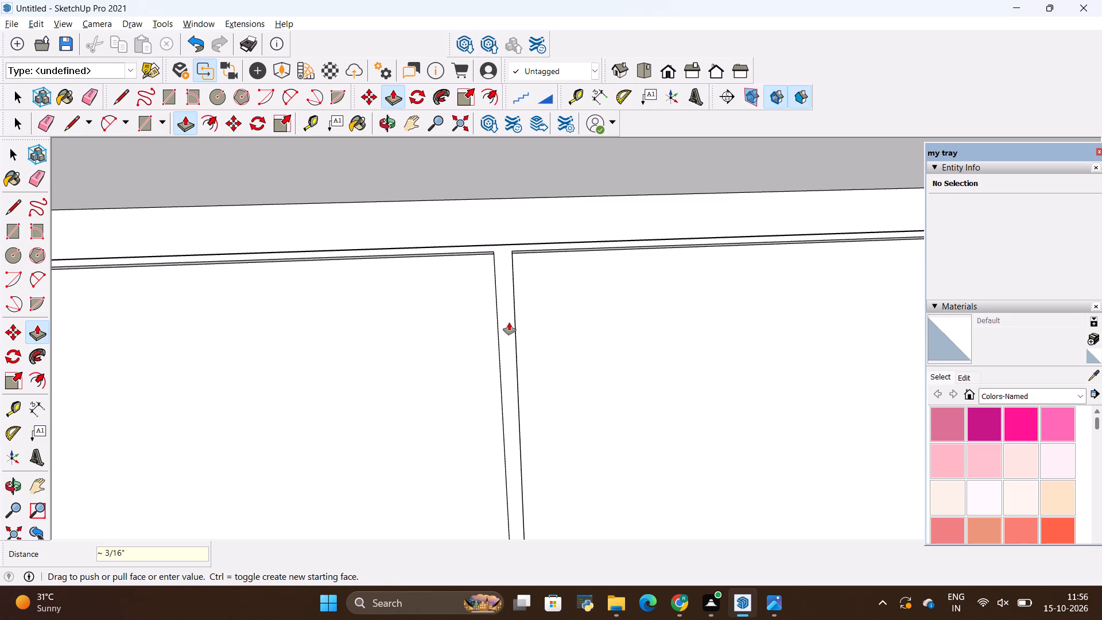
pyautogui.press('space')
pyautogui.click(509, 323)
pyautogui.moveTo(515, 257); pyautogui.dragTo(449, 331, button='middle')
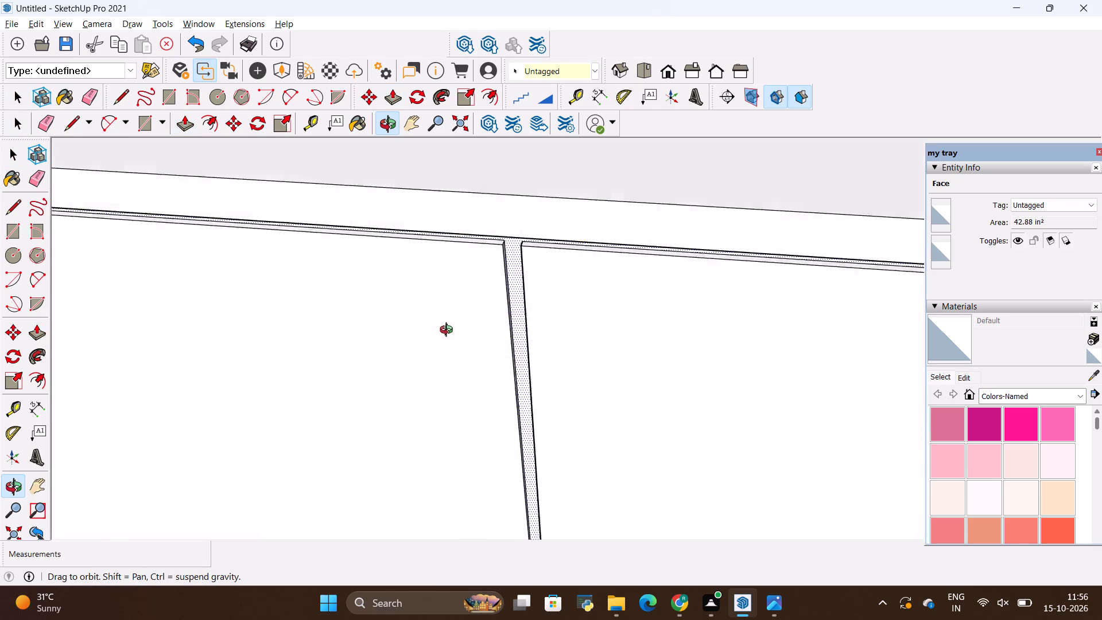
pyautogui.moveTo(449, 331); pyautogui.dragTo(420, 307, button='middle')
pyautogui.scroll(-17, 435, 295)
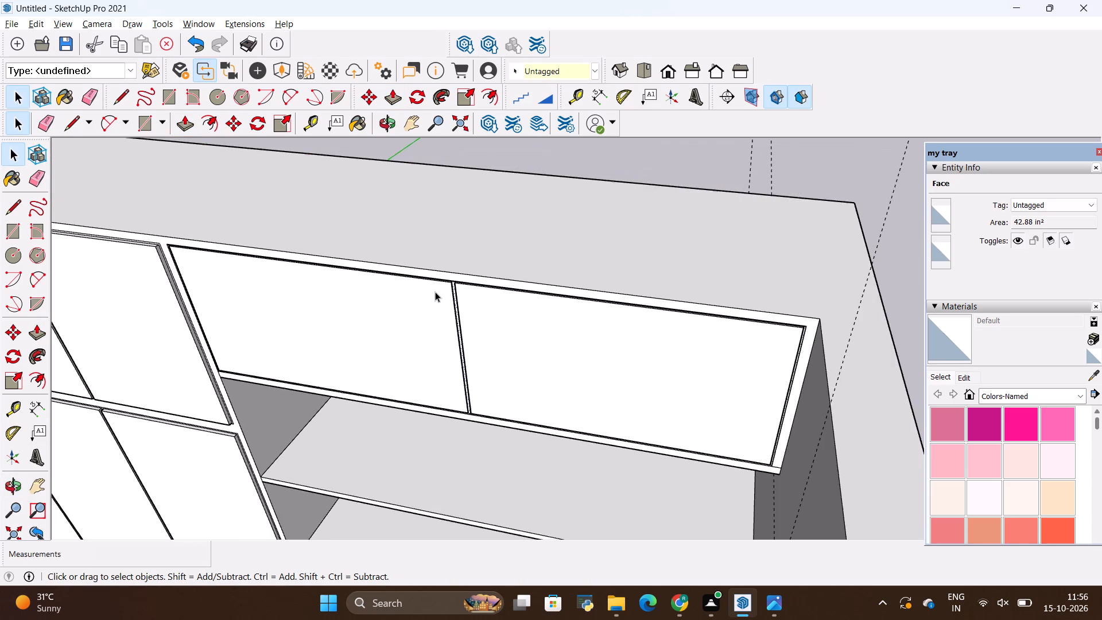
# Check the wardrobe and shelf wall in the reference image against the model.
pyautogui.moveTo(421, 369); pyautogui.dragTo(483, 315, button='middle')
pyautogui.scroll(-16, 486, 301)
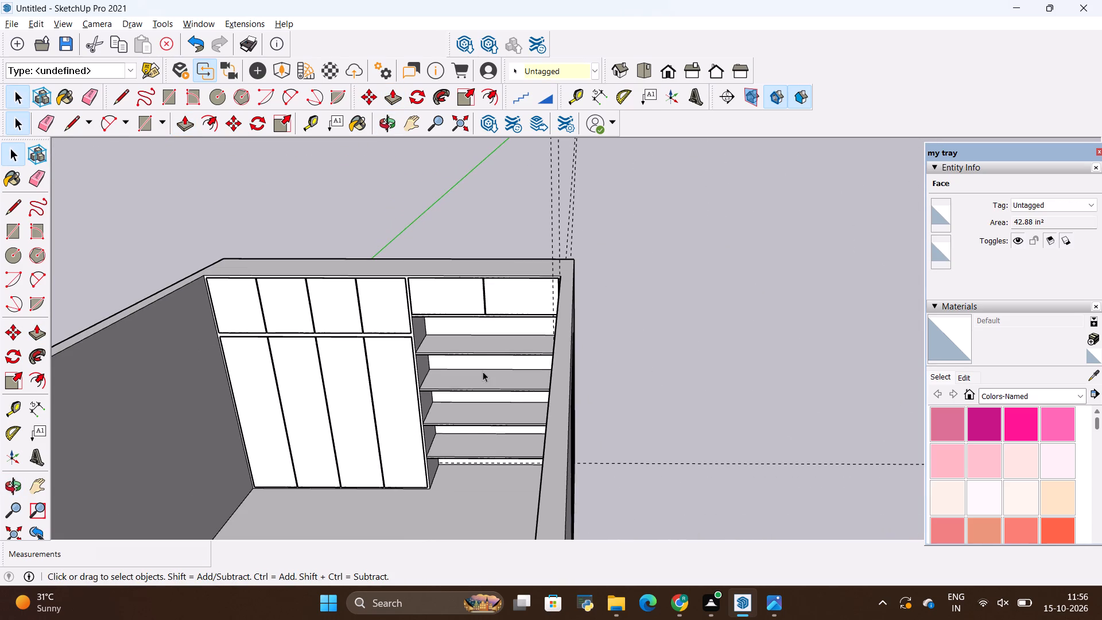
pyautogui.moveTo(479, 395); pyautogui.dragTo(541, 355, button='middle')
pyautogui.hotkey('alt', 'Tab')
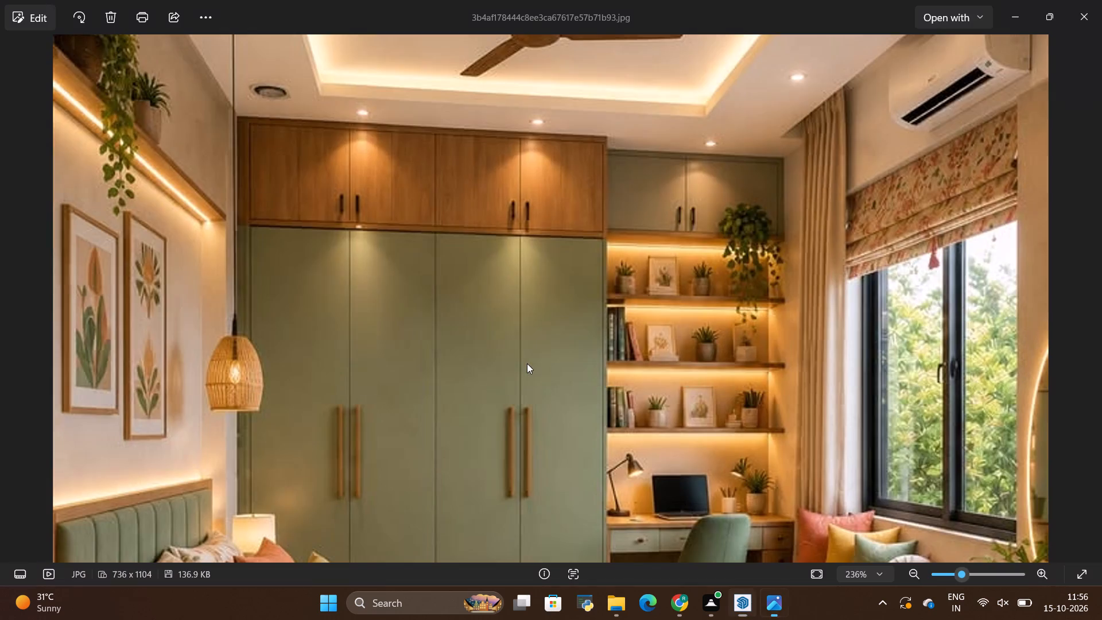
pyautogui.scroll(-5, 455, 336)
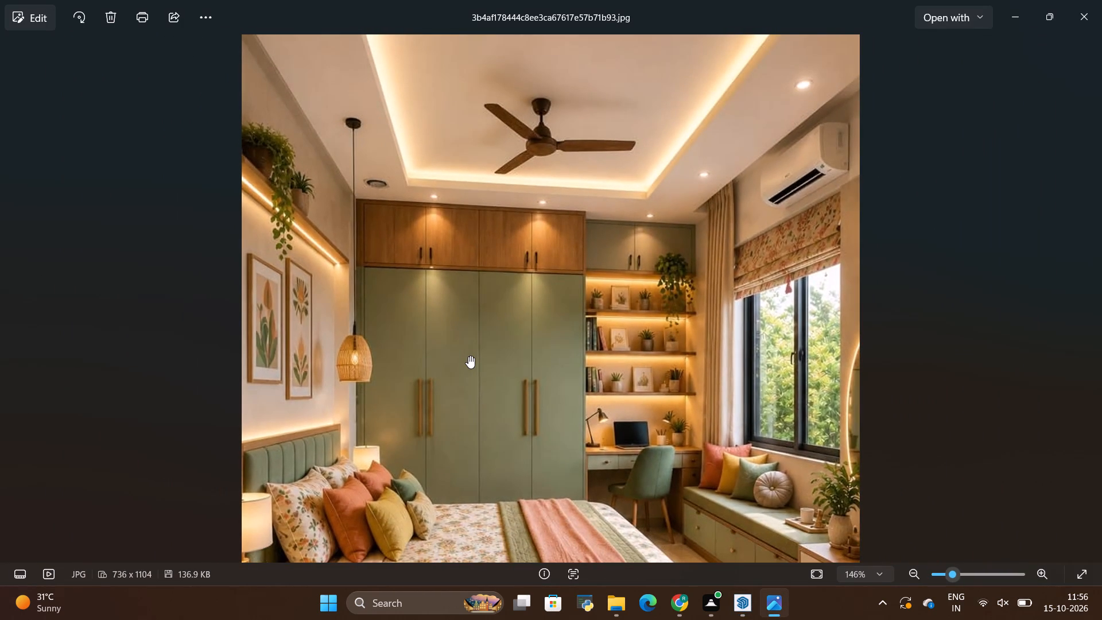
pyautogui.hotkey('alt', 'Tab')
# Erase the dashed construction guides running along the edges of the window opening.
pyautogui.scroll(-4, 455, 352)
pyautogui.moveTo(466, 384); pyautogui.dragTo(537, 375, button='middle')
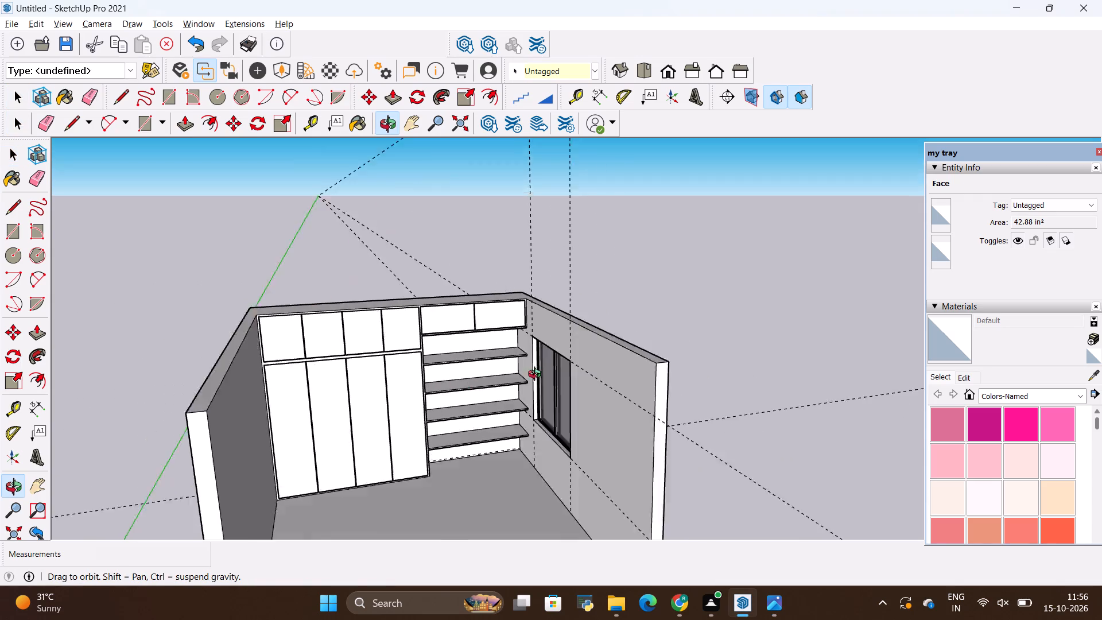
pyautogui.moveTo(537, 375); pyautogui.dragTo(573, 366, button='middle')
pyautogui.scroll(10, 549, 349)
pyautogui.press('e')
pyautogui.moveTo(541, 307); pyautogui.dragTo(538, 307)
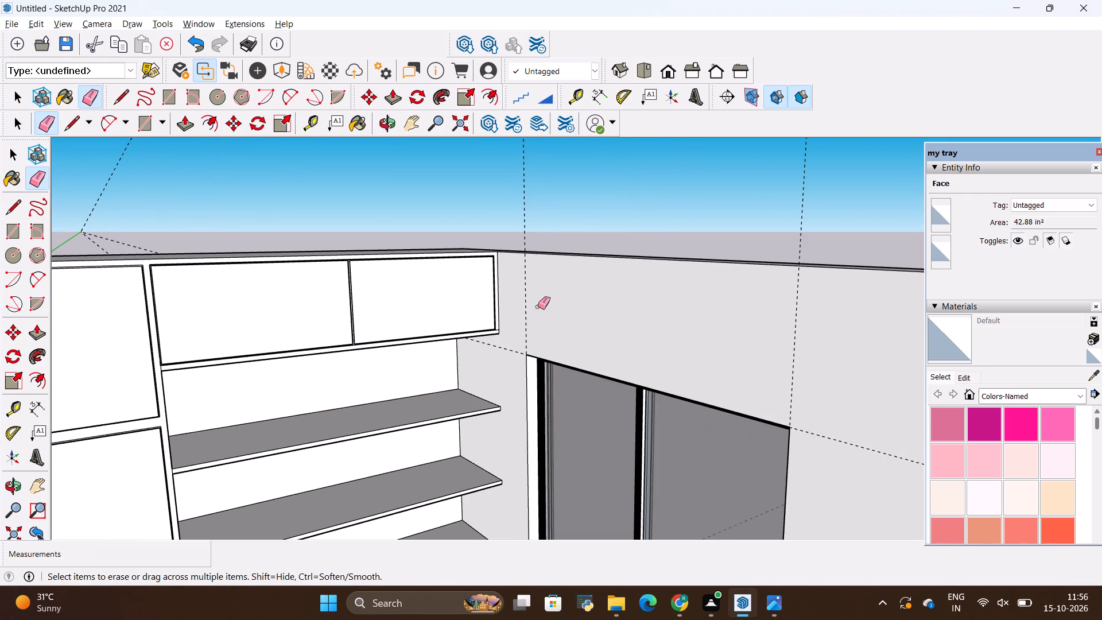
pyautogui.moveTo(538, 307); pyautogui.dragTo(515, 355)
pyautogui.moveTo(758, 333); pyautogui.dragTo(810, 363)
pyautogui.scroll(-5, 690, 274)
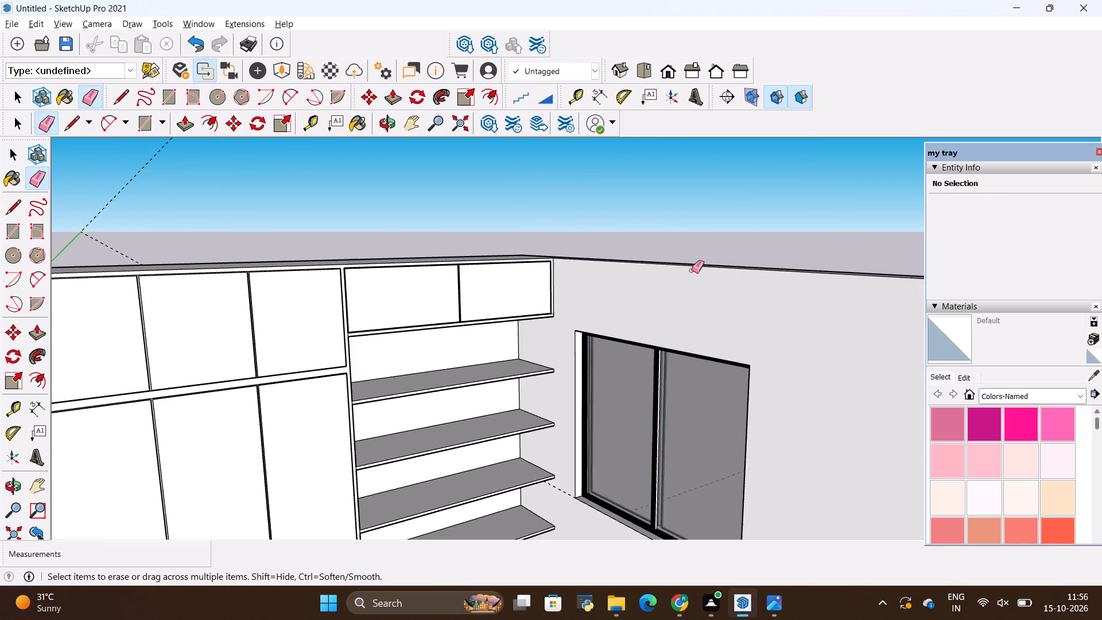
pyautogui.scroll(-5, 692, 270)
pyautogui.moveTo(791, 443); pyautogui.dragTo(764, 501)
pyautogui.press('space')
pyautogui.click(775, 417)
# Examine the area below the shelves in the reference image.
pyautogui.scroll(-3, 766, 404)
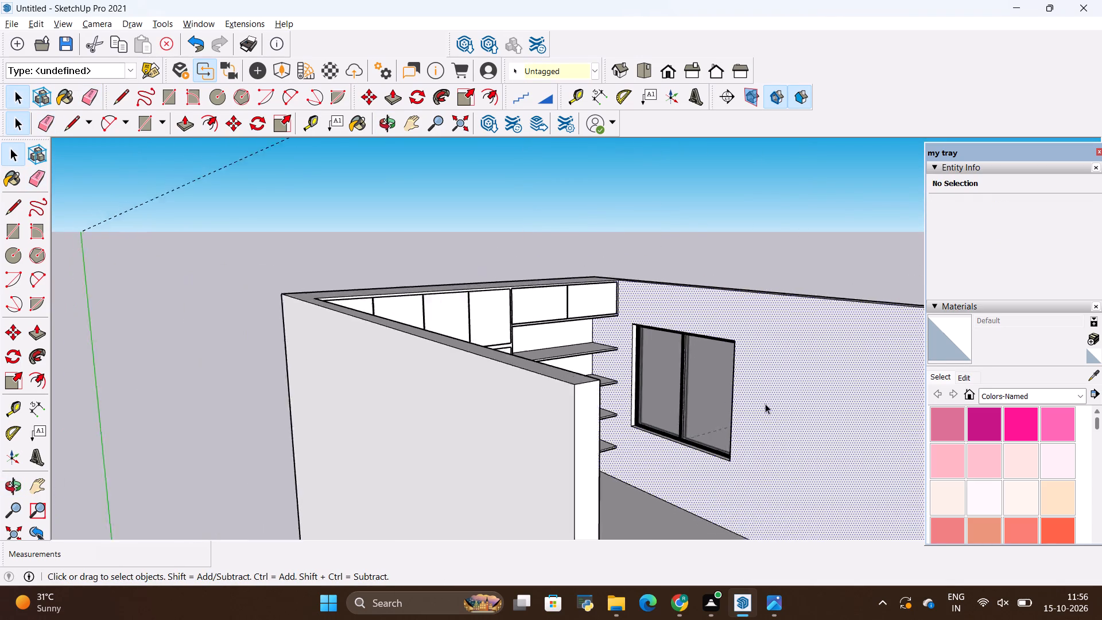
pyautogui.scroll(-2, 765, 404)
pyautogui.moveTo(763, 402); pyautogui.dragTo(619, 396, button='middle')
pyautogui.hotkey('alt', 'Tab')
pyautogui.hotkey('alt', '`')
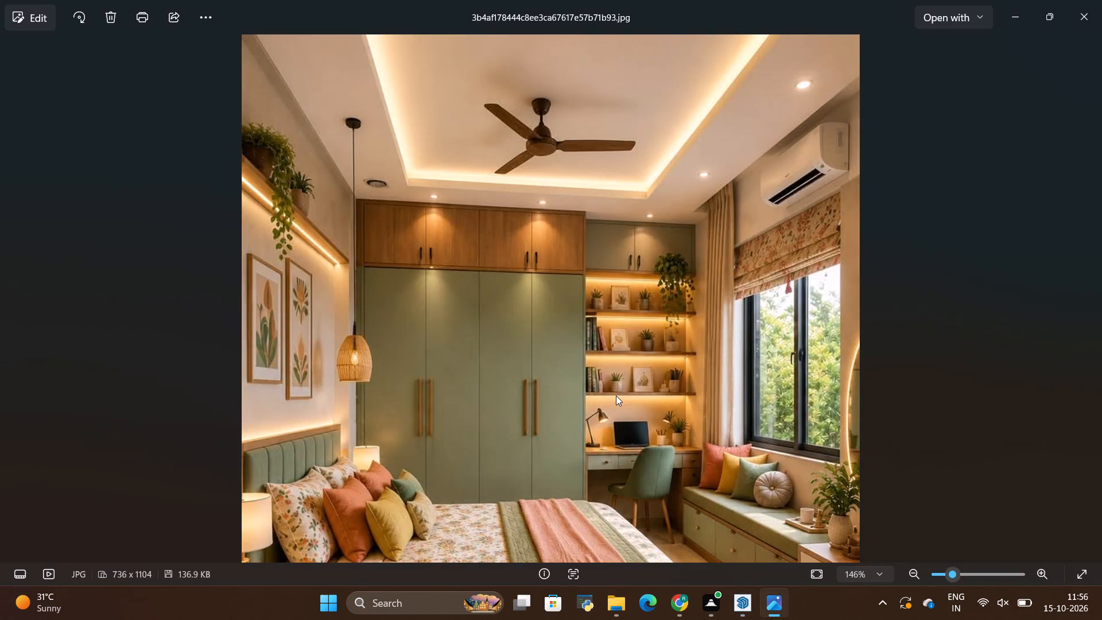
pyautogui.scroll(-2, 597, 382)
pyautogui.scroll(4, 627, 464)
pyautogui.hotkey('alt', 'Tab')
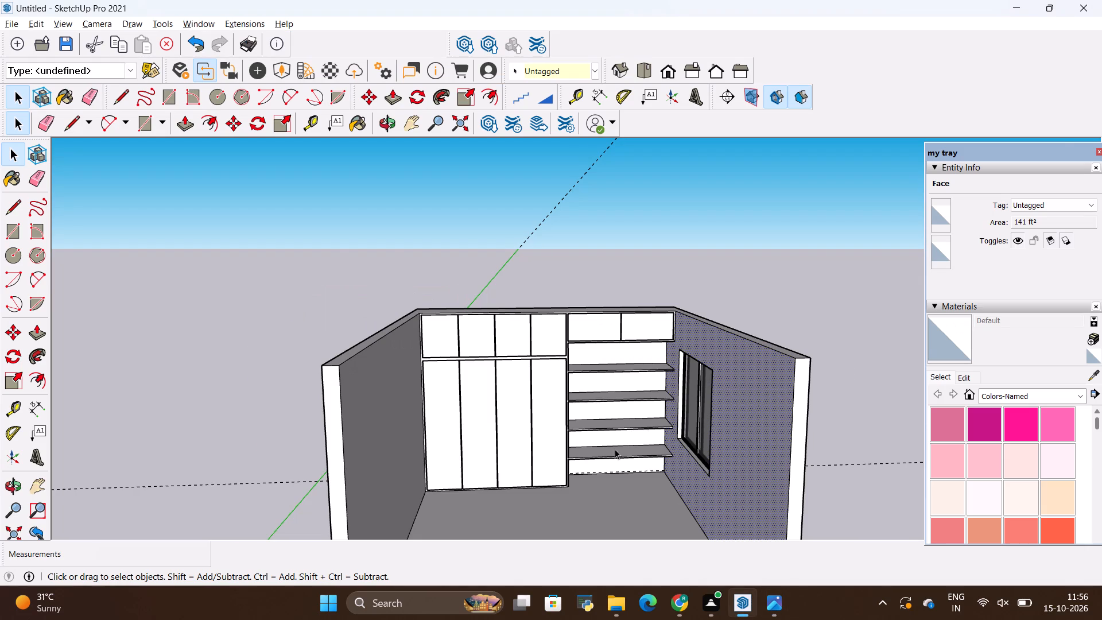
# Draw a rectangle on the floor below the shelves, from the wardrobe's front corner to the far corner at the back wall.
pyautogui.scroll(8, 614, 451)
pyautogui.scroll(-4, 481, 371)
pyautogui.moveTo(575, 490); pyautogui.dragTo(572, 499, button='middle')
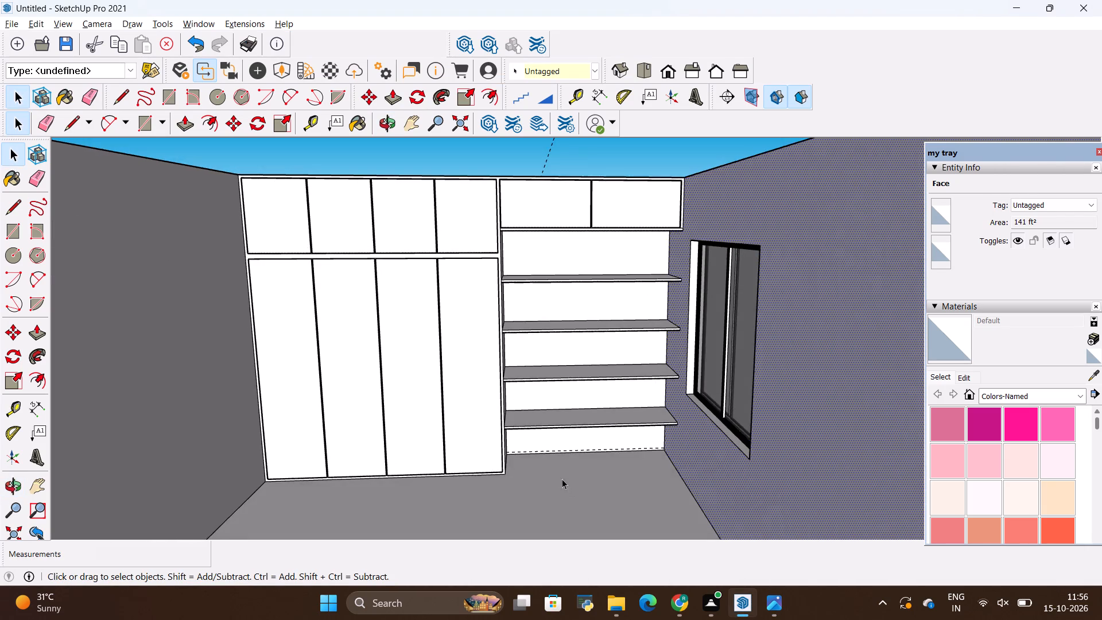
pyautogui.scroll(11, 562, 479)
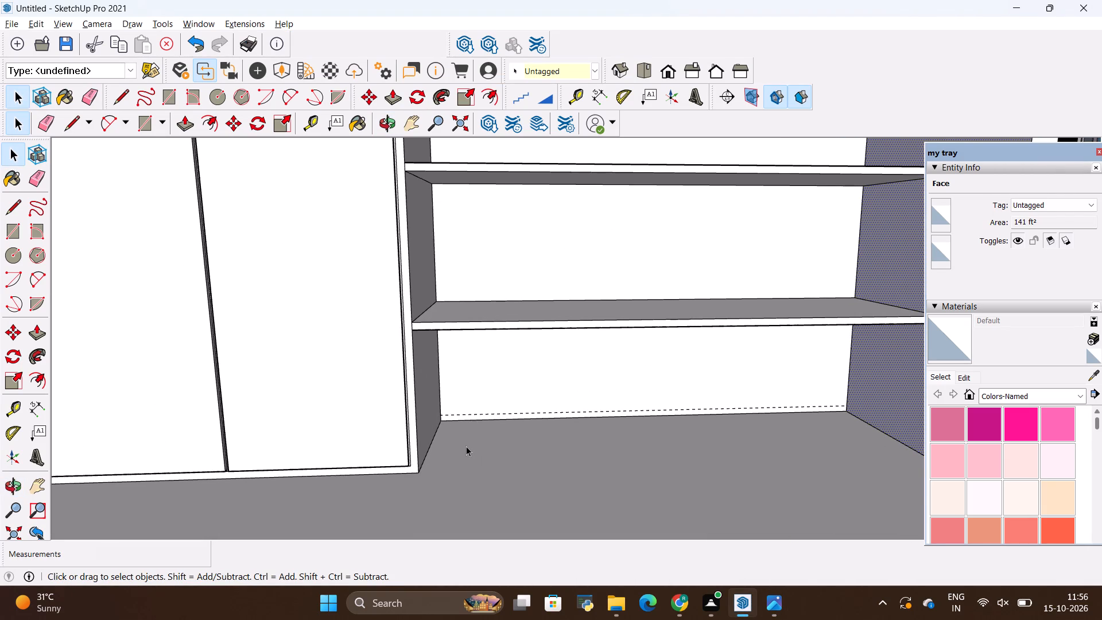
pyautogui.press('r')
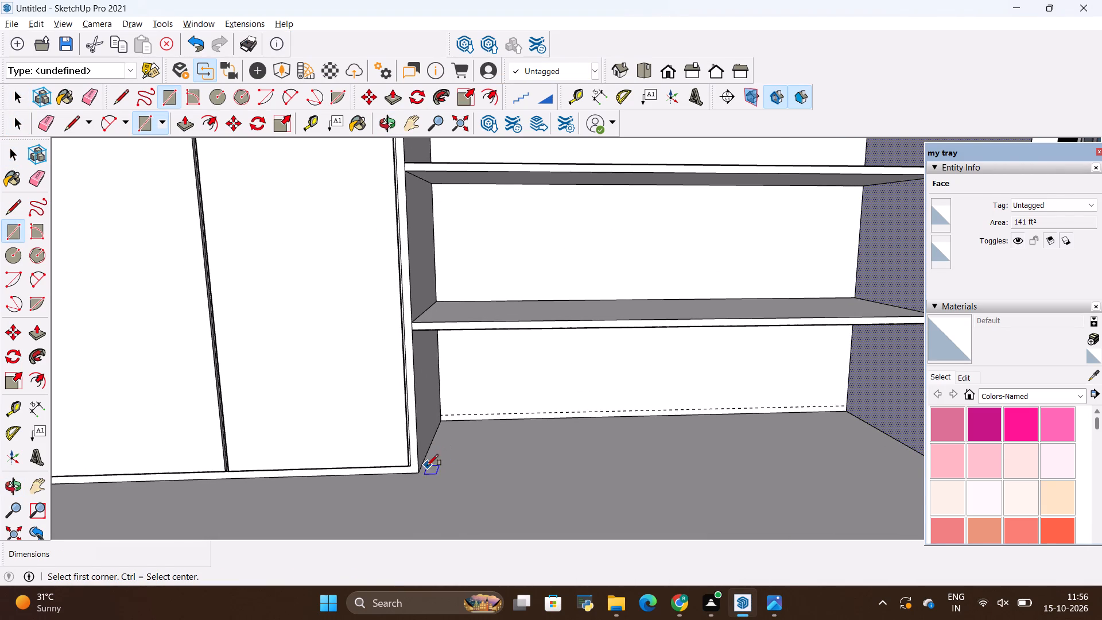
pyautogui.click(437, 423)
pyautogui.press('Escape')
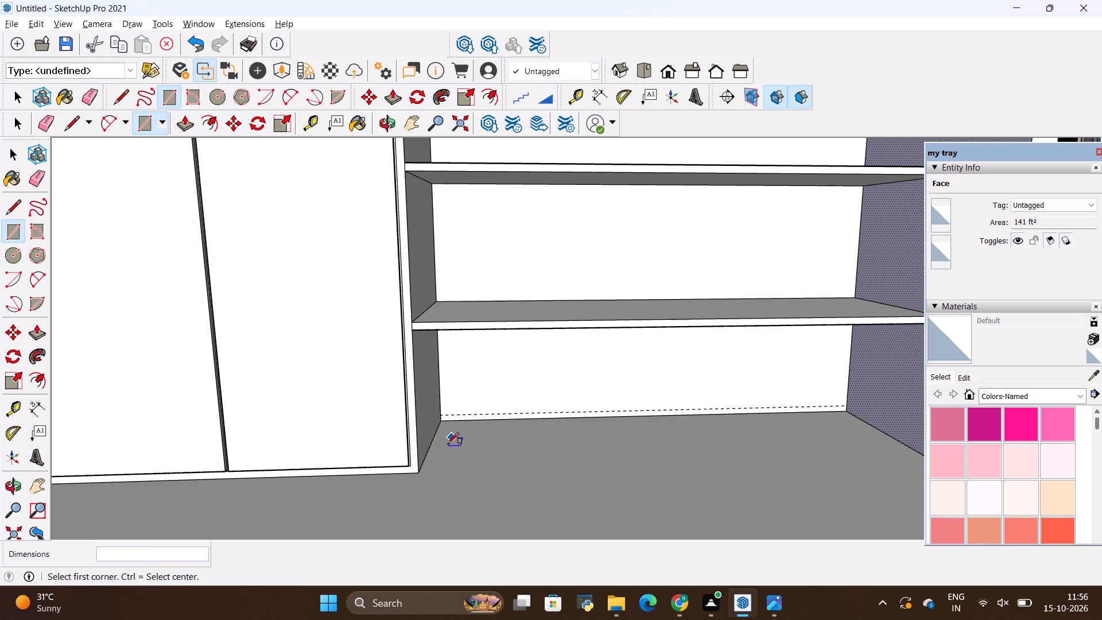
pyautogui.click(423, 470)
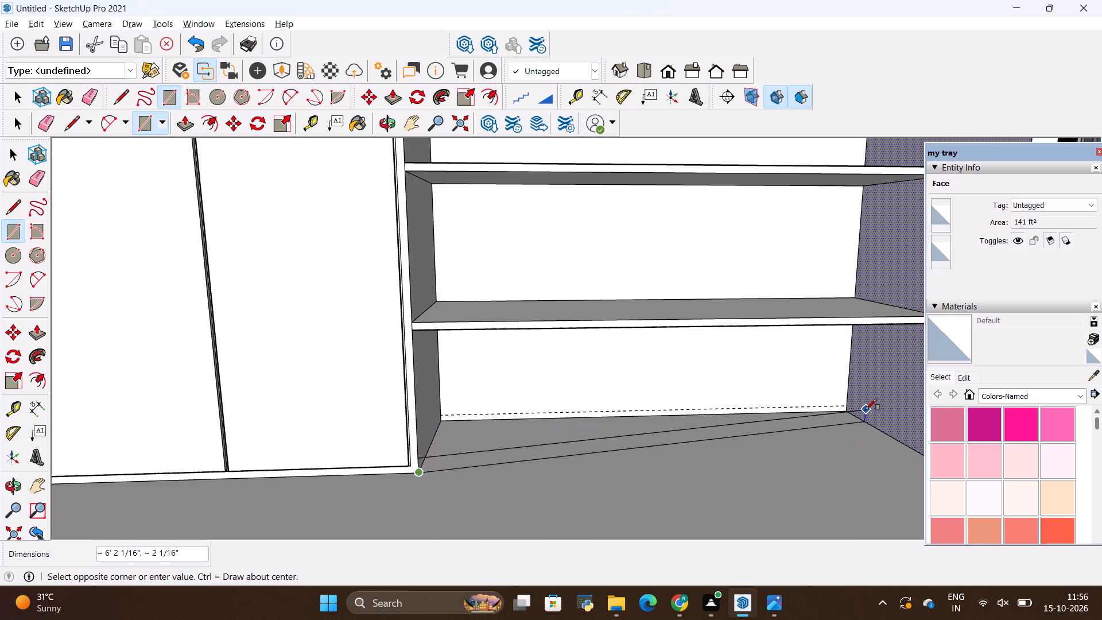
pyautogui.click(850, 409)
# Pull the floor rectangle below the shelves up 6" to form a base.
pyautogui.moveTo(659, 428); pyautogui.dragTo(649, 489, button='middle')
pyautogui.press('space')
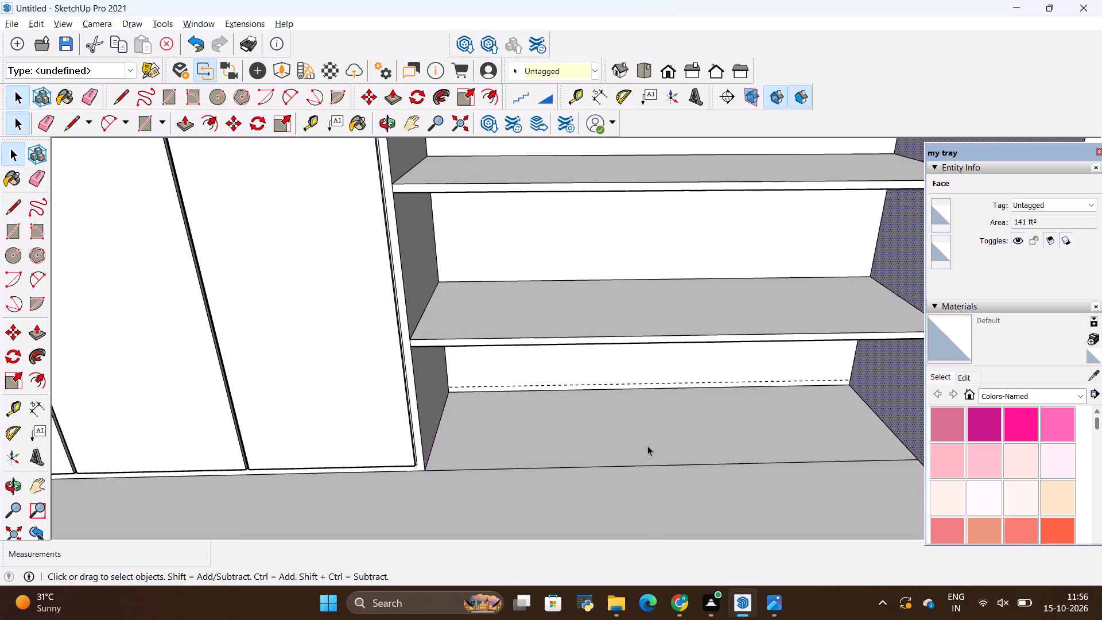
pyautogui.click(647, 445)
pyautogui.press('p')
pyautogui.click(647, 445)
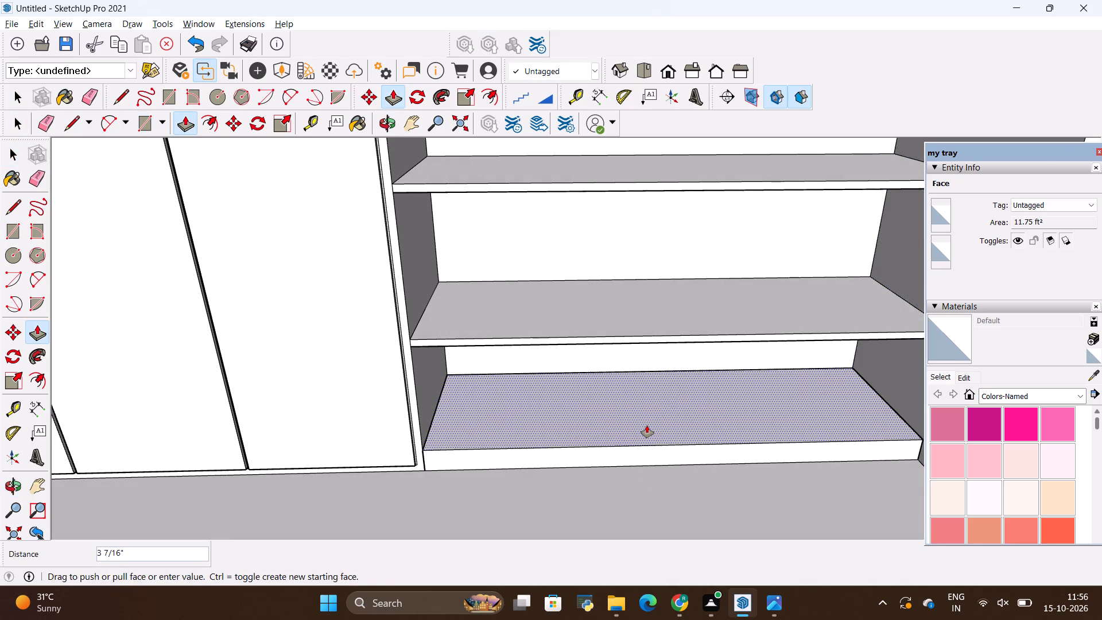
pyautogui.press('BackSpace')
pyautogui.press('1')
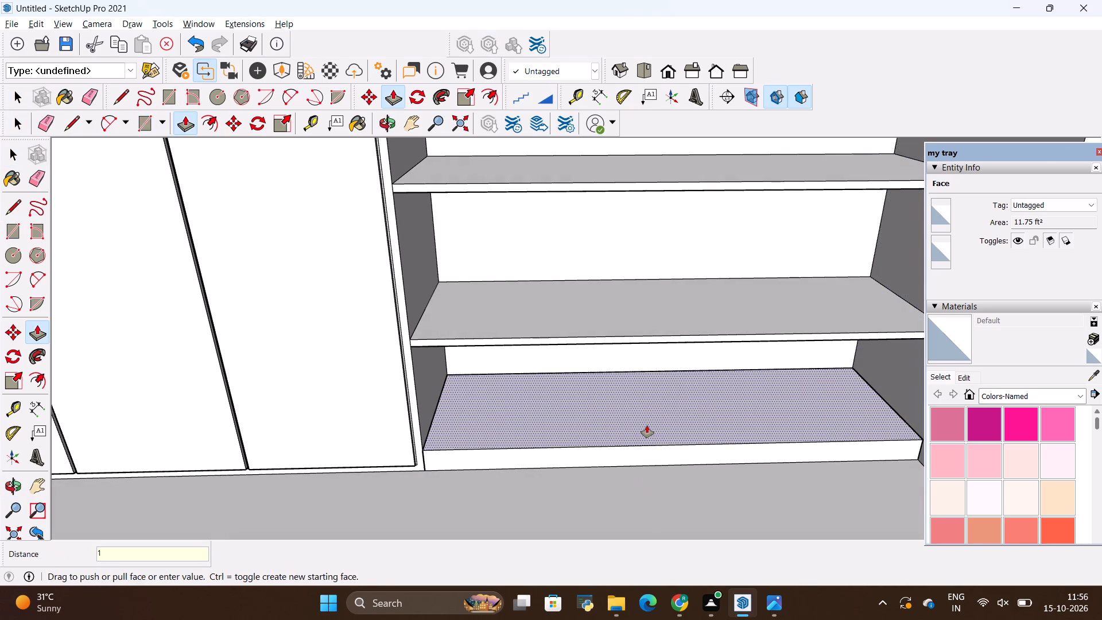
pyautogui.press('BackSpace')
pyautogui.press('BackSpace')
pyautogui.press('6')
pyautogui.hotkey('shift', '"')
pyautogui.press('Return')
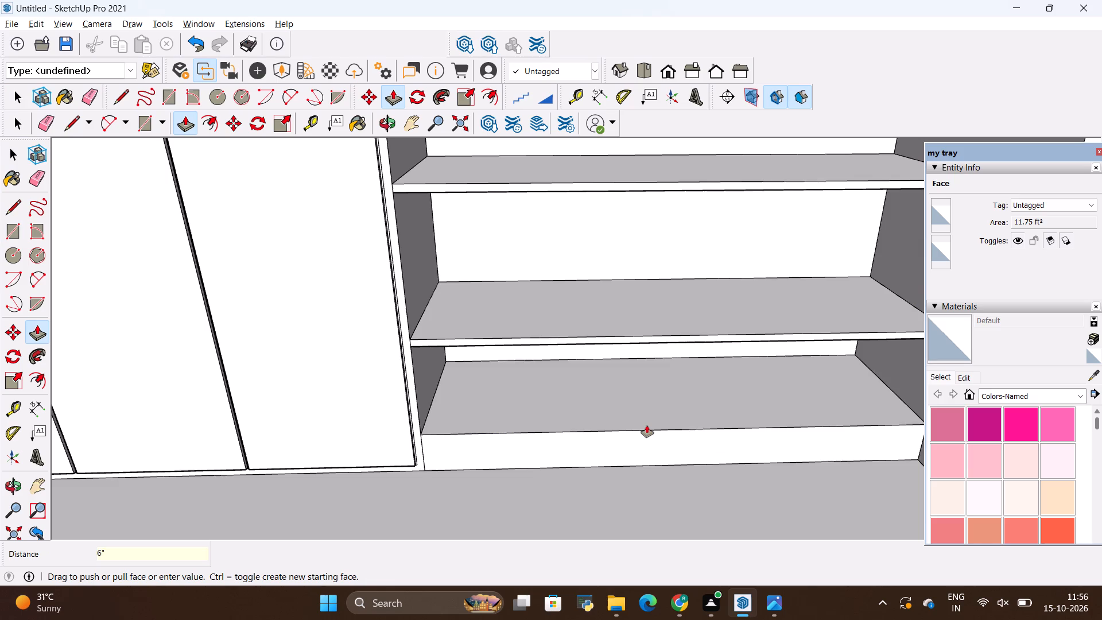
pyautogui.press('space')
pyautogui.click(597, 502)
# Push the top face of the base below the shelves down 5".
pyautogui.scroll(-5, 595, 502)
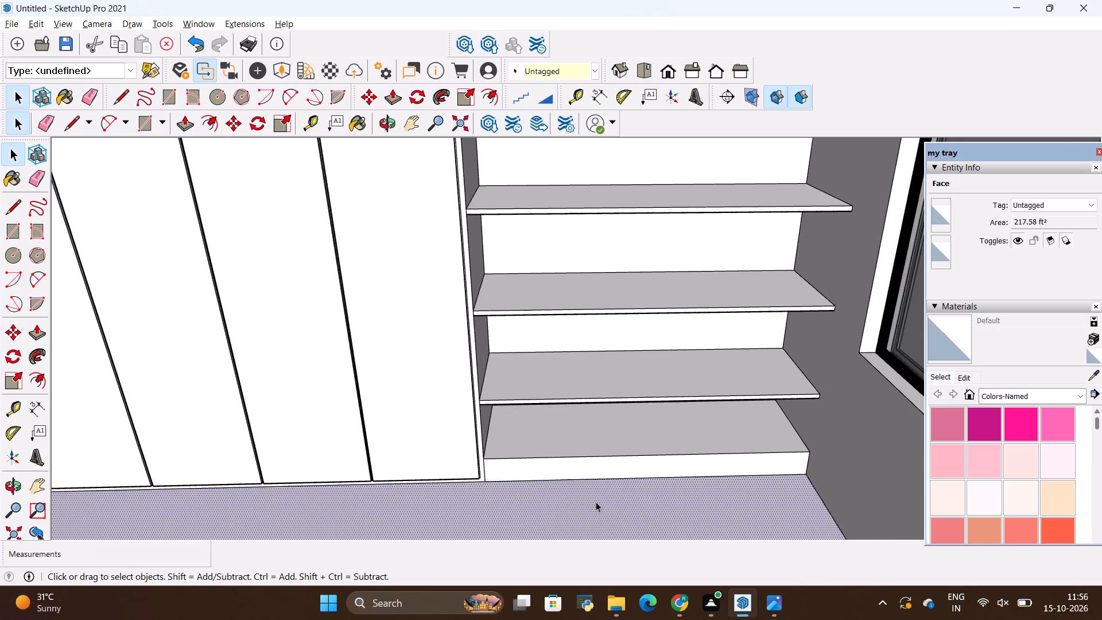
pyautogui.moveTo(596, 501); pyautogui.dragTo(591, 438, button='middle')
pyautogui.scroll(-5, 590, 416)
pyautogui.moveTo(589, 416); pyautogui.dragTo(587, 456, button='middle')
pyautogui.scroll(8, 597, 428)
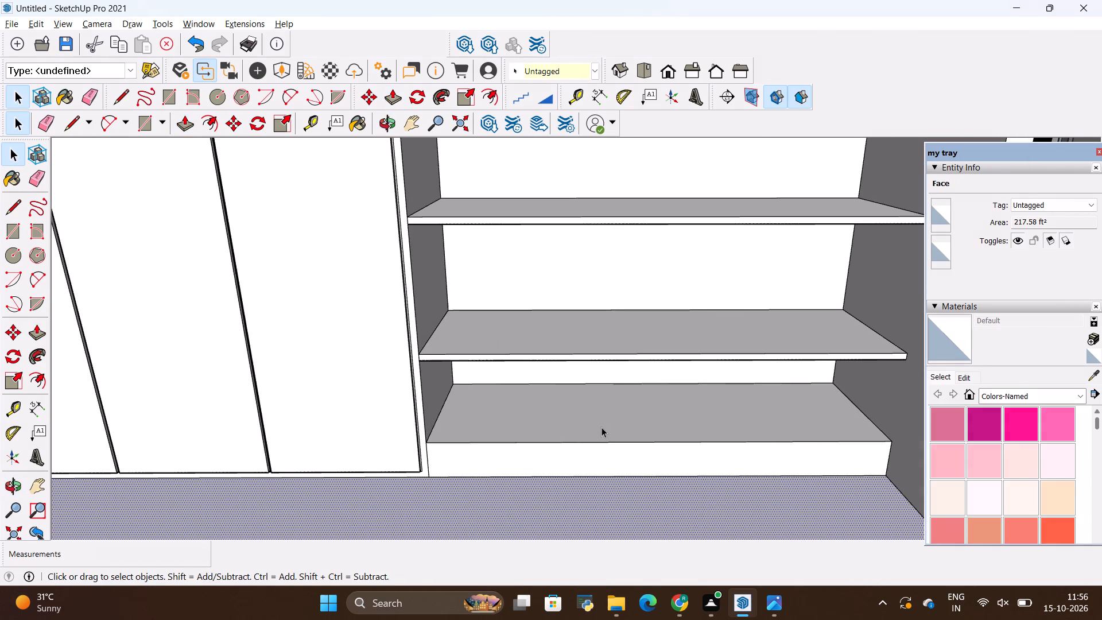
pyautogui.press('p')
pyautogui.click(602, 427)
pyautogui.press('Escape')
pyautogui.click(603, 413)
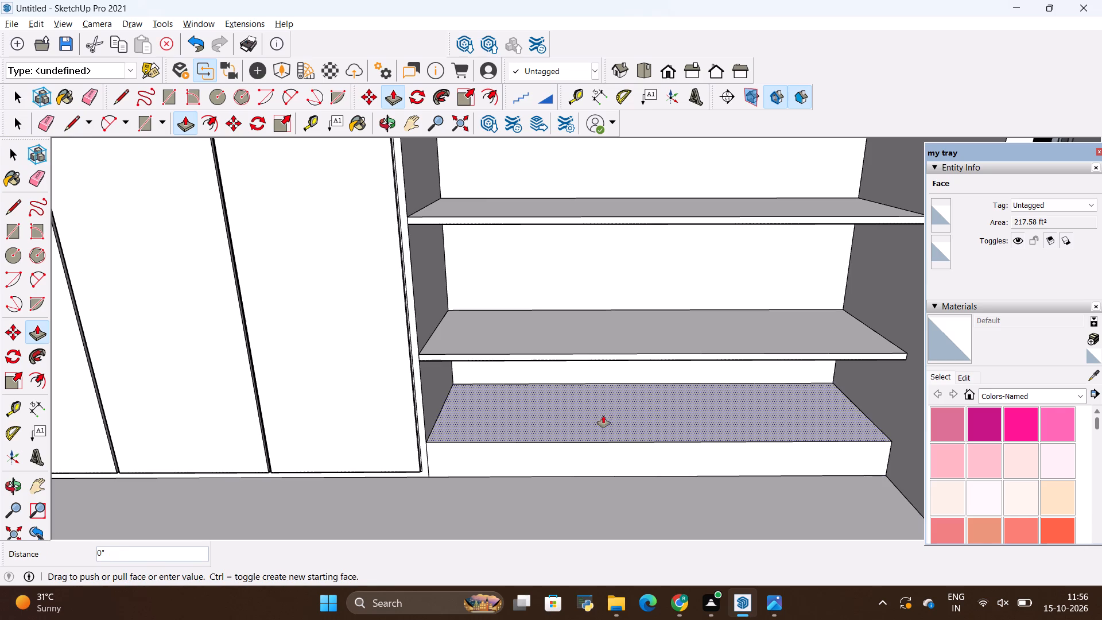
pyautogui.press('BackSpace')
pyautogui.press('1')
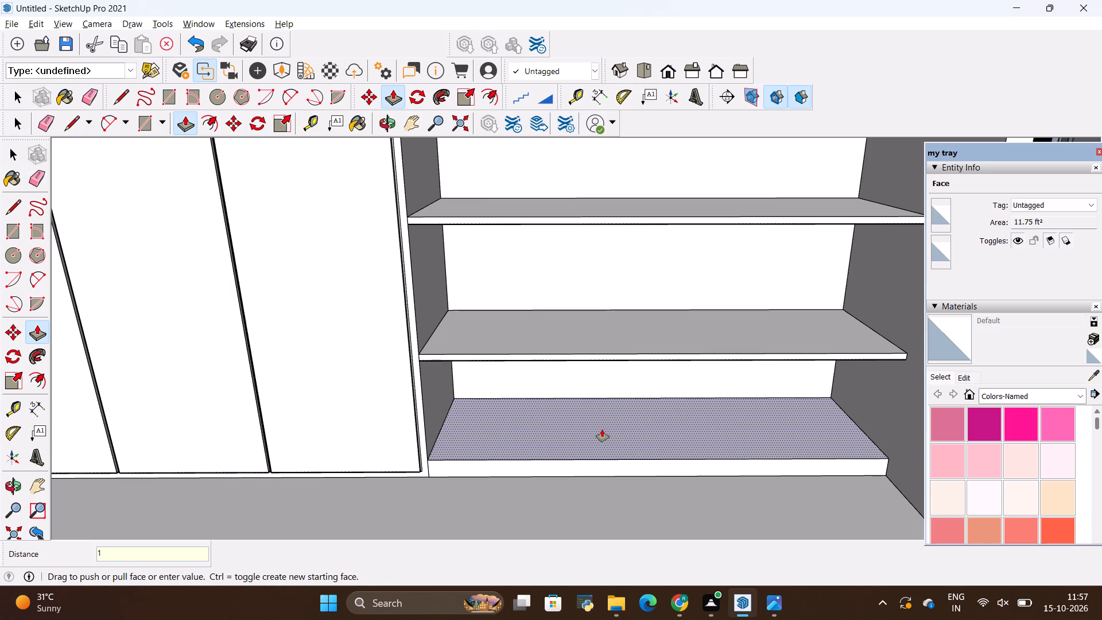
pyautogui.press('BackSpace')
pyautogui.press('5')
pyautogui.hotkey('shift', '"')
pyautogui.press('Return')
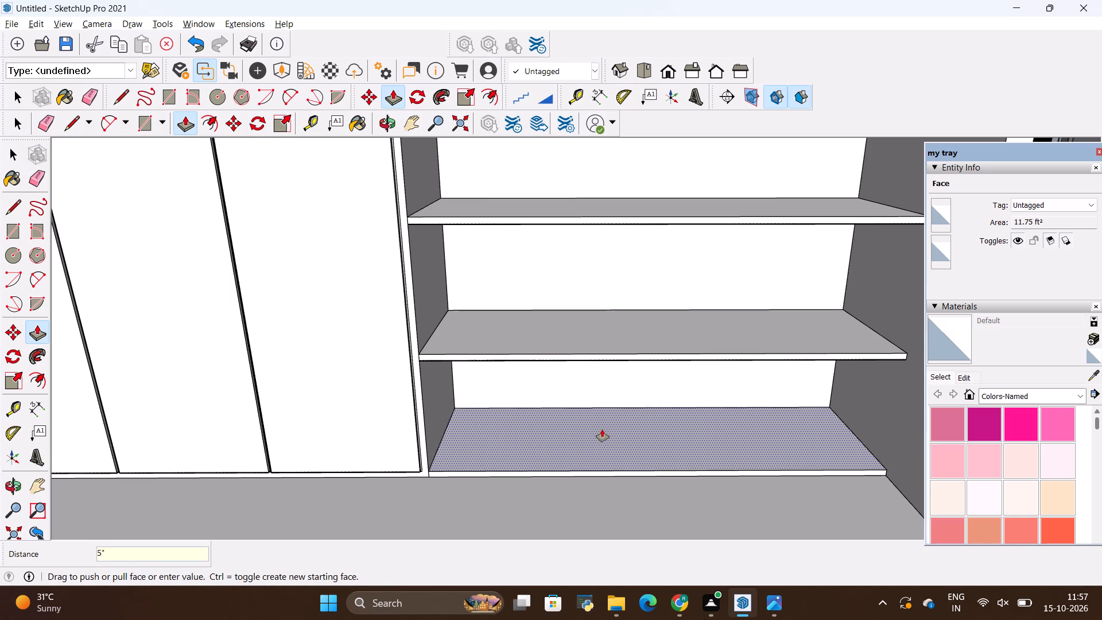
pyautogui.press('space')
pyautogui.click(623, 389)
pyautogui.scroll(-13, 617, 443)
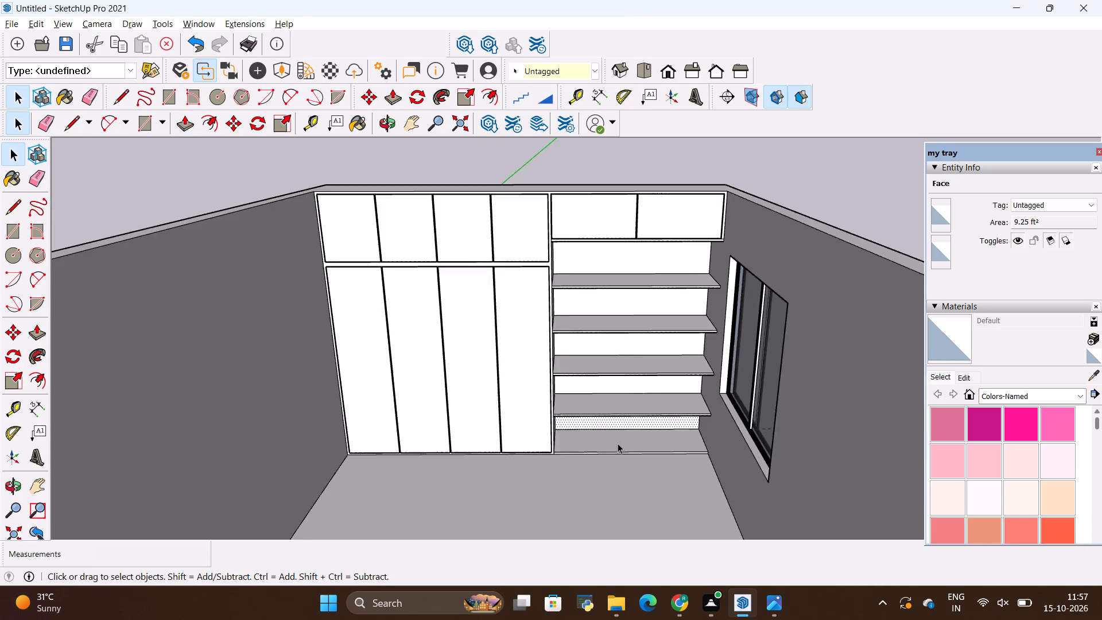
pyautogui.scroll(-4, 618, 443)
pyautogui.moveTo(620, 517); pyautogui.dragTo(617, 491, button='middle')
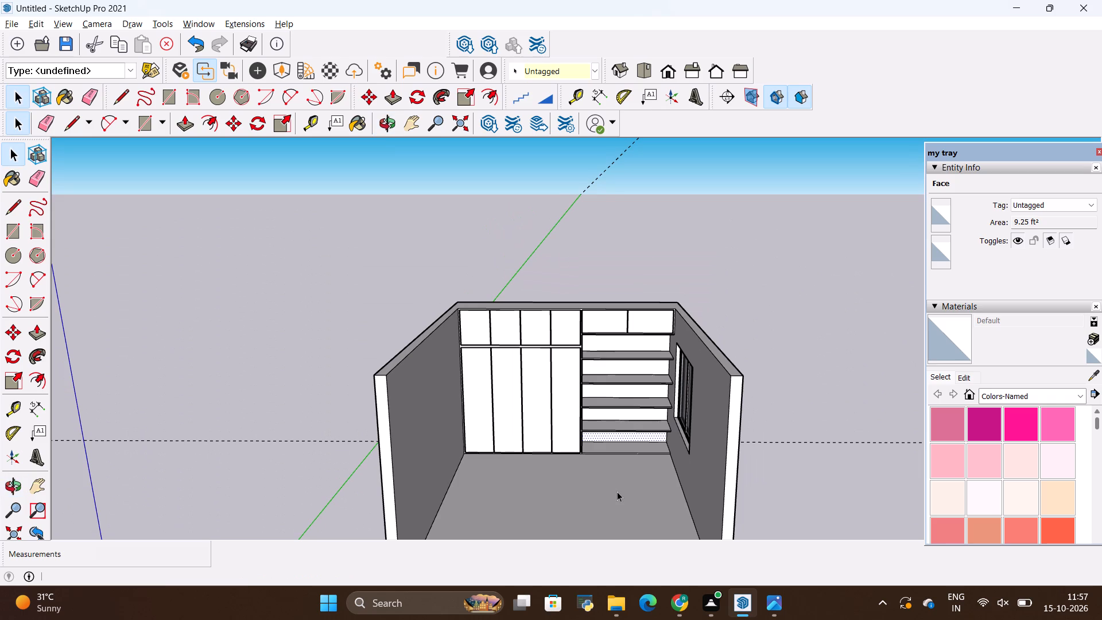
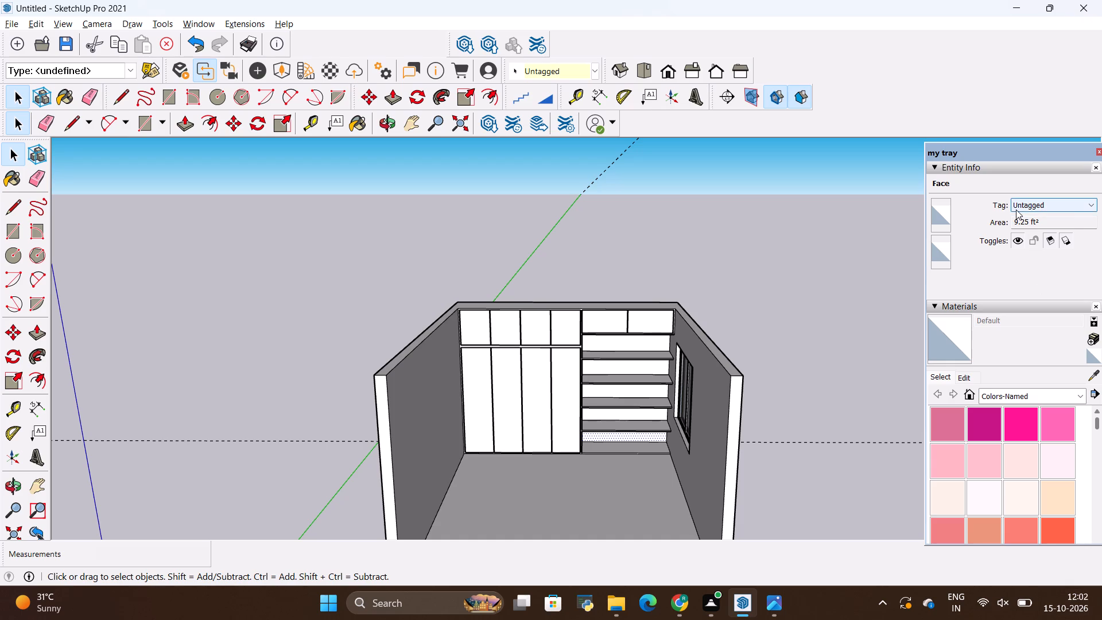
# Inspect the whole room model, including the wardrobe, shelves and new base, from several angles.
pyautogui.scroll(-1, 967, 179)
pyautogui.scroll(-3, 254, 313)
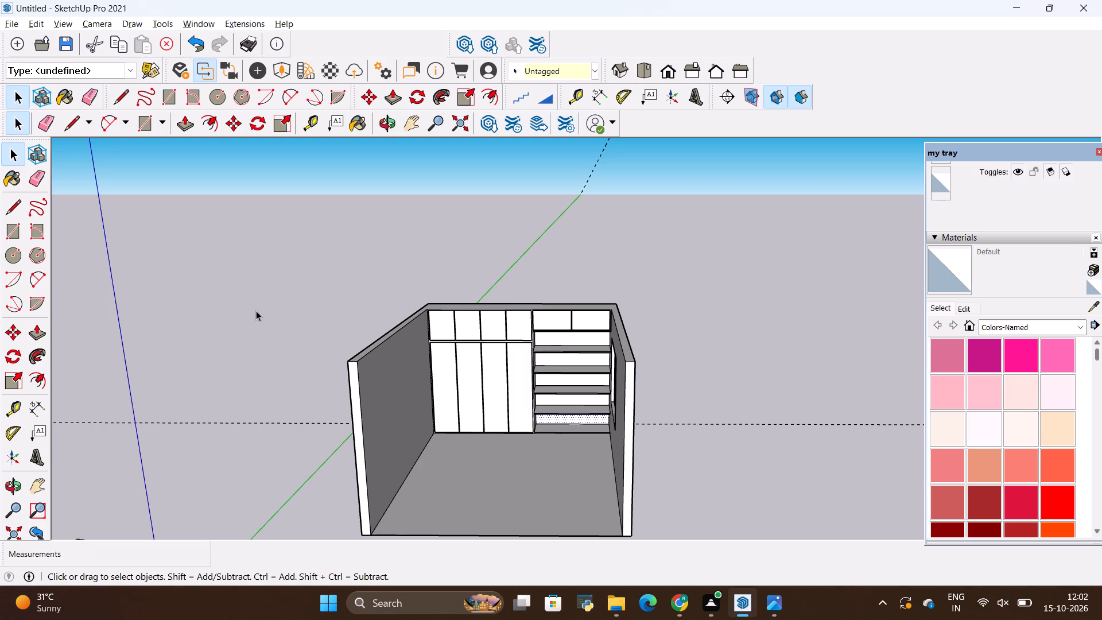
pyautogui.scroll(-9, 364, 312)
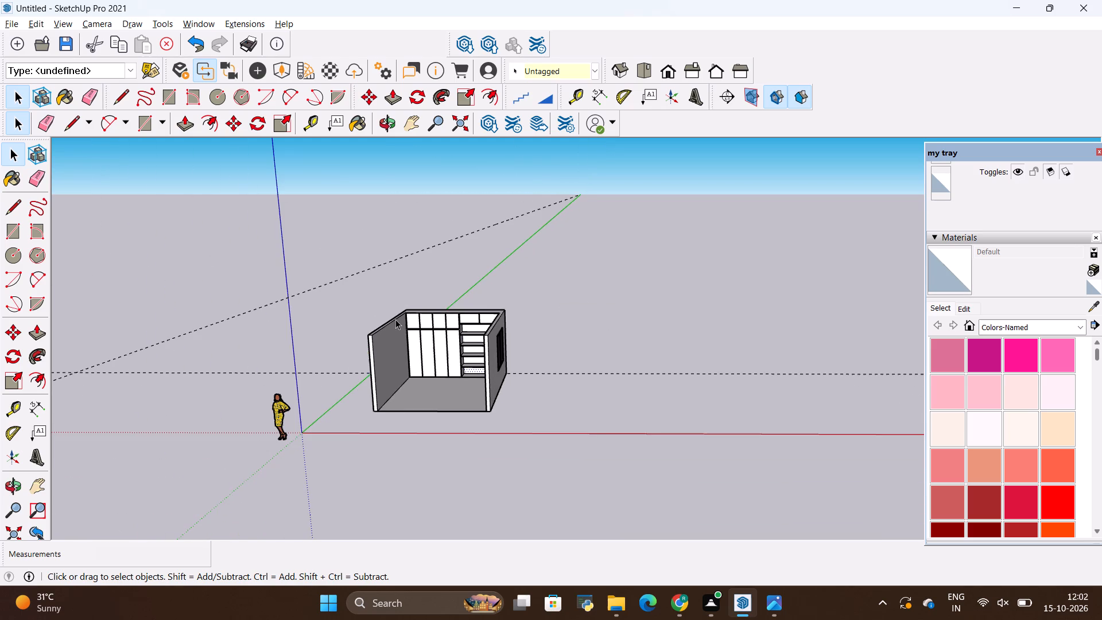
pyautogui.scroll(-4, 460, 327)
pyautogui.moveTo(437, 346); pyautogui.dragTo(519, 355, button='middle')
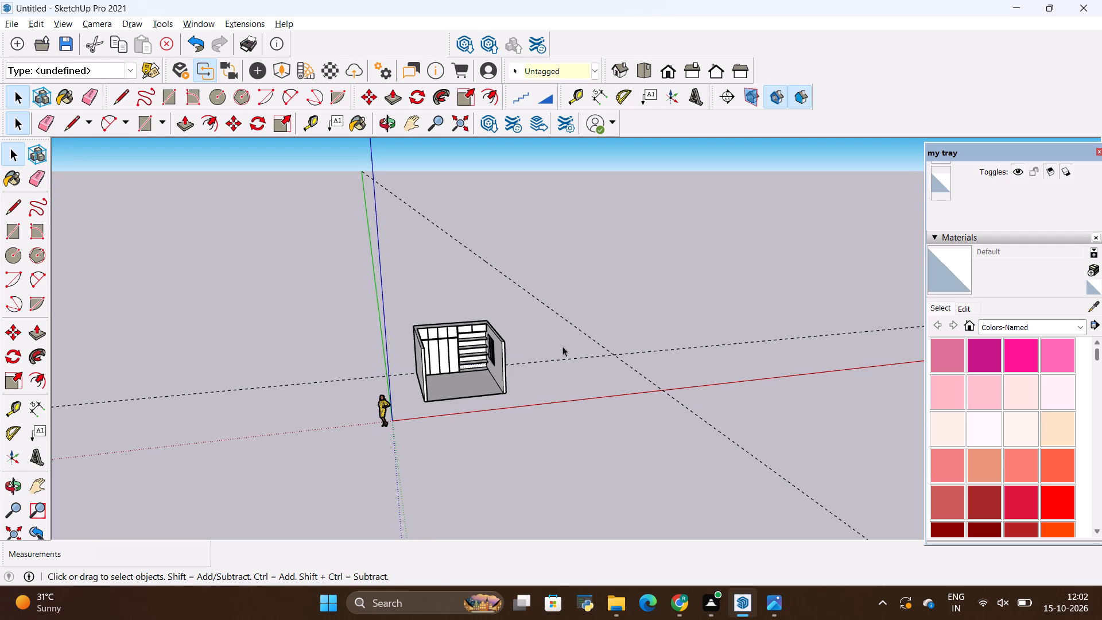
pyautogui.scroll(-3, 453, 346)
pyautogui.scroll(8, 422, 331)
pyautogui.moveTo(491, 407); pyautogui.dragTo(486, 410, button='middle')
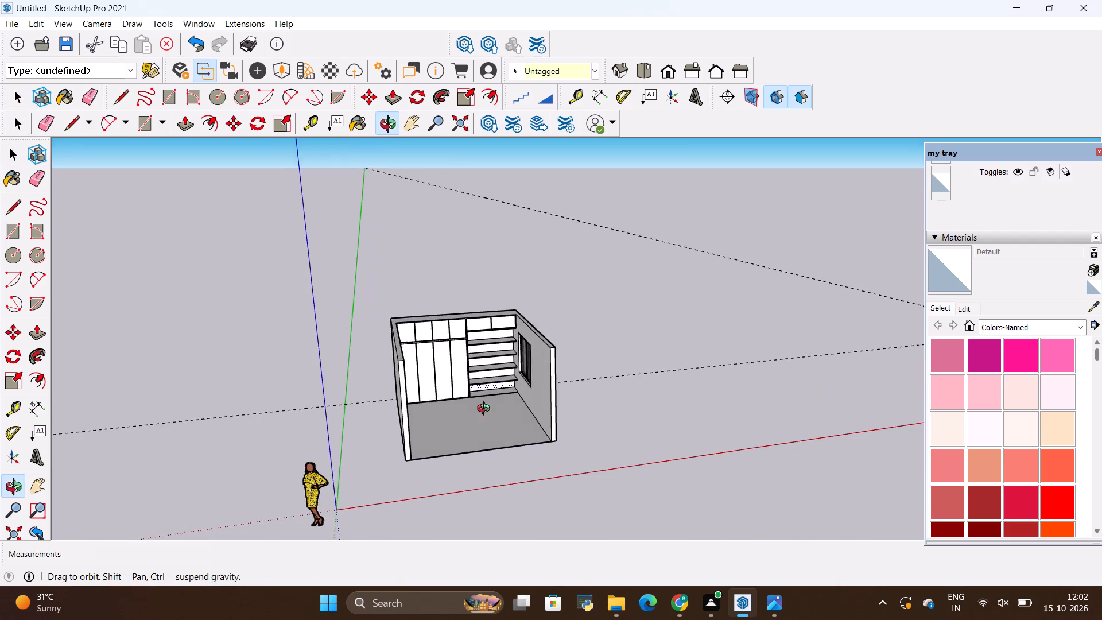
pyautogui.moveTo(486, 410); pyautogui.dragTo(519, 417, button='middle')
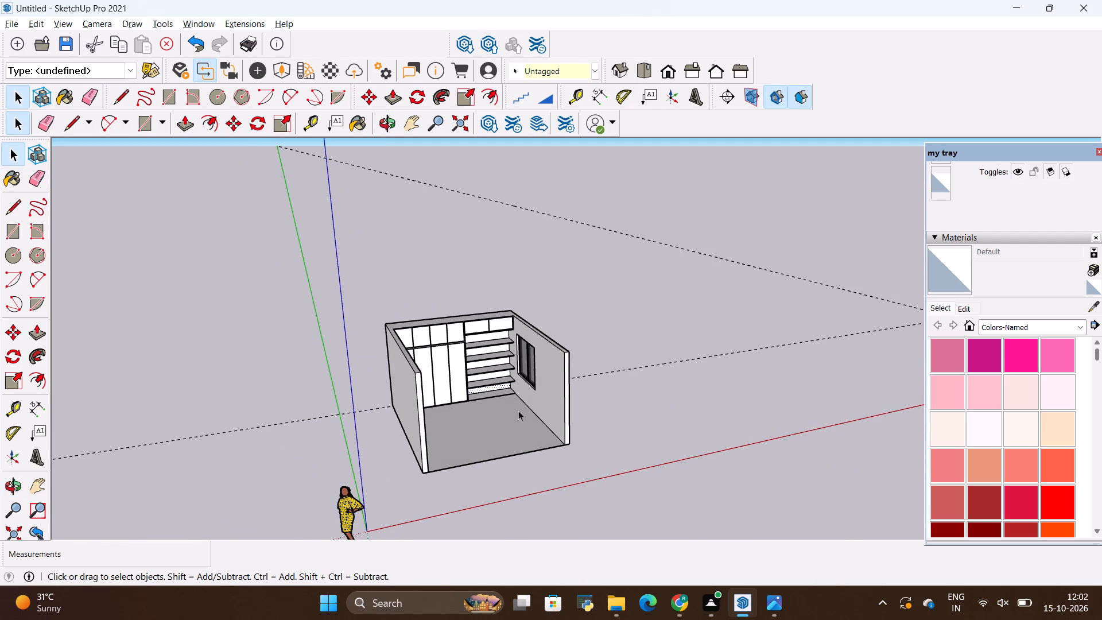
pyautogui.scroll(1, 509, 416)
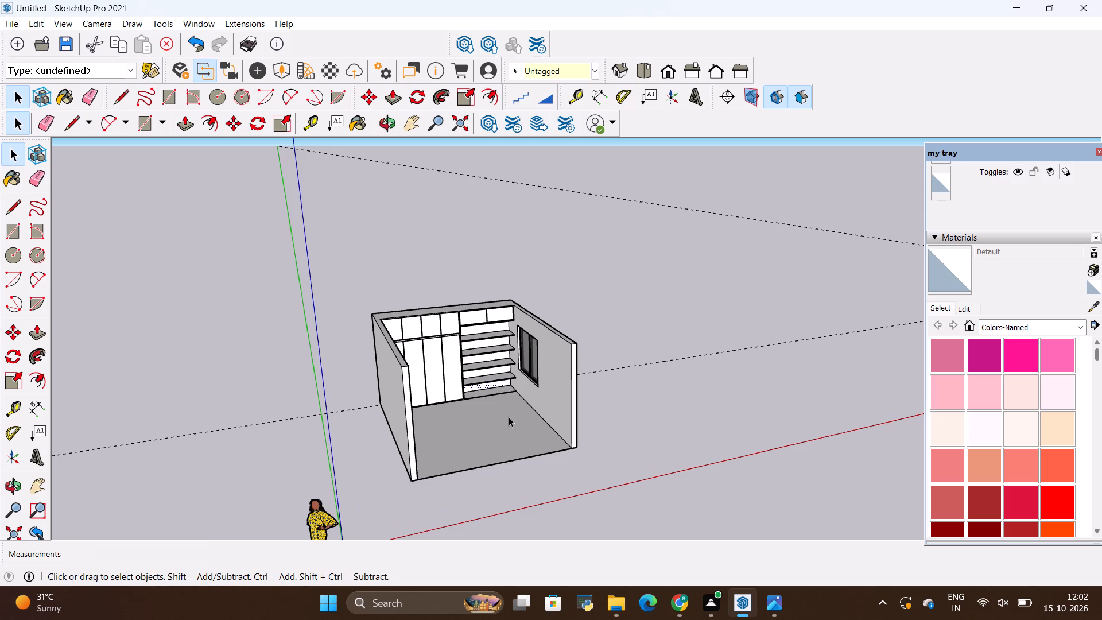
# Compare the modelled wardrobe, shelves and window wall with the bedroom reference image.
pyautogui.hotkey('alt', 'Tab')
pyautogui.hotkey('alt', 'Tab')
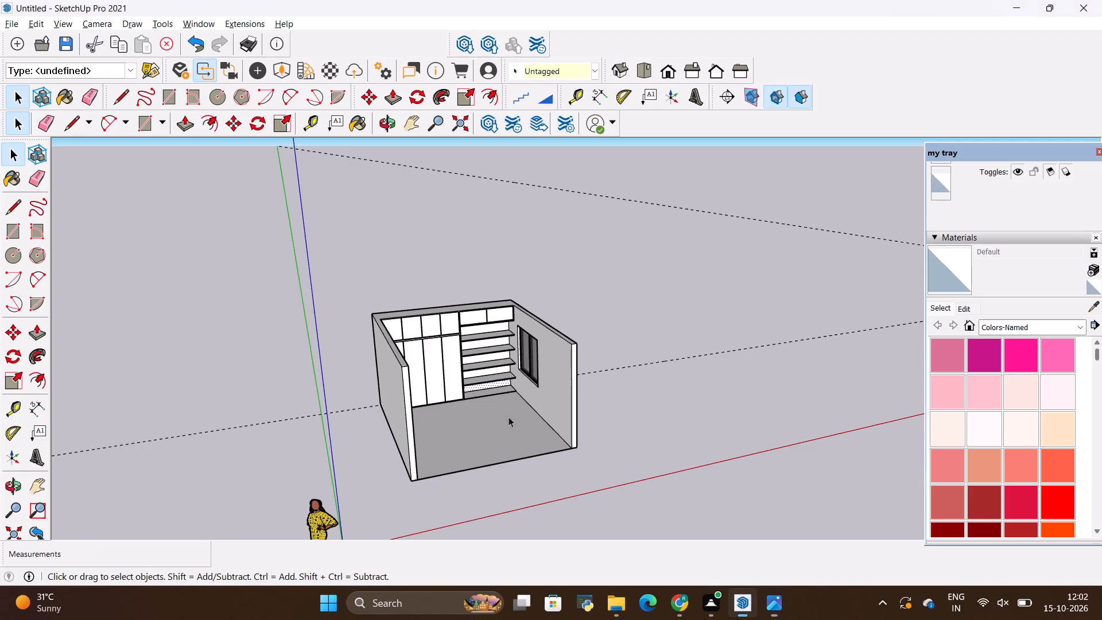
pyautogui.hotkey('alt', 'Tab')
pyautogui.hotkey('alt', 'Tab')
pyautogui.scroll(6, 490, 415)
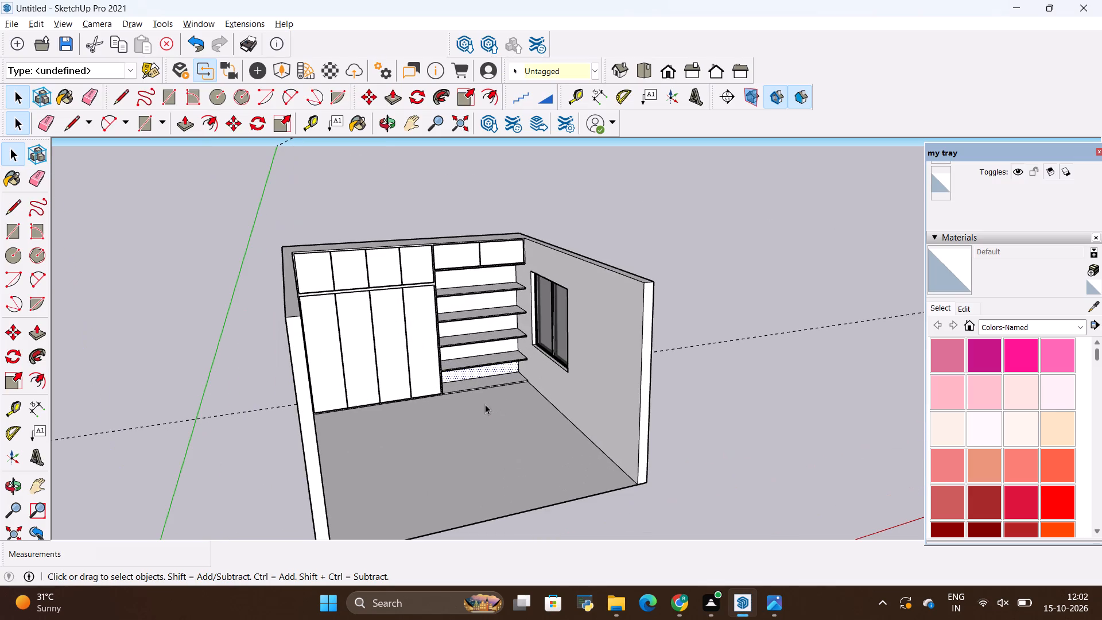
pyautogui.moveTo(467, 445); pyautogui.dragTo(443, 428, button='middle')
pyautogui.scroll(1, 467, 445)
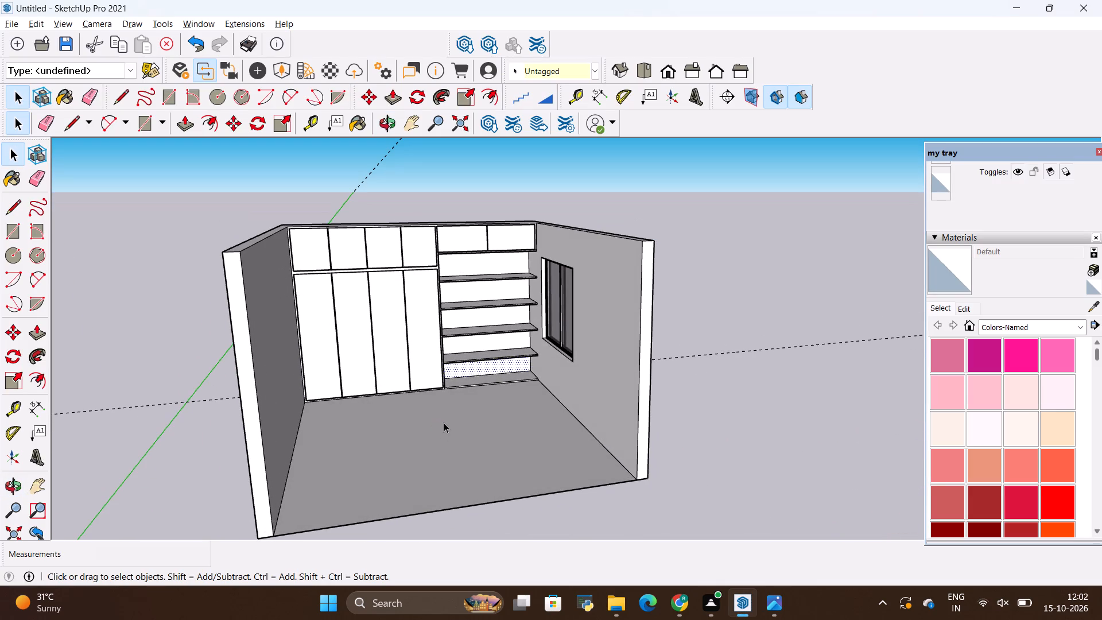
pyautogui.hotkey('alt', 'Tab')
pyautogui.hotkey('alt', 'Tab')
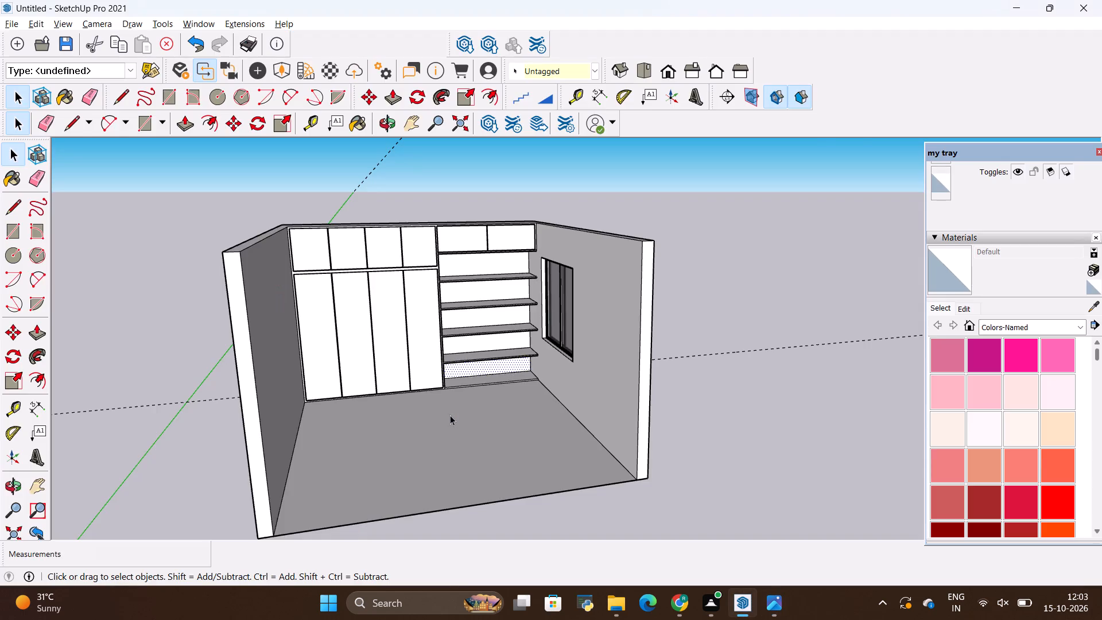
pyautogui.hotkey('alt', 'Tab')
pyautogui.hotkey('alt', 'Tab')
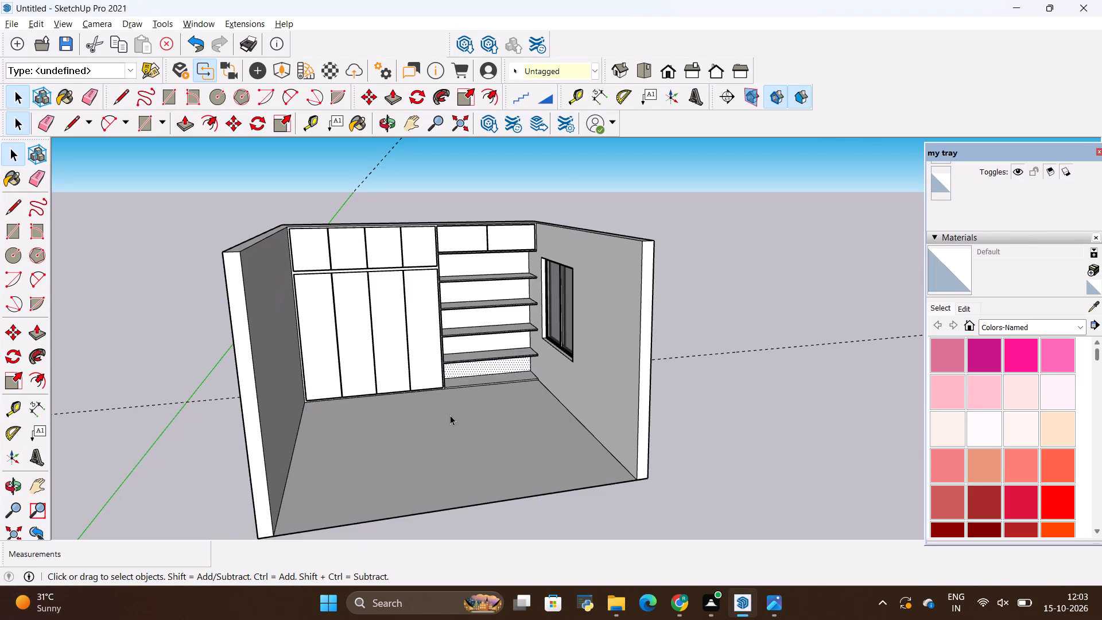
pyautogui.hotkey('alt', 'Tab')
pyautogui.hotkey('alt', 'Tab')
pyautogui.scroll(1, 482, 426)
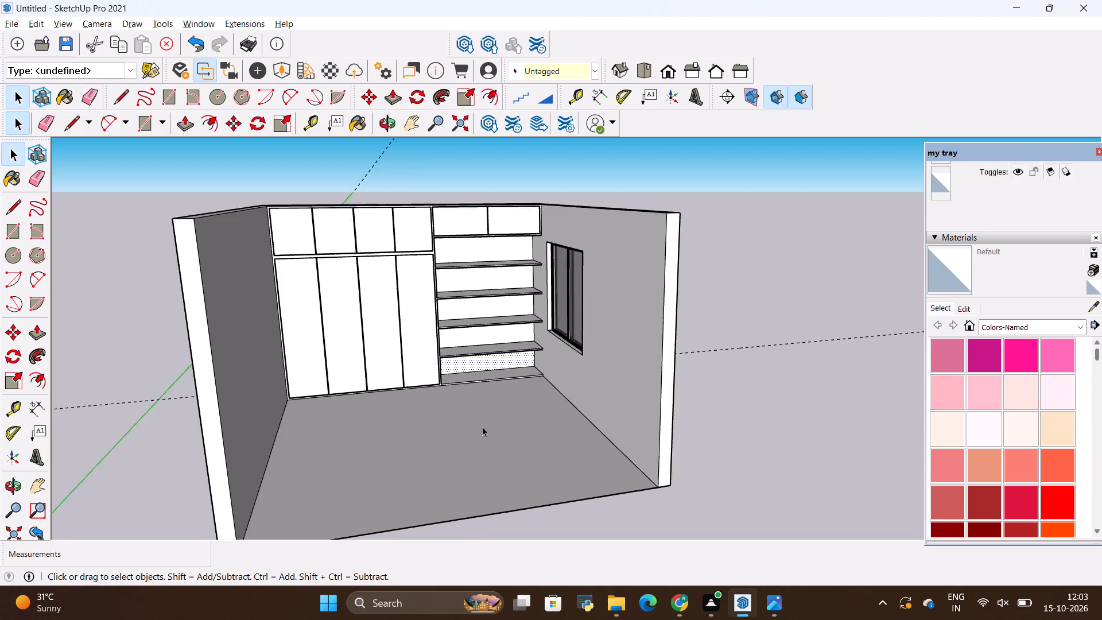
pyautogui.scroll(1, 482, 427)
pyautogui.scroll(-3, 478, 409)
pyautogui.moveTo(478, 405); pyautogui.dragTo(503, 451, button='middle')
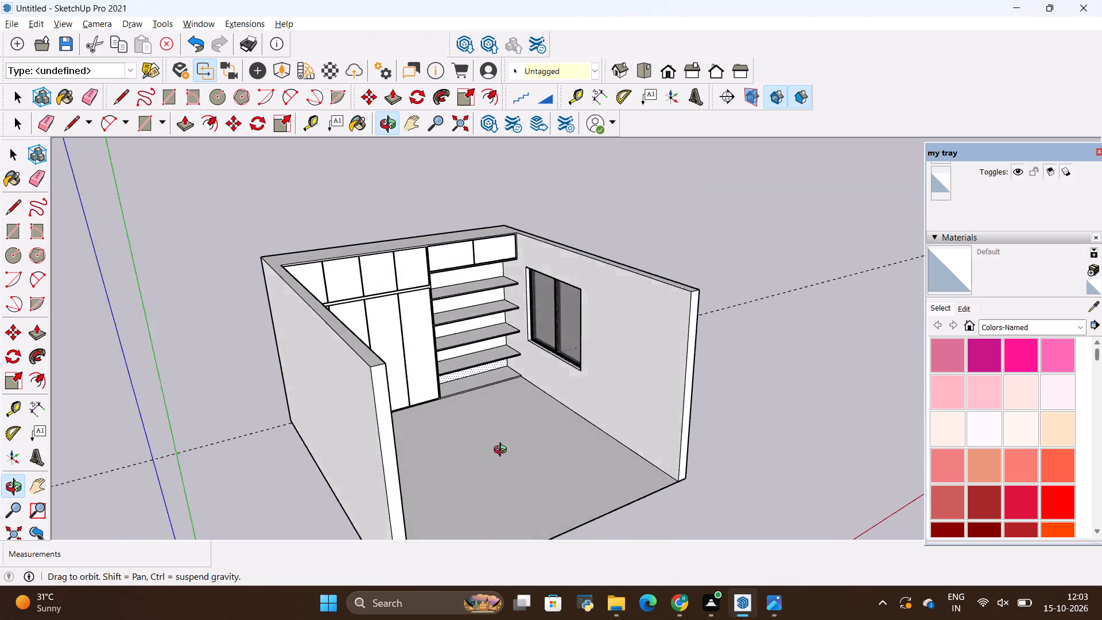
pyautogui.moveTo(503, 451); pyautogui.dragTo(531, 408, button='middle')
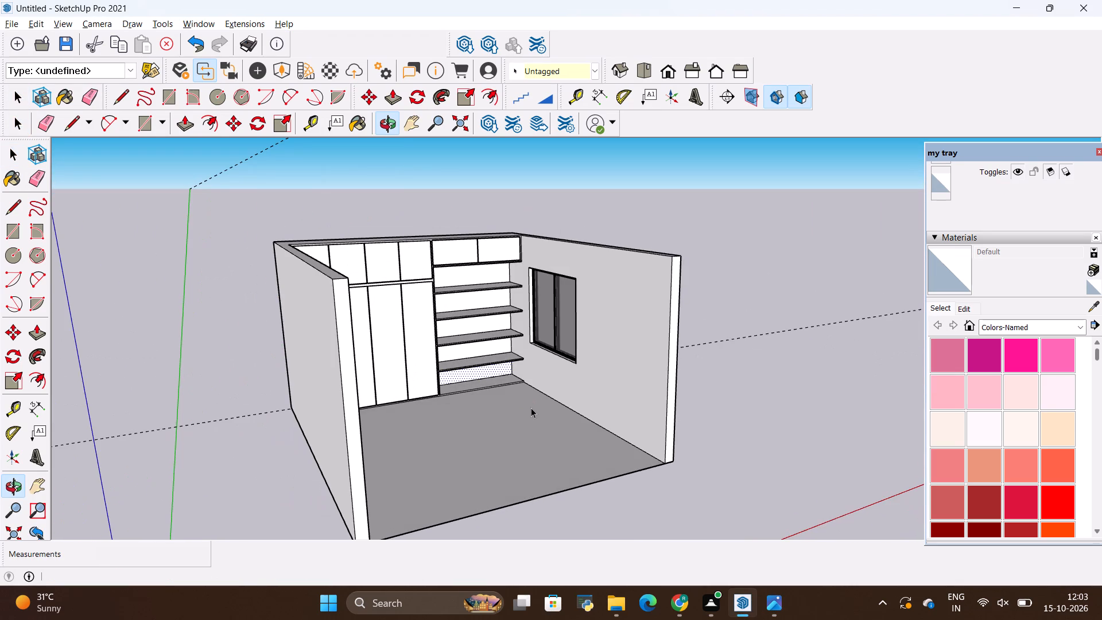
pyautogui.hotkey('alt', 'Tab')
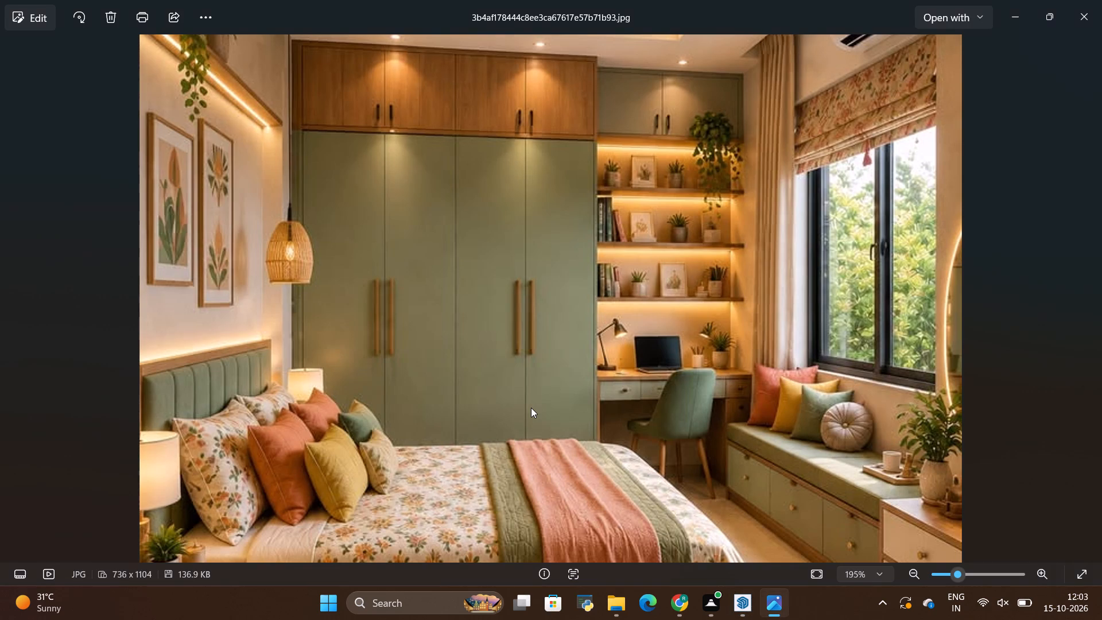
pyautogui.hotkey('alt', 'Tab')
pyautogui.hotkey('alt', 'Tab')
pyautogui.hotkey('alt', 'Tab')
pyautogui.moveTo(545, 433); pyautogui.dragTo(435, 486, button='middle')
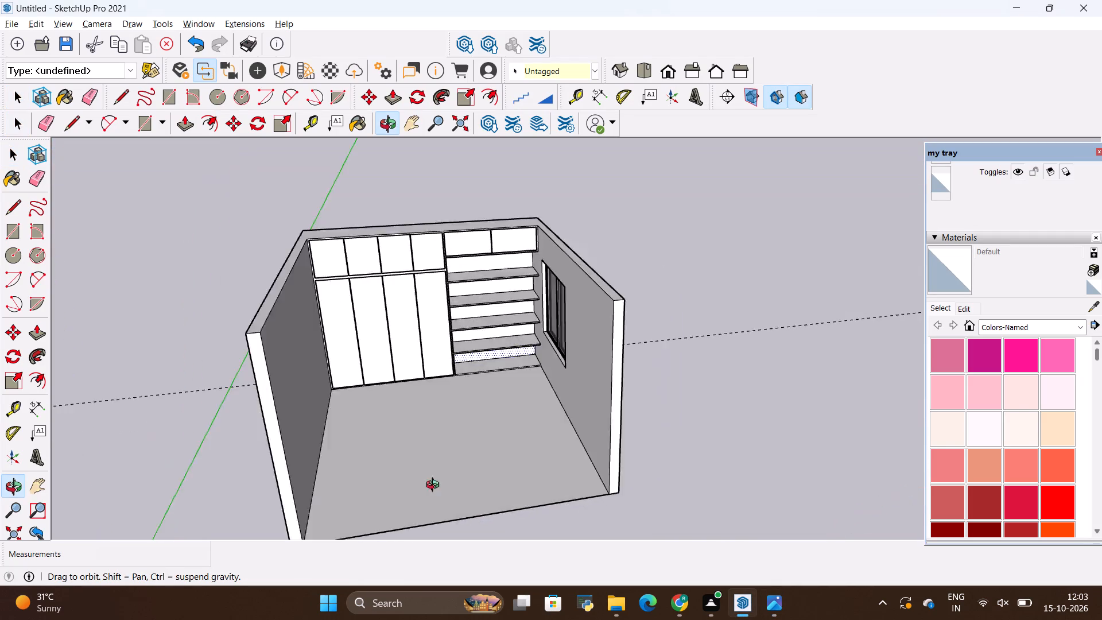
pyautogui.moveTo(435, 486); pyautogui.dragTo(359, 435, button='middle')
pyautogui.hotkey('alt', 'Tab')
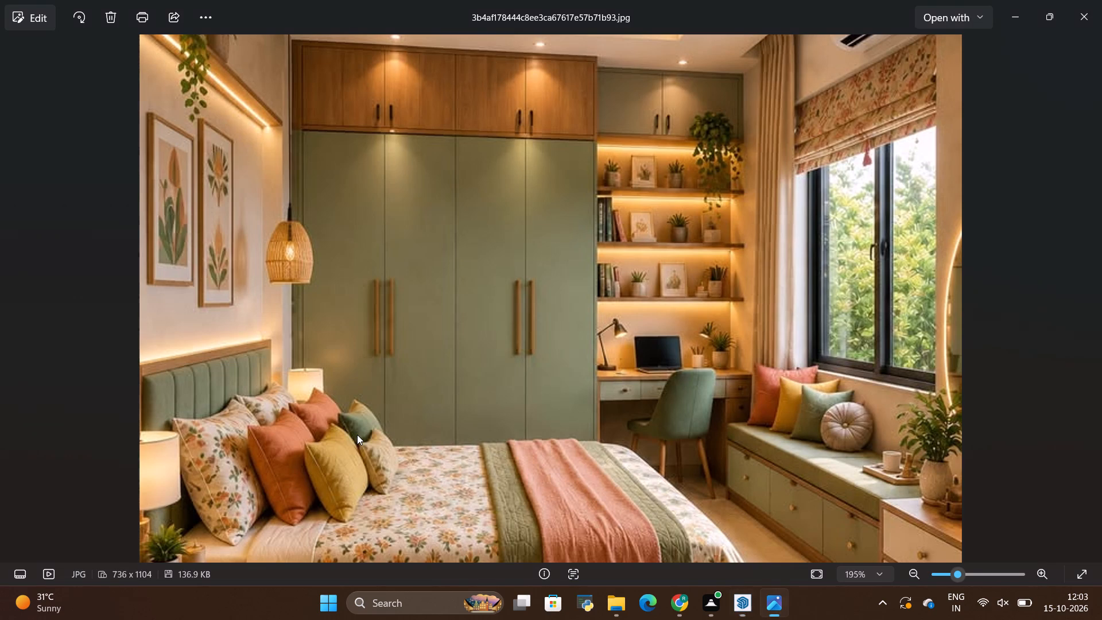
pyautogui.hotkey('alt', 'Tab')
pyautogui.scroll(5, 379, 318)
pyautogui.hotkey('alt', 'Tab')
pyautogui.scroll(-3, 514, 280)
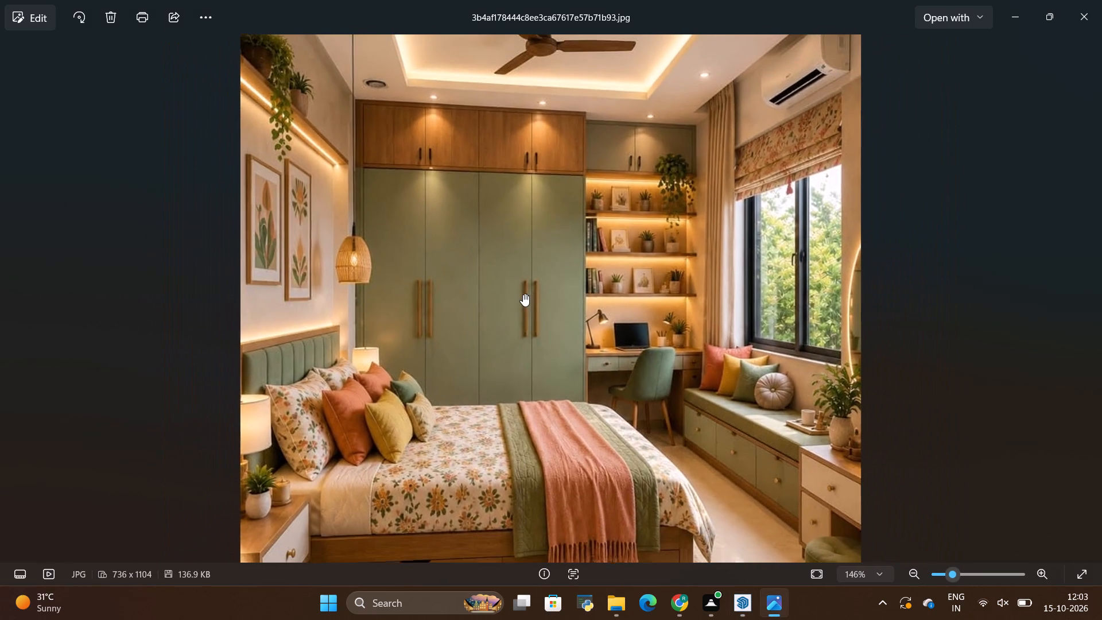
pyautogui.scroll(-2, 519, 270)
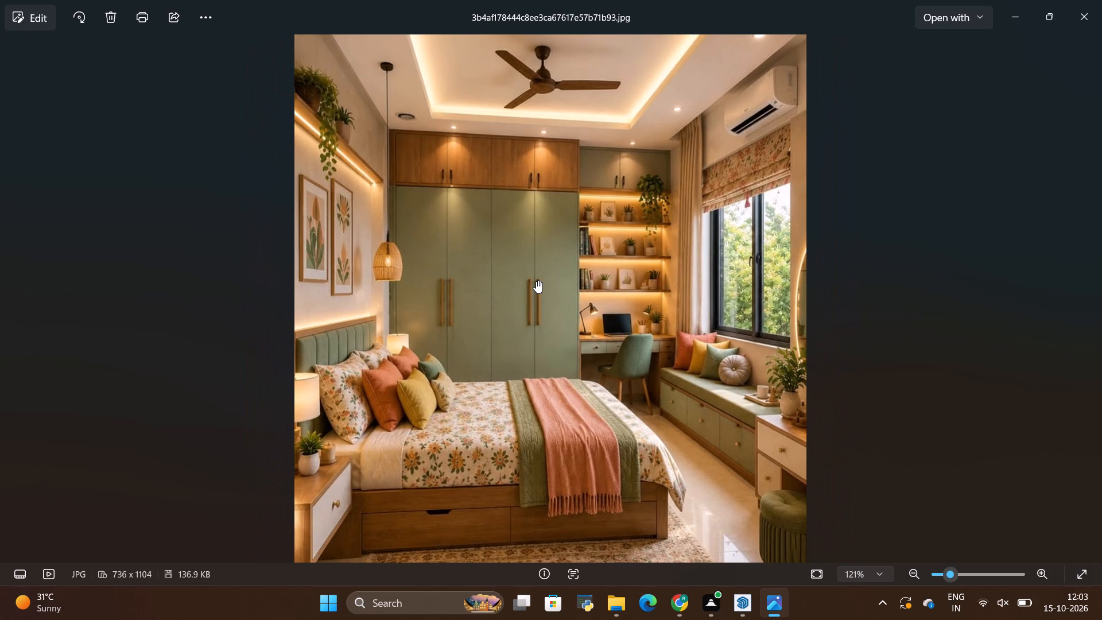
pyautogui.scroll(1, 584, 178)
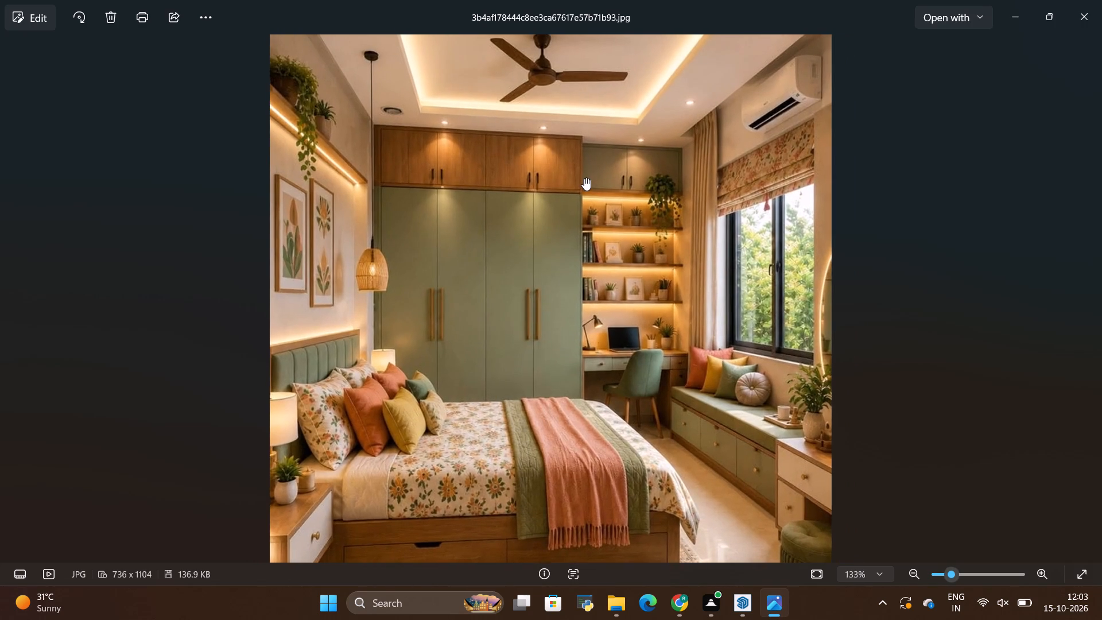
pyautogui.hotkey('alt', 'Tab')
pyautogui.hotkey('alt', 'Tab')
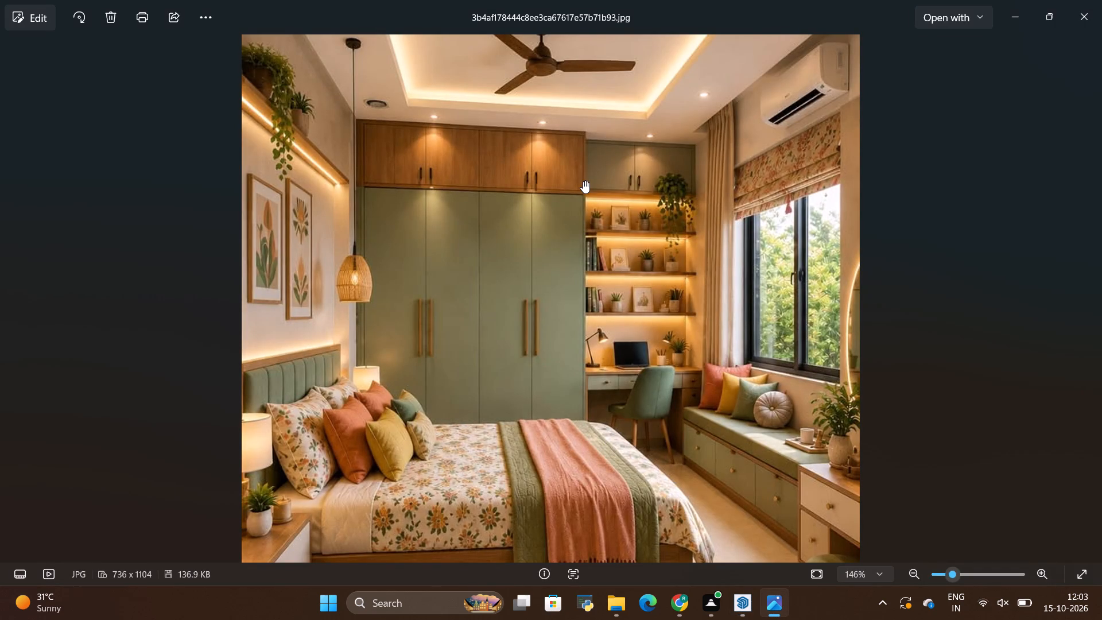
pyautogui.hotkey('alt', 'Tab')
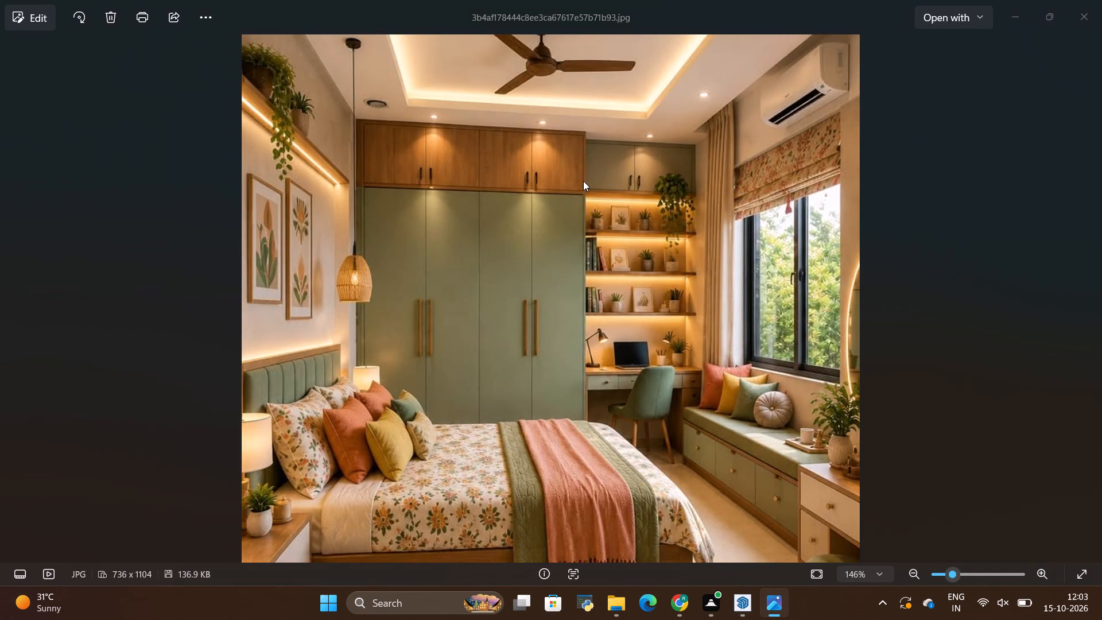
pyautogui.hotkey('alt', 'Tab')
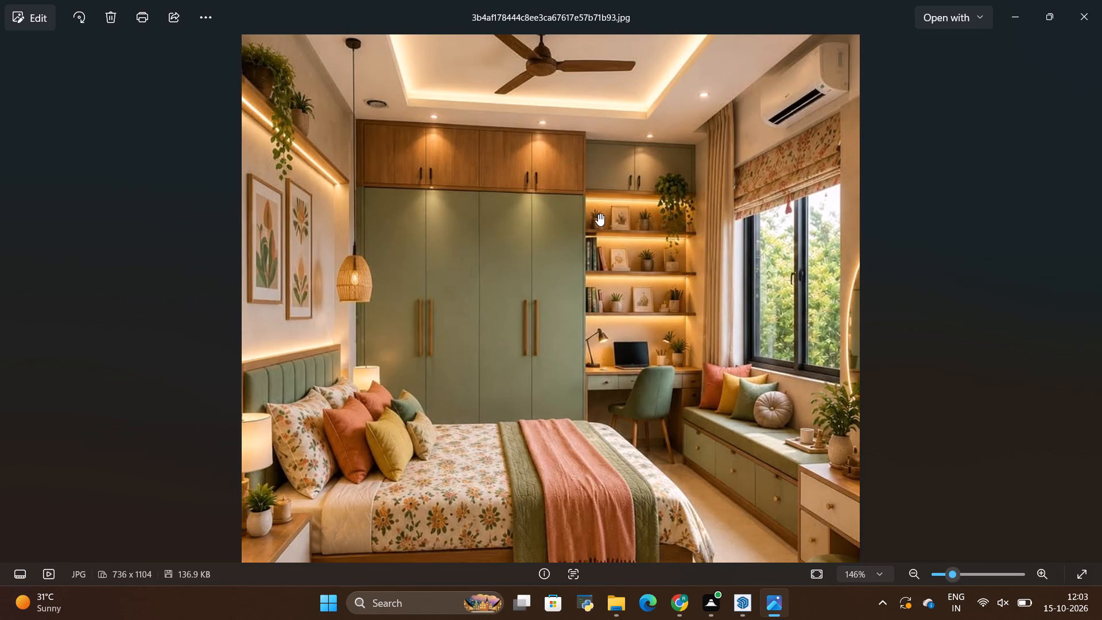
pyautogui.hotkey('alt', 'Tab')
pyautogui.hotkey('alt', 'Tab')
pyautogui.hotkey('alt', 'Tab')
pyautogui.hotkey('alt', 'Tab')
pyautogui.hotkey('alt', 'Tab')
pyautogui.scroll(-2, 606, 216)
pyautogui.moveTo(609, 268); pyautogui.dragTo(684, 289, button='middle')
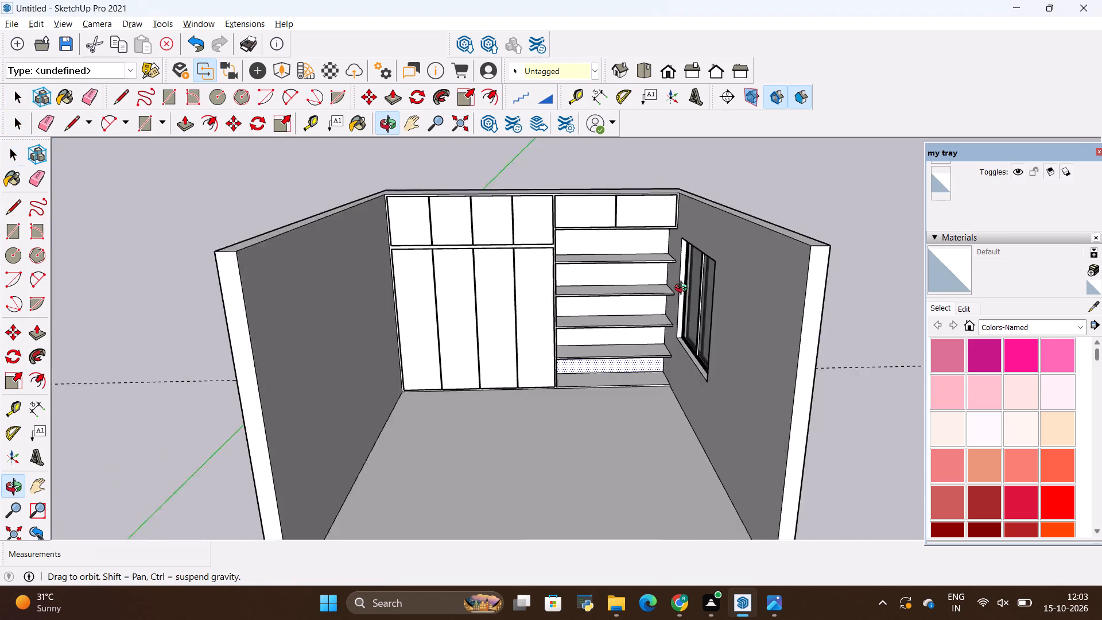
pyautogui.moveTo(684, 289); pyautogui.dragTo(712, 273, button='middle')
pyautogui.hotkey('alt', 'Tab')
pyautogui.hotkey('alt', 'Tab')
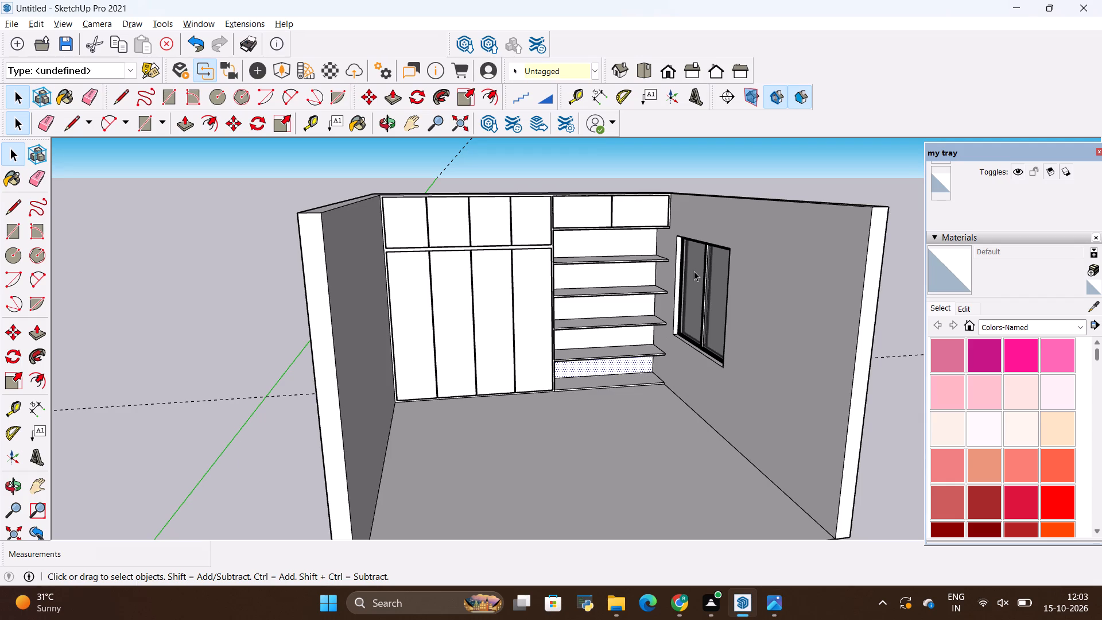
pyautogui.hotkey('alt', 'Tab')
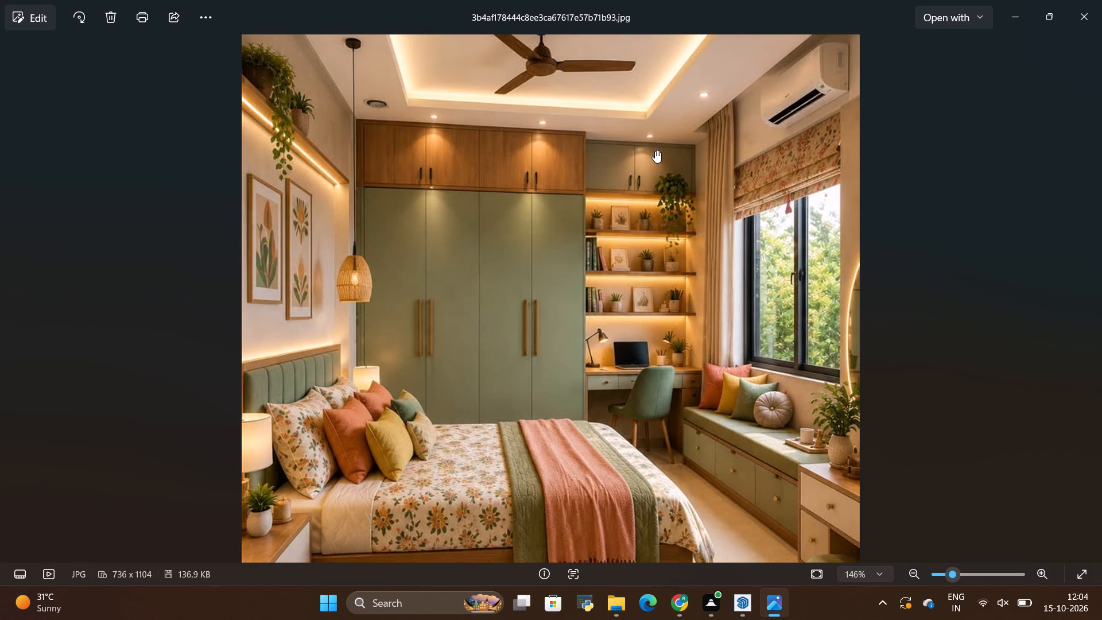
pyautogui.hotkey('alt', 'Tab')
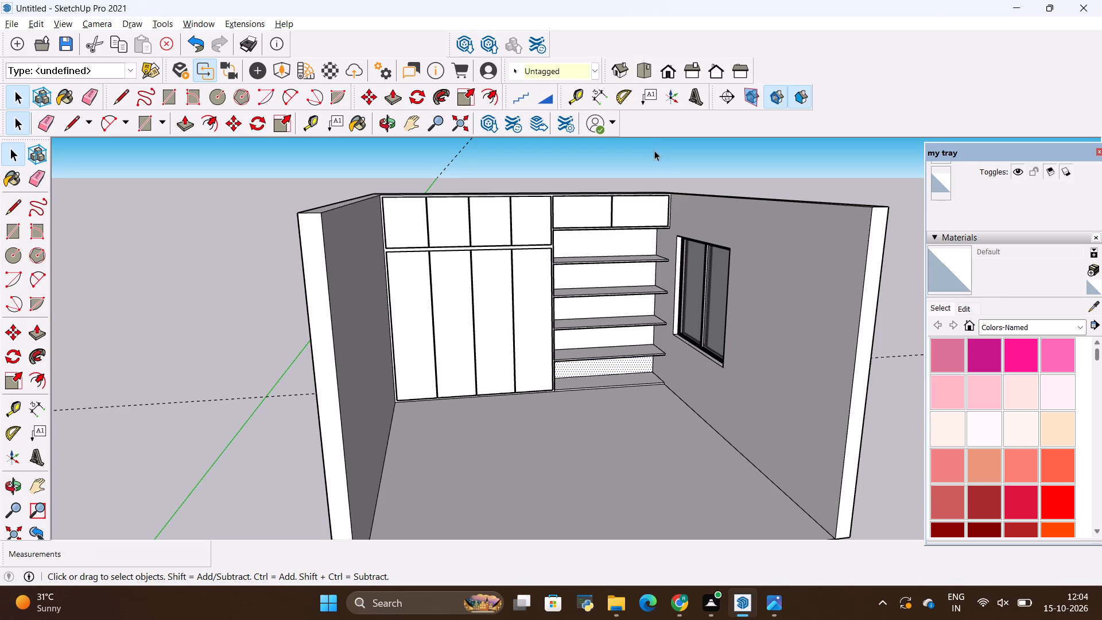
pyautogui.hotkey('alt', 'Tab')
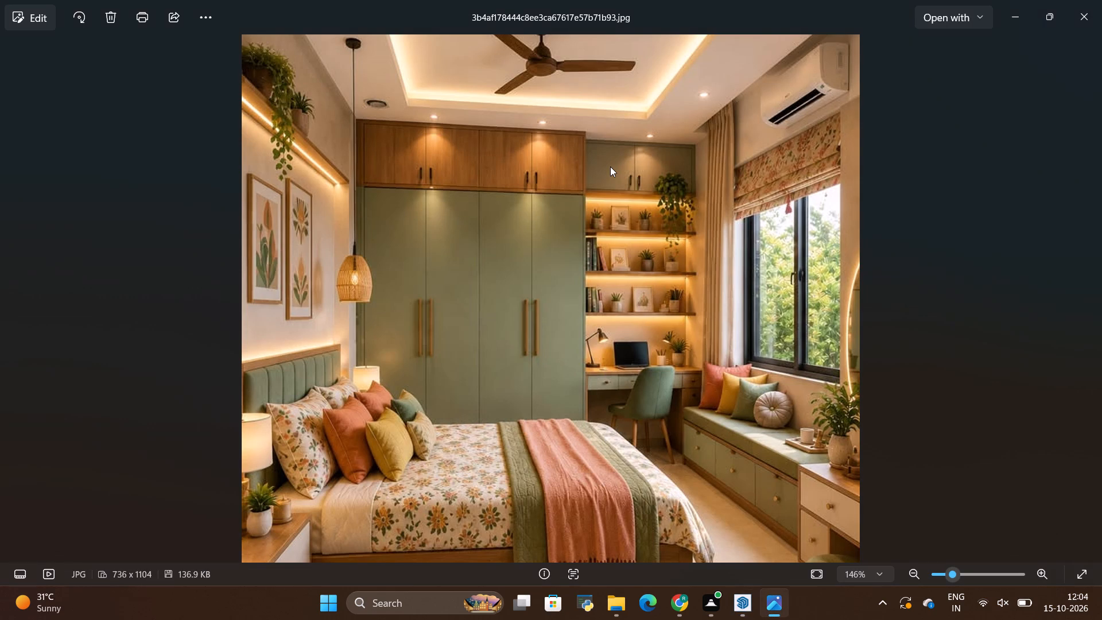
pyautogui.hotkey('alt', 'Tab')
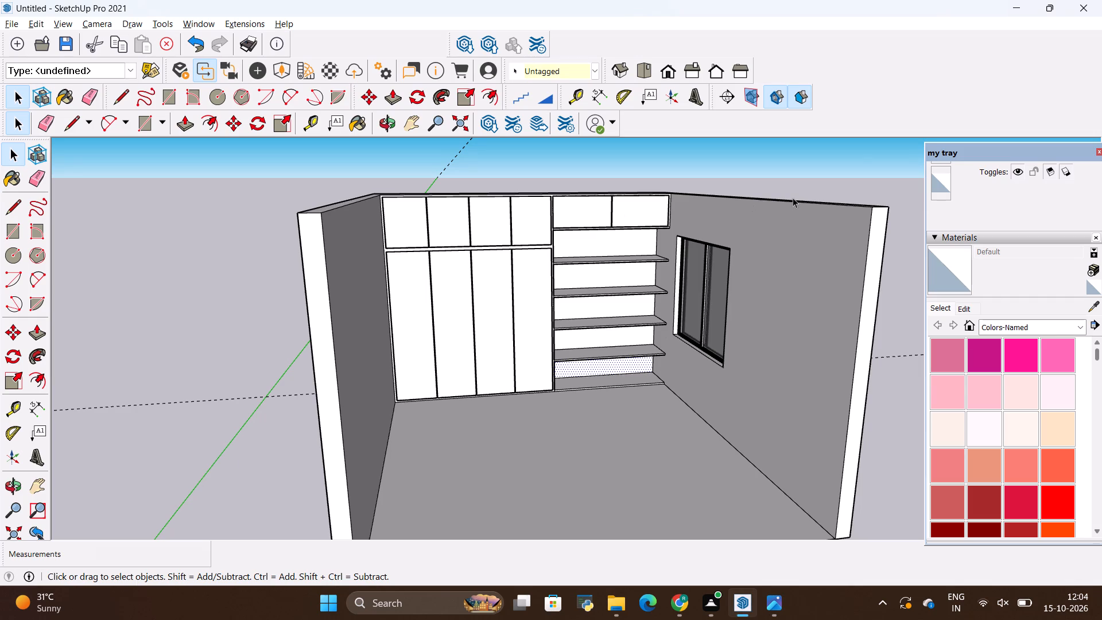
# Begin a new material and browse to the all materials folder for its texture image.
pyautogui.click(1092, 269)
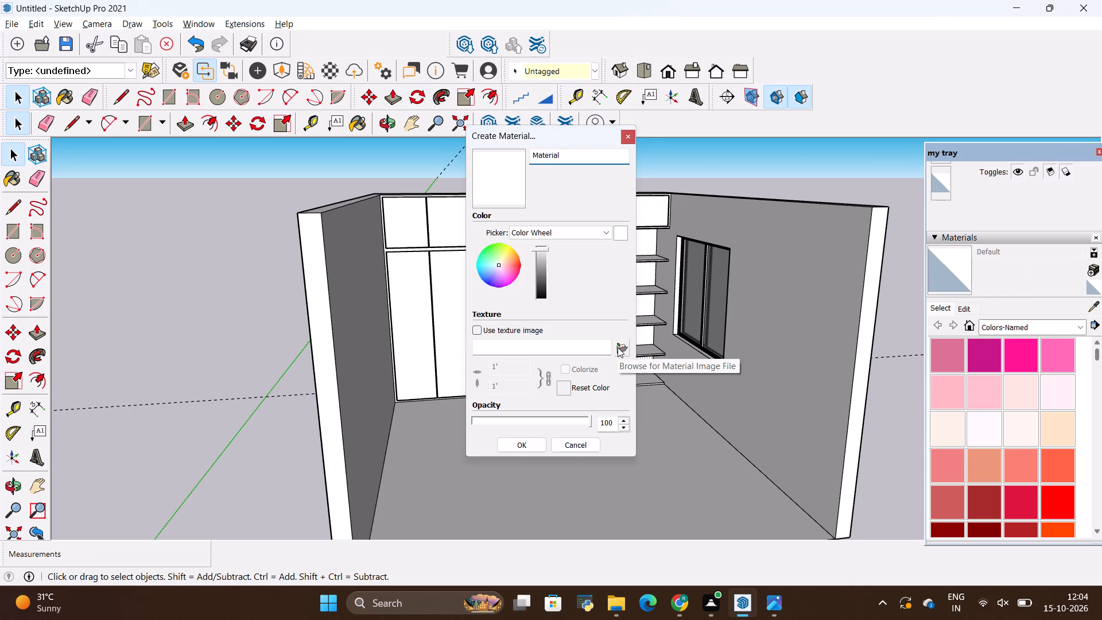
pyautogui.click(618, 347)
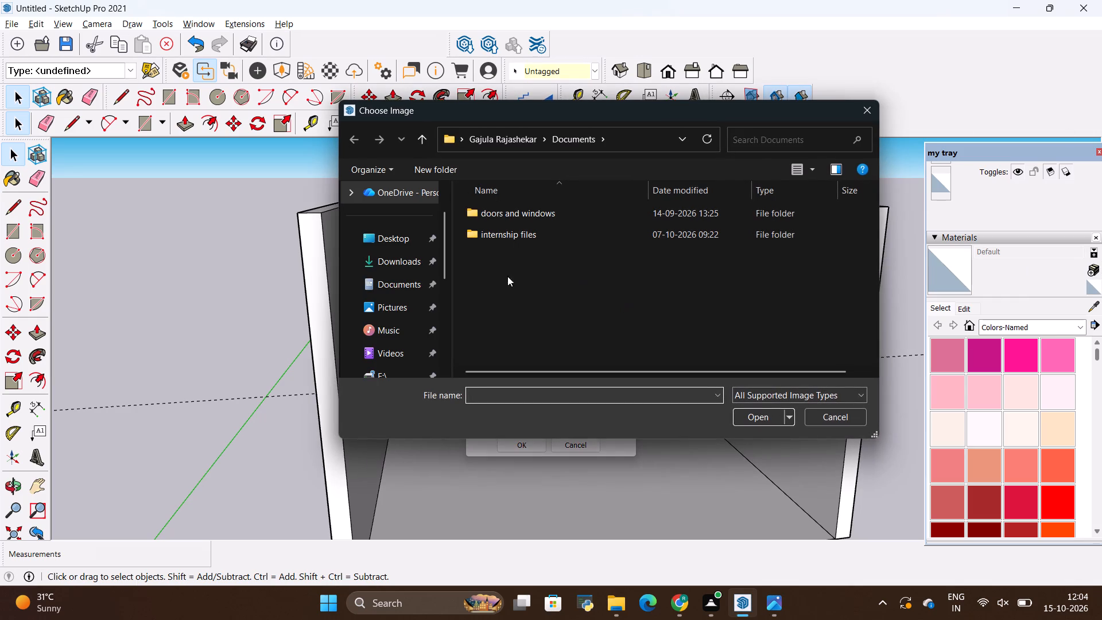
pyautogui.click(394, 268)
pyautogui.scroll(-1, 495, 271)
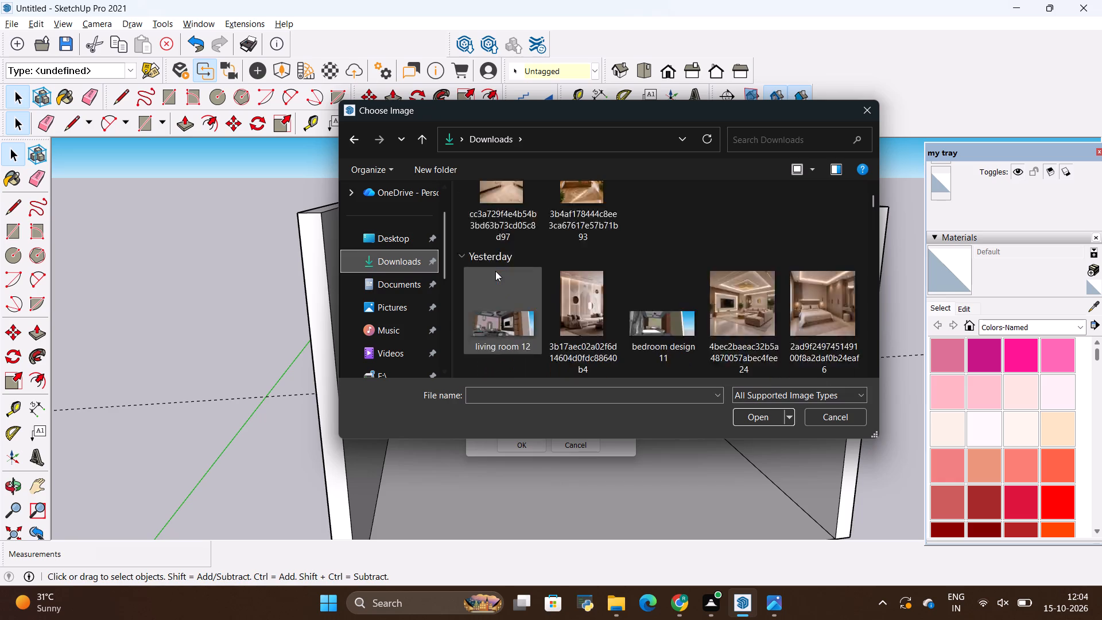
pyautogui.scroll(-1, 495, 271)
pyautogui.scroll(2, 495, 271)
pyautogui.scroll(-2, 370, 282)
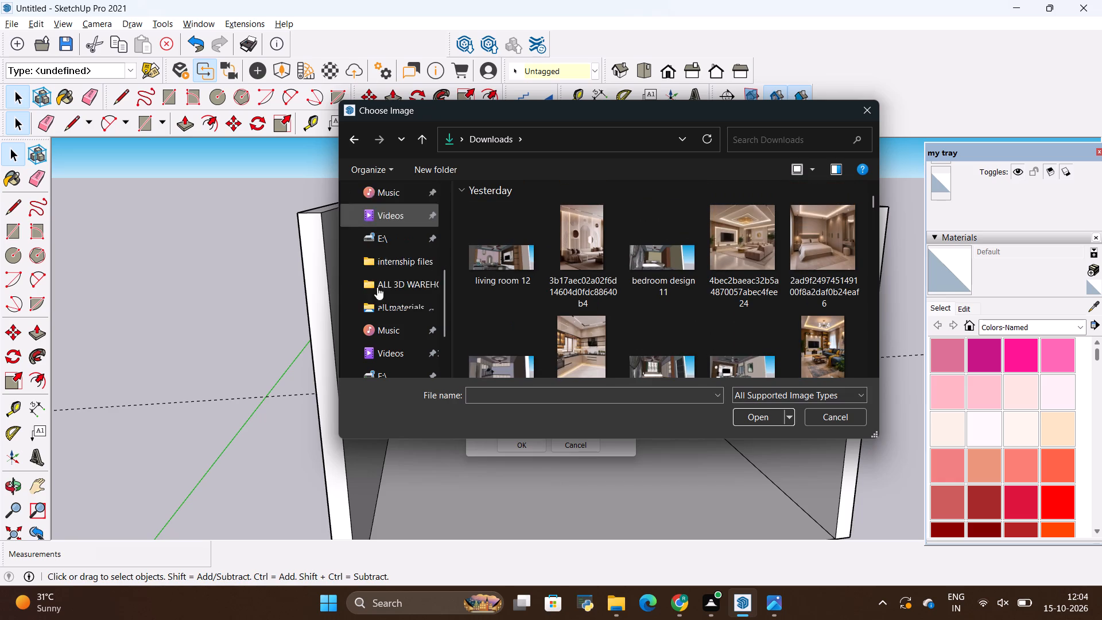
pyautogui.scroll(-2, 377, 287)
pyautogui.click(383, 231)
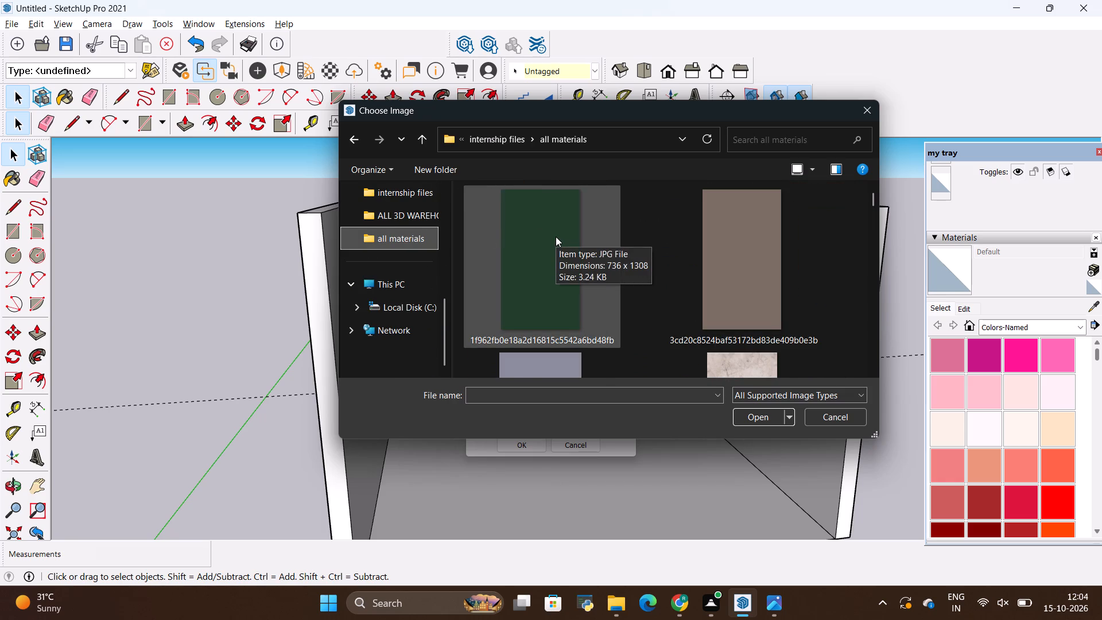
# Compare the texture images with the bedroom reference and create the material from the plain blue-grey image 51b65fb537d63c20ce7f43c80d250e90.
pyautogui.scroll(-2, 556, 237)
pyautogui.hotkey('alt', 'Tab')
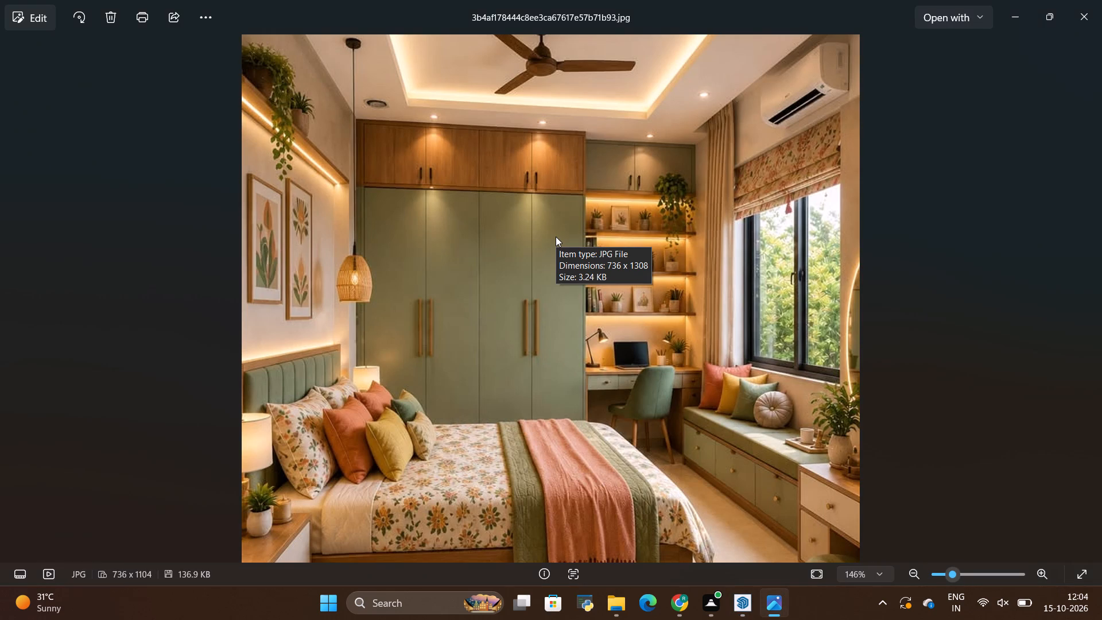
pyautogui.hotkey('alt', 'Tab')
pyautogui.scroll(4, 647, 244)
pyautogui.scroll(-1, 647, 244)
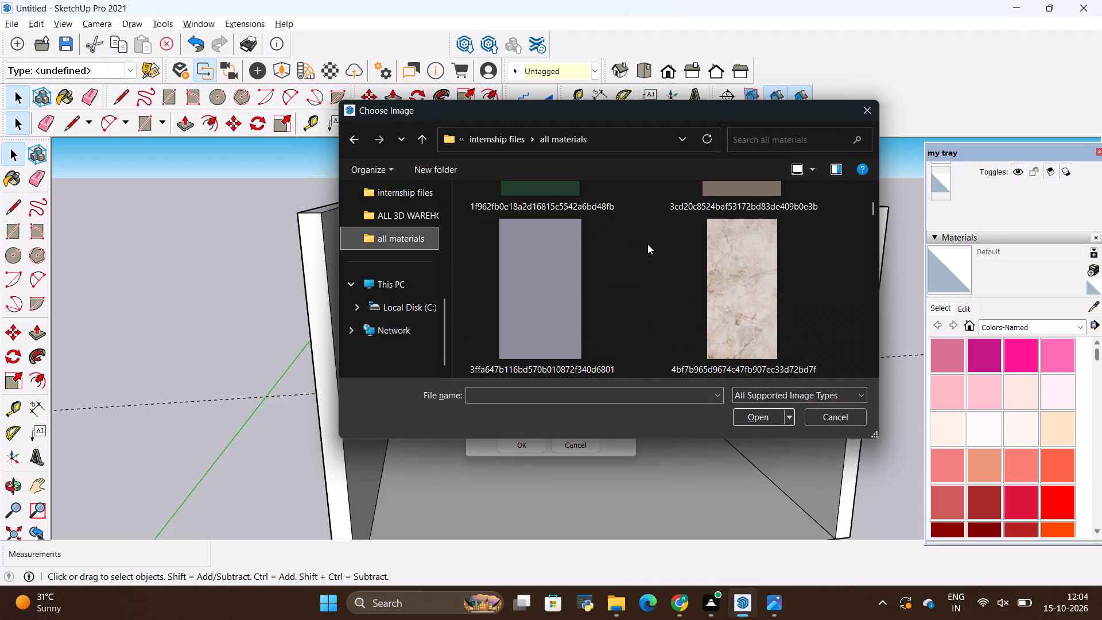
pyautogui.scroll(-3, 647, 244)
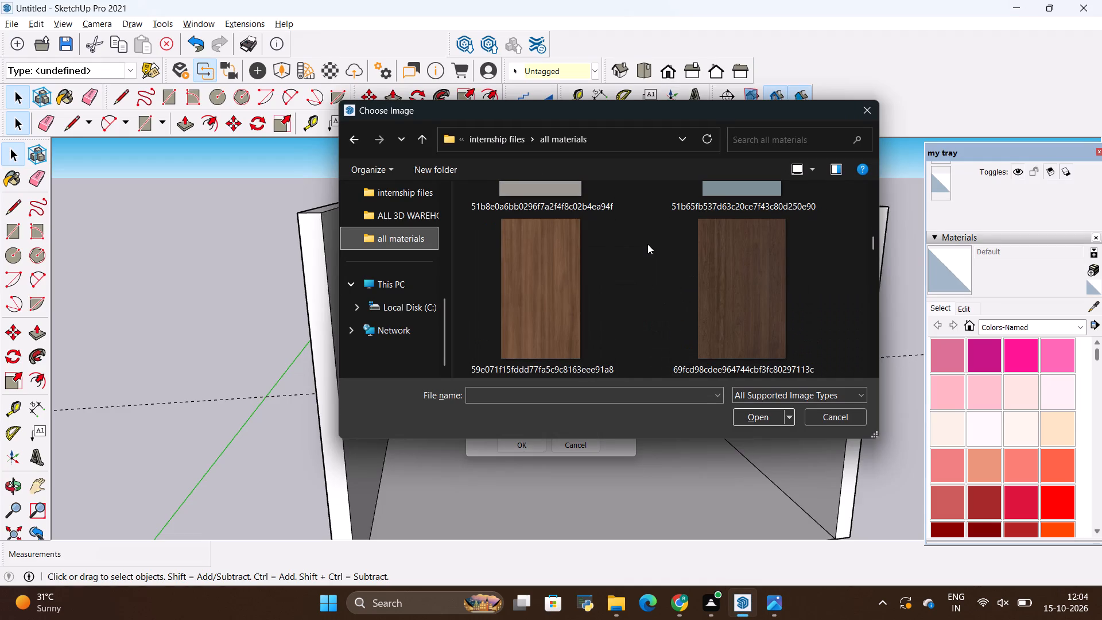
pyautogui.scroll(1, 647, 244)
pyautogui.hotkey('alt', 'Tab')
pyautogui.hotkey('alt', 'Tab')
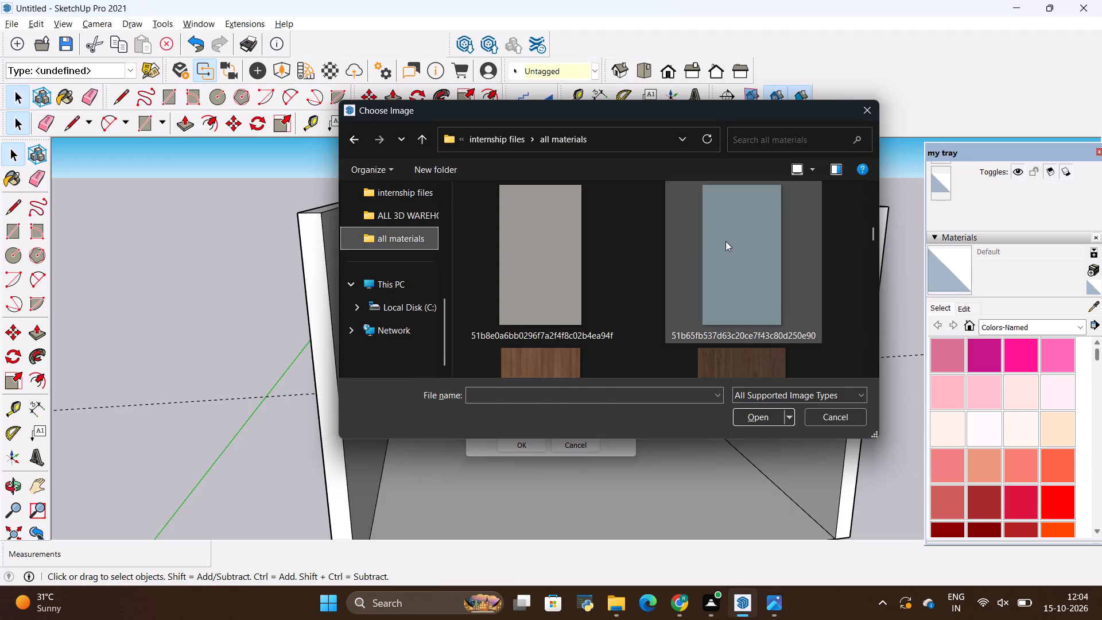
pyautogui.click(725, 241)
pyautogui.click(749, 411)
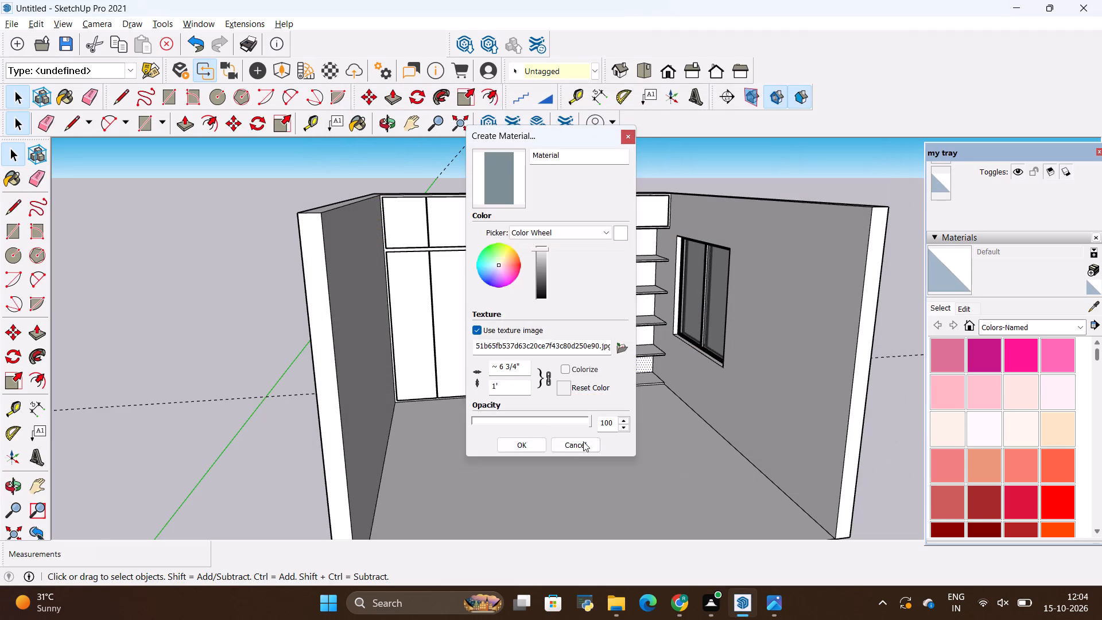
pyautogui.click(521, 449)
# Paint the four tall lower wardrobe doors with the blue-grey material.
pyautogui.click(948, 273)
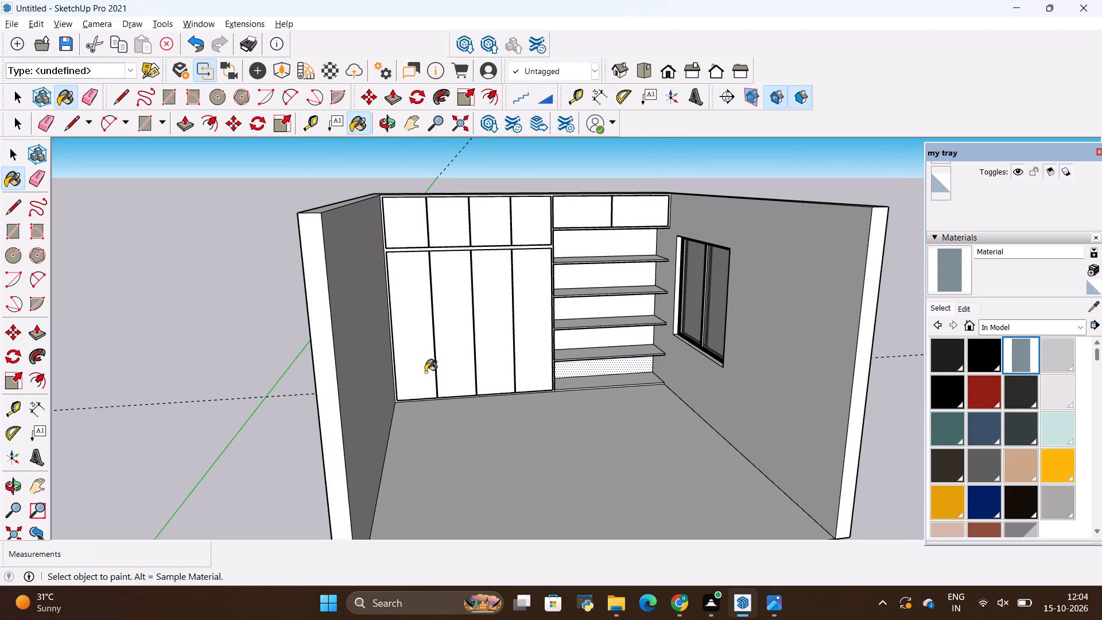
pyautogui.scroll(2, 425, 373)
pyautogui.click(417, 346)
pyautogui.click(446, 330)
pyautogui.click(499, 316)
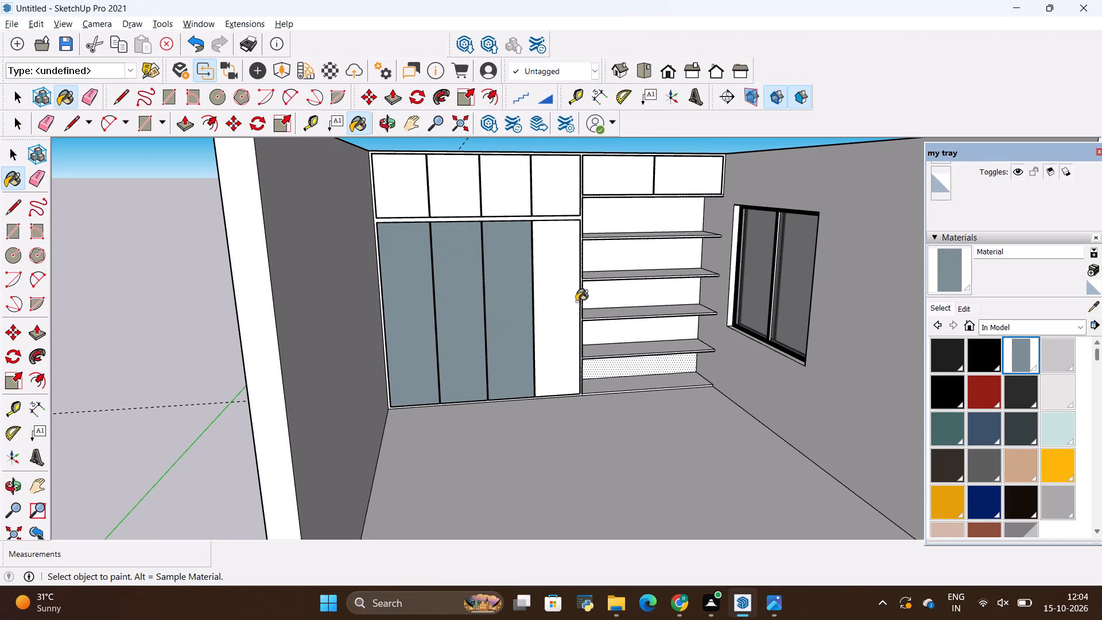
pyautogui.click(564, 303)
# Create a second material from the brown wood image 59e071f15fddd77fa5c9c8163eee91a8 with a texture height of 10'.
pyautogui.hotkey('alt', 'Tab')
pyautogui.hotkey('alt', 'Tab')
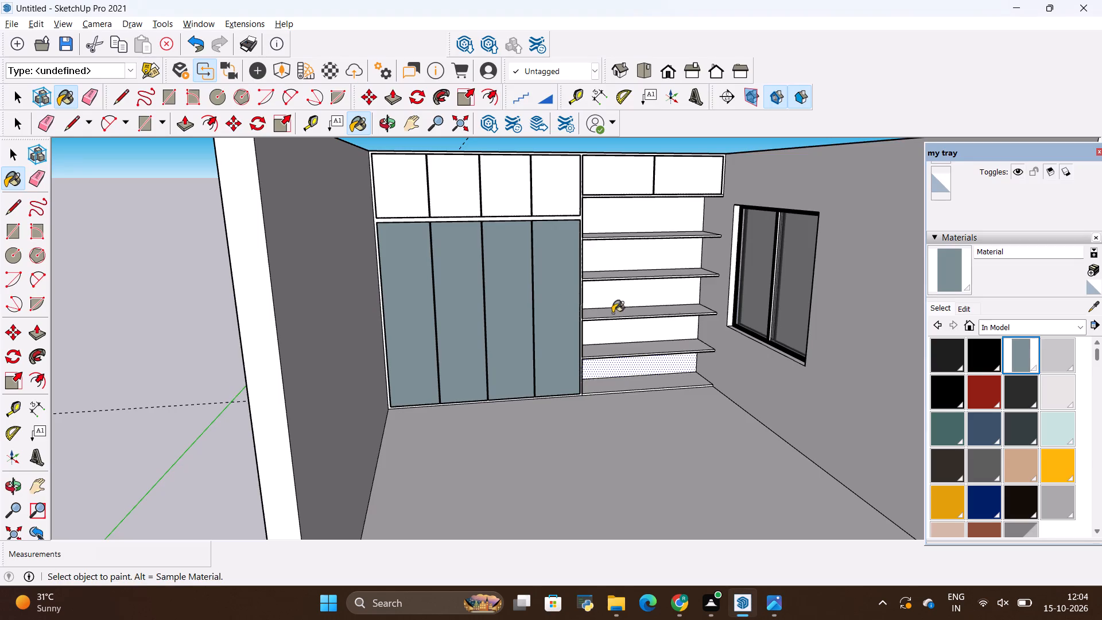
pyautogui.click(1092, 271)
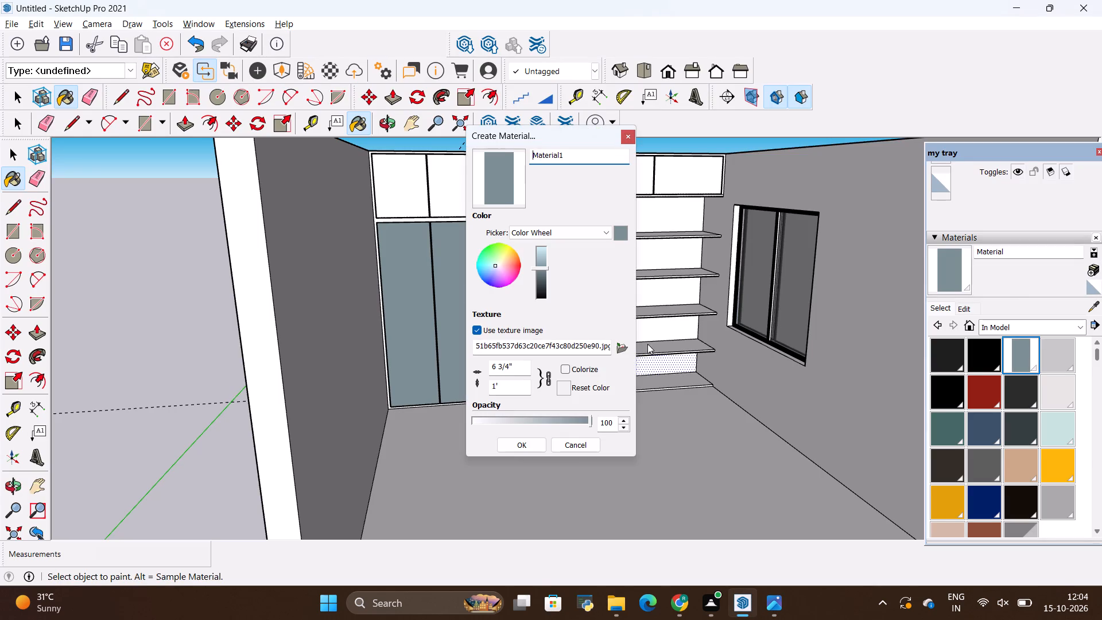
pyautogui.click(621, 348)
pyautogui.scroll(-2, 623, 342)
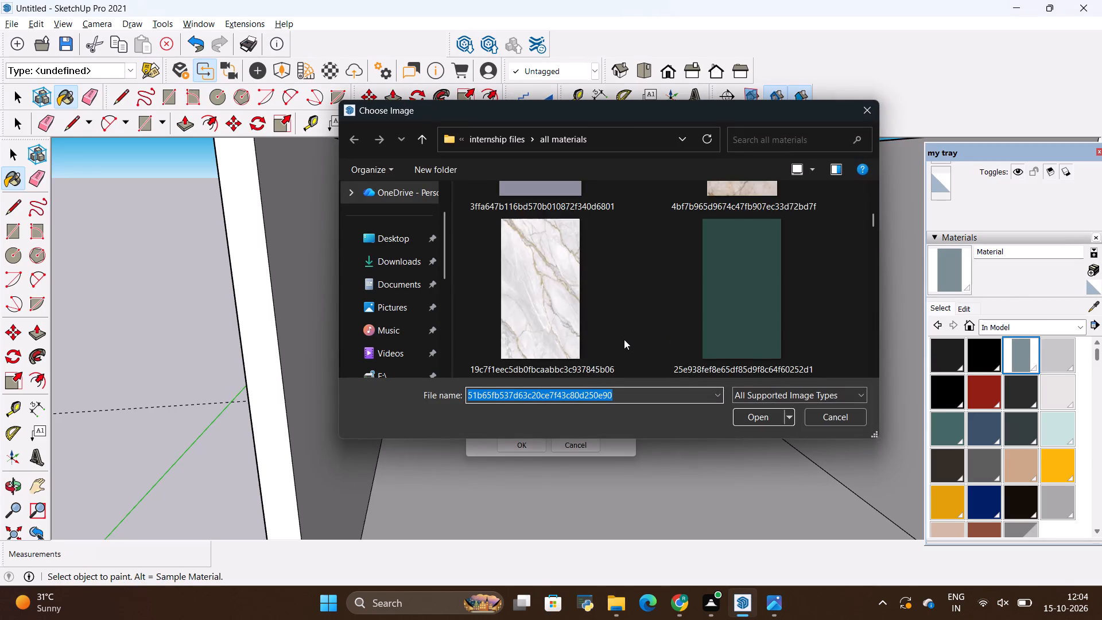
pyautogui.scroll(-2, 624, 339)
pyautogui.hotkey('alt', 'Tab')
pyautogui.hotkey('alt', 'Tab')
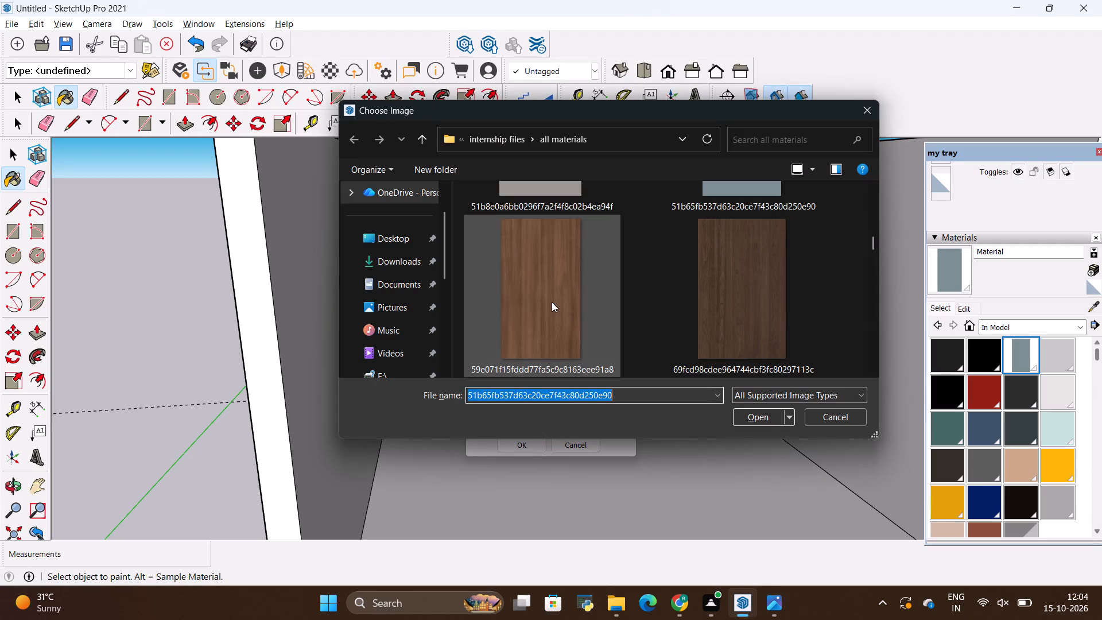
pyautogui.click(552, 302)
pyautogui.click(748, 418)
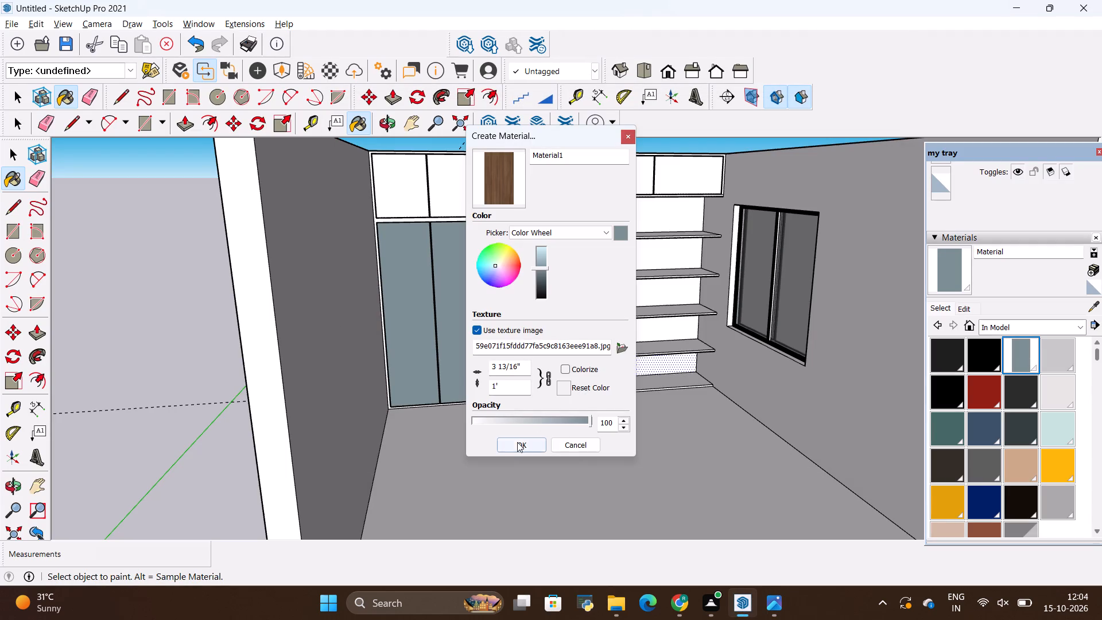
pyautogui.click(511, 388)
pyautogui.press('BackSpace')
pyautogui.write("0'")
pyautogui.press('Return')
pyautogui.click(530, 442)
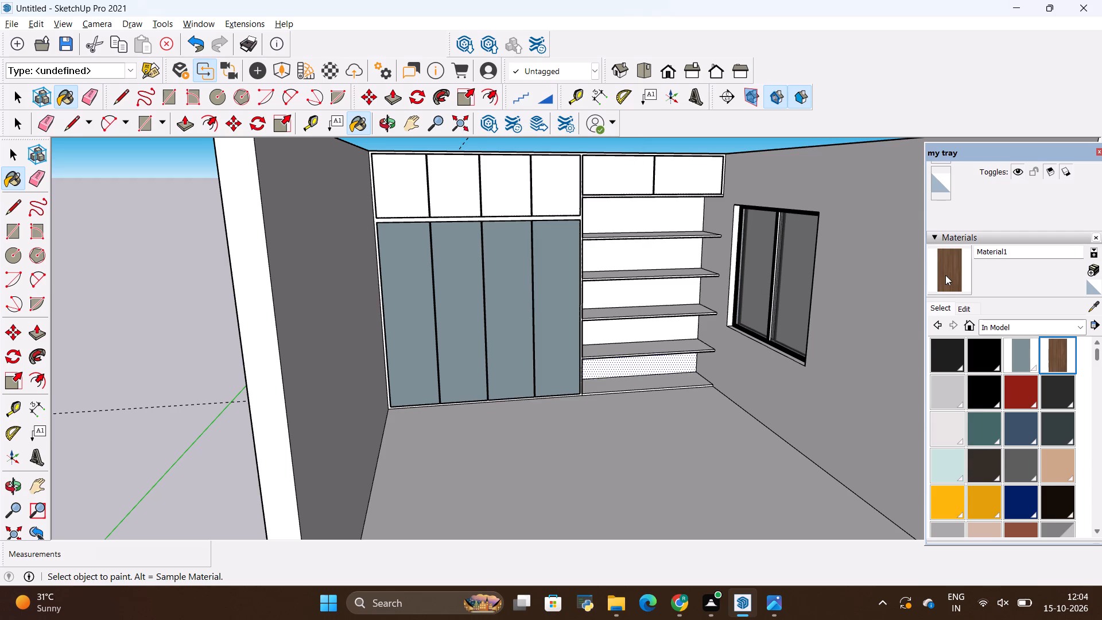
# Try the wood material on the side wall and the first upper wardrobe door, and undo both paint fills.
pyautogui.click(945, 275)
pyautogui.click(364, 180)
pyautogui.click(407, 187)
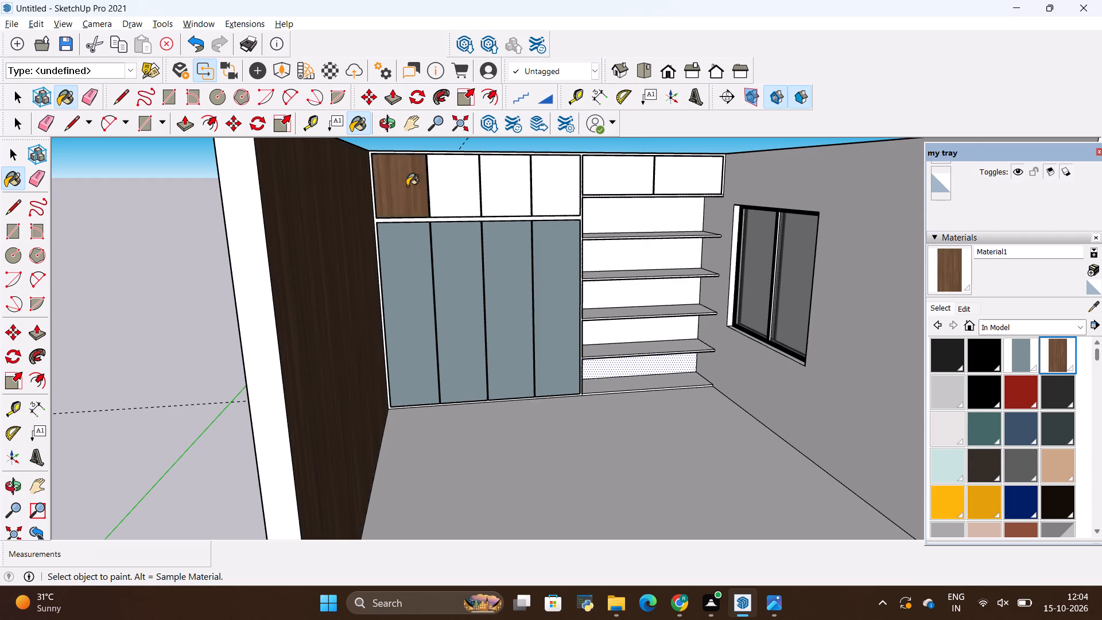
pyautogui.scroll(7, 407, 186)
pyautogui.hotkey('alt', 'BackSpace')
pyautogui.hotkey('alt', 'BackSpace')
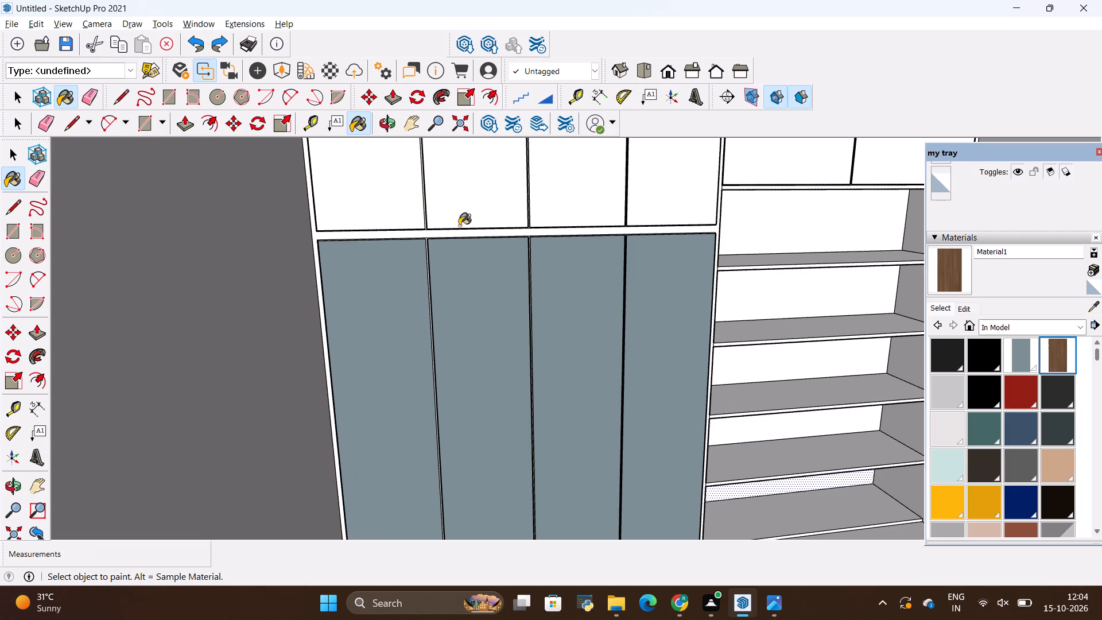
# Paint the four upper wardrobe doors with the brown wood material.
pyautogui.click(398, 193)
pyautogui.click(445, 188)
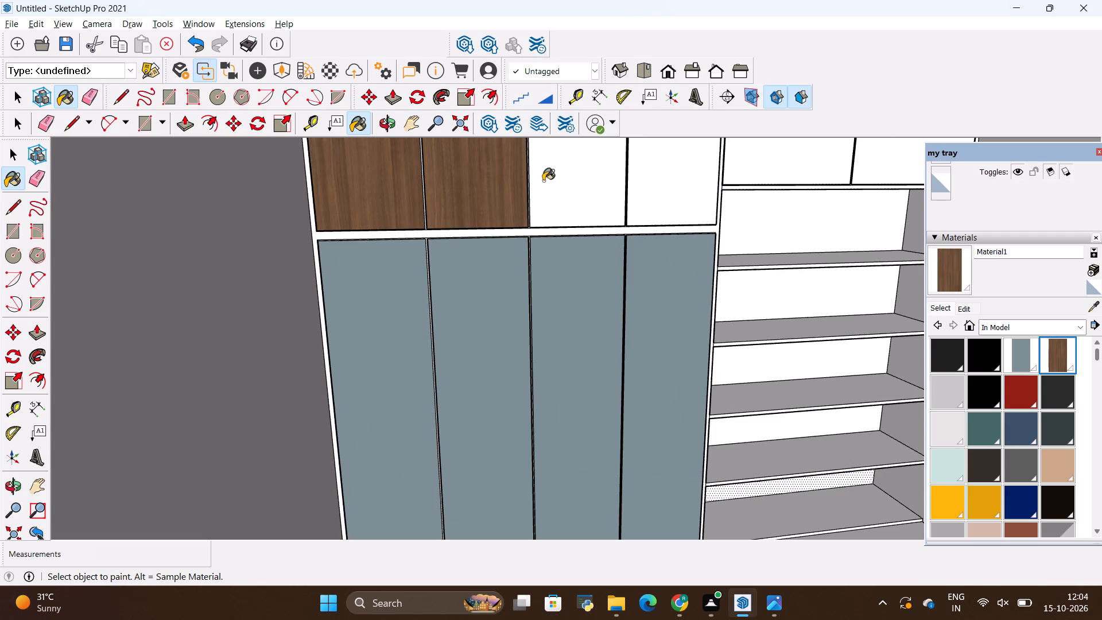
pyautogui.click(546, 180)
pyautogui.click(683, 166)
# Check the reference image and paint the wardrobe frame around the doors with the brown wood material.
pyautogui.scroll(-4, 715, 280)
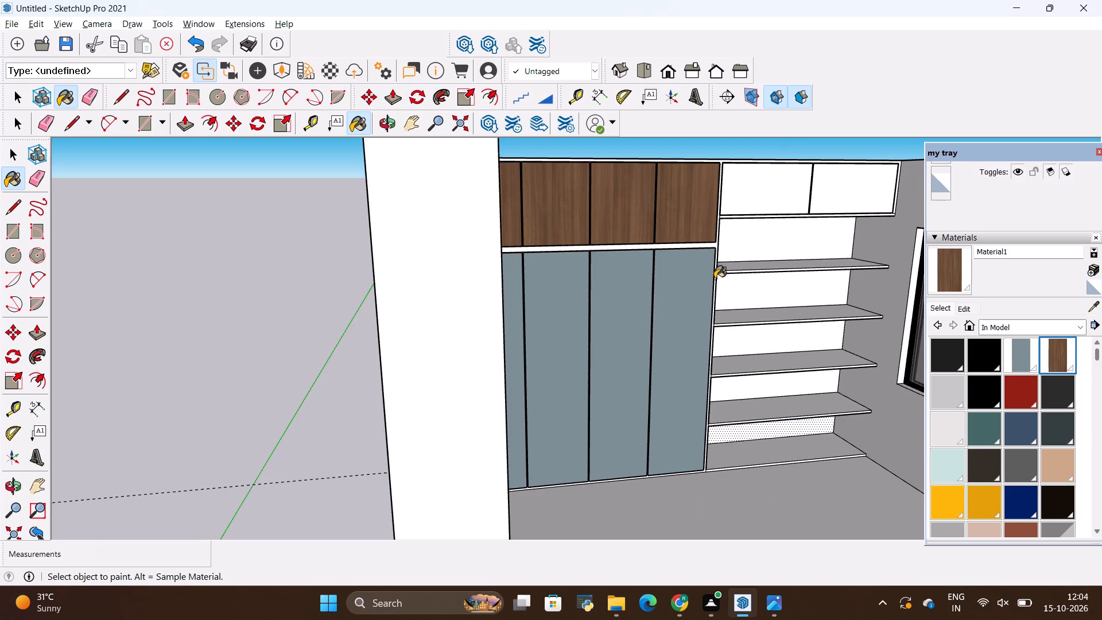
pyautogui.hotkey('alt', 'Tab')
pyautogui.hotkey('alt', 'Tab')
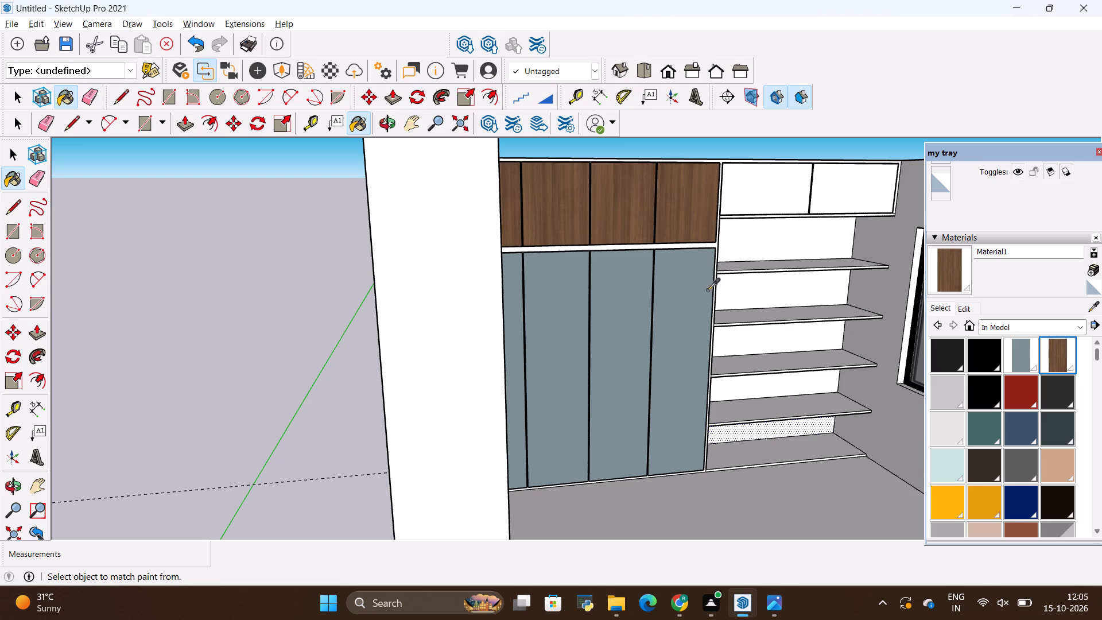
pyautogui.hotkey('alt', 'Tab')
pyautogui.hotkey('alt', 'Tab')
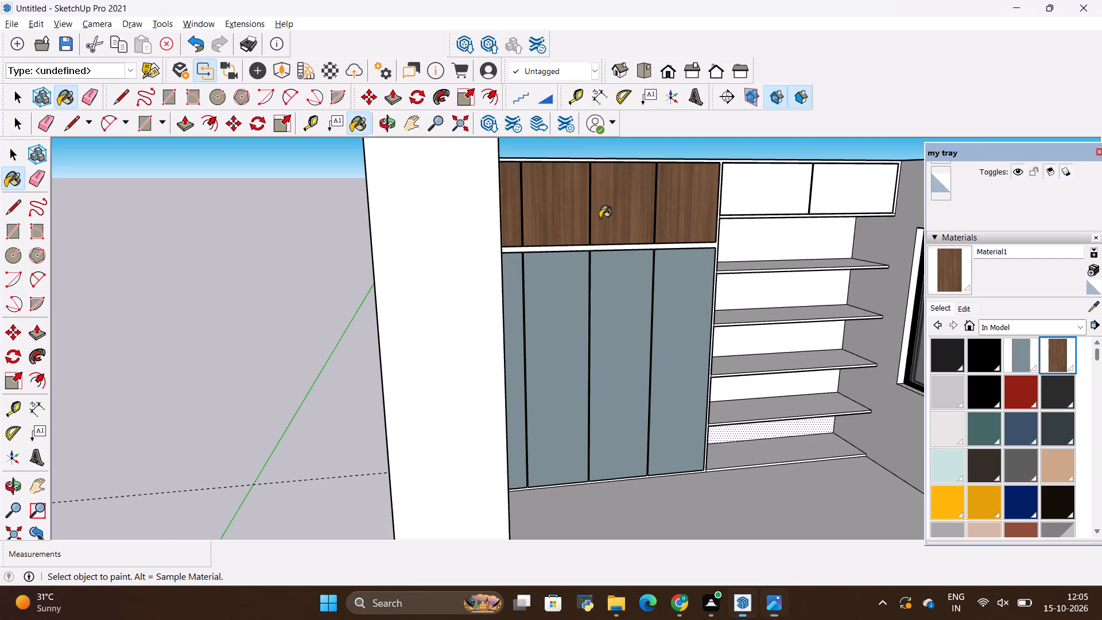
pyautogui.scroll(10, 636, 257)
pyautogui.click(664, 246)
pyautogui.scroll(-2, 634, 306)
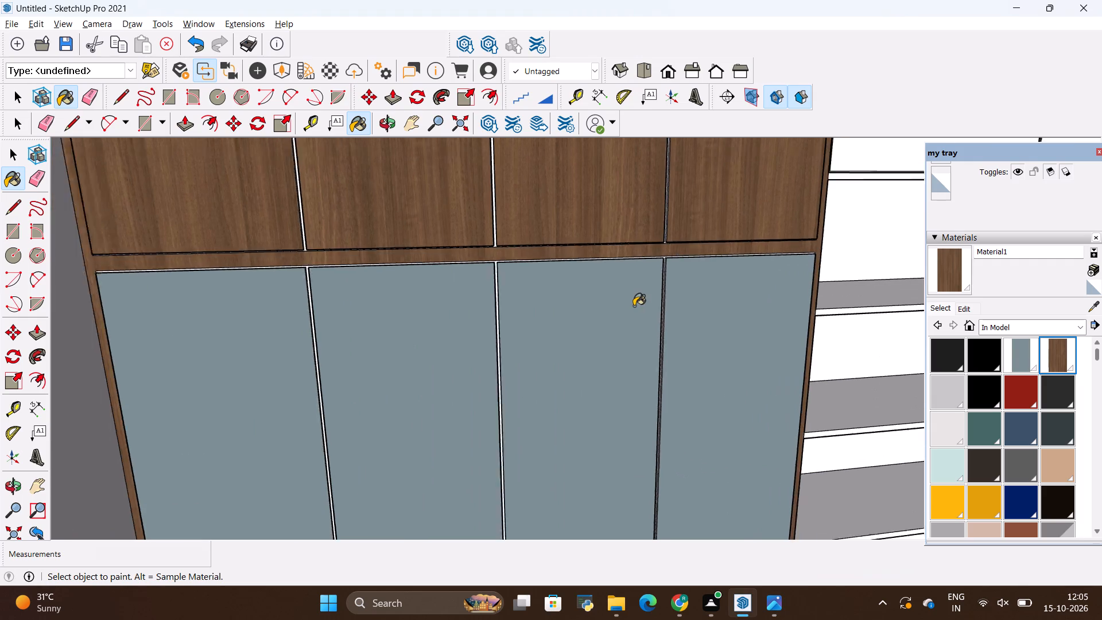
pyautogui.scroll(-12, 634, 306)
pyautogui.press('space')
pyautogui.click(624, 192)
# Examine the painted wardrobe and the unpainted shelf unit from several views and compare them with the bedroom reference image.
pyautogui.scroll(2, 653, 352)
pyautogui.moveTo(657, 353); pyautogui.dragTo(642, 316, button='middle')
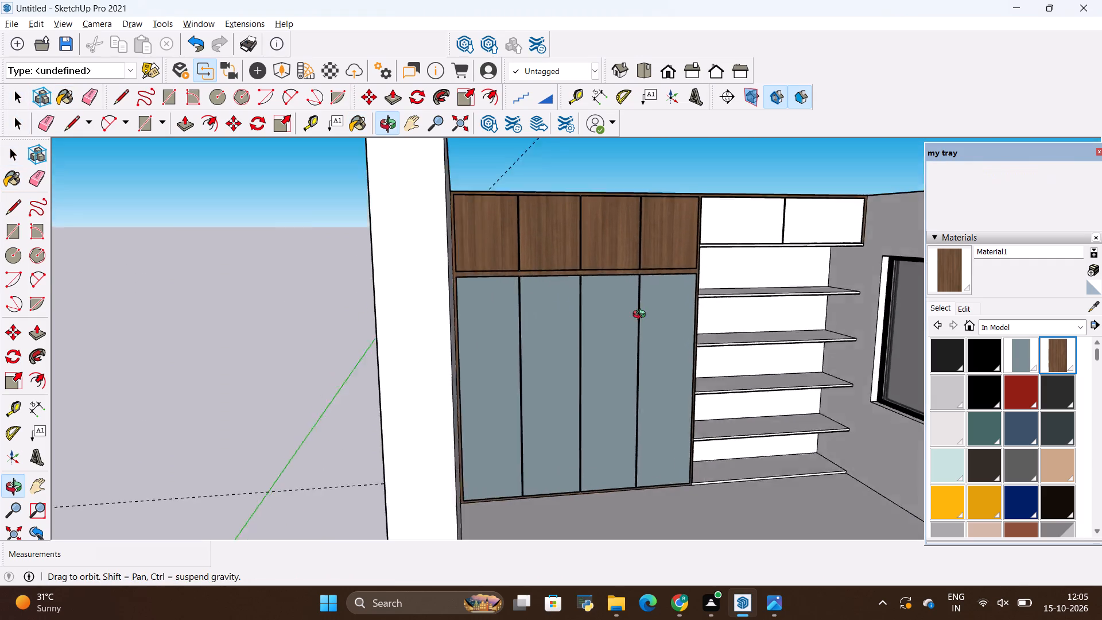
pyautogui.moveTo(642, 316); pyautogui.dragTo(634, 324, button='middle')
pyautogui.hotkey('alt', 'Tab')
pyautogui.hotkey('alt', 'Tab')
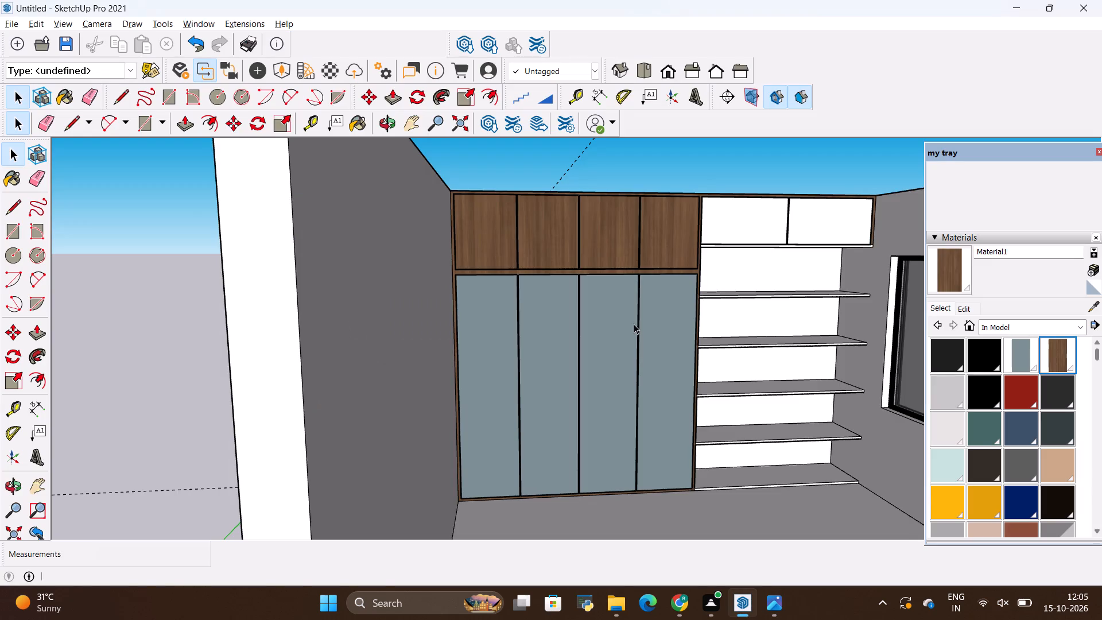
pyautogui.scroll(-3, 595, 325)
pyautogui.scroll(2, 762, 328)
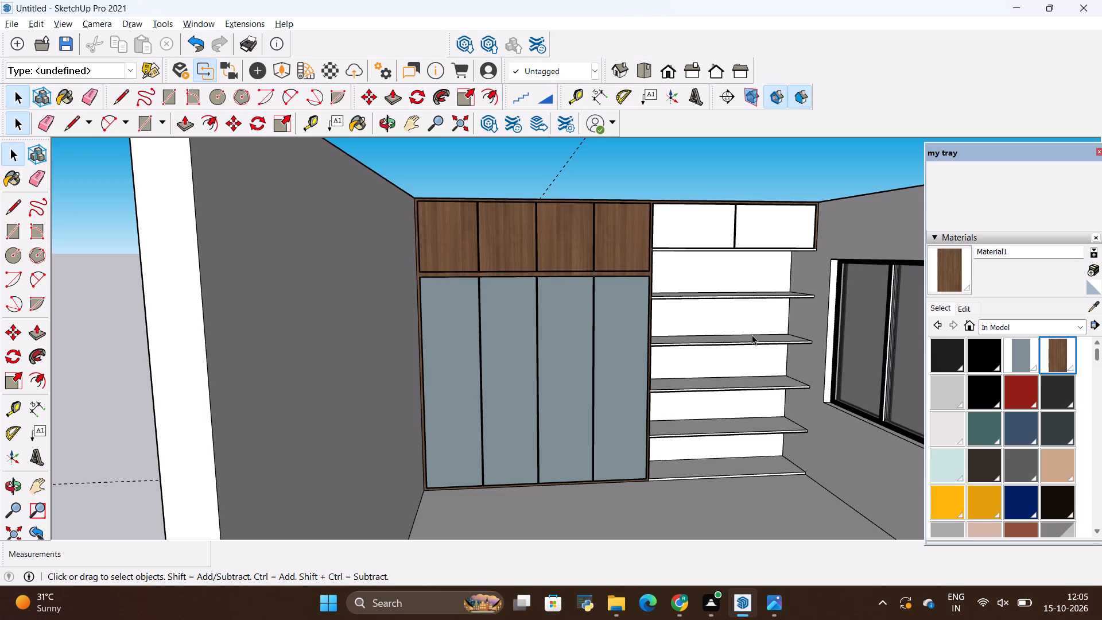
pyautogui.scroll(-3, 722, 328)
pyautogui.scroll(-4, 519, 310)
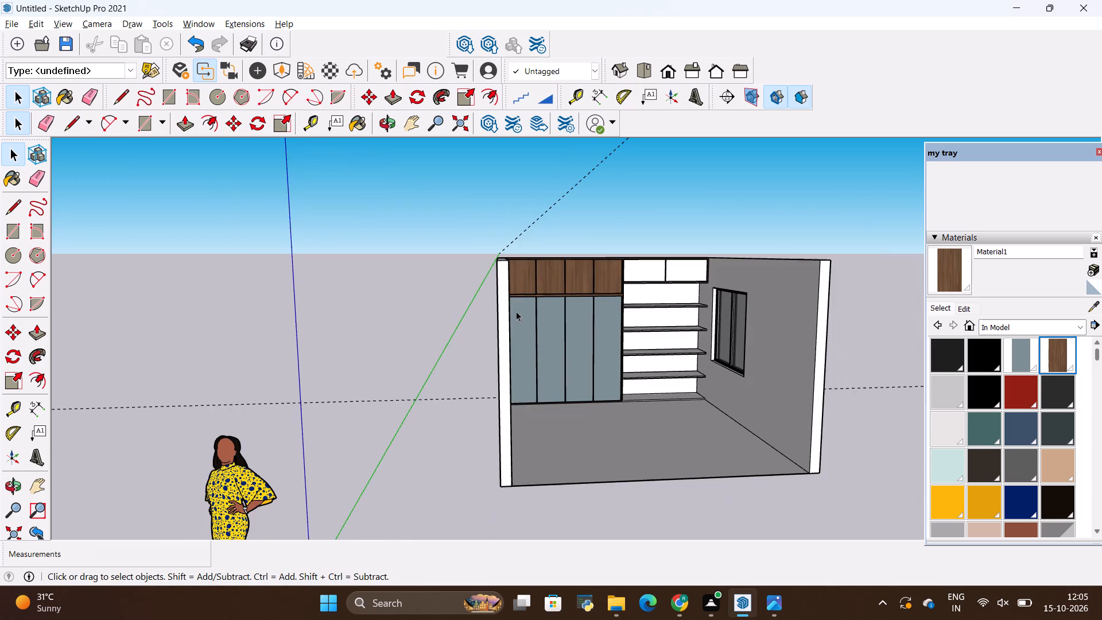
pyautogui.scroll(3, 736, 378)
pyautogui.hotkey('alt', 'Tab')
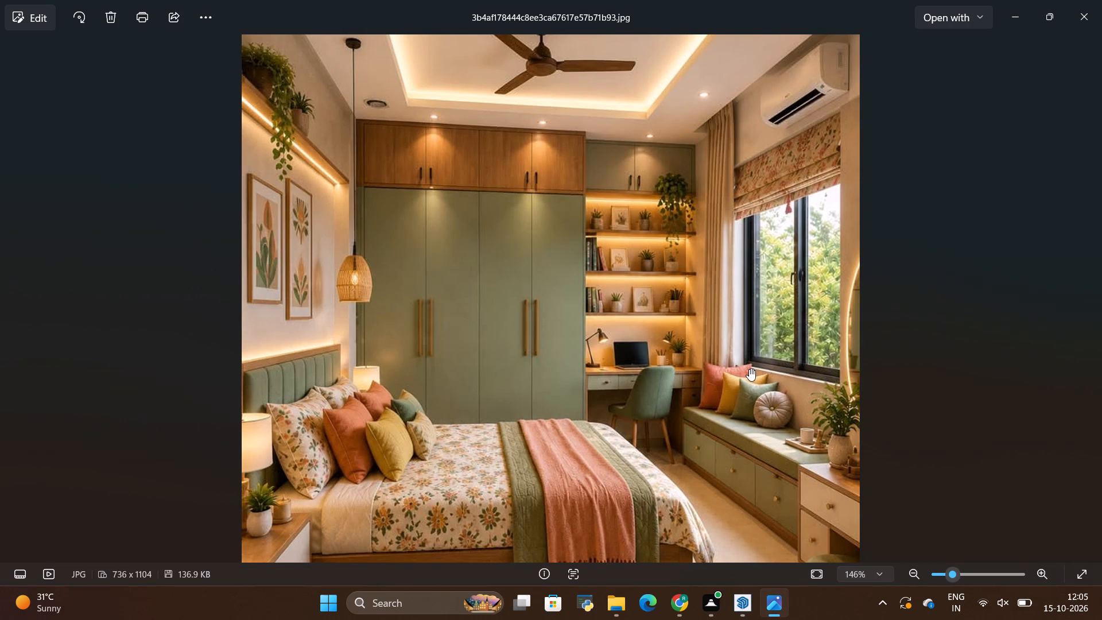
pyautogui.hotkey('alt', 'Tab')
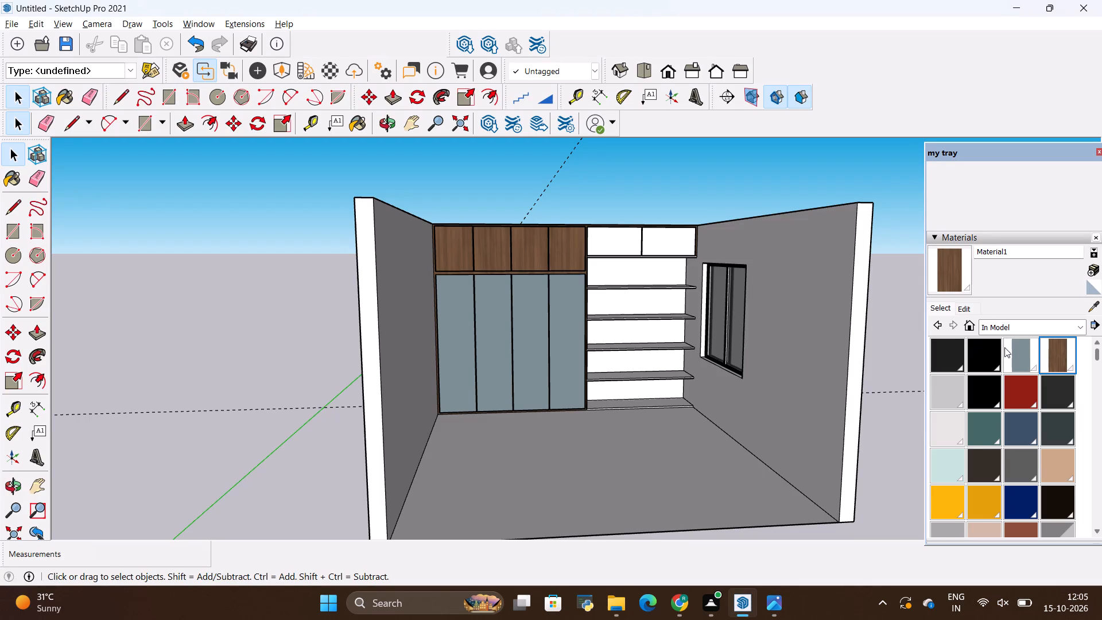
# Paint the two cabinet doors above the open shelves with the blue-grey material.
pyautogui.click(1019, 357)
pyautogui.scroll(2, 612, 243)
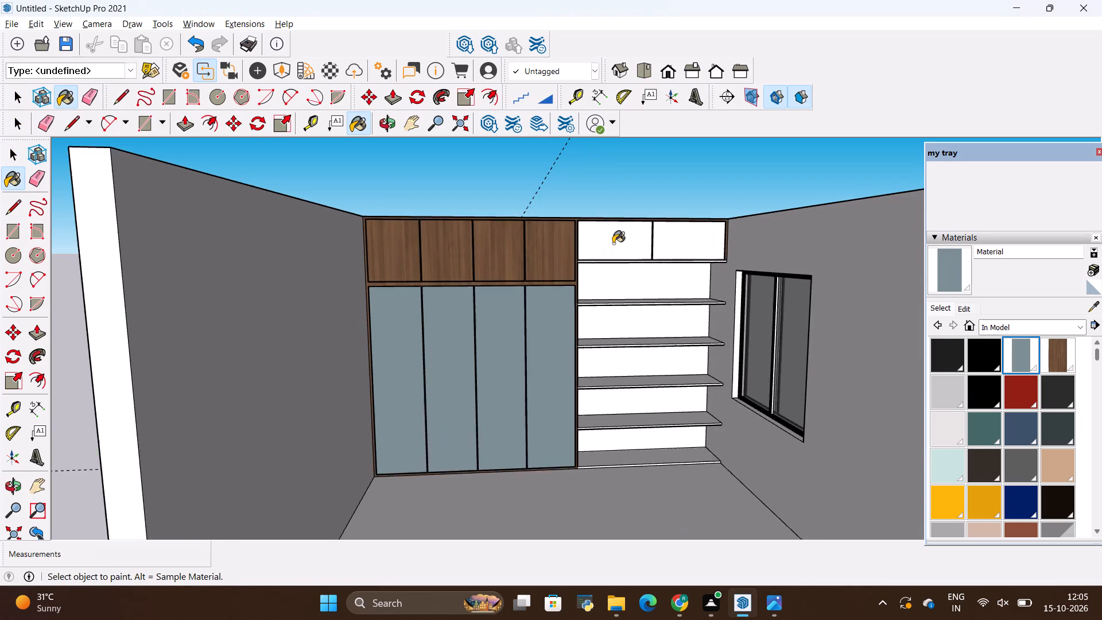
pyautogui.scroll(2, 613, 243)
pyautogui.hotkey('alt', 'Tab')
pyautogui.hotkey('alt', 'Tab')
pyautogui.scroll(2, 610, 254)
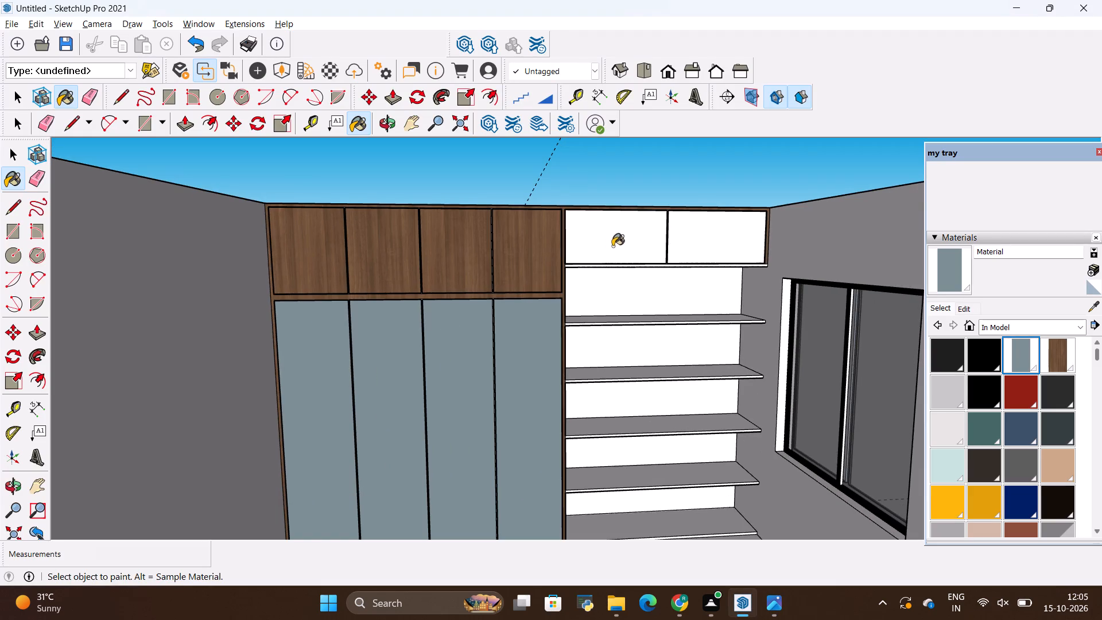
pyautogui.click(615, 245)
pyautogui.click(676, 242)
pyautogui.scroll(8, 704, 270)
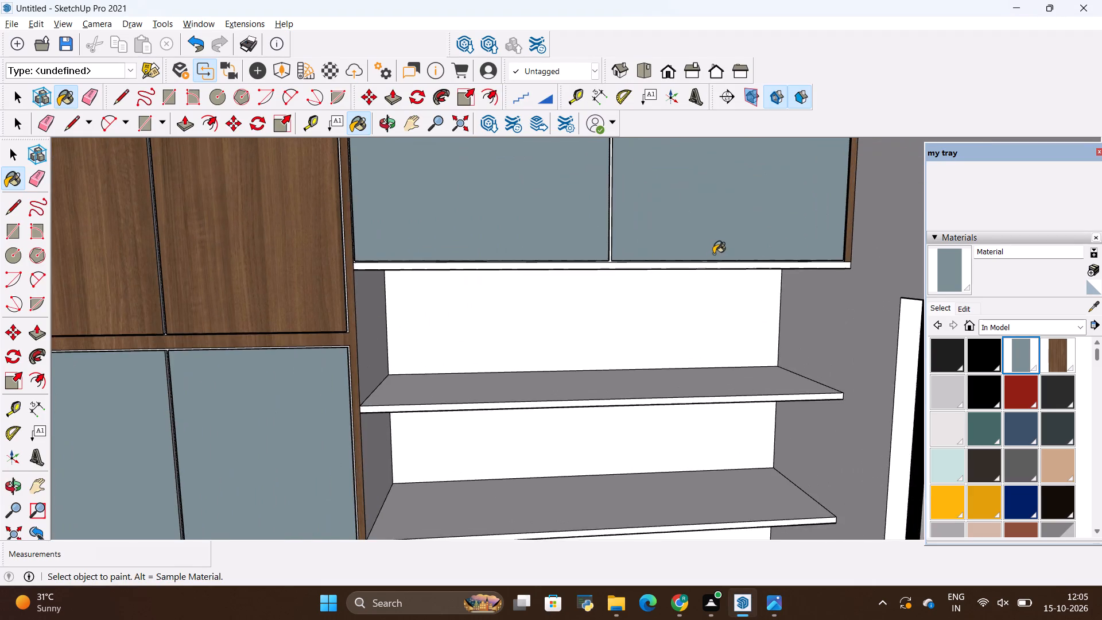
# Check the reference image and paint the front edge below the blue-grey upper cabinets with the brown wood material.
pyautogui.moveTo(713, 254); pyautogui.dragTo(701, 282, button='middle')
pyautogui.hotkey('alt', 'Tab')
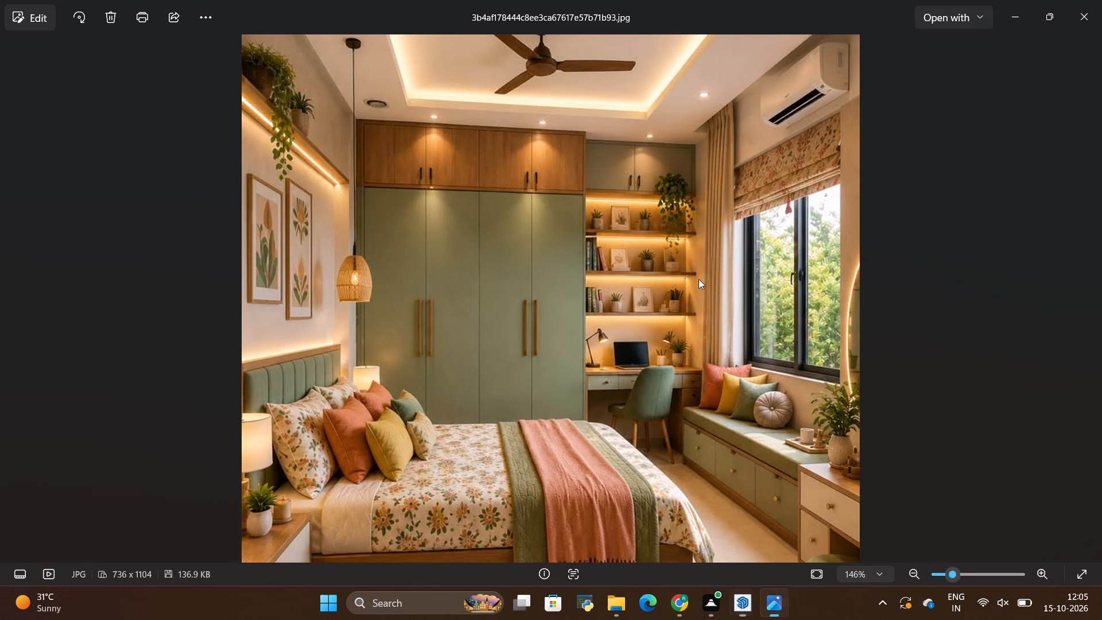
pyautogui.scroll(8, 611, 185)
pyautogui.scroll(-1, 709, 238)
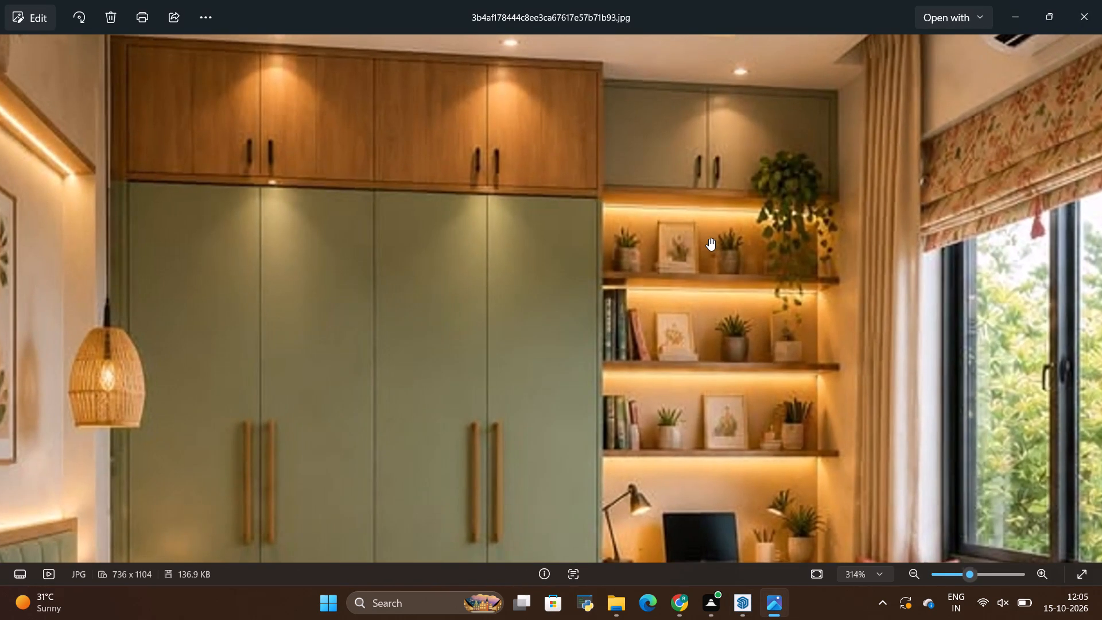
pyautogui.scroll(-3, 709, 238)
pyautogui.hotkey('alt', 'Tab')
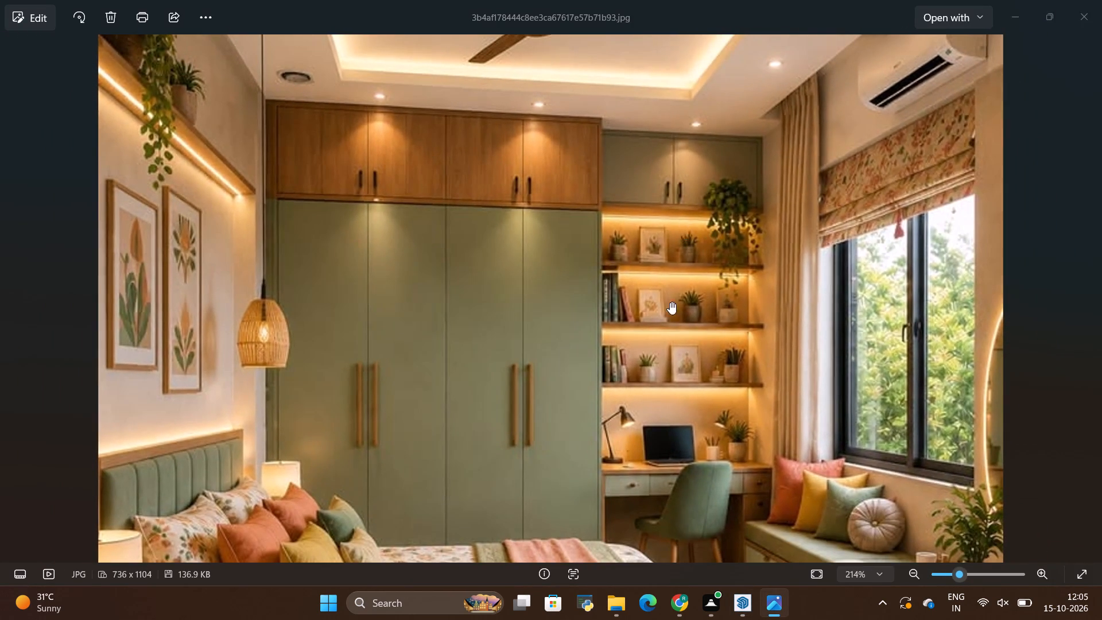
pyautogui.click(1064, 352)
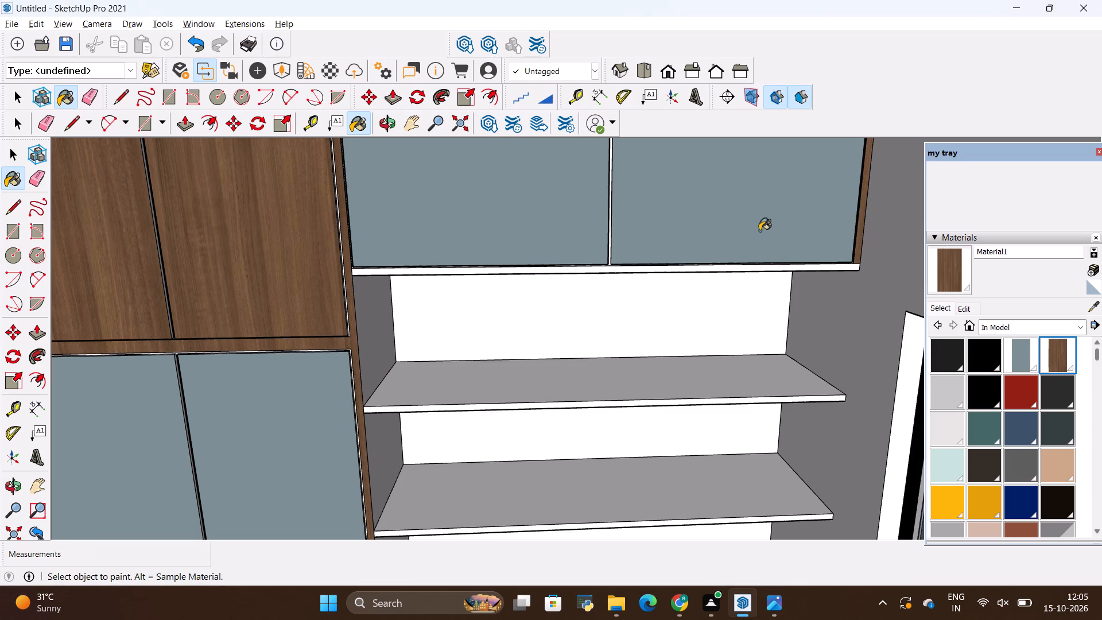
pyautogui.scroll(10, 756, 229)
pyautogui.click(786, 283)
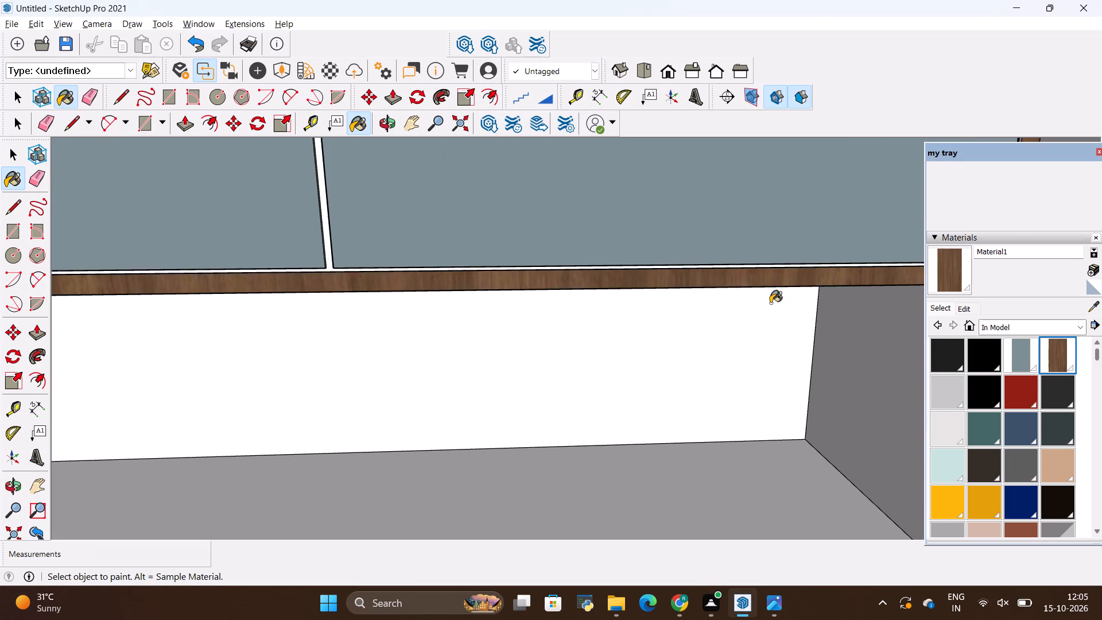
# Examine the painted wardrobe, shelf unit and window wall from several views and compare them with the bedroom reference image.
pyautogui.scroll(-7, 770, 303)
pyautogui.press('space')
pyautogui.click(734, 328)
pyautogui.scroll(-14, 712, 373)
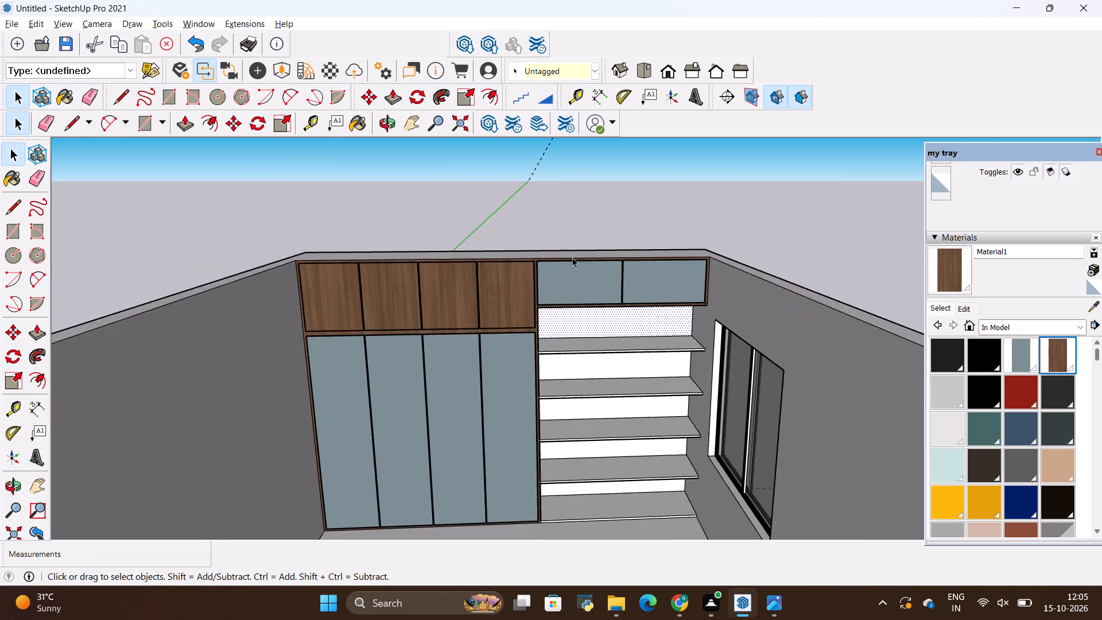
pyautogui.scroll(-2, 572, 257)
pyautogui.moveTo(645, 390); pyautogui.dragTo(653, 383, button='middle')
pyautogui.hotkey('alt', 'Tab')
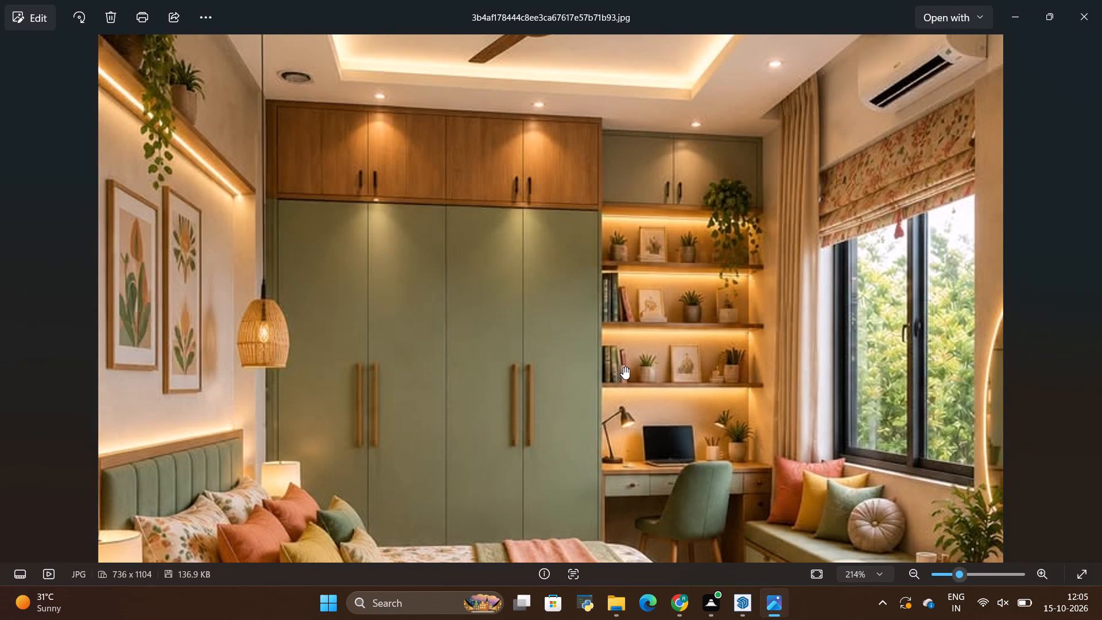
pyautogui.hotkey('alt', 'Tab')
pyautogui.hotkey('alt', 'Tab')
pyautogui.hotkey('alt', 'Tab')
pyautogui.scroll(-7, 603, 364)
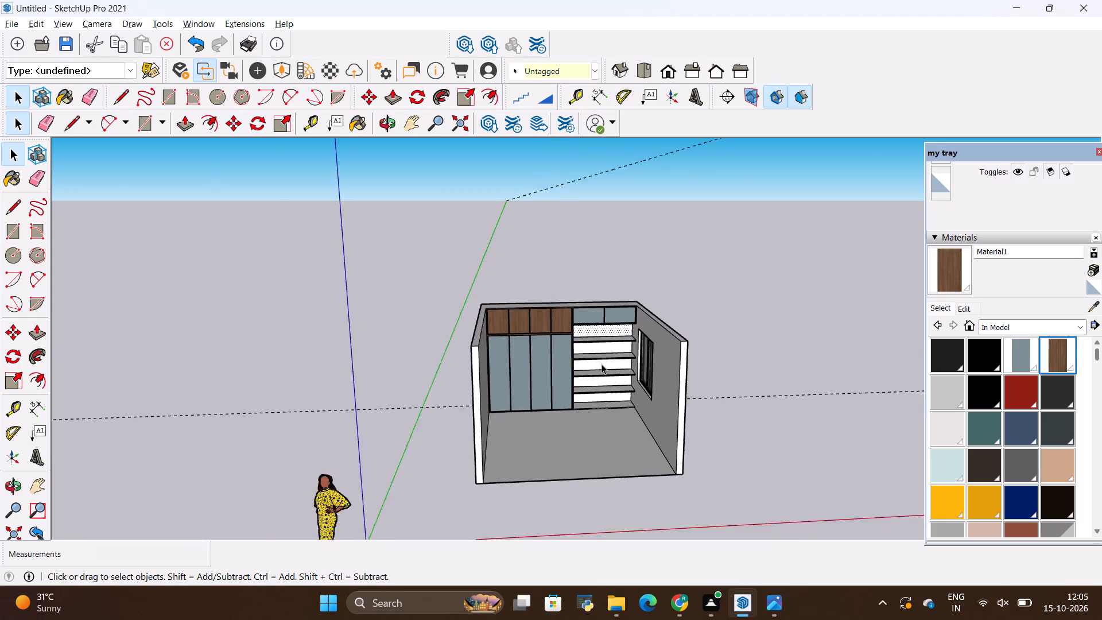
pyautogui.moveTo(595, 397); pyautogui.dragTo(621, 358, button='middle')
pyautogui.scroll(6, 654, 362)
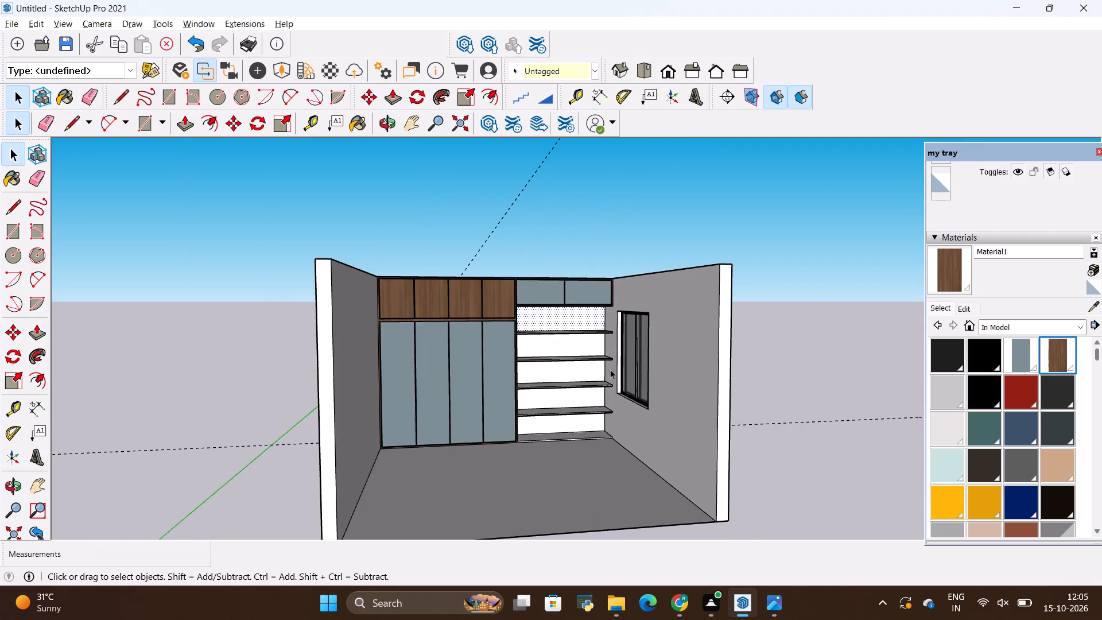
pyautogui.scroll(1, 609, 371)
pyautogui.moveTo(609, 371); pyautogui.dragTo(677, 446, button='middle')
pyautogui.hotkey('alt', 'Tab')
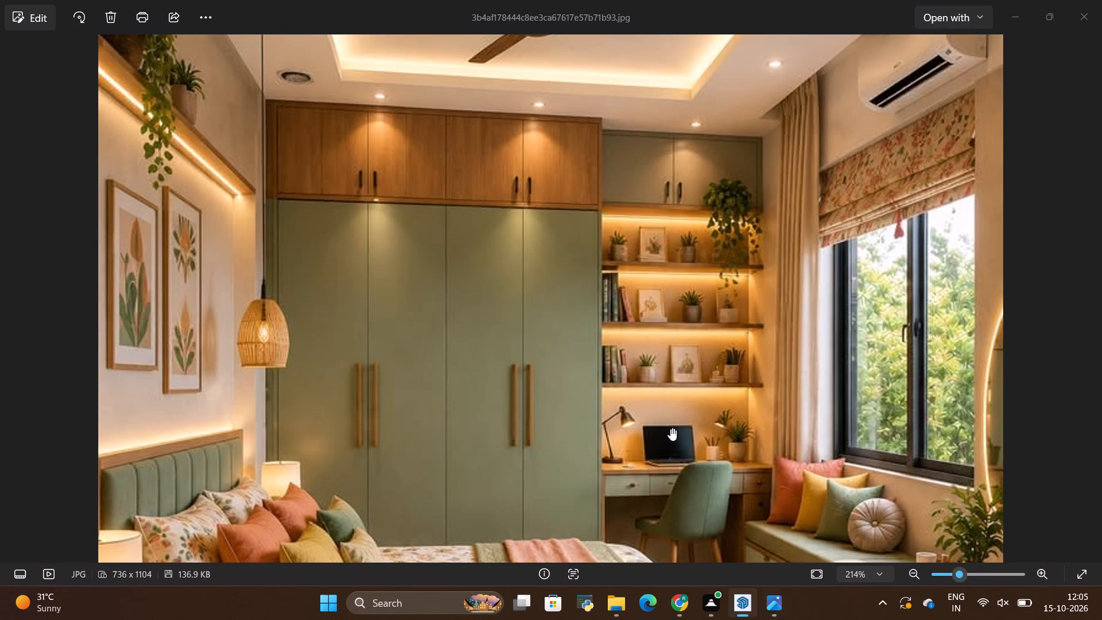
pyautogui.hotkey('alt', 'Tab')
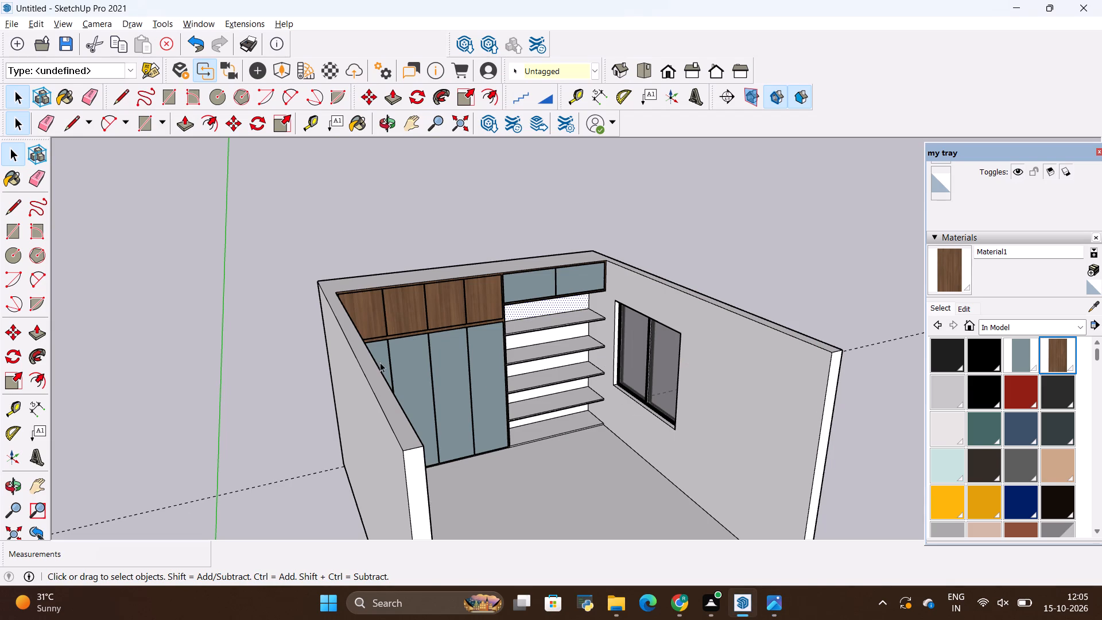
# Import the curtain model Group_55 from the ALL 3D WAREHOUSE ITEMS folder and place it outside the room beyond the window wall.
pyautogui.click(17, 24)
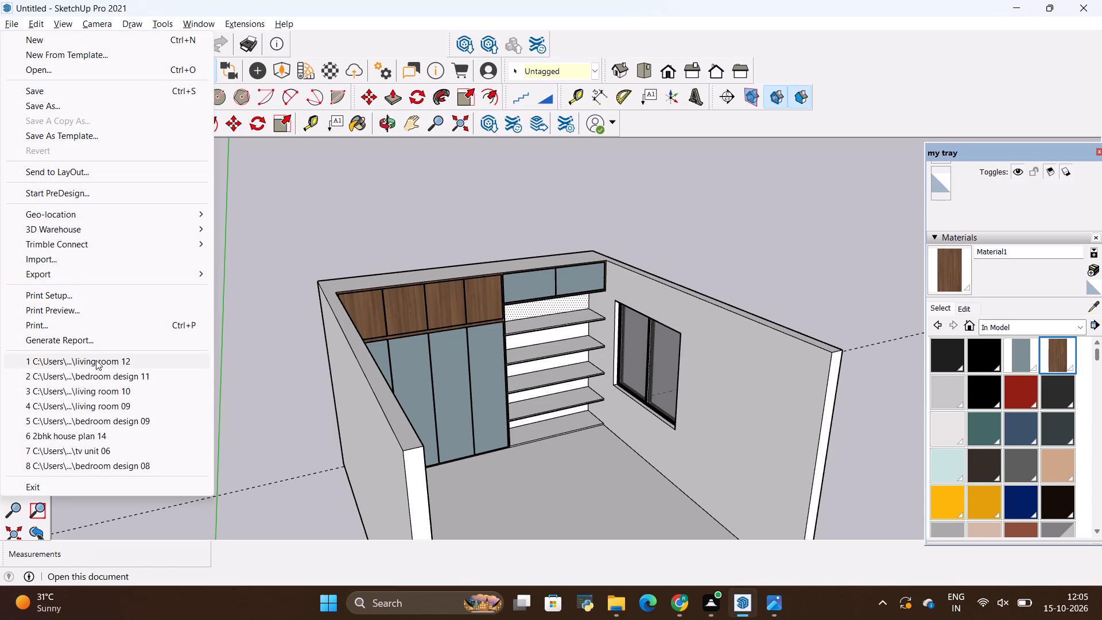
pyautogui.click(80, 256)
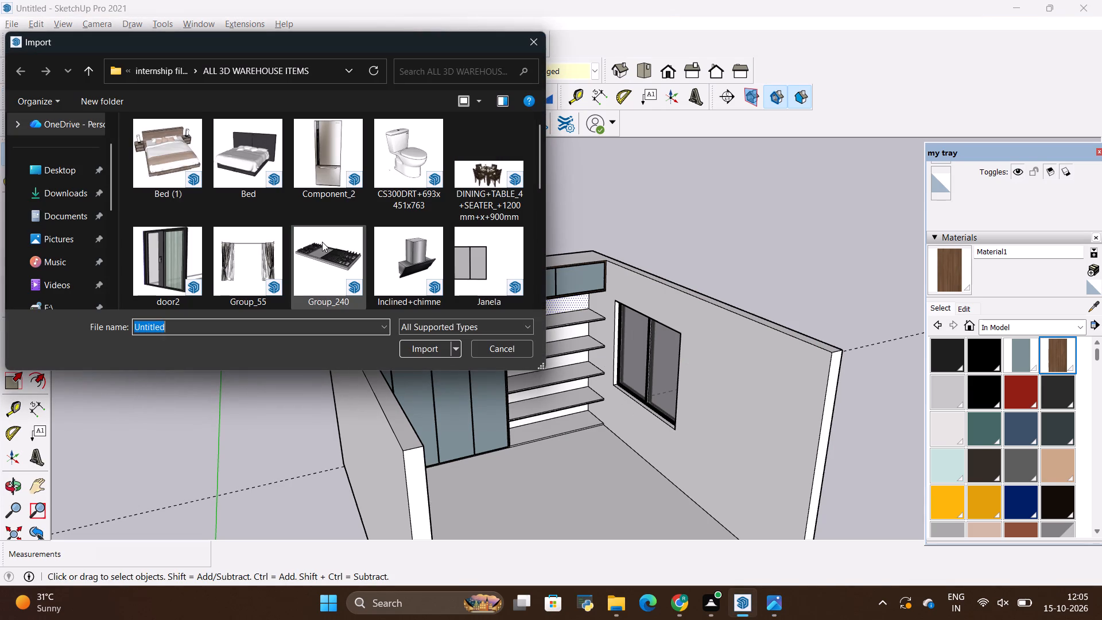
pyautogui.click(273, 254)
pyautogui.click(429, 344)
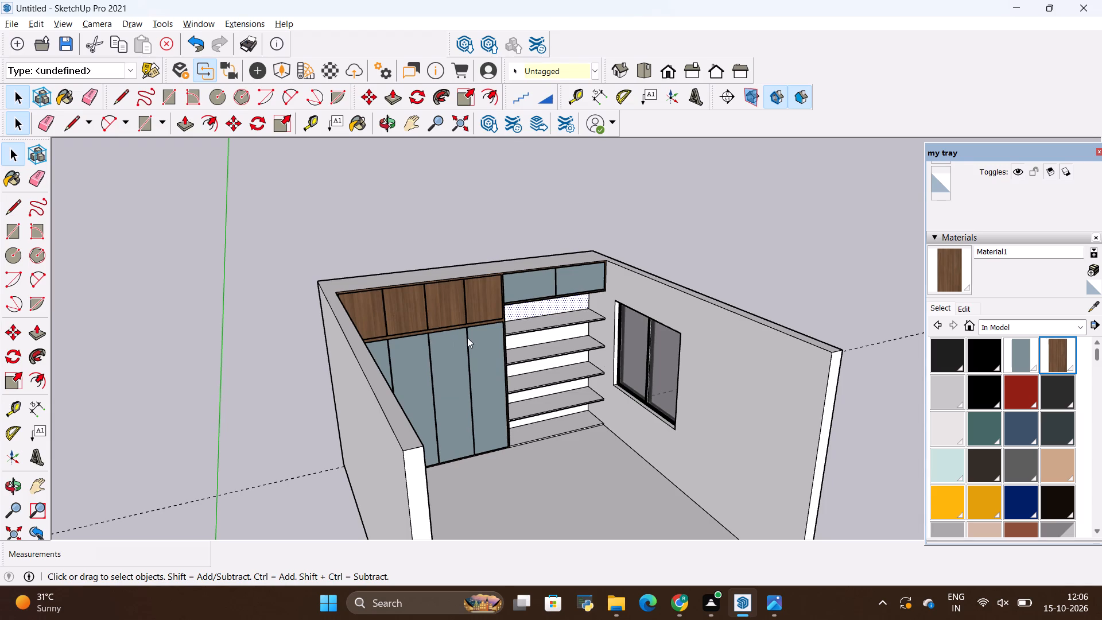
pyautogui.scroll(-5, 465, 338)
pyautogui.click(649, 346)
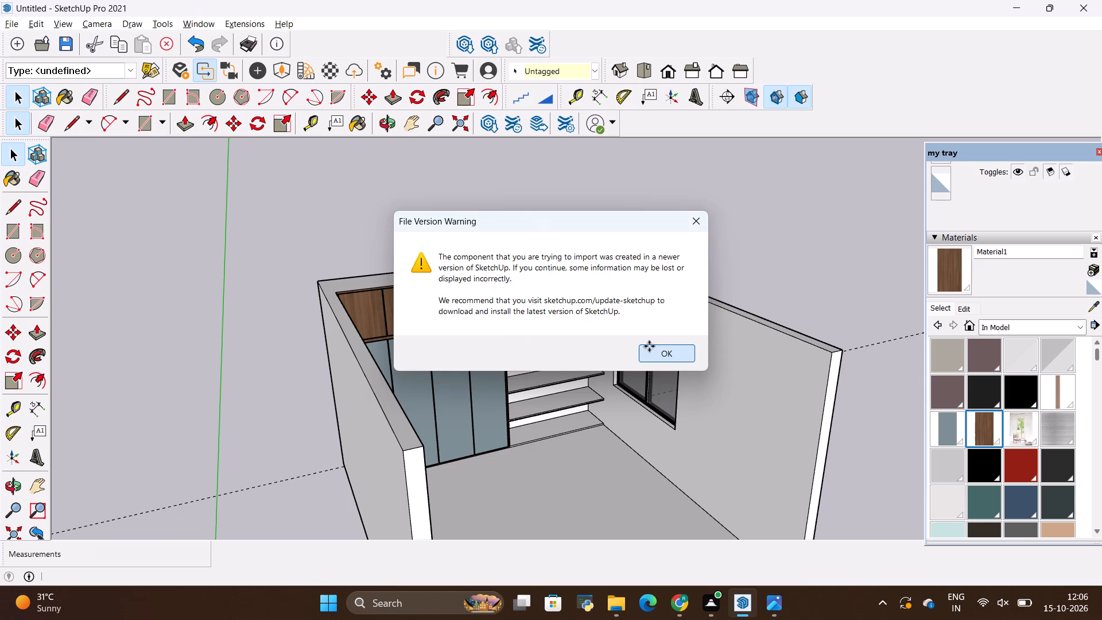
pyautogui.scroll(-7, 467, 382)
pyautogui.scroll(-4, 602, 380)
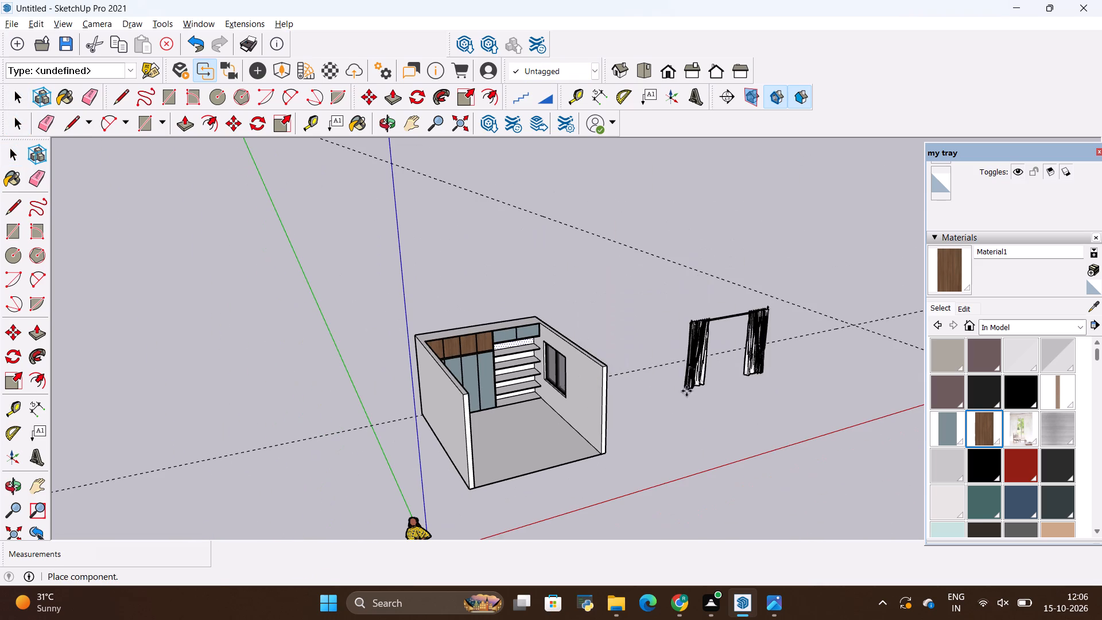
pyautogui.click(686, 392)
pyautogui.press('space')
pyautogui.click(612, 332)
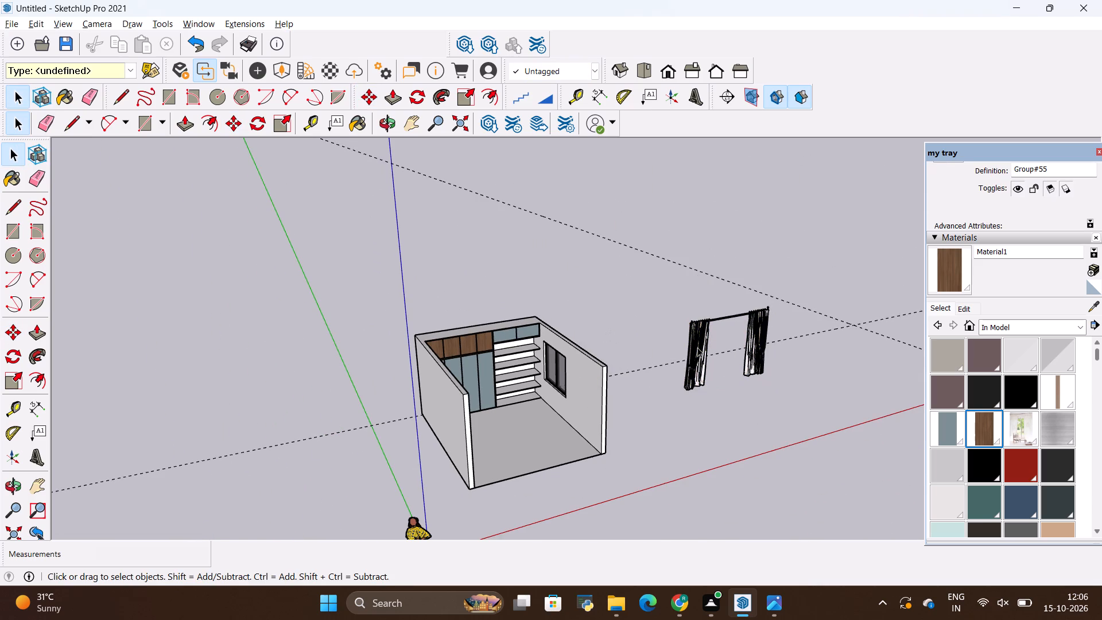
# Rotate the imported curtains horizontally so they run parallel to the window wall.
pyautogui.click(697, 347)
pyautogui.click(411, 96)
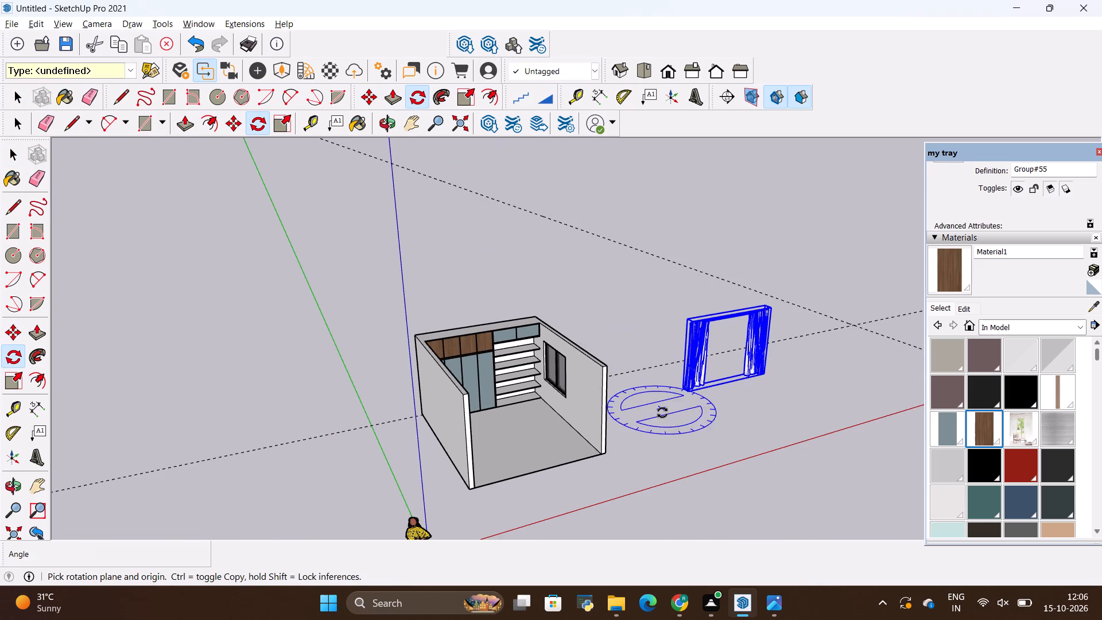
pyautogui.click(664, 415)
pyautogui.click(760, 394)
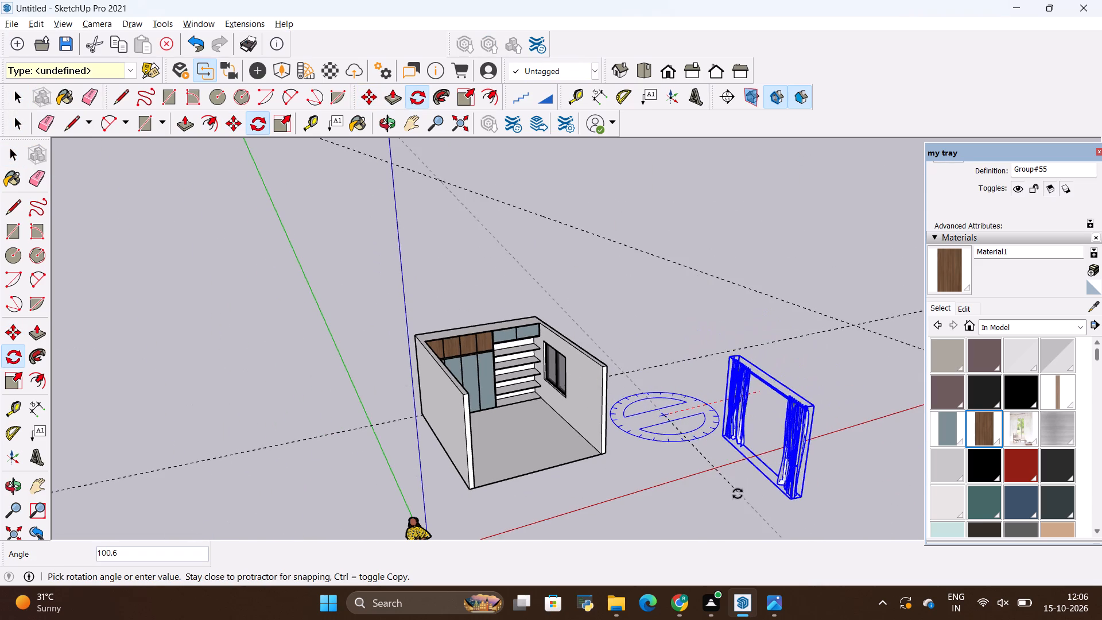
pyautogui.click(747, 484)
pyautogui.press('space')
# Move the curtains into the room against the window wall, aligning their upper corner with the wall corner beside the shelf unit.
pyautogui.click(742, 425)
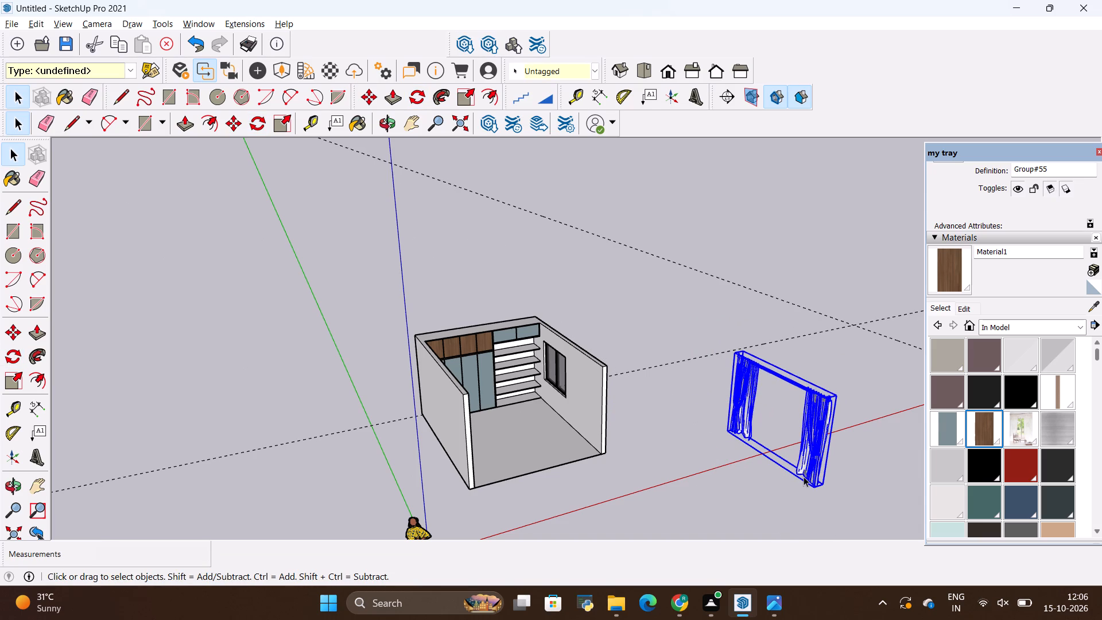
pyautogui.press('m')
pyautogui.click(816, 487)
pyautogui.scroll(3, 575, 446)
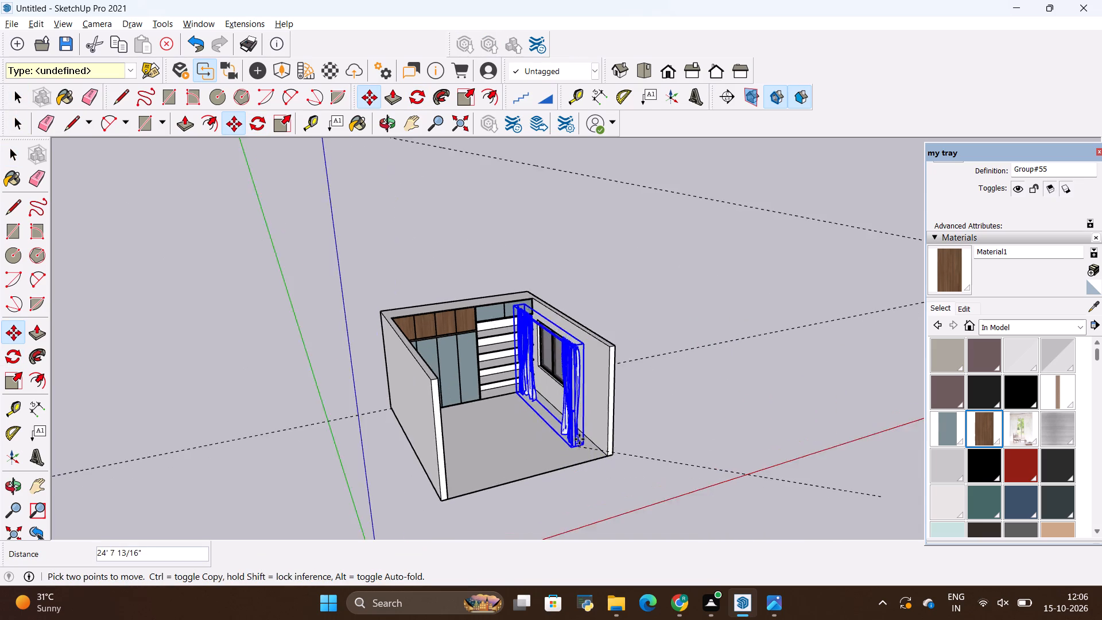
pyautogui.scroll(3, 579, 439)
pyautogui.click(572, 447)
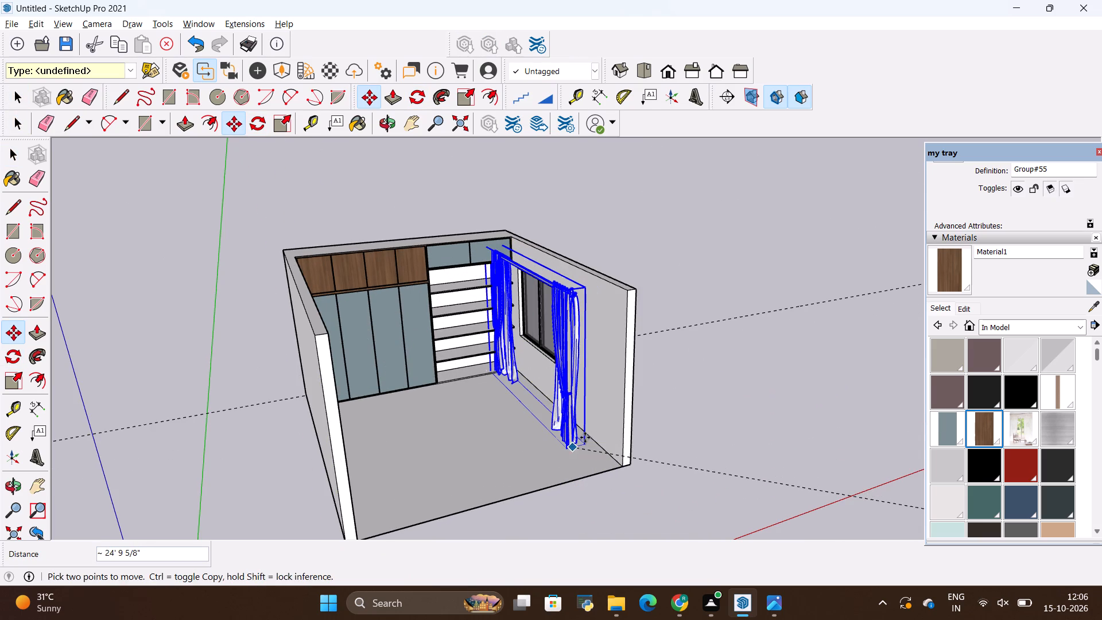
pyautogui.scroll(2, 496, 293)
pyautogui.click(619, 288)
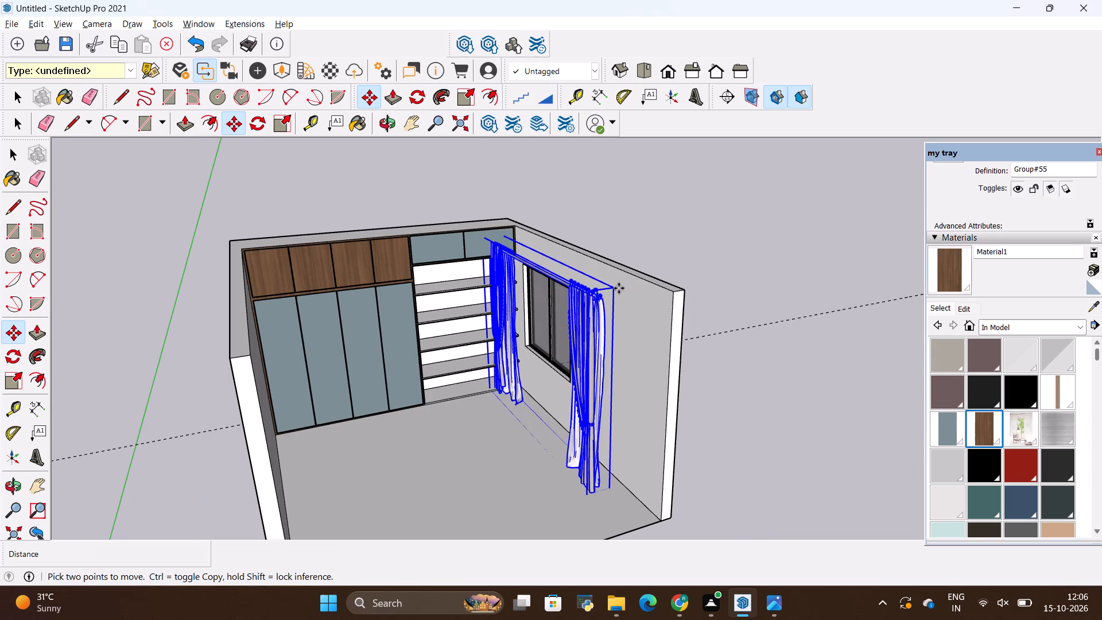
pyautogui.click(641, 295)
pyautogui.scroll(2, 558, 257)
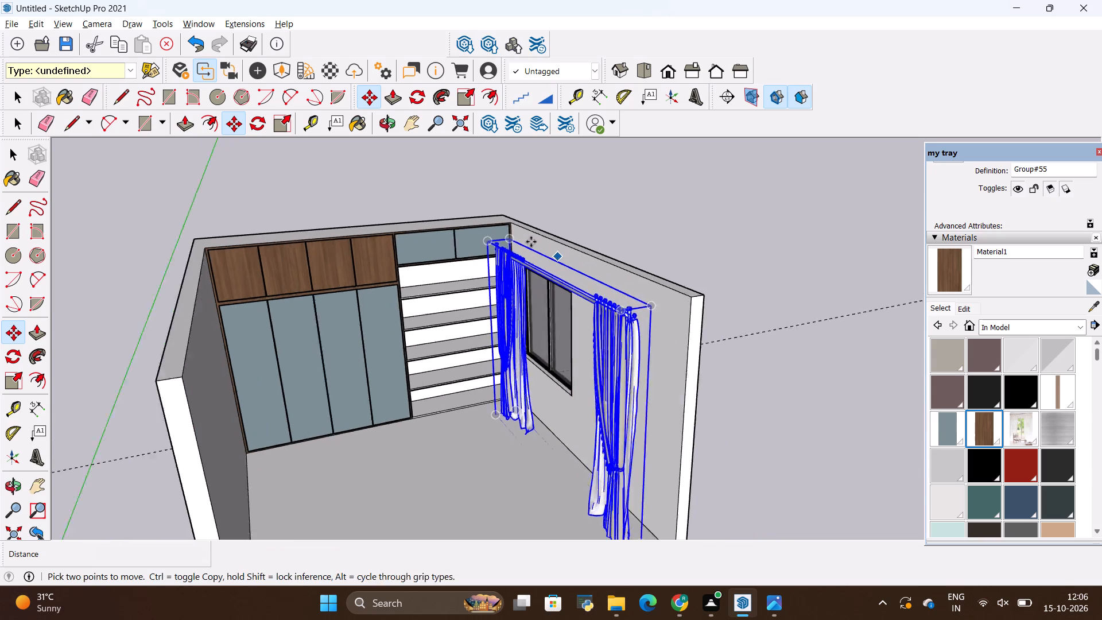
pyautogui.scroll(10, 531, 242)
pyautogui.click(510, 257)
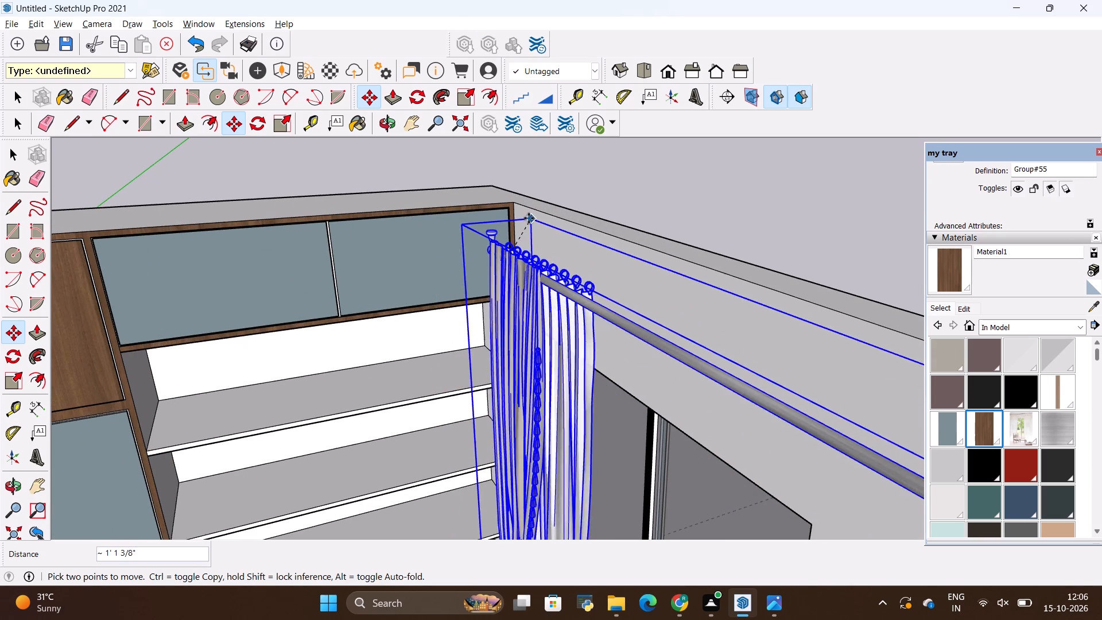
pyautogui.click(514, 210)
# Scale the curtains wider along the window wall so they stretch from the shelf unit to the wall's open end.
pyautogui.scroll(-9, 568, 212)
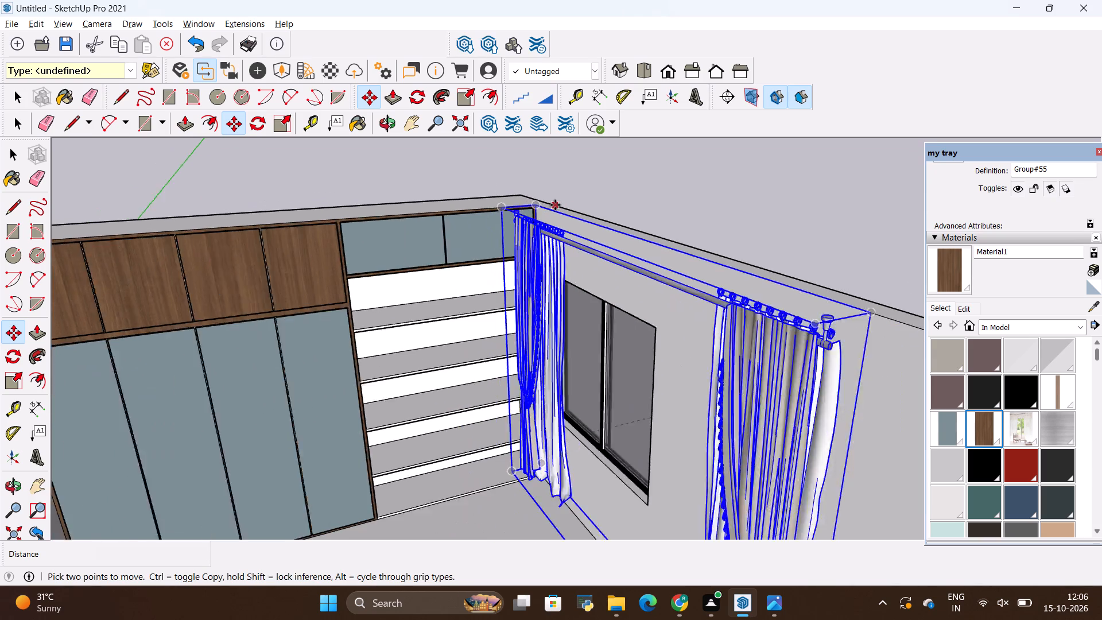
pyautogui.scroll(-5, 555, 205)
pyautogui.moveTo(552, 323); pyautogui.dragTo(667, 334, button='middle')
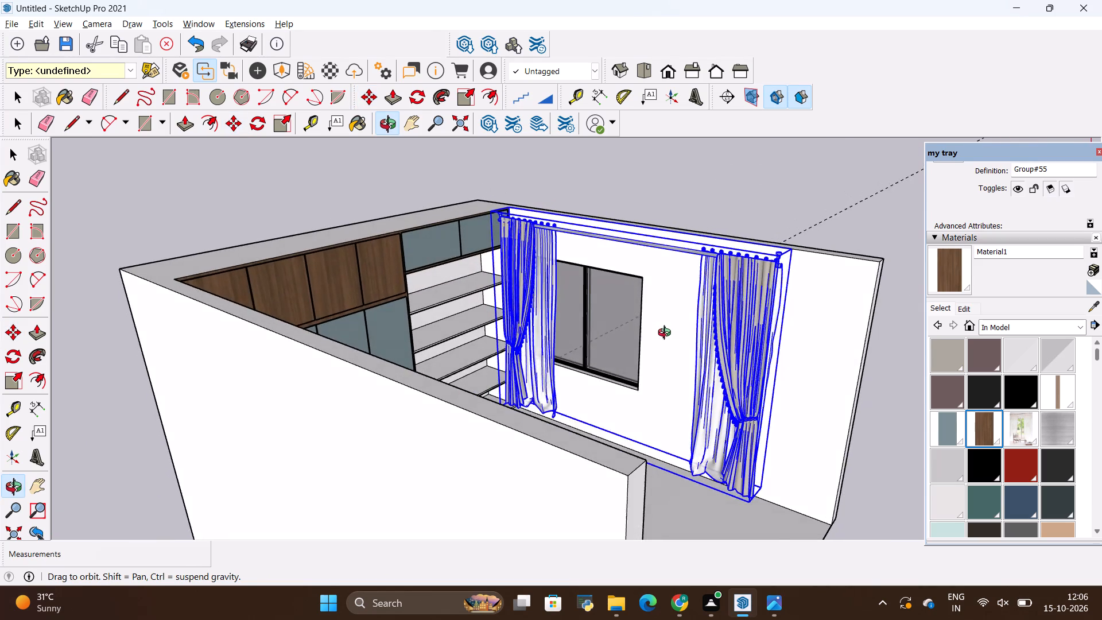
pyautogui.moveTo(667, 334); pyautogui.dragTo(658, 354, button='middle')
pyautogui.scroll(5, 791, 374)
pyautogui.press('s')
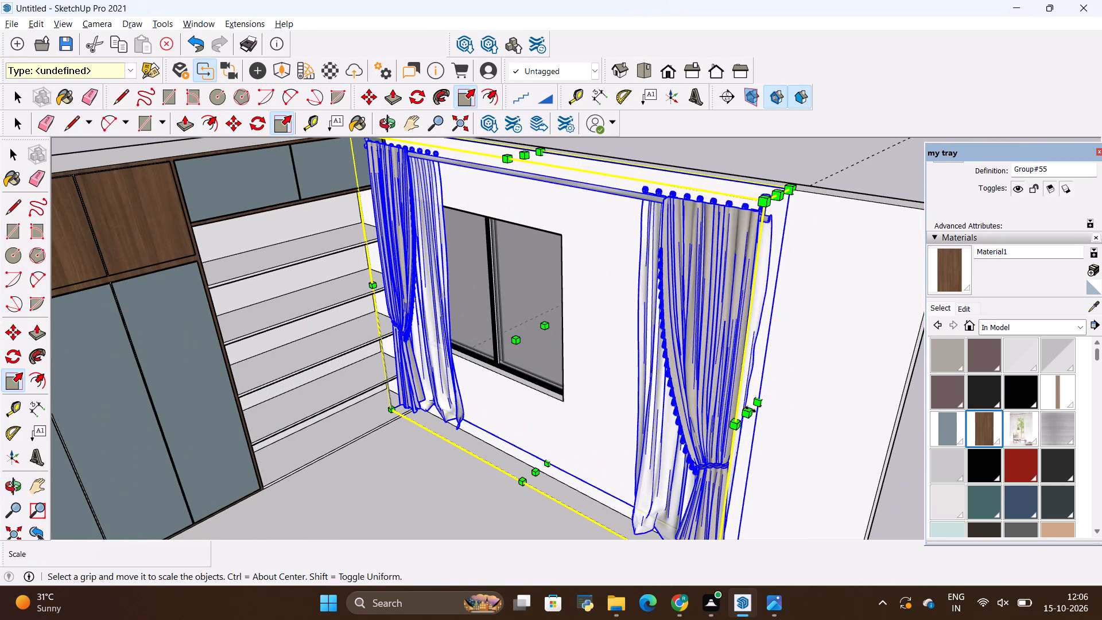
pyautogui.click(751, 409)
pyautogui.click(884, 432)
pyautogui.scroll(-4, 562, 369)
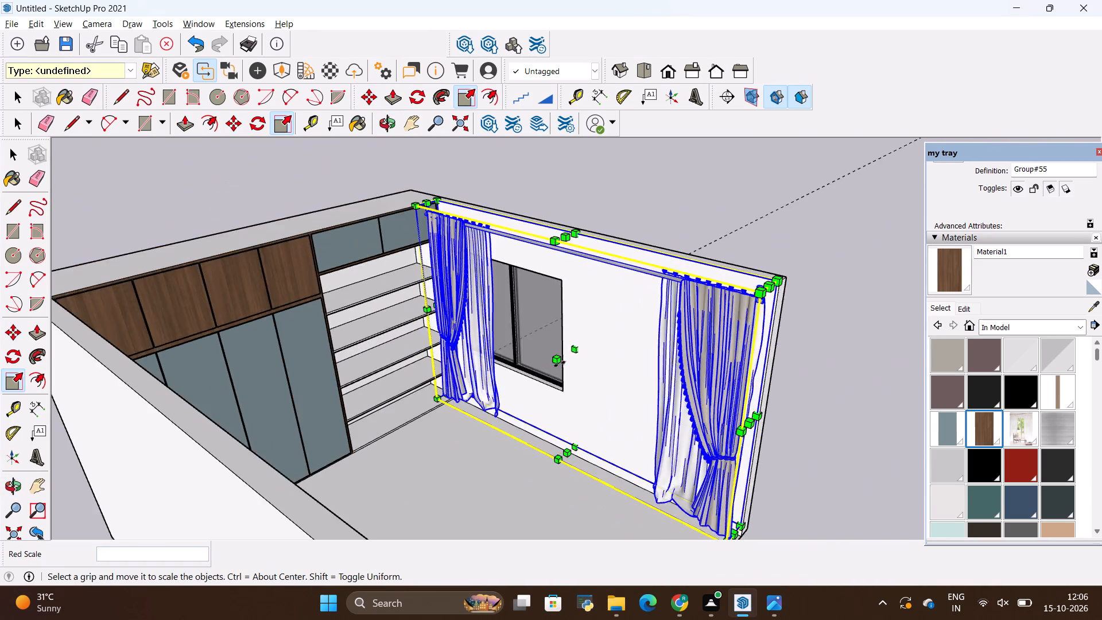
pyautogui.scroll(-5, 560, 364)
pyautogui.moveTo(572, 395); pyautogui.dragTo(740, 409, button='middle')
pyautogui.scroll(3, 650, 309)
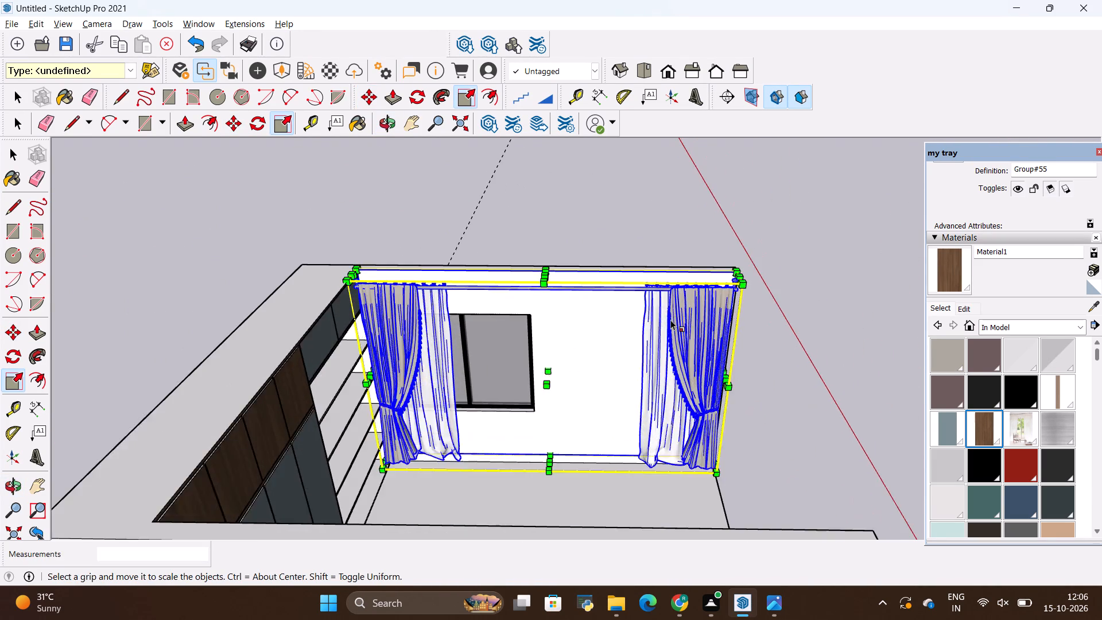
# Narrow the sheer curtain beside the shelf unit by a factor of about 0.73, away from the window.
pyautogui.scroll(3, 670, 320)
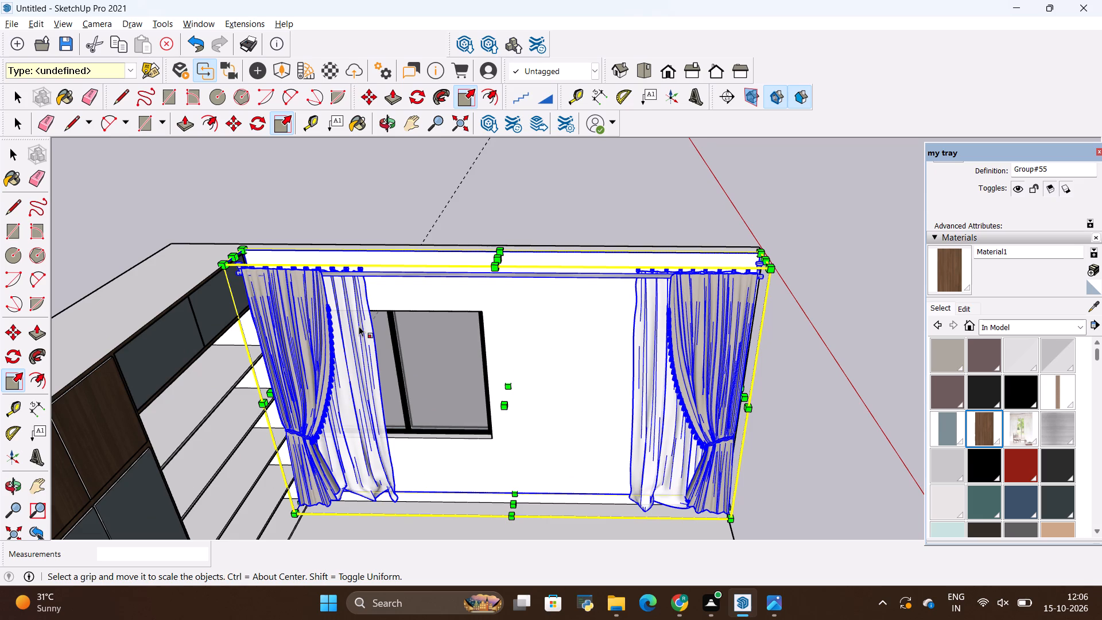
pyautogui.press('space')
pyautogui.tripleClick(356, 326)
pyautogui.click(356, 326)
pyautogui.click(356, 326)
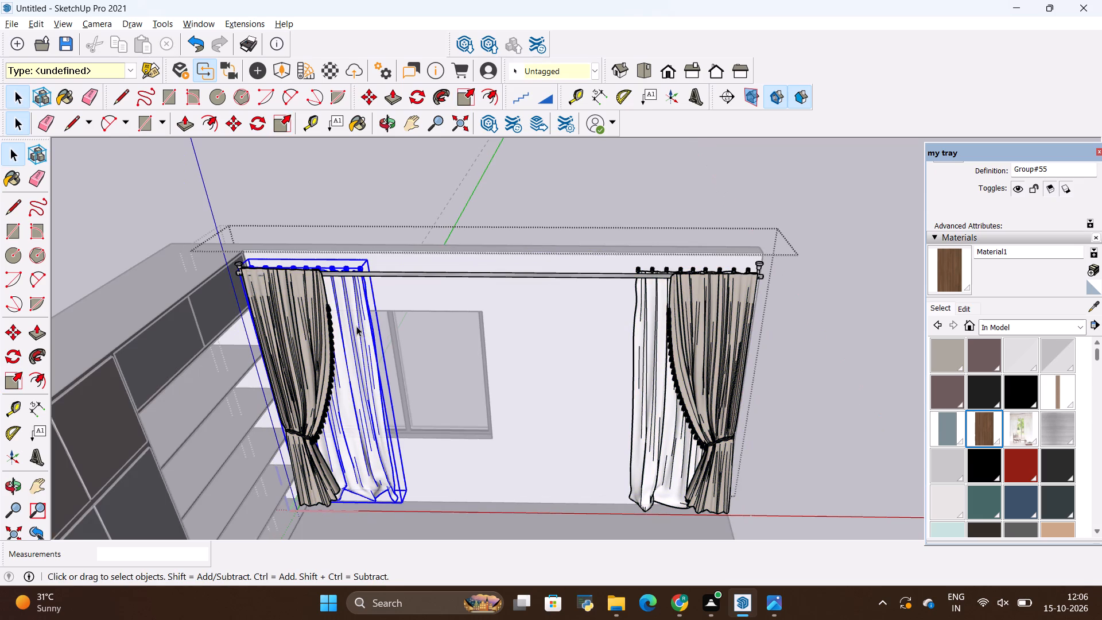
pyautogui.press('s')
pyautogui.scroll(4, 409, 354)
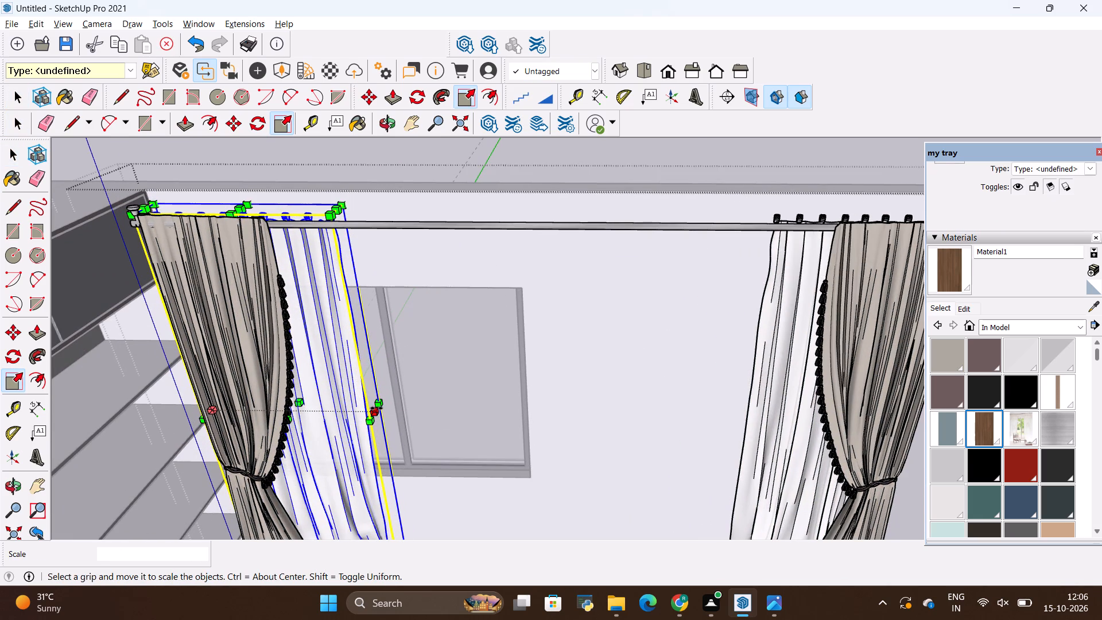
pyautogui.click(376, 408)
pyautogui.click(343, 404)
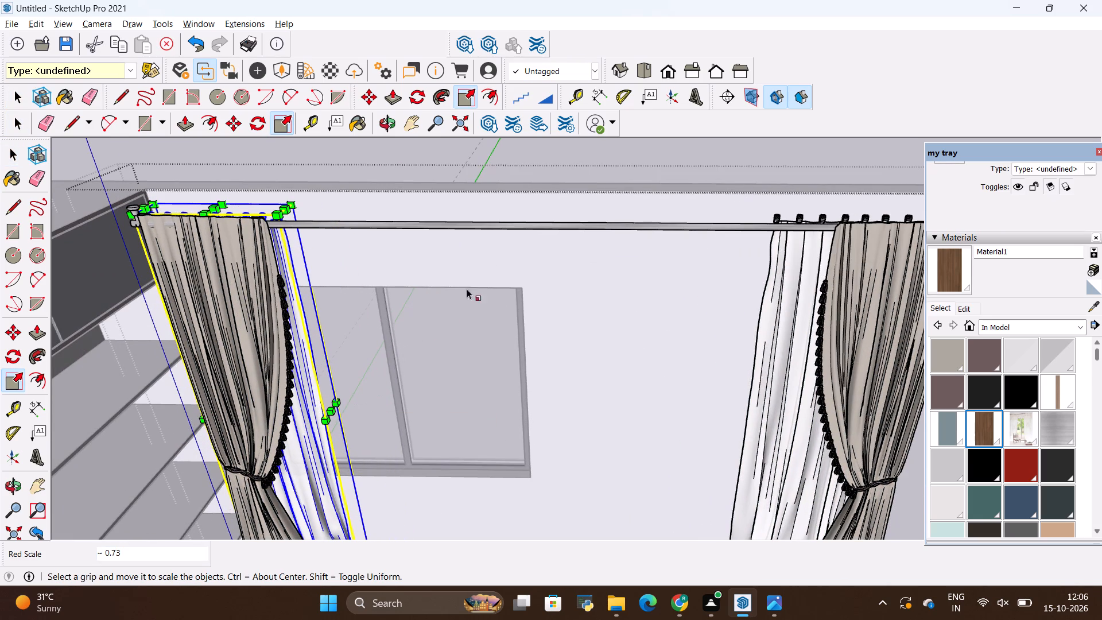
# Widen the sheer curtain at the wall's open end along the rod until its inner edge reaches the window's near edge.
pyautogui.press('space')
pyautogui.doubleClick(794, 337)
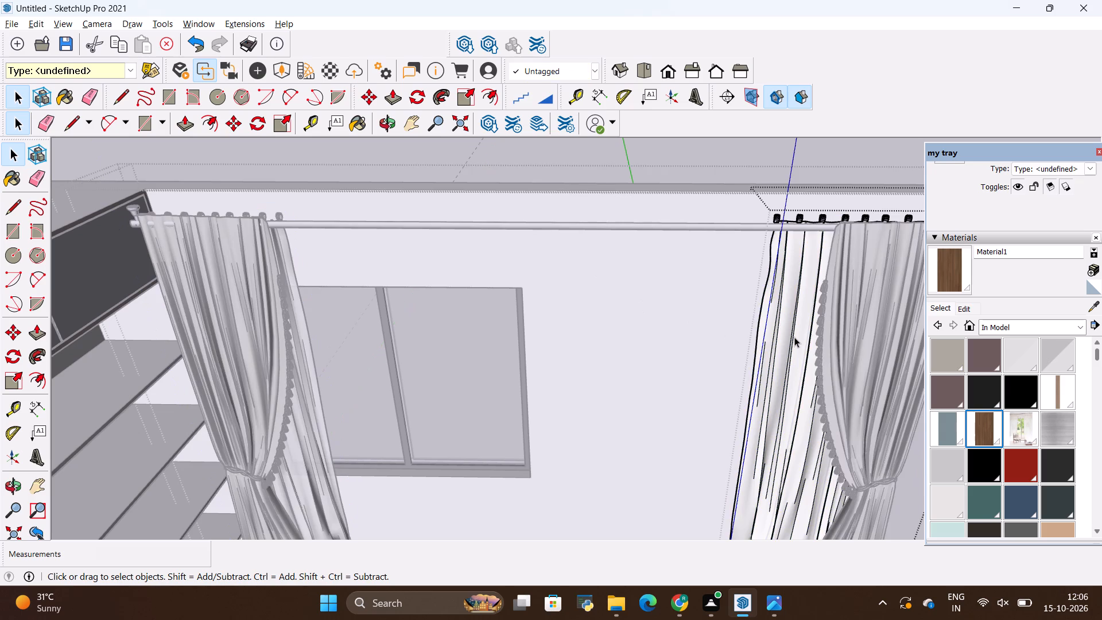
pyautogui.click(794, 337)
pyautogui.scroll(-4, 721, 307)
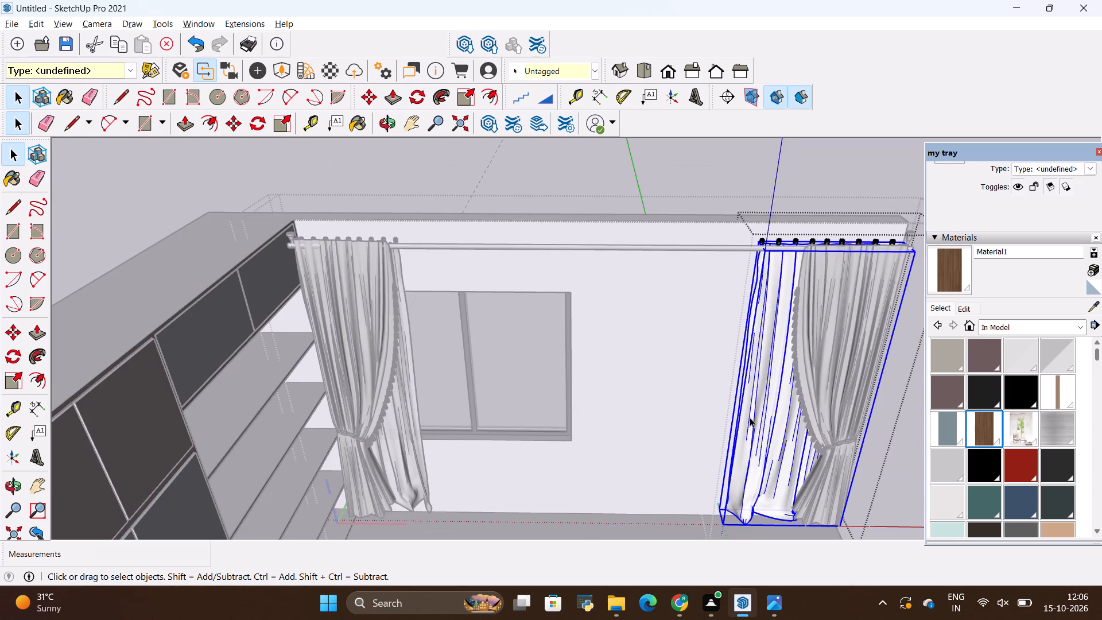
pyautogui.press('s')
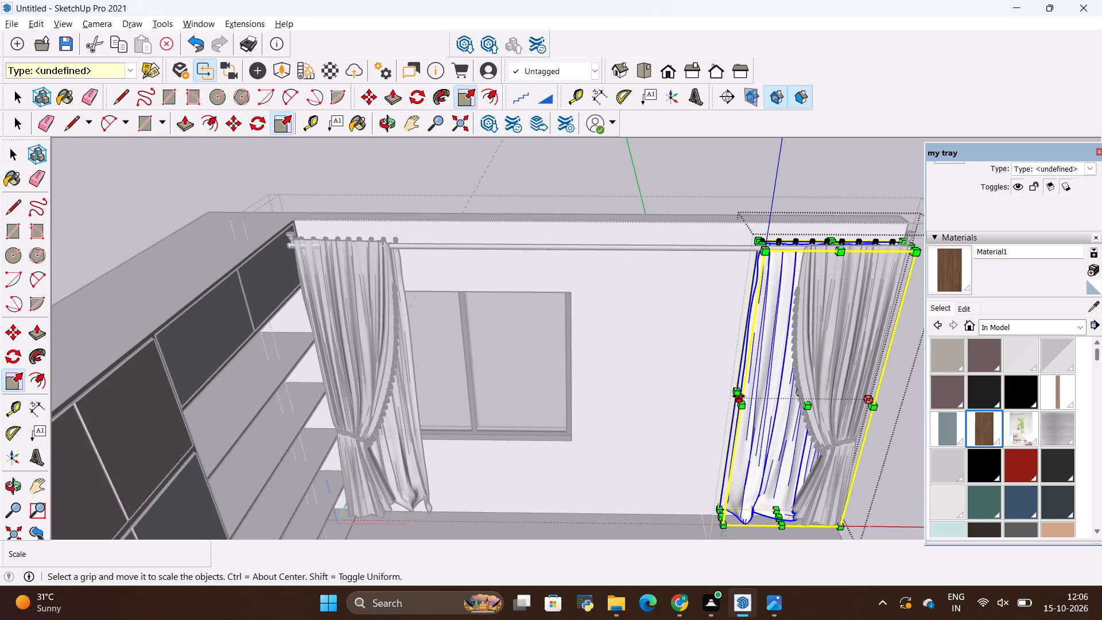
pyautogui.click(736, 398)
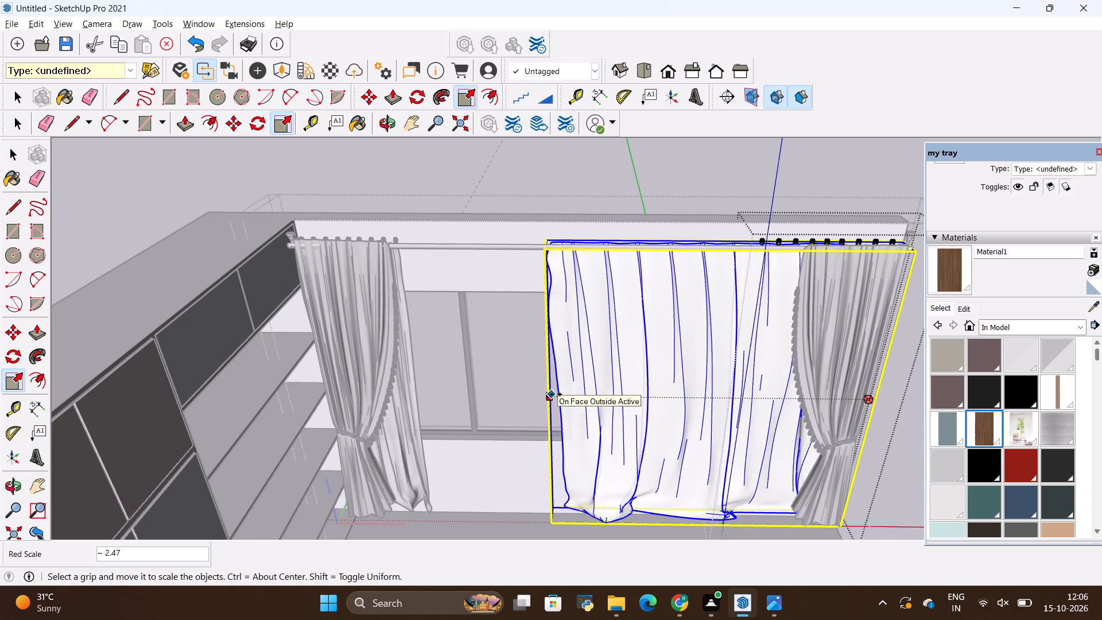
pyautogui.click(563, 393)
pyautogui.press('space')
pyautogui.click(556, 188)
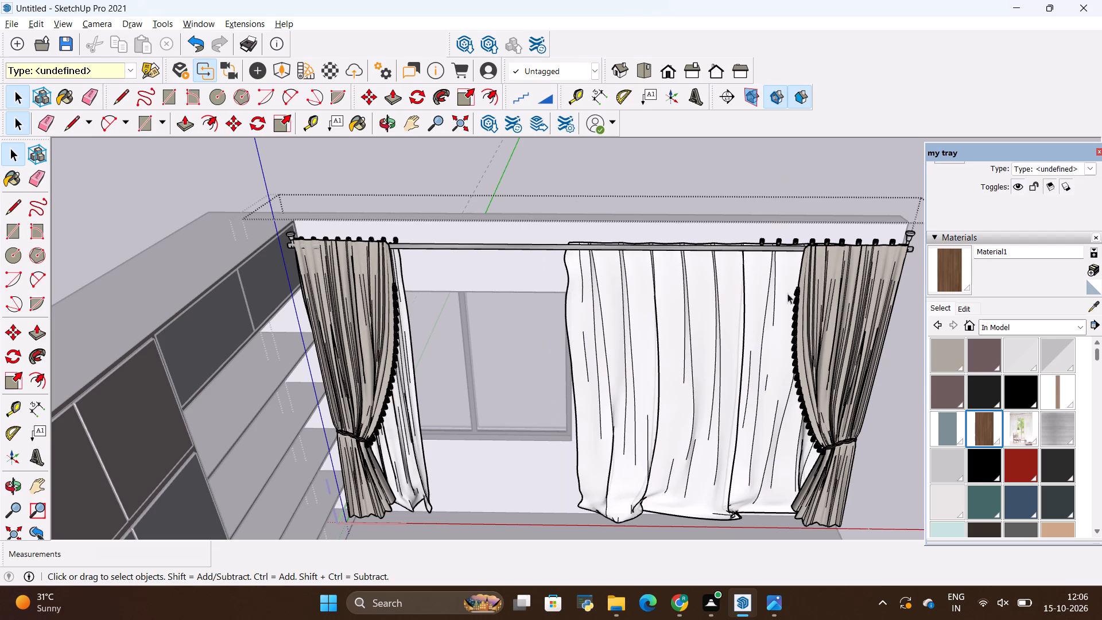
# Widen the tied-back drape at the wall's open end toward the window by a factor of about 2.93, and exit the curtain group.
pyautogui.tripleClick(850, 311)
pyautogui.click(850, 311)
pyautogui.click(850, 311)
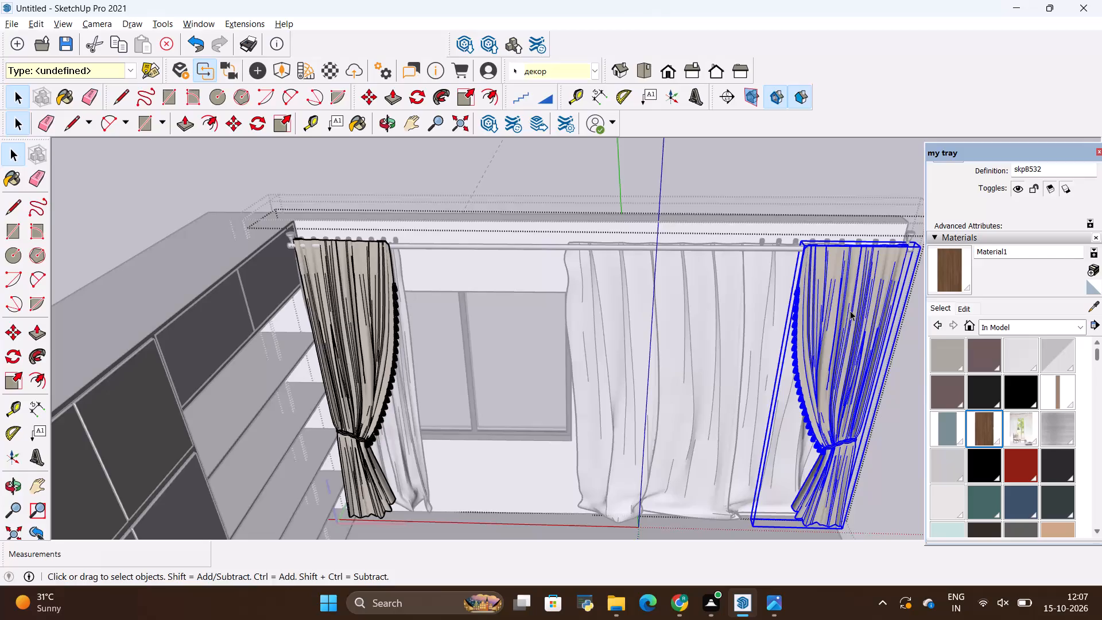
pyautogui.press('s')
pyautogui.scroll(1, 752, 321)
pyautogui.scroll(6, 754, 452)
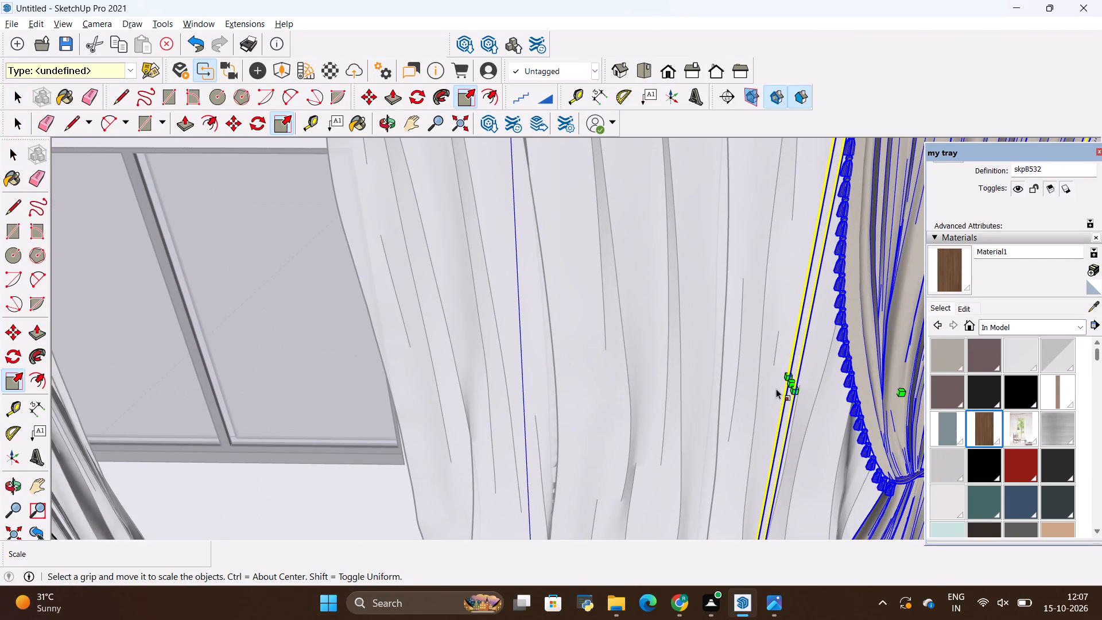
pyautogui.click(787, 383)
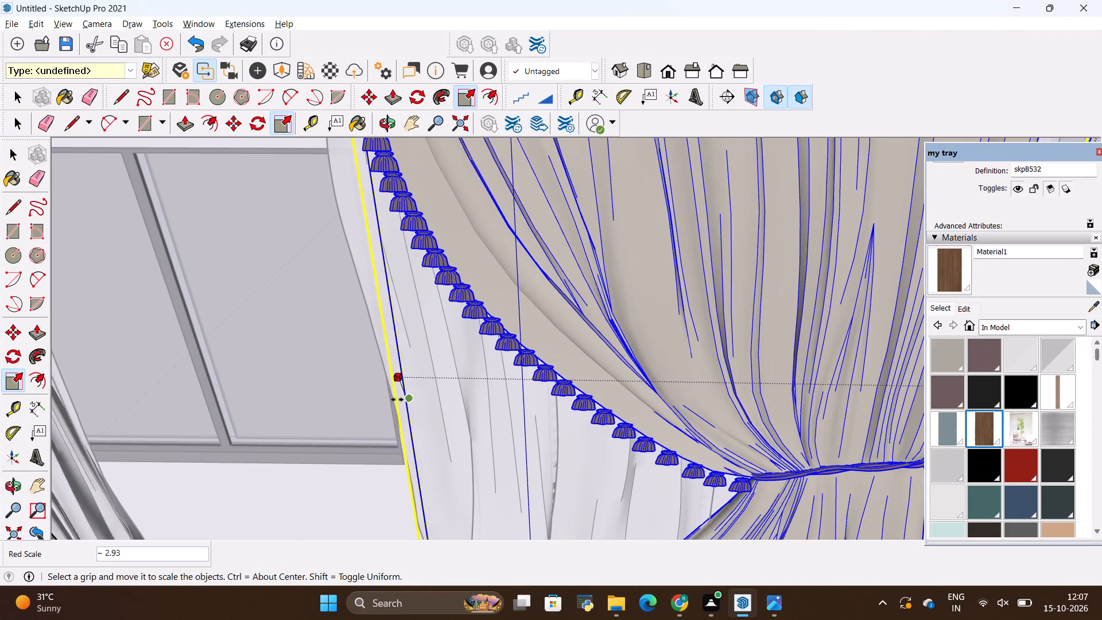
pyautogui.click(395, 400)
pyautogui.press('space')
pyautogui.click(500, 414)
pyautogui.scroll(-10, 508, 415)
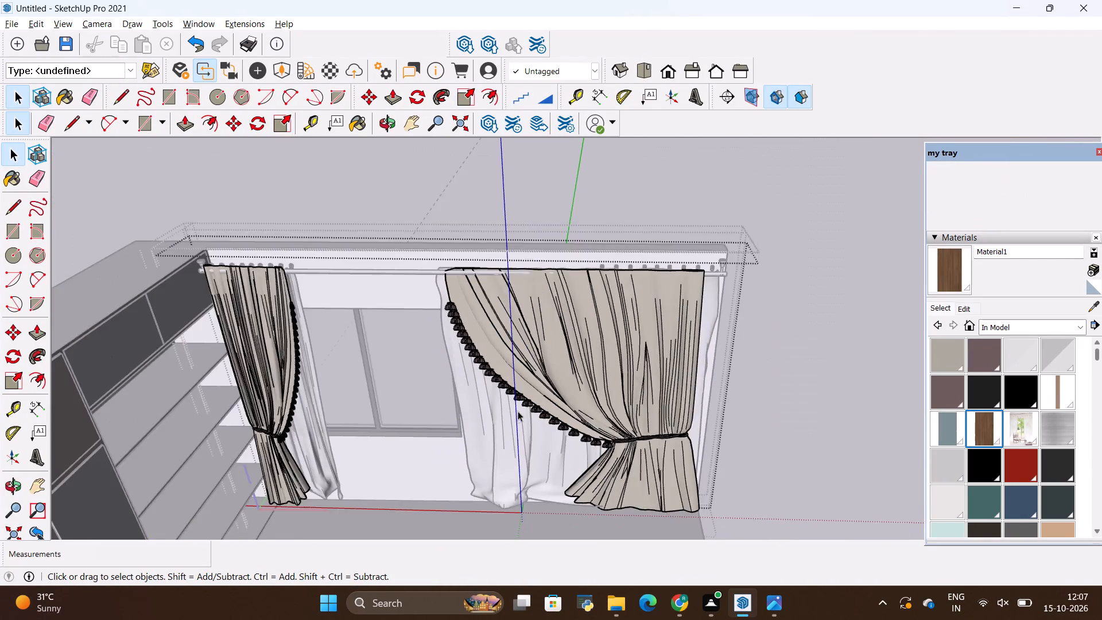
pyautogui.scroll(-5, 518, 411)
pyautogui.press('space')
pyautogui.click(786, 313)
pyautogui.click(777, 335)
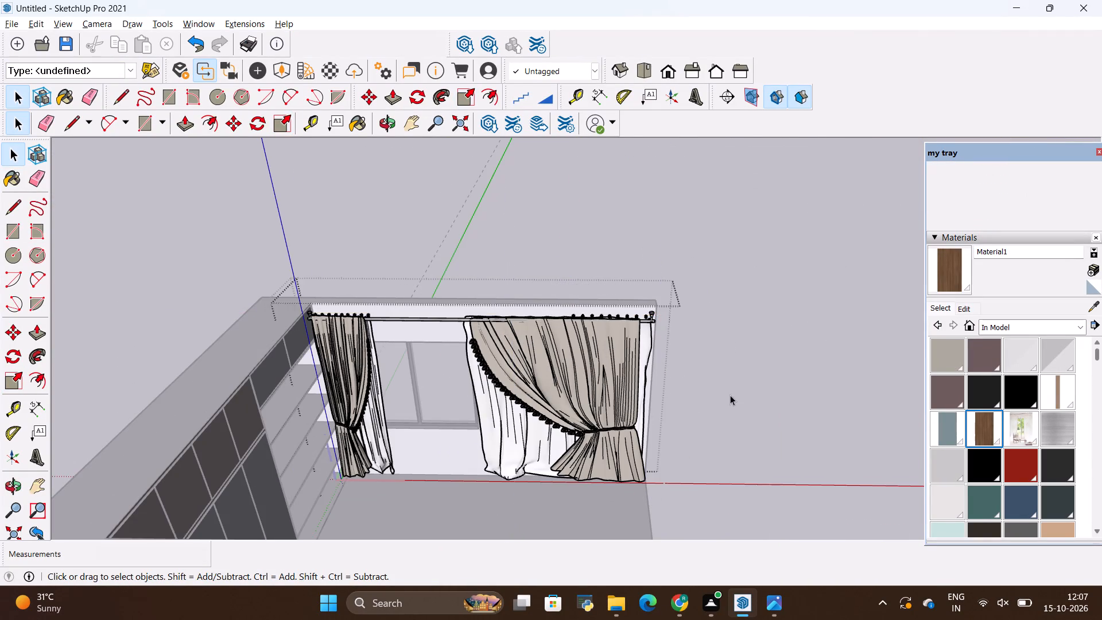
pyautogui.scroll(-4, 730, 395)
pyautogui.moveTo(694, 420); pyautogui.dragTo(538, 376, button='middle')
pyautogui.moveTo(538, 376); pyautogui.dragTo(604, 385, button='middle')
pyautogui.scroll(7, 612, 427)
pyautogui.moveTo(524, 409); pyautogui.dragTo(471, 330, button='middle')
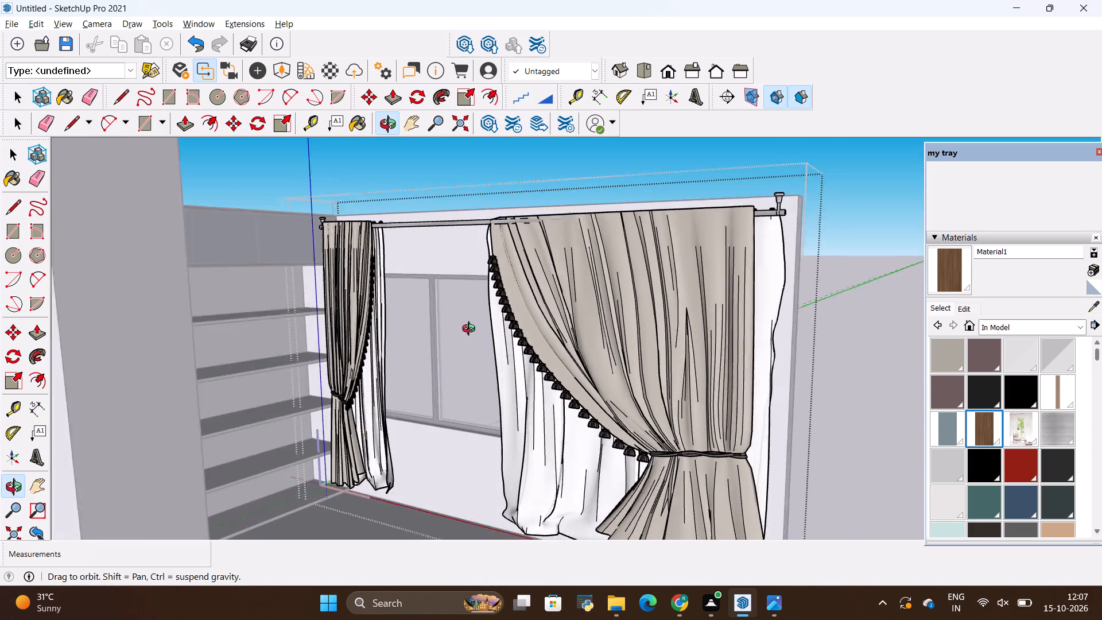
pyautogui.moveTo(471, 330); pyautogui.dragTo(461, 362, button='middle')
pyautogui.press('space')
pyautogui.click(884, 259)
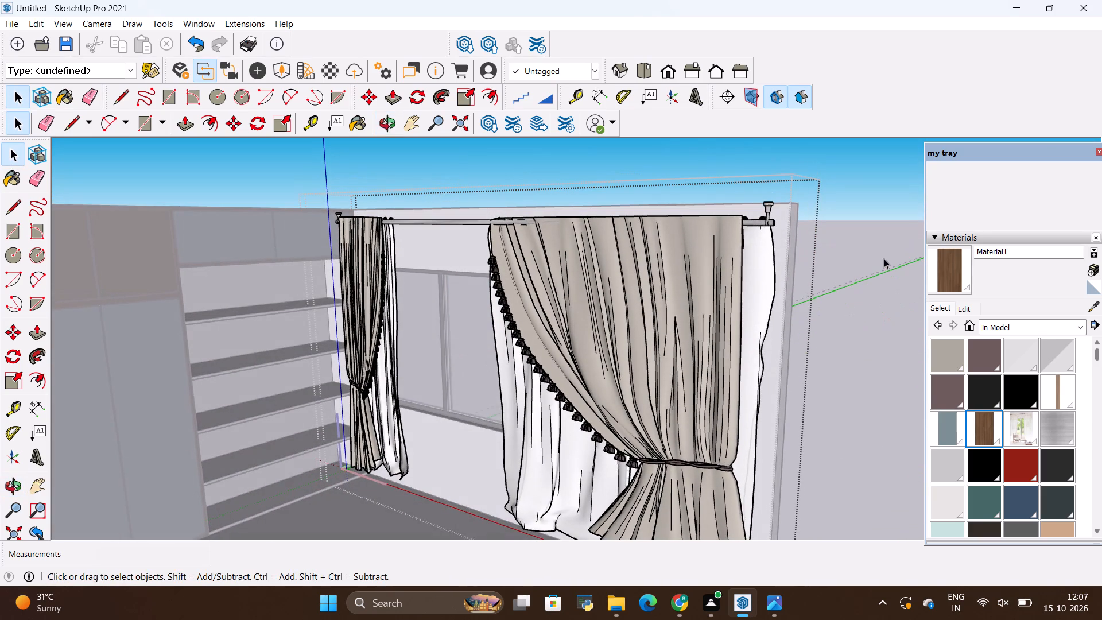
pyautogui.click(882, 258)
pyautogui.press('space')
pyautogui.click(882, 258)
pyautogui.scroll(-4, 697, 324)
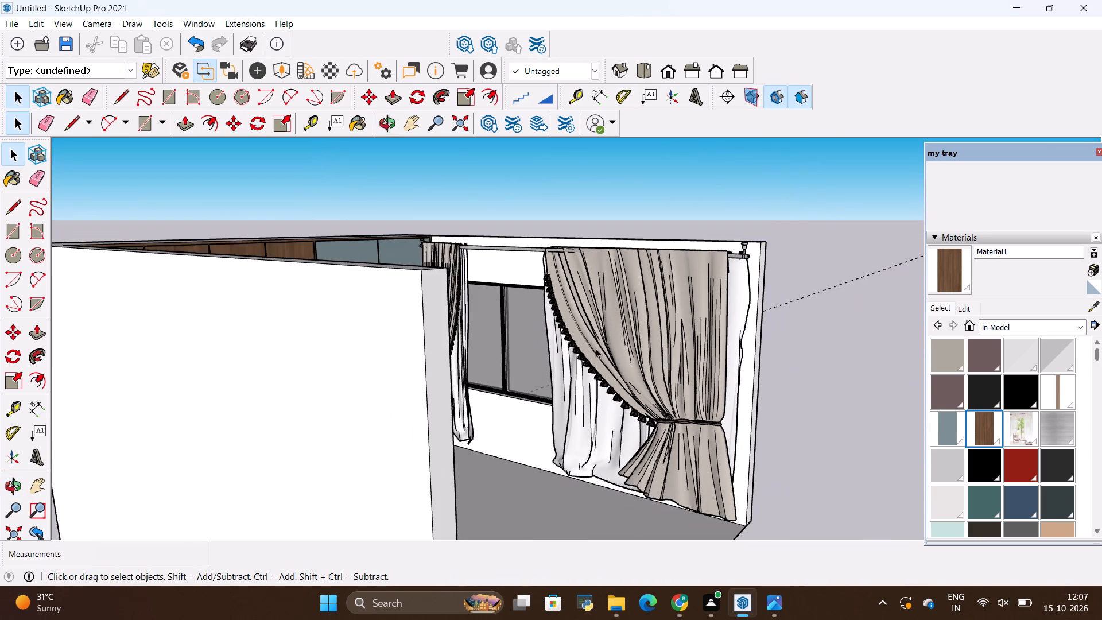
# Compare the modelled room's wardrobe, shelves and curtains with the bedroom reference image.
pyautogui.moveTo(596, 348); pyautogui.dragTo(396, 311, button='middle')
pyautogui.scroll(-2, 397, 308)
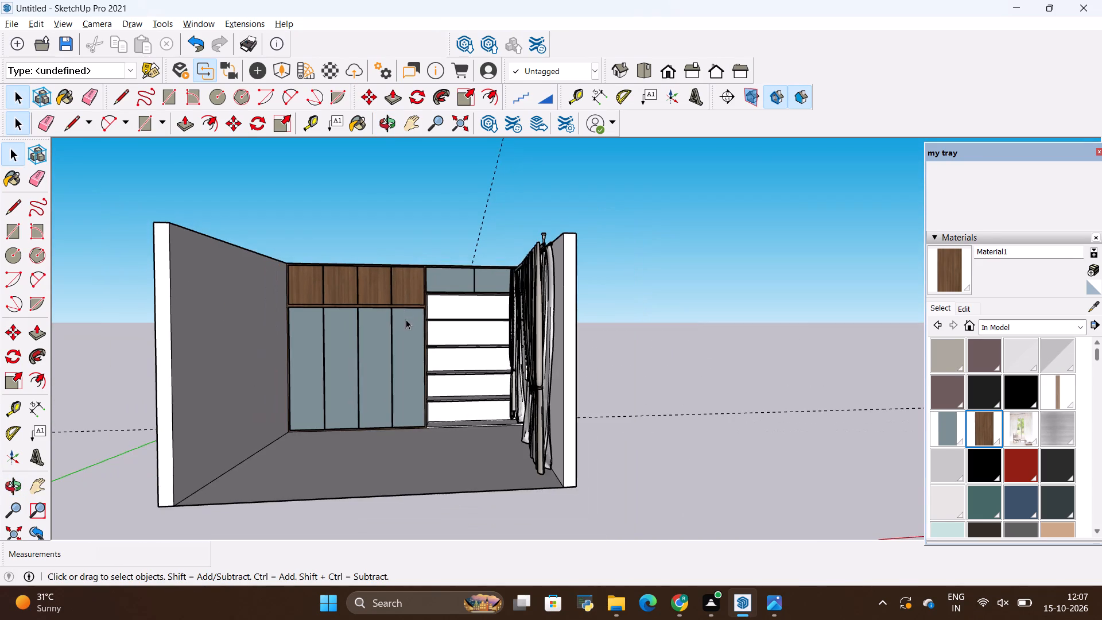
pyautogui.moveTo(406, 320); pyautogui.dragTo(507, 305, button='middle')
pyautogui.hotkey('alt', 'Tab')
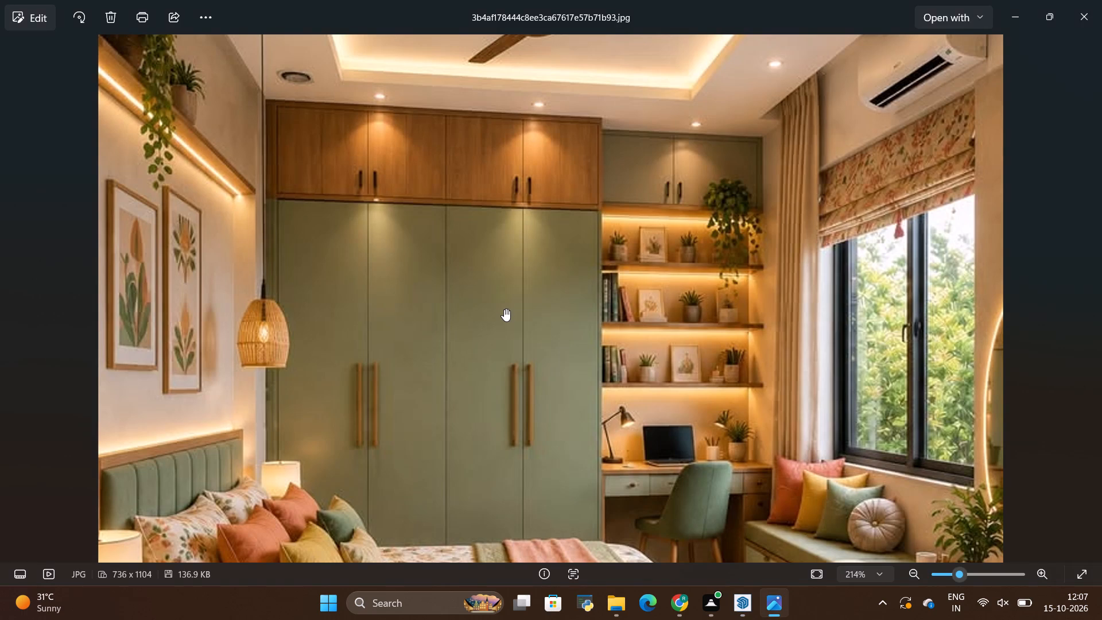
pyautogui.hotkey('alt', 'Tab')
pyautogui.hotkey('alt', 'Tab')
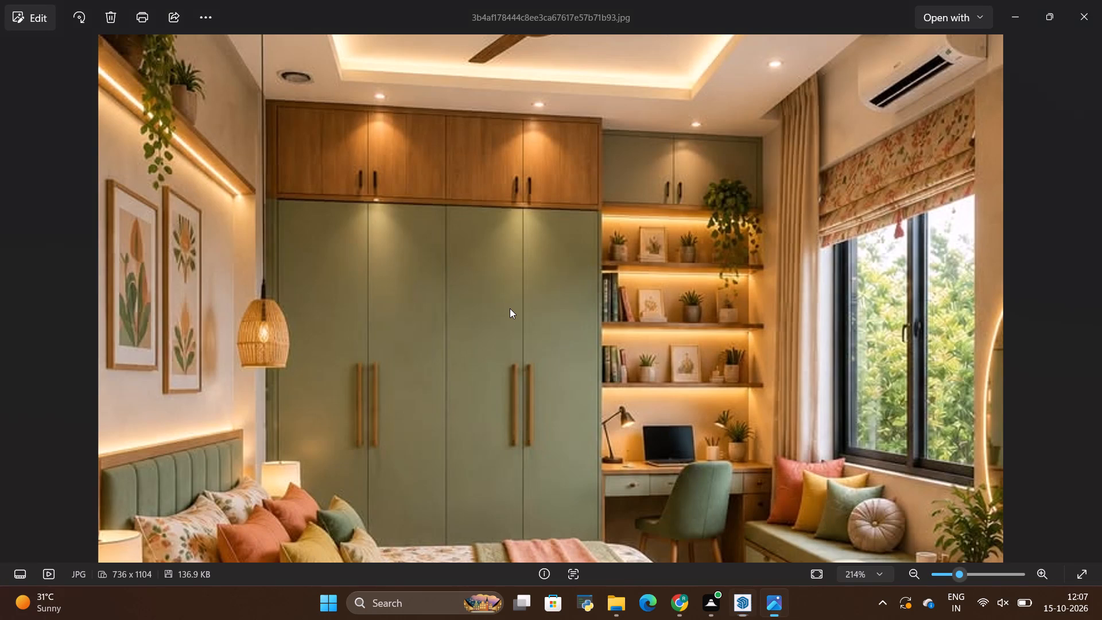
pyautogui.scroll(-4, 534, 307)
pyautogui.hotkey('alt', 'Tab')
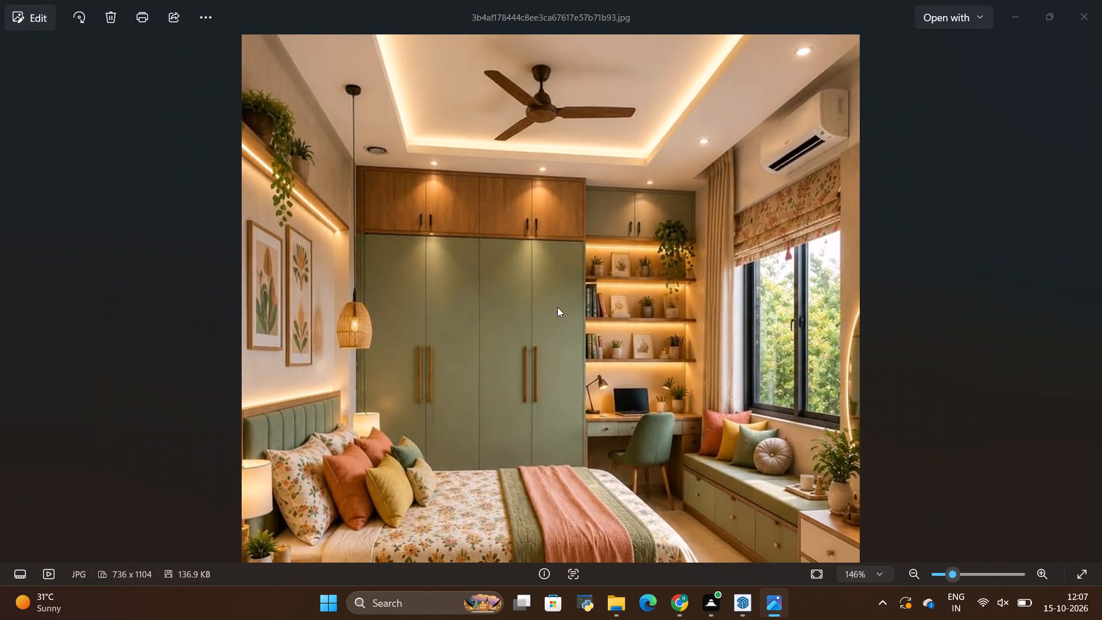
pyautogui.moveTo(610, 307); pyautogui.dragTo(463, 390, button='middle')
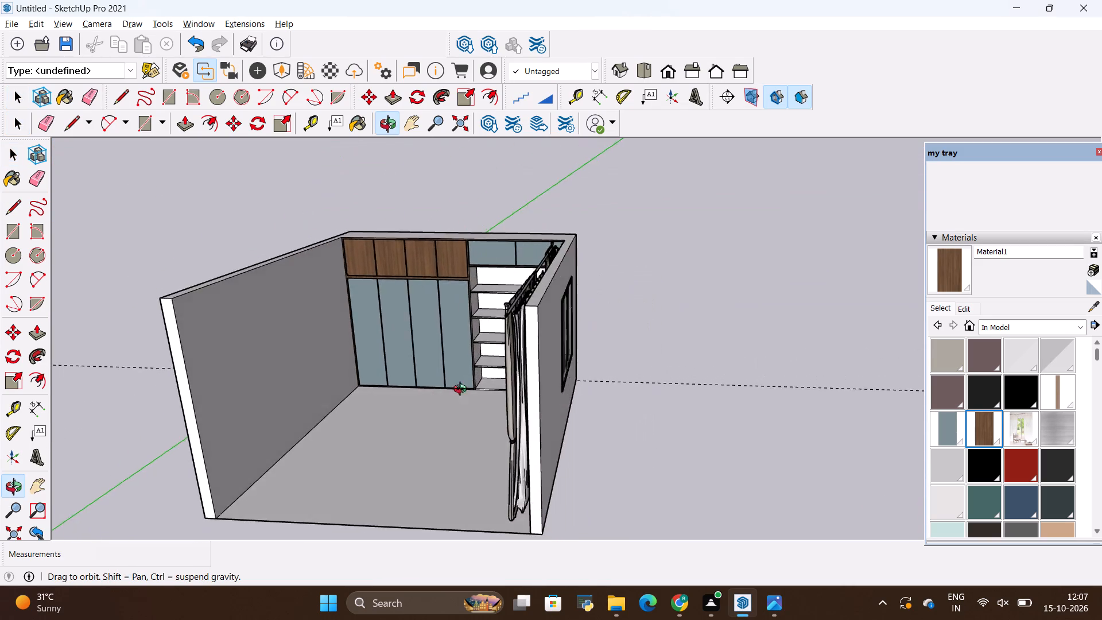
pyautogui.moveTo(463, 390); pyautogui.dragTo(645, 370, button='middle')
pyautogui.hotkey('alt', 'Tab')
pyautogui.hotkey('alt', 'Tab')
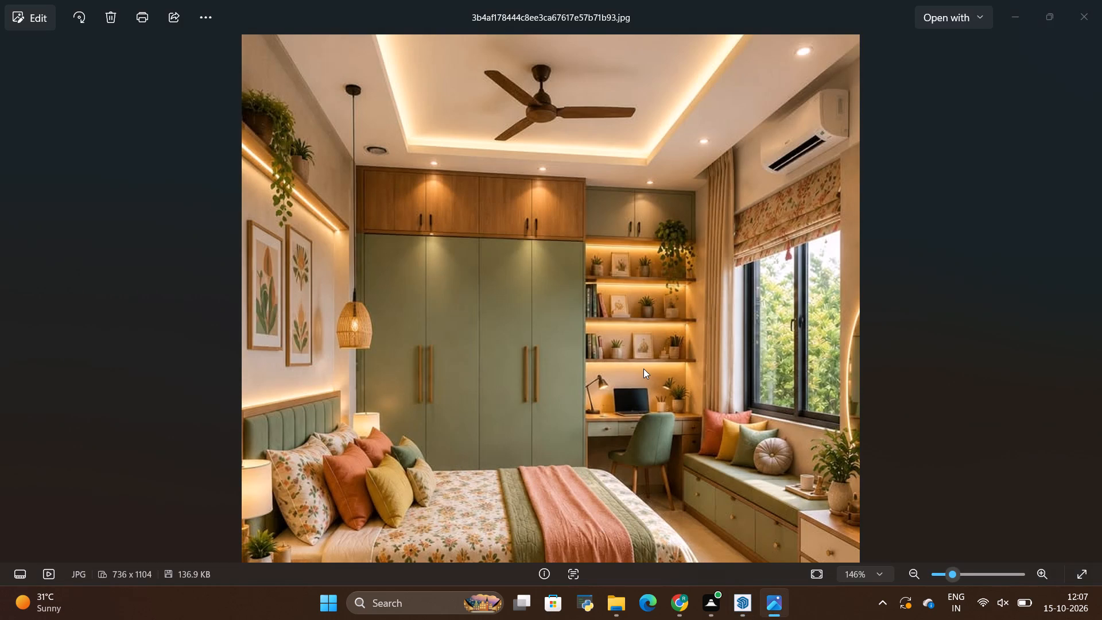
pyautogui.hotkey('alt', 'Tab')
pyautogui.hotkey('alt', 'Tab')
# Create a new material from the beige texture image 633eb4499d468b2c37aed68b848ff5e6 in the all materials folder.
pyautogui.scroll(-4, 643, 366)
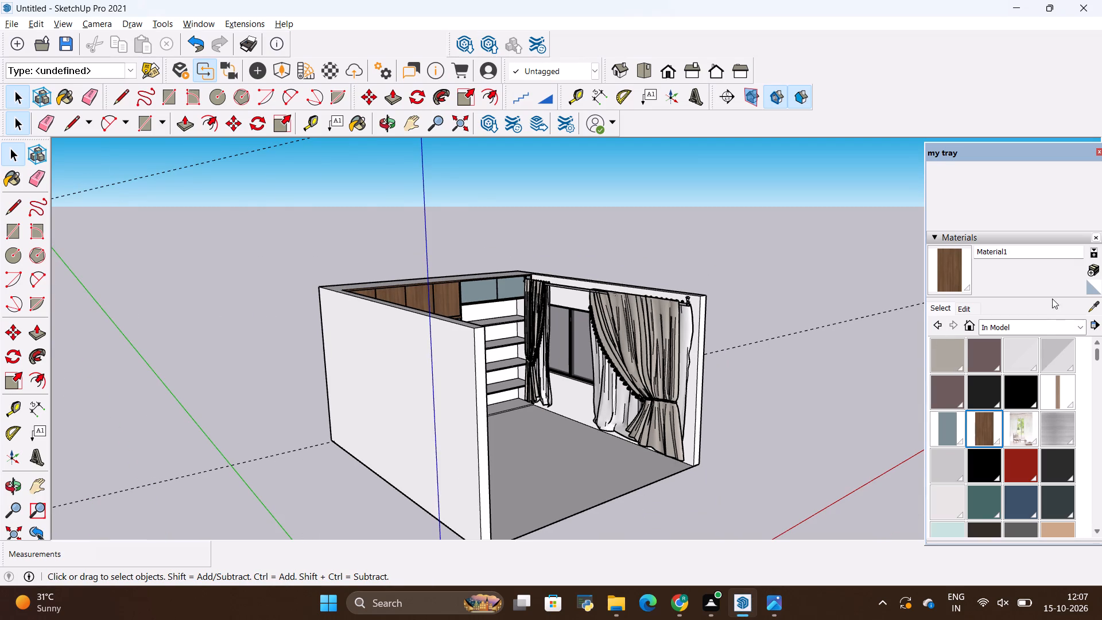
pyautogui.click(1087, 274)
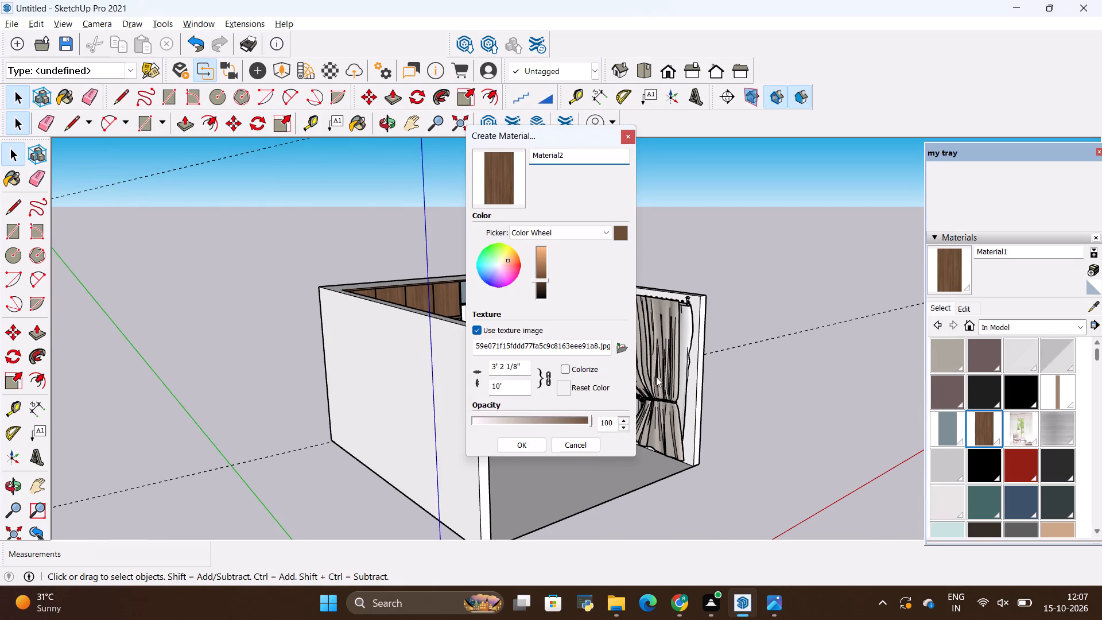
pyautogui.click(624, 354)
pyautogui.scroll(-2, 626, 323)
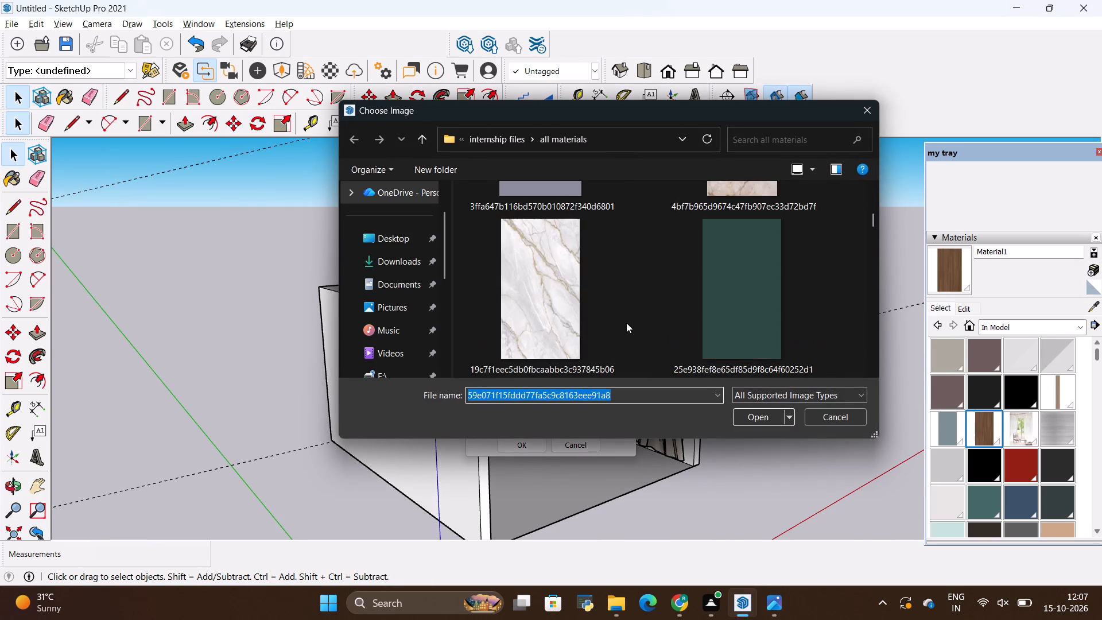
pyautogui.scroll(-5, 628, 324)
pyautogui.scroll(2, 647, 328)
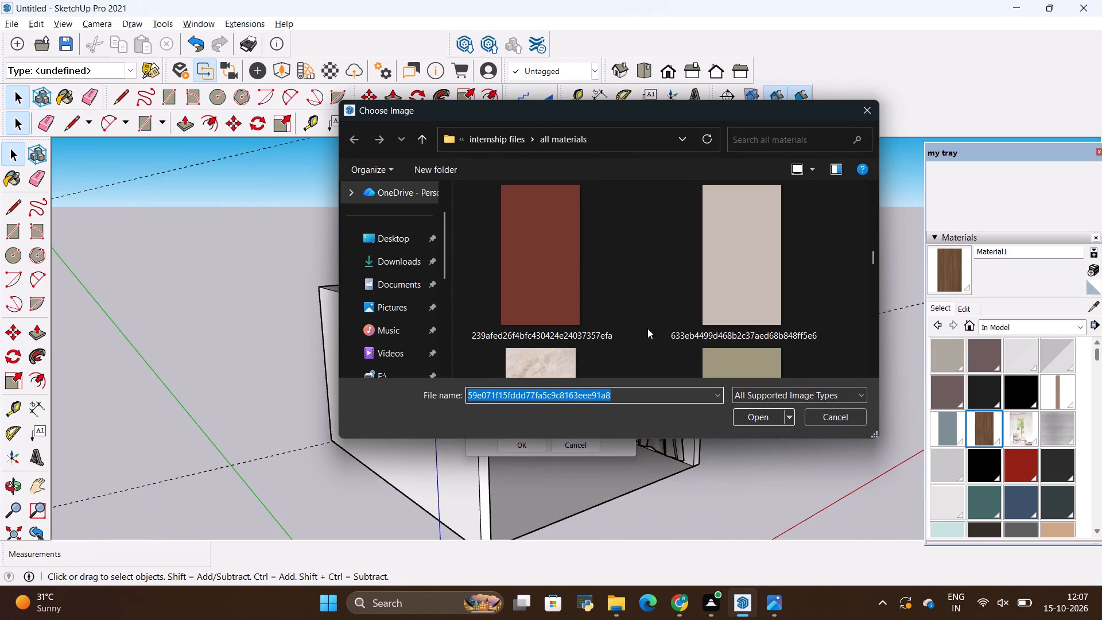
pyautogui.scroll(-2, 719, 324)
pyautogui.scroll(3, 719, 324)
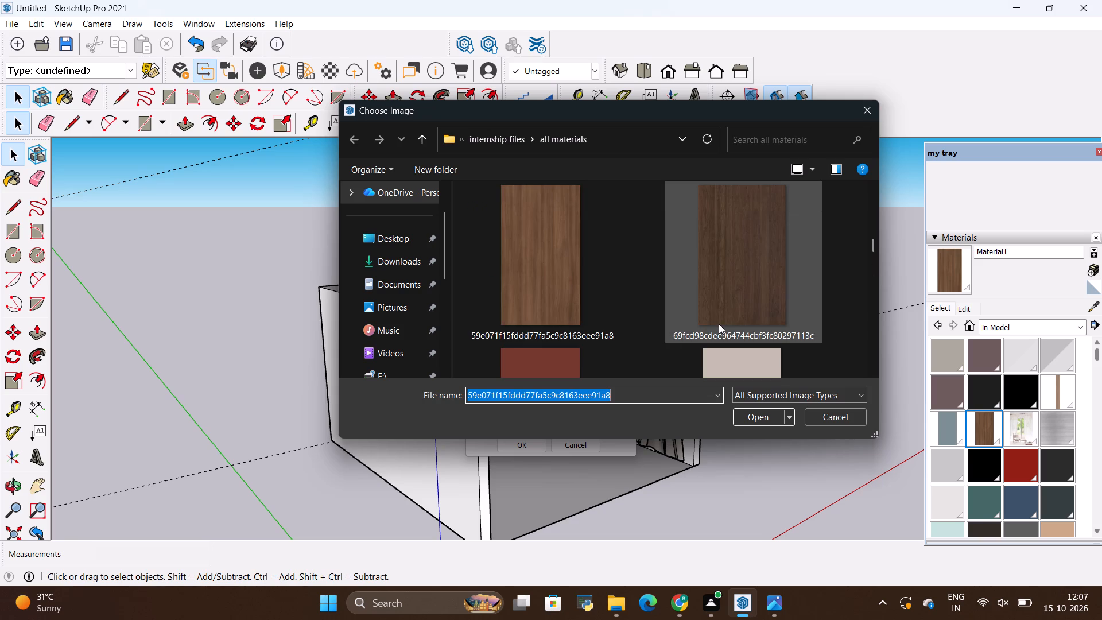
pyautogui.scroll(-2, 719, 324)
pyautogui.scroll(2, 719, 324)
pyautogui.scroll(-1, 719, 323)
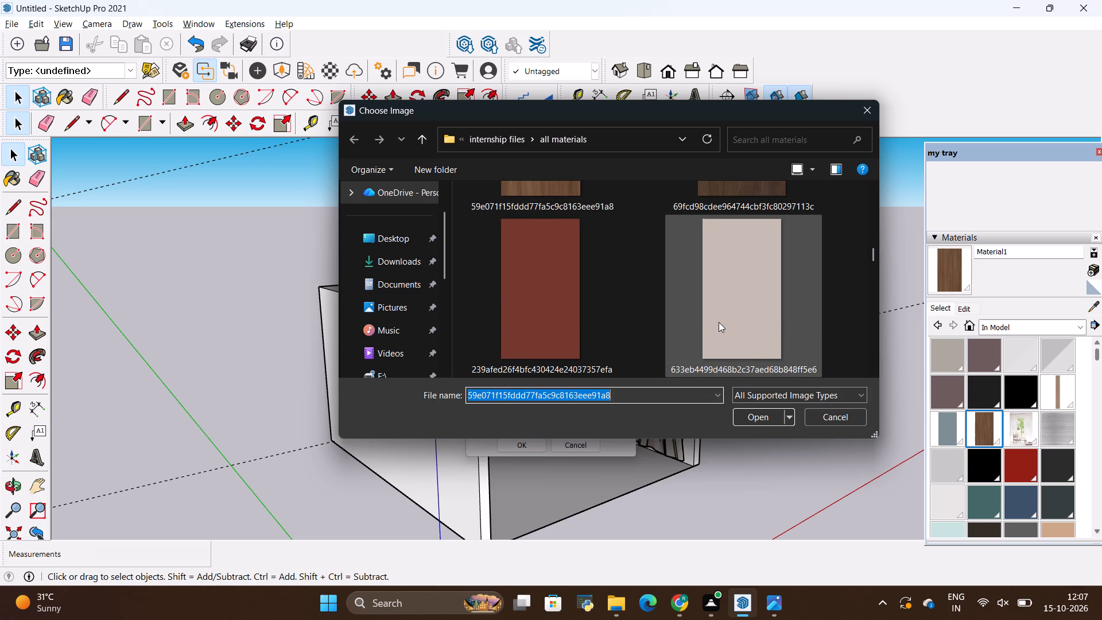
pyautogui.click(739, 337)
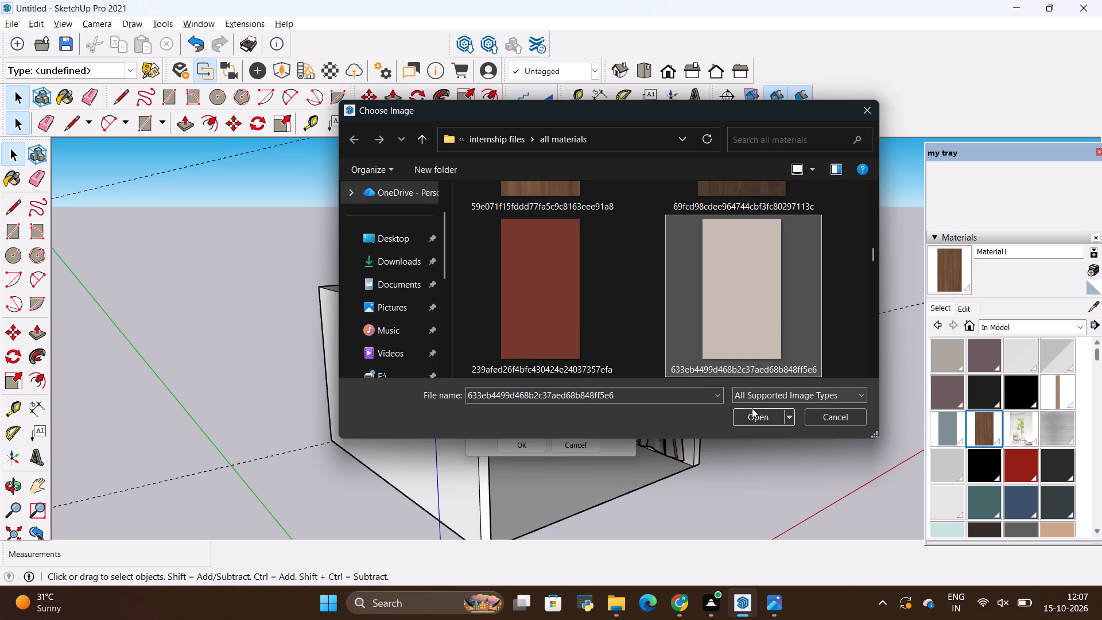
pyautogui.scroll(-6, 687, 297)
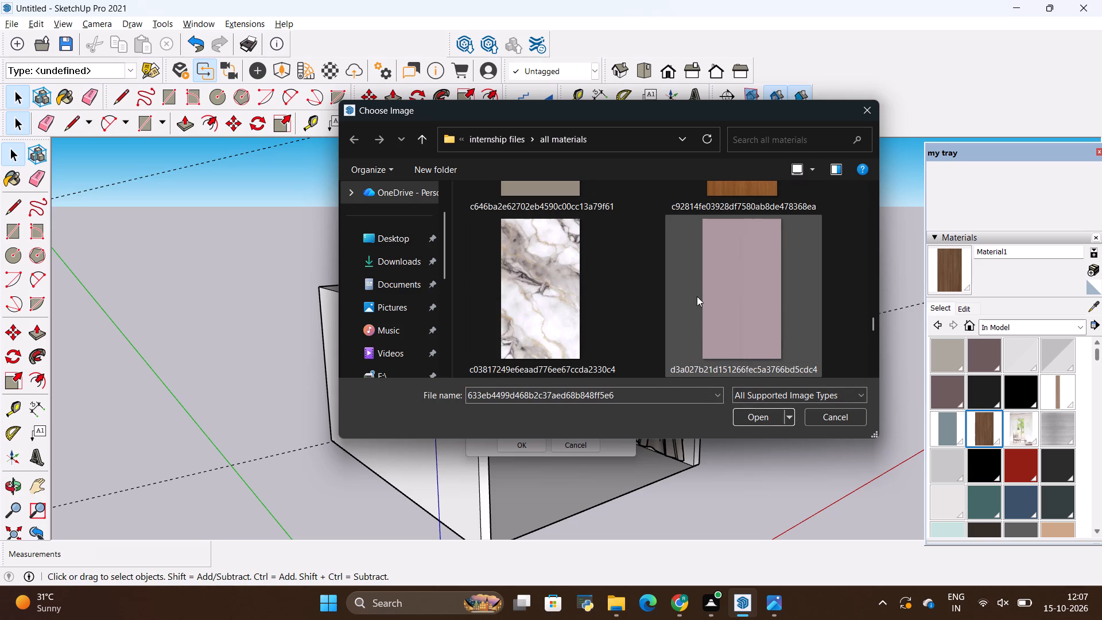
pyautogui.scroll(7, 712, 295)
pyautogui.scroll(-2, 712, 295)
pyautogui.scroll(1, 715, 286)
pyautogui.click(715, 286)
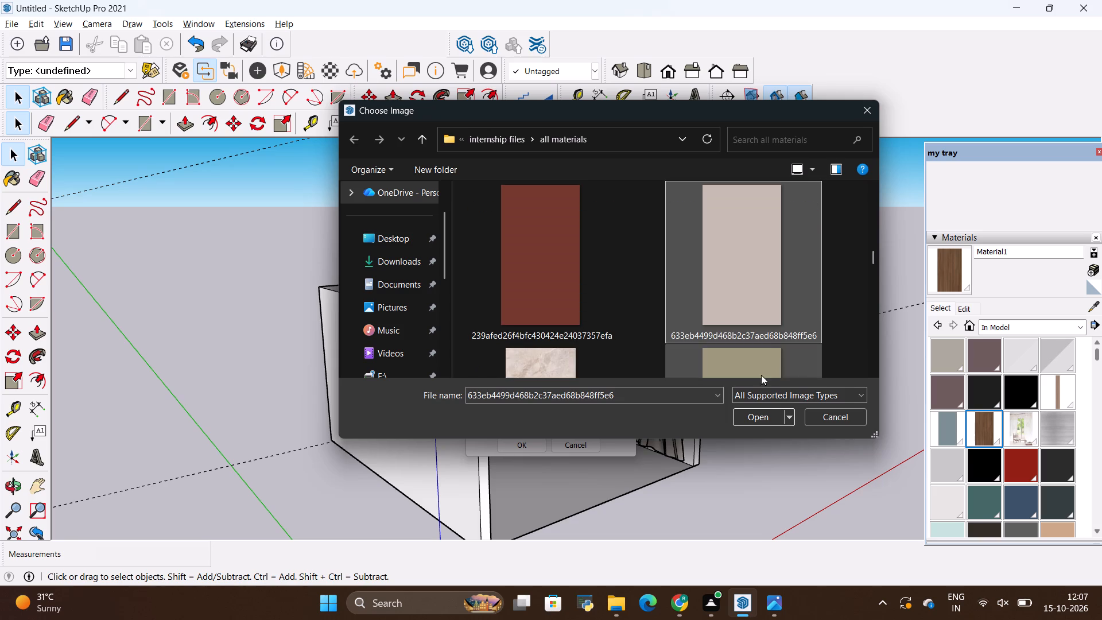
pyautogui.click(769, 412)
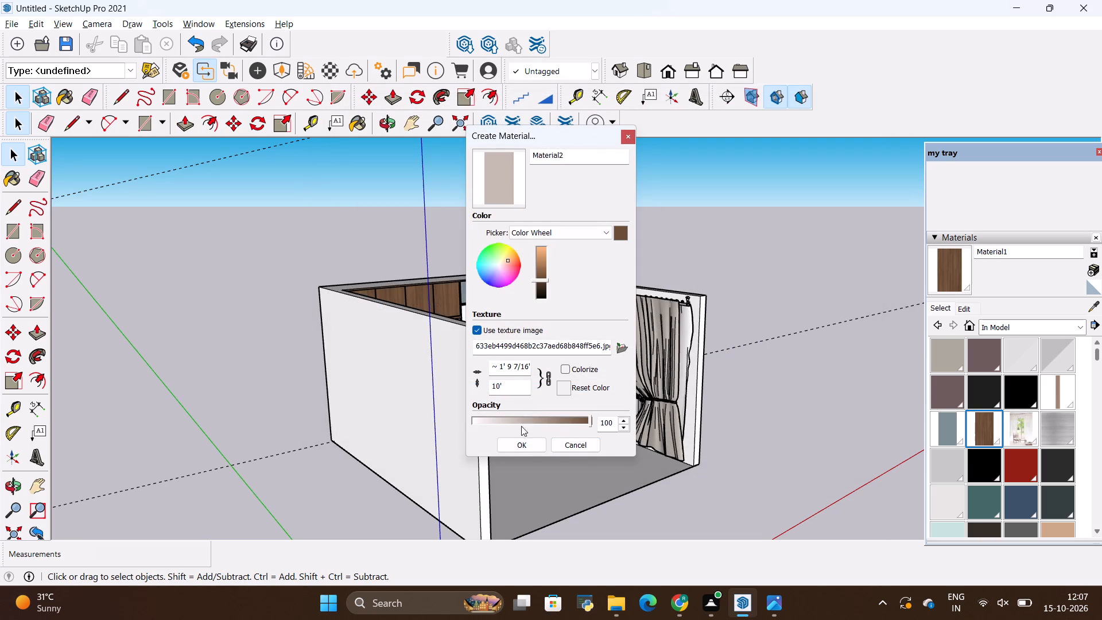
pyautogui.click(522, 443)
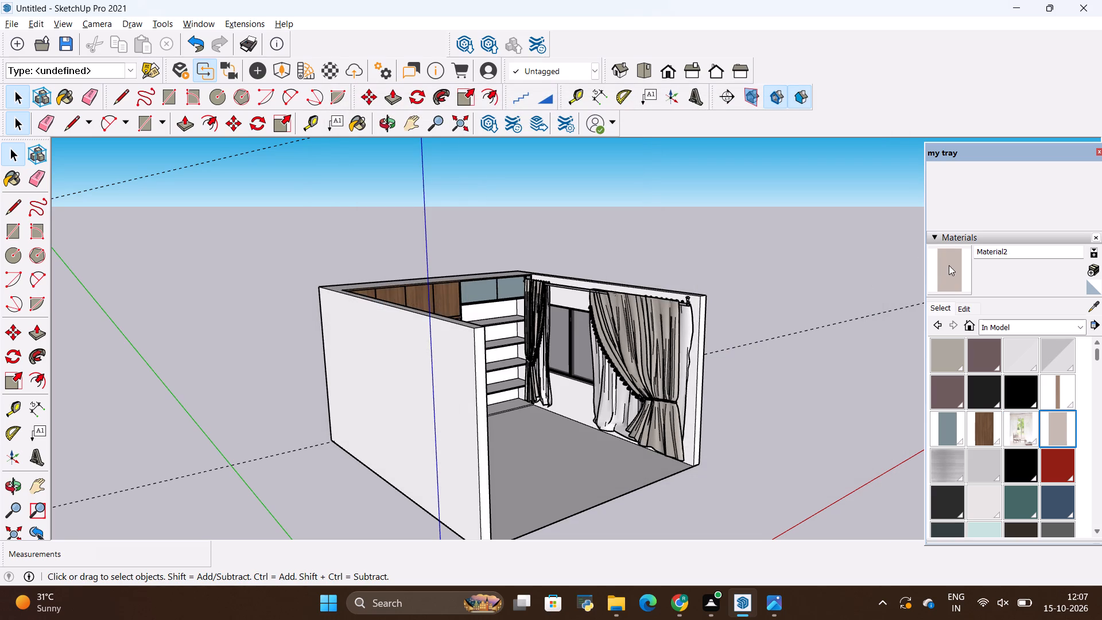
# Paint the inner faces of the window wall and the opposite side wall with the beige Material2.
pyautogui.click(949, 265)
pyautogui.scroll(5, 616, 382)
pyautogui.click(553, 410)
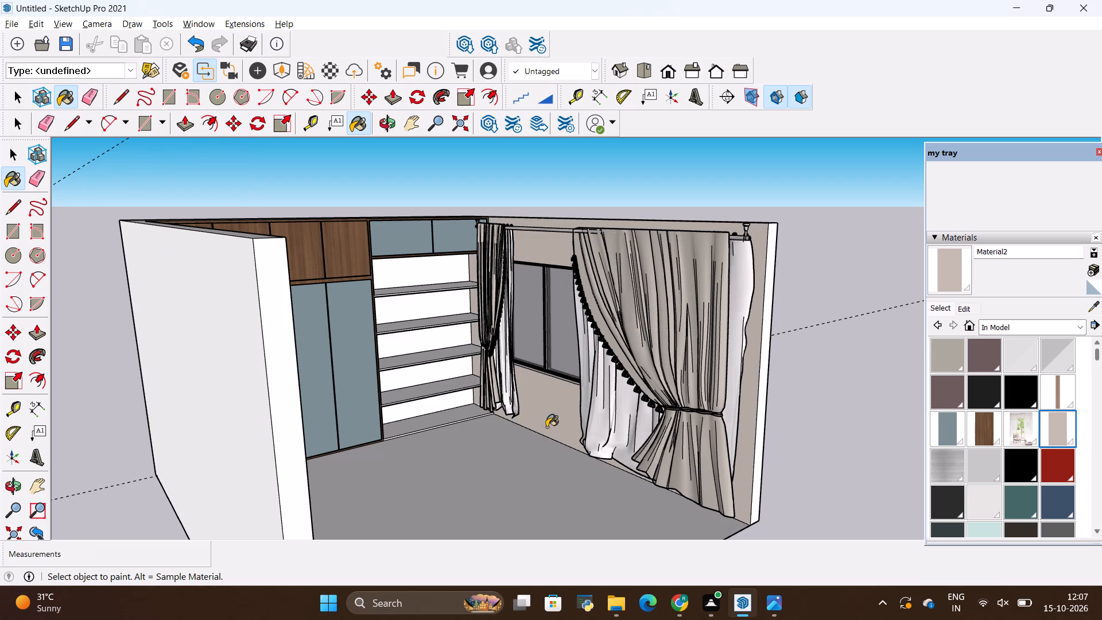
pyautogui.moveTo(577, 421); pyautogui.dragTo(382, 455, button='middle')
pyautogui.click(250, 378)
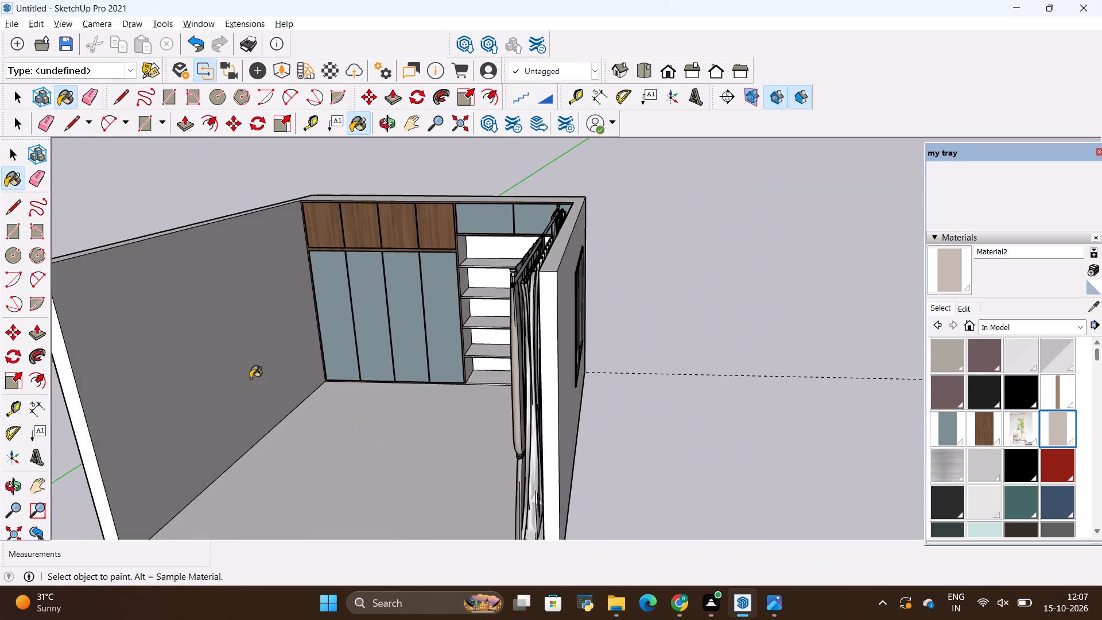
# Examine the painted walls, wardrobe and shelving from the room's open side.
pyautogui.press('space')
pyautogui.click(633, 349)
pyautogui.scroll(-7, 633, 349)
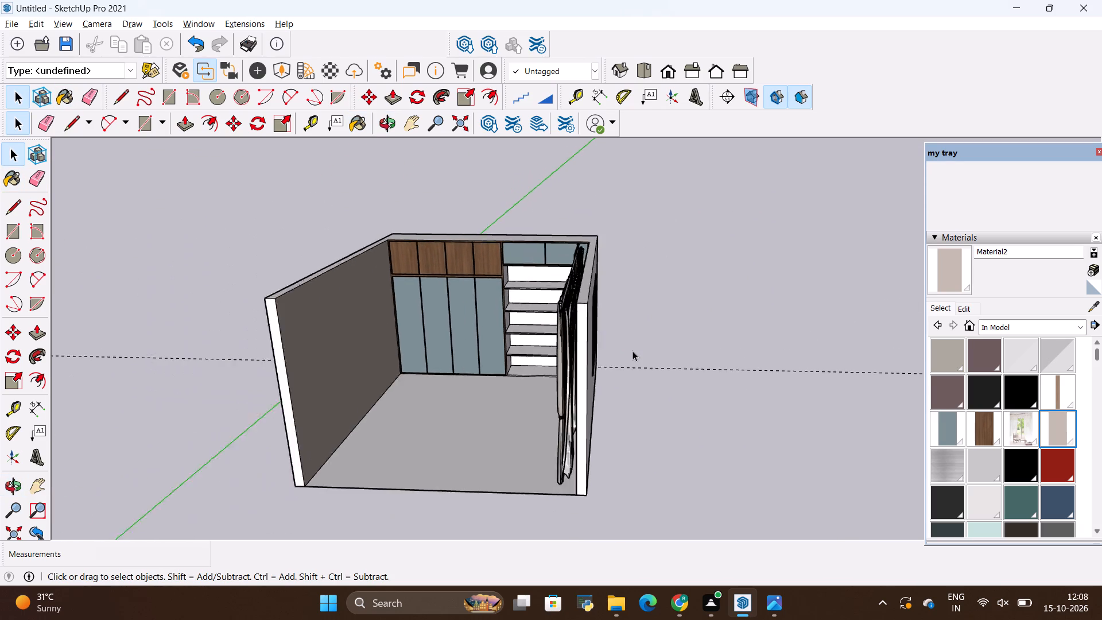
pyautogui.scroll(-5, 633, 351)
pyautogui.moveTo(538, 397); pyautogui.dragTo(565, 332, button='middle')
pyautogui.scroll(2, 565, 352)
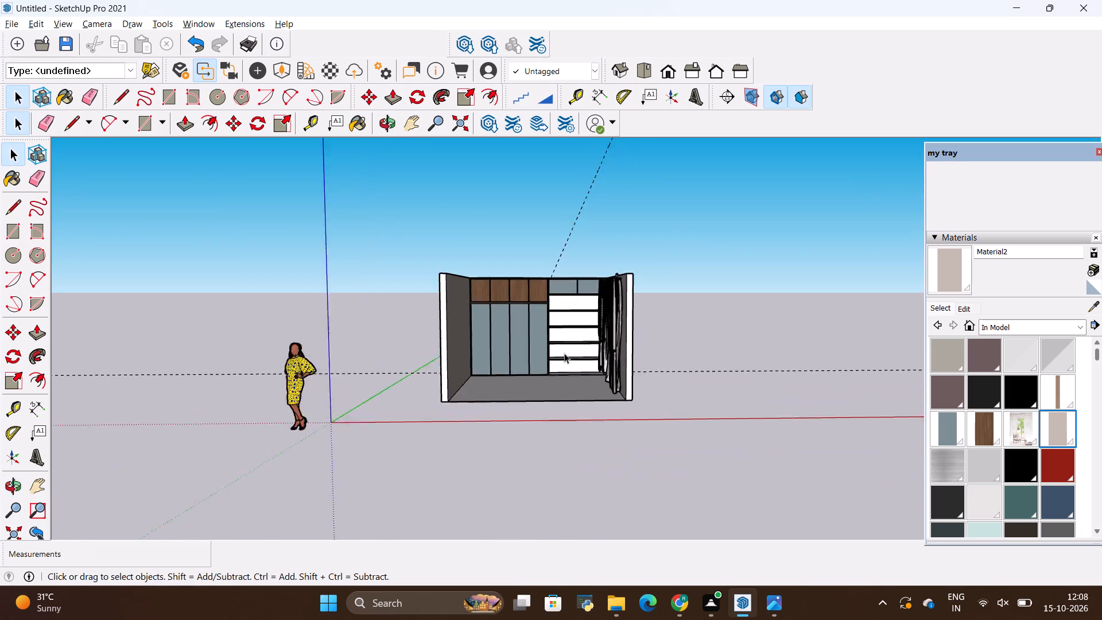
pyautogui.scroll(8, 564, 353)
pyautogui.moveTo(660, 372); pyautogui.dragTo(626, 396, button='middle')
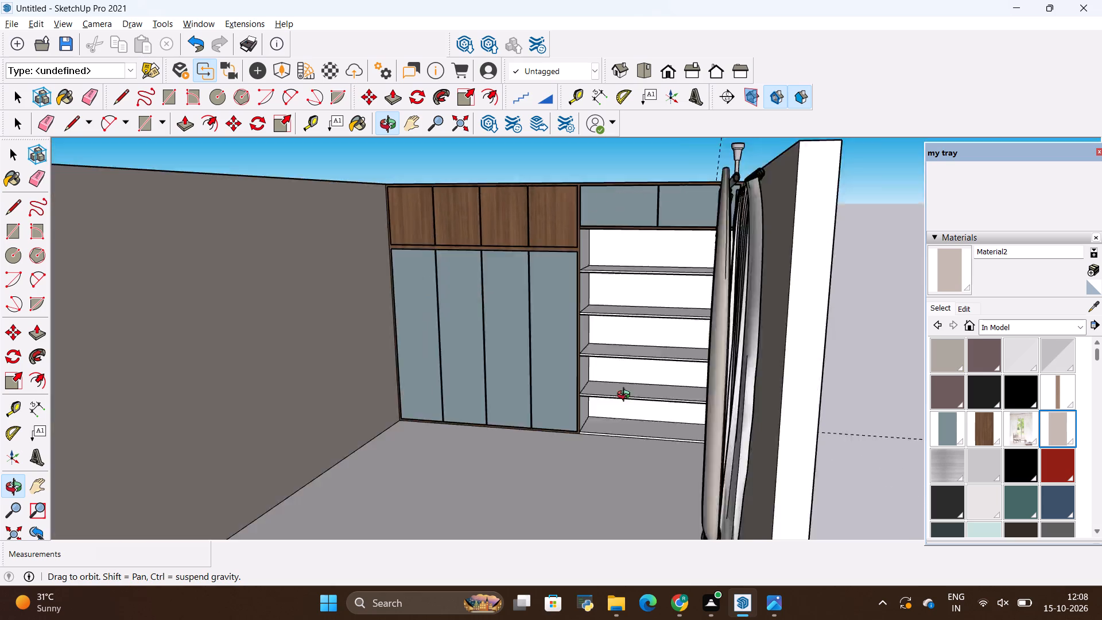
pyautogui.moveTo(626, 396); pyautogui.dragTo(649, 392, button='middle')
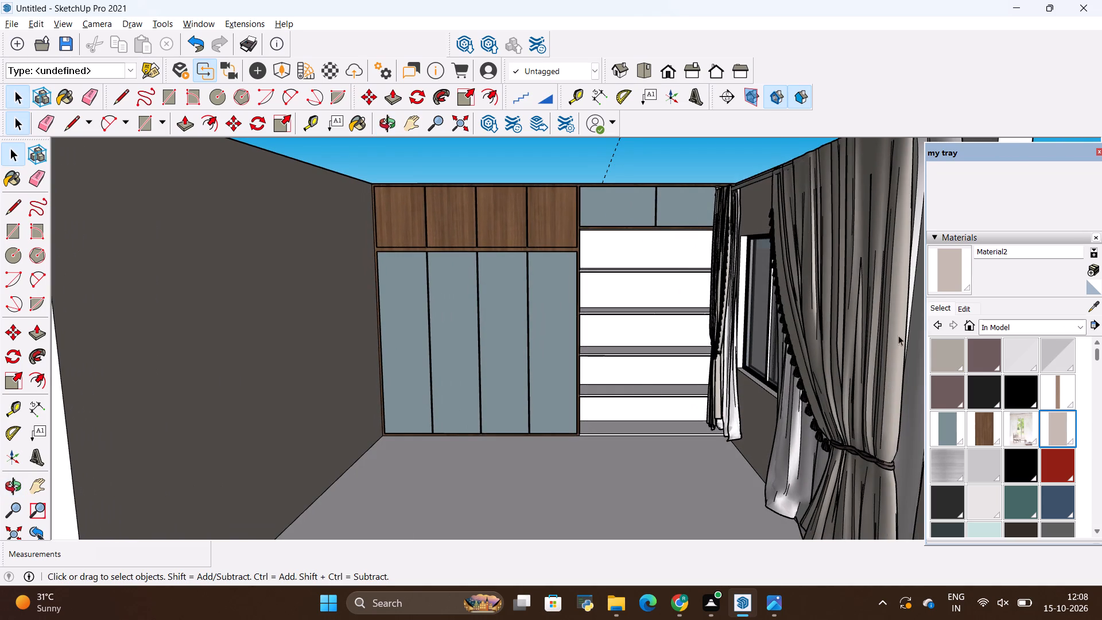
pyautogui.hotkey('alt', 'Tab')
pyautogui.hotkey('alt', 'Tab')
# Paint the five back panels of the open shelving beside the wardrobe with the beige Material2.
pyautogui.click(958, 276)
pyautogui.scroll(3, 706, 300)
pyautogui.click(650, 242)
pyautogui.click(663, 289)
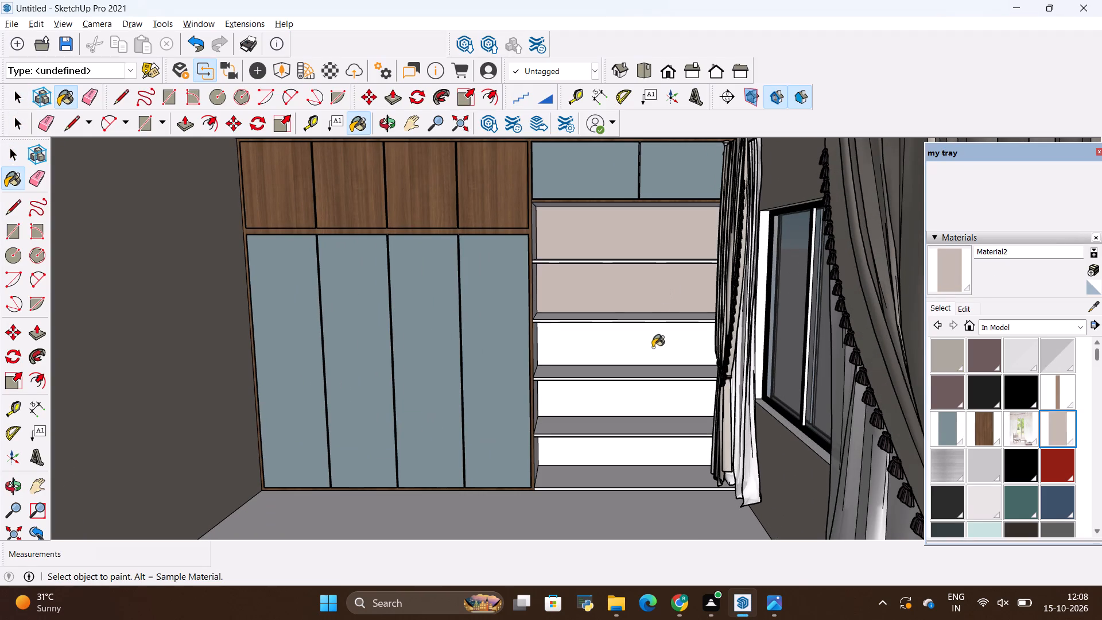
pyautogui.click(653, 348)
pyautogui.click(662, 394)
pyautogui.click(663, 448)
# Paint the top surfaces of the four intermediate shelves in the open shelving unit with Material2.
pyautogui.scroll(4, 663, 439)
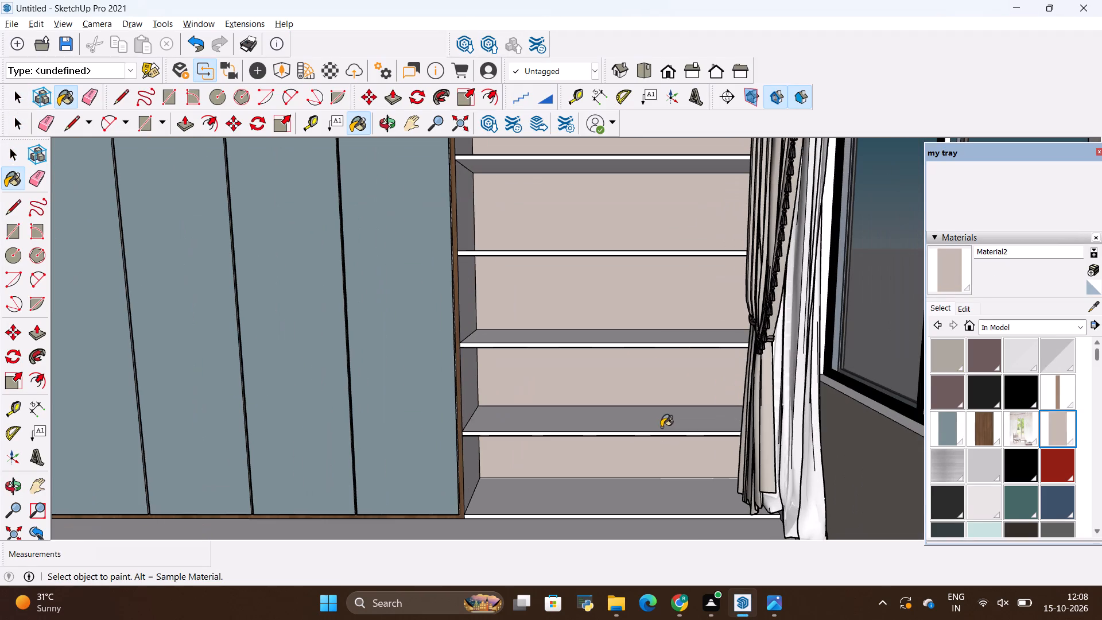
pyautogui.click(661, 427)
pyautogui.click(670, 336)
pyautogui.scroll(1, 670, 332)
pyautogui.moveTo(670, 332); pyautogui.dragTo(688, 403, button='middle')
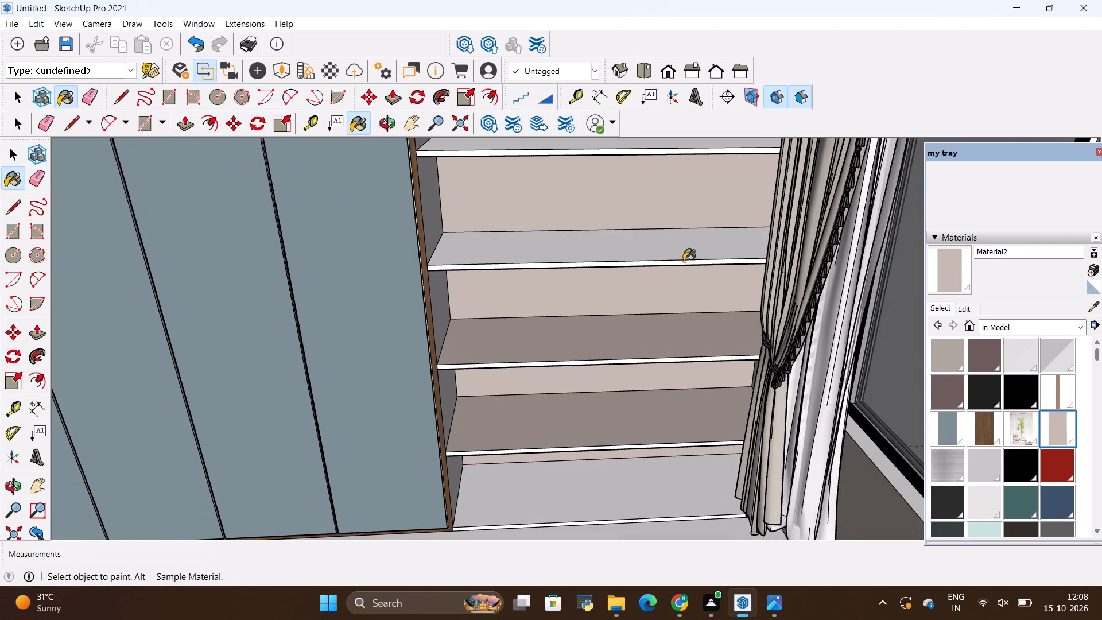
pyautogui.click(682, 251)
pyautogui.scroll(-4, 682, 267)
pyautogui.click(675, 185)
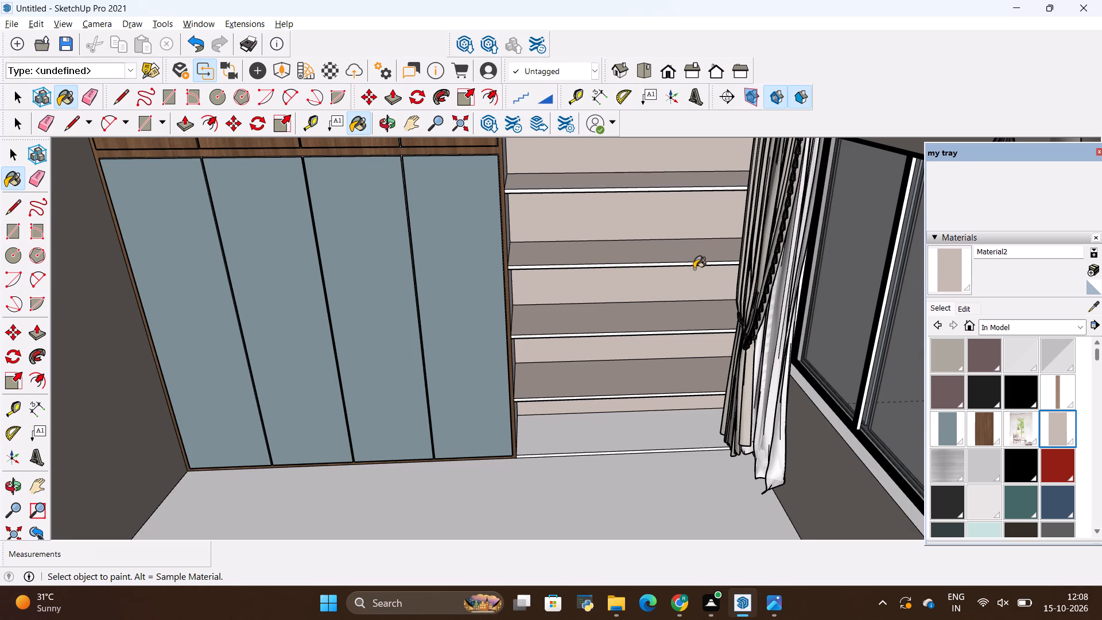
# Paint the undersides of the two lower intermediate shelves in the open shelving unit with Material2.
pyautogui.scroll(-4, 700, 350)
pyautogui.scroll(12, 668, 243)
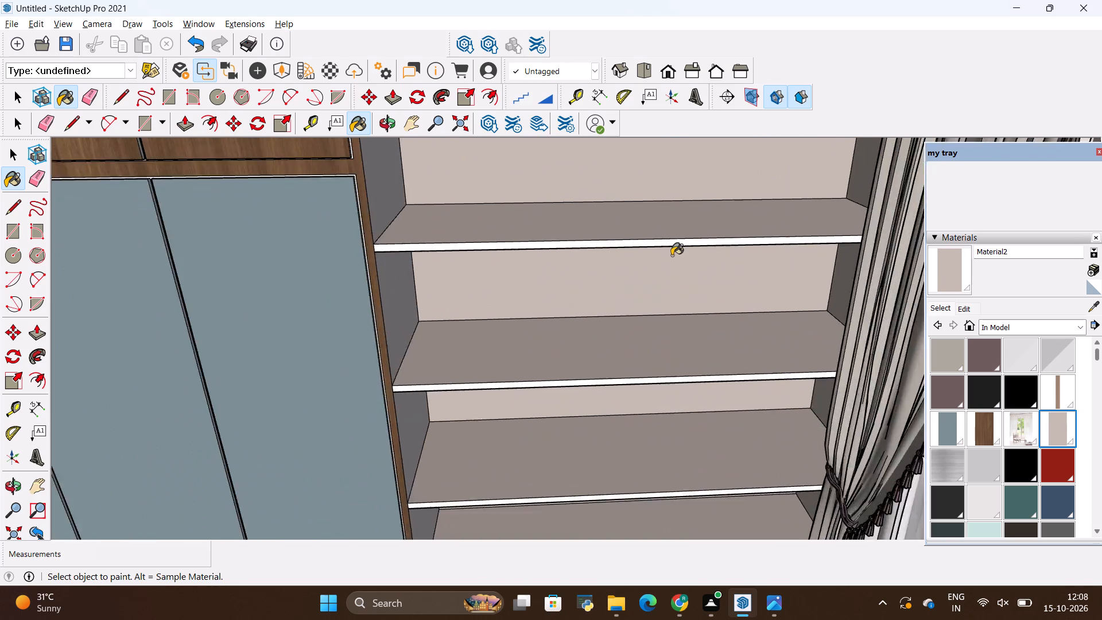
pyautogui.scroll(1, 672, 255)
pyautogui.press('space')
pyautogui.click(649, 314)
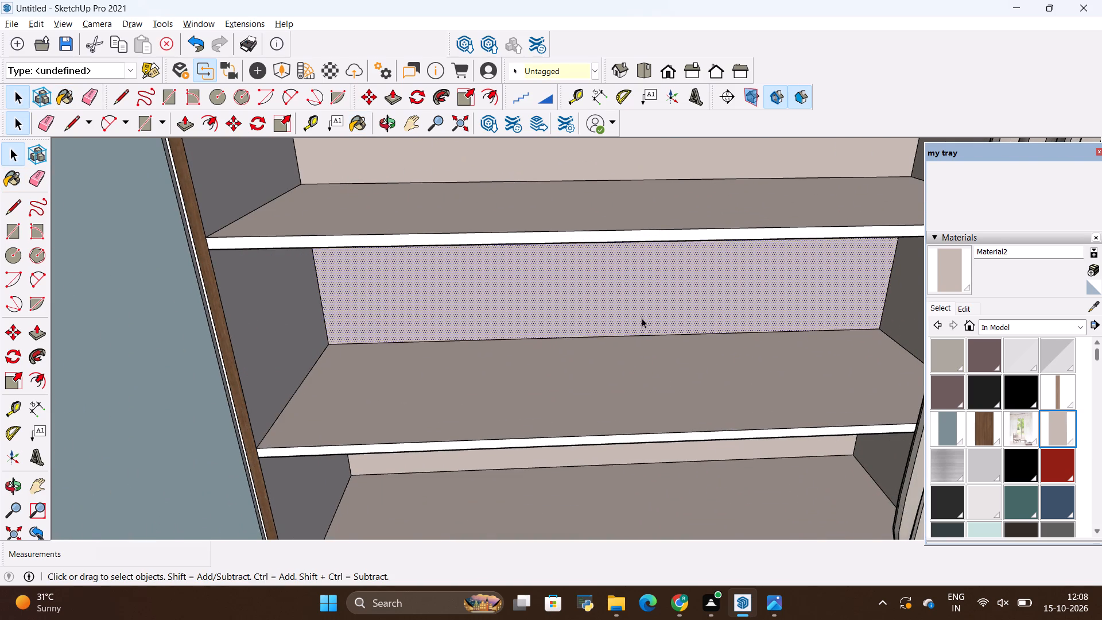
pyautogui.scroll(-14, 642, 318)
pyautogui.moveTo(658, 371); pyautogui.dragTo(653, 222, button='middle')
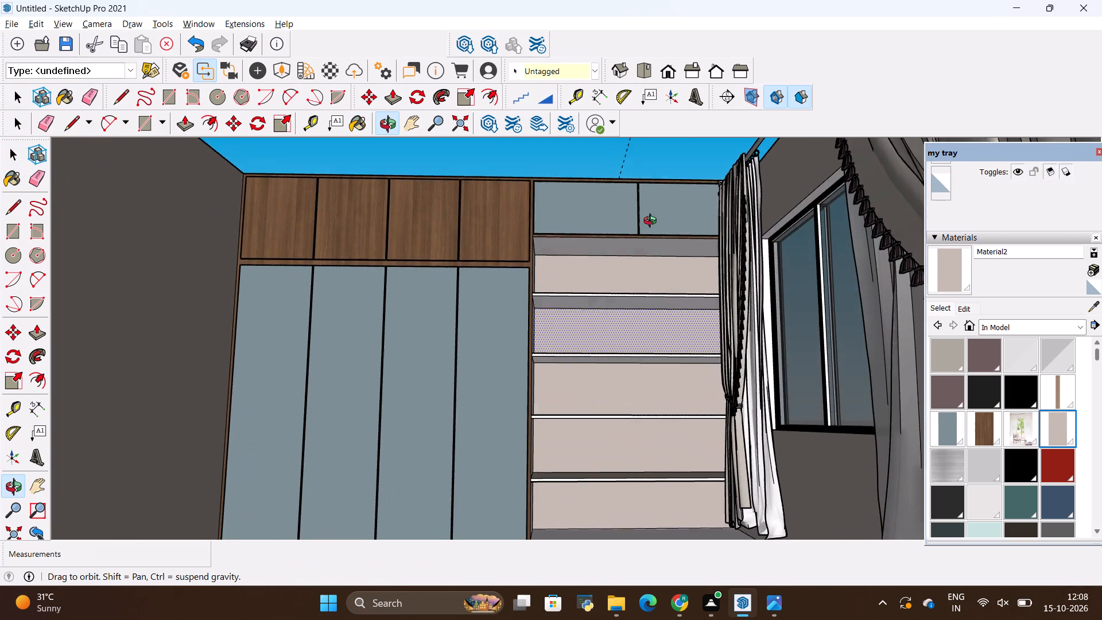
pyautogui.moveTo(653, 222); pyautogui.dragTo(655, 238, button='middle')
pyautogui.moveTo(659, 269); pyautogui.dragTo(662, 207, button='middle')
pyautogui.moveTo(667, 317); pyautogui.dragTo(673, 385, button='middle')
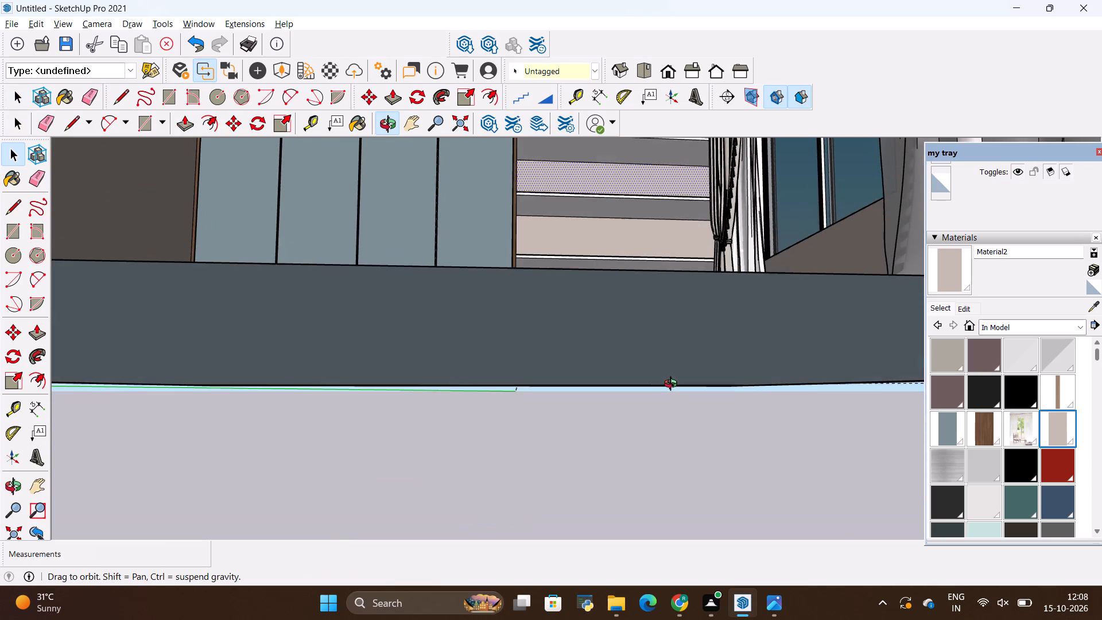
pyautogui.moveTo(673, 385); pyautogui.dragTo(673, 386, button='middle')
pyautogui.scroll(-5, 673, 379)
pyautogui.scroll(4, 659, 234)
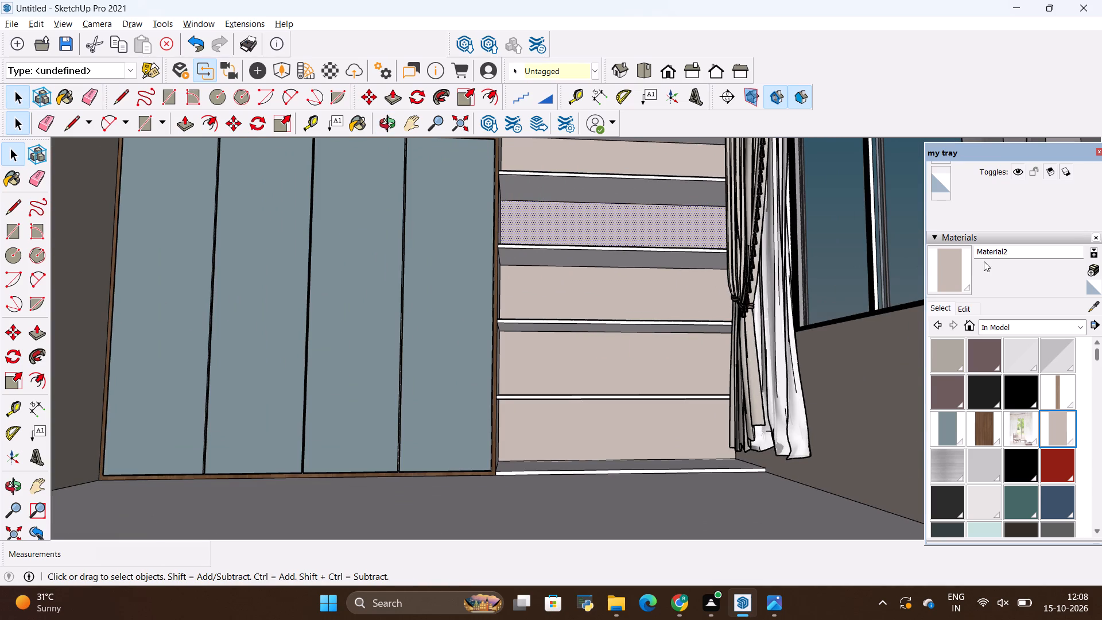
pyautogui.click(948, 276)
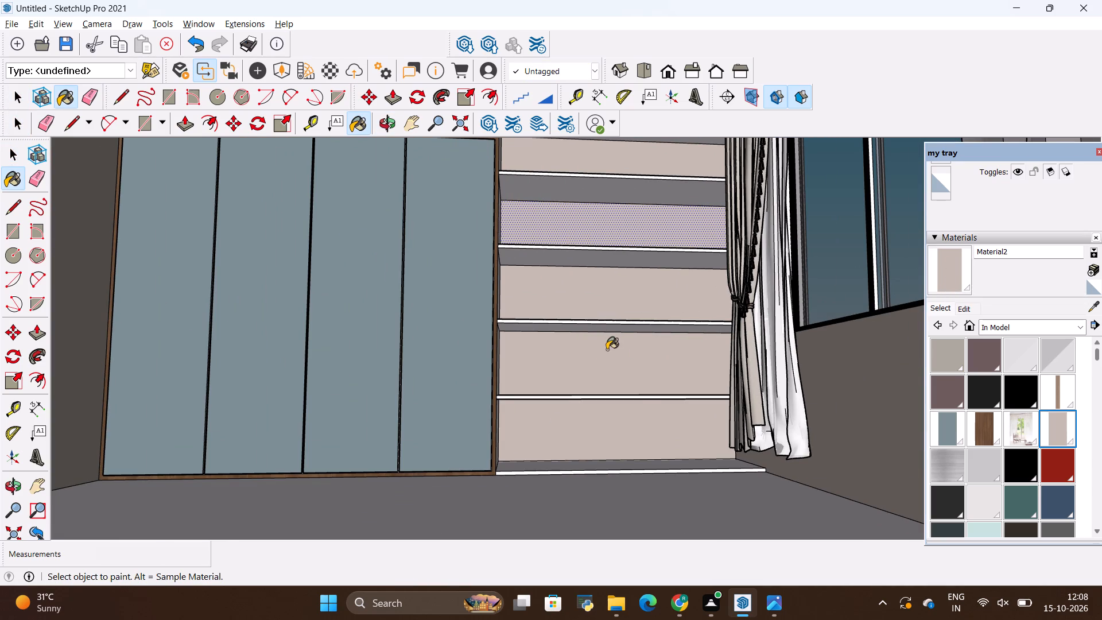
pyautogui.scroll(6, 607, 350)
pyautogui.click(631, 316)
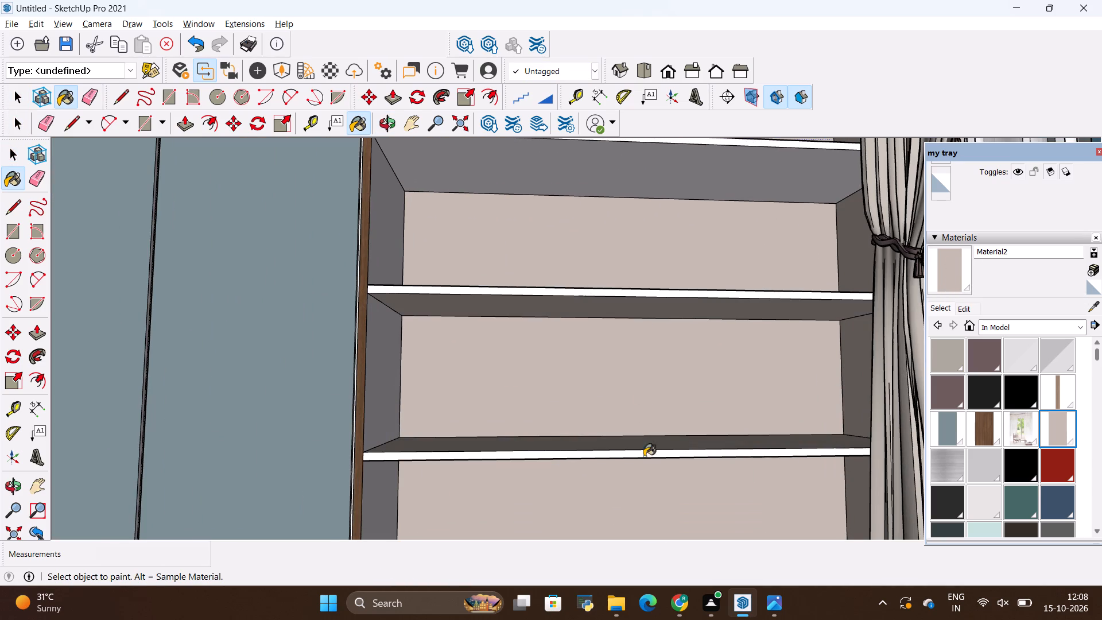
pyautogui.moveTo(645, 458); pyautogui.dragTo(637, 376, button='middle')
pyautogui.moveTo(631, 365); pyautogui.dragTo(630, 423, button='middle')
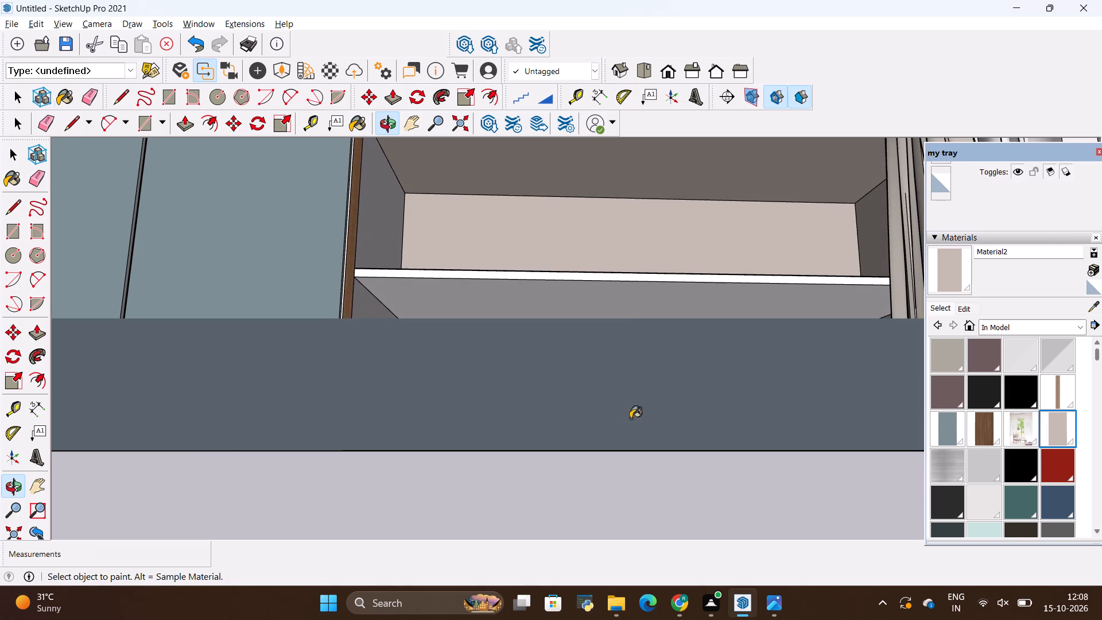
pyautogui.scroll(3, 624, 317)
pyautogui.click(633, 293)
# Paint the undersides of the two upper intermediate shelves in the open shelving unit with Material2.
pyautogui.scroll(-9, 649, 397)
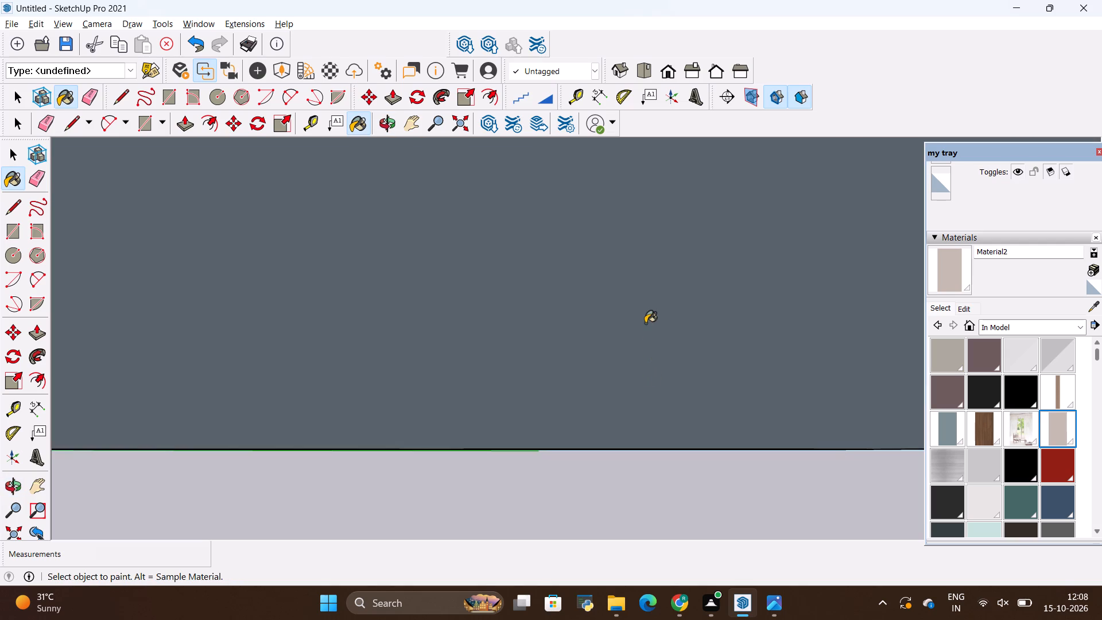
pyautogui.moveTo(646, 323); pyautogui.dragTo(659, 425, button='middle')
pyautogui.scroll(-6, 658, 408)
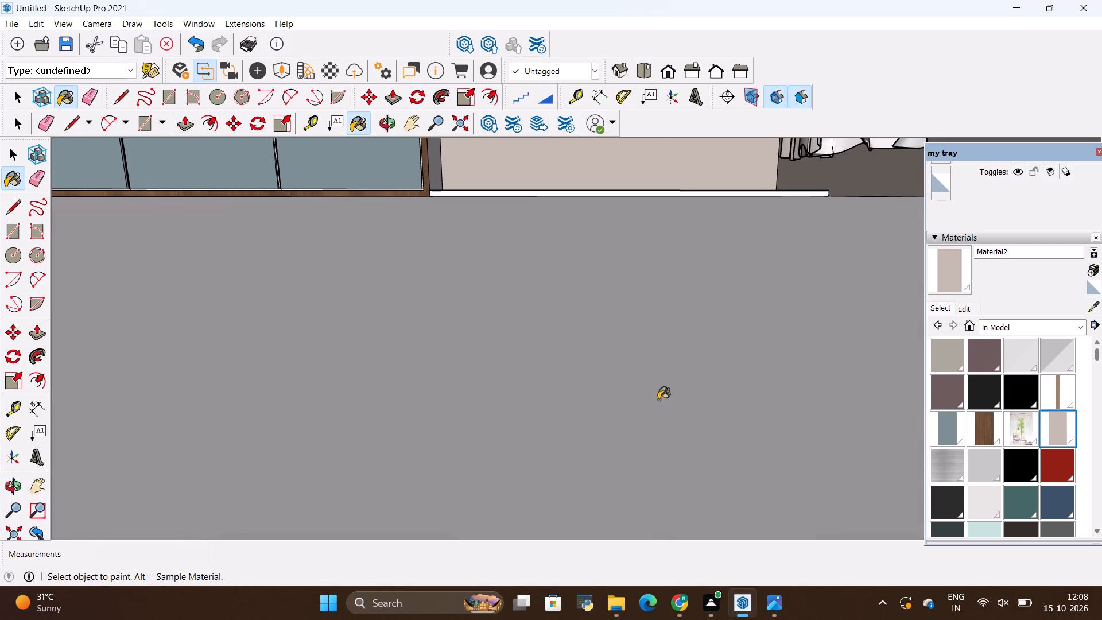
pyautogui.scroll(-15, 691, 444)
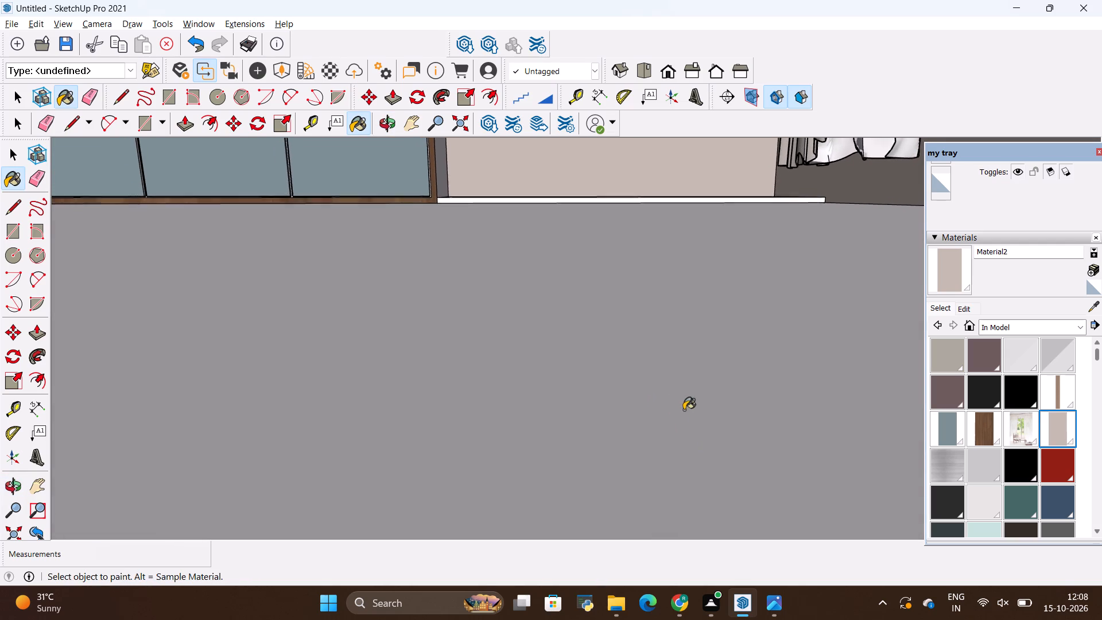
pyautogui.scroll(-2, 684, 410)
pyautogui.keyDown('shift'); pyautogui.scroll(1, 704, 387); pyautogui.keyUp('shift')
pyautogui.keyDown('shift'); pyautogui.moveTo(704, 387); pyautogui.dragTo(707, 509, button='middle'); pyautogui.keyUp('shift')
pyautogui.keyDown('shift'); pyautogui.moveTo(693, 288); pyautogui.dragTo(709, 507, button='middle'); pyautogui.keyUp('shift')
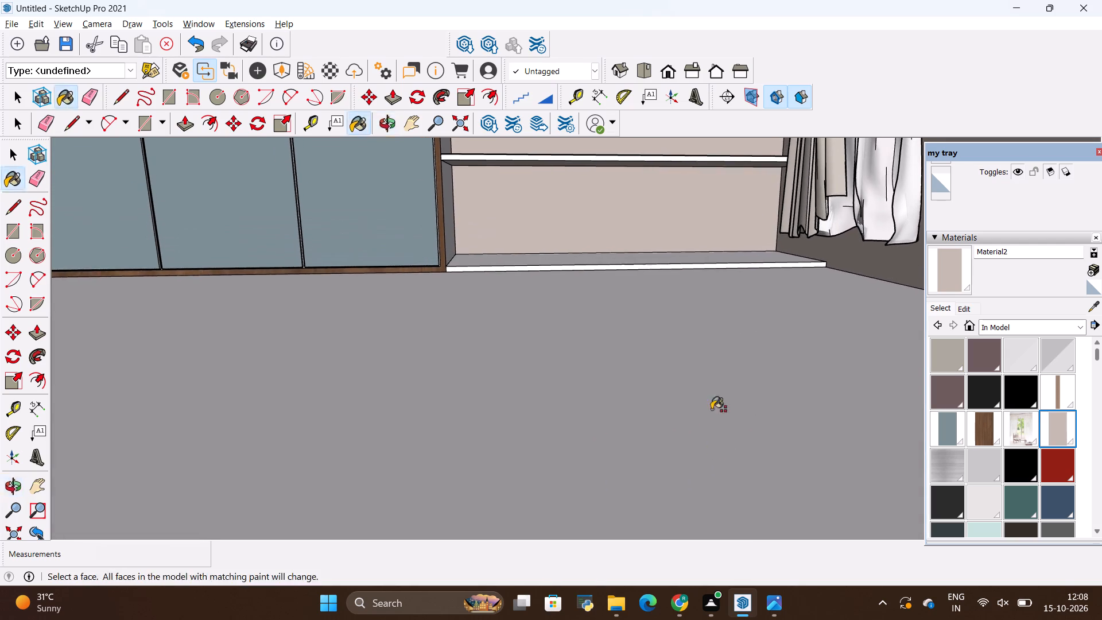
pyautogui.keyDown('shift'); pyautogui.moveTo(688, 236); pyautogui.dragTo(719, 500, button='middle'); pyautogui.keyUp('shift')
pyautogui.keyDown('shift'); pyautogui.moveTo(696, 274); pyautogui.dragTo(689, 401, button='middle'); pyautogui.keyUp('shift')
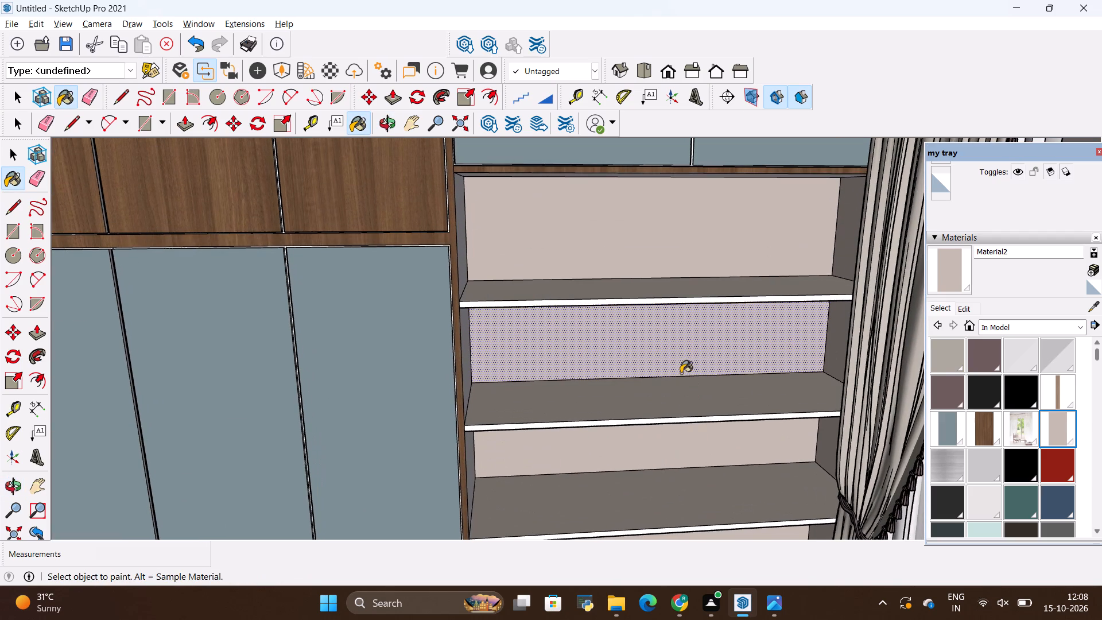
pyautogui.moveTo(681, 373); pyautogui.dragTo(649, 244, button='middle')
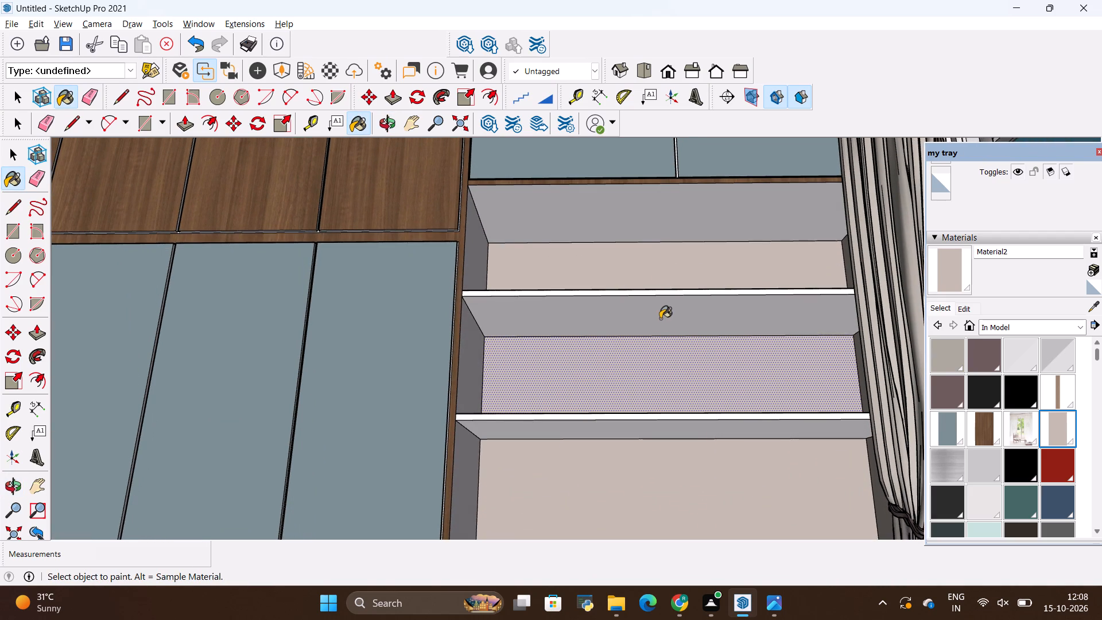
pyautogui.click(660, 319)
pyautogui.click(692, 429)
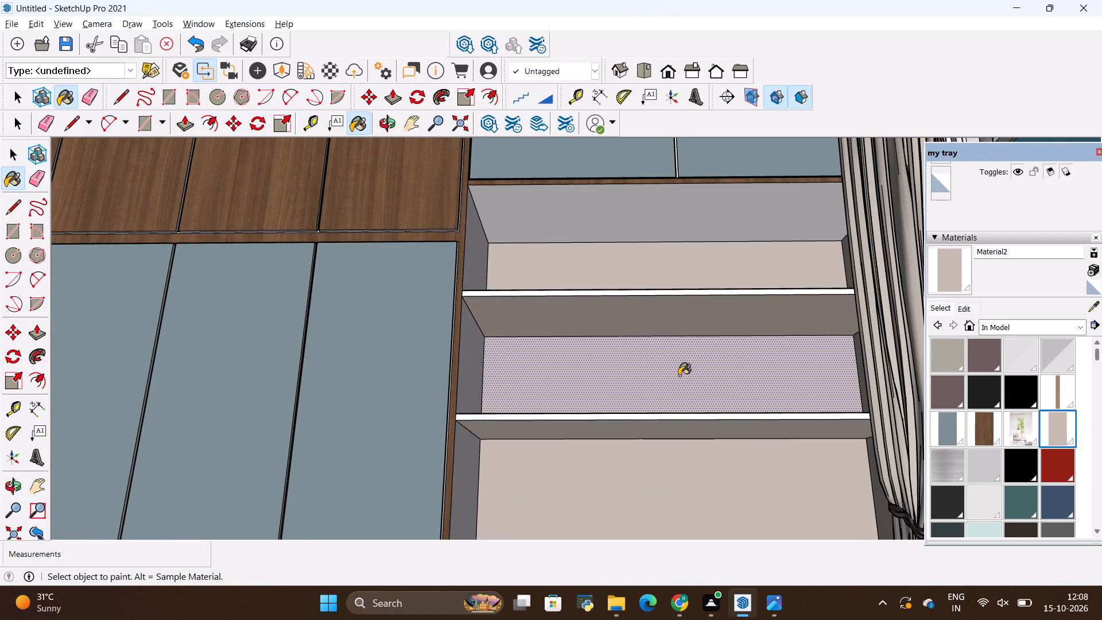
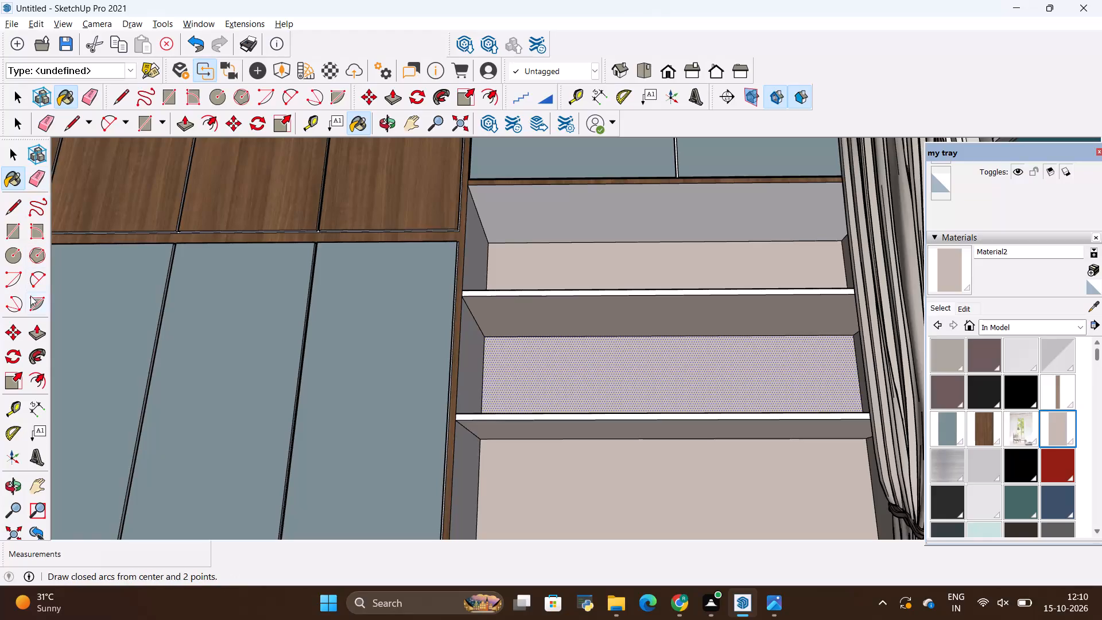
# Compare the wardrobe, open shelves and curtained window wall in the room model with the bedroom reference photo.
pyautogui.scroll(-3, 0, 309)
pyautogui.scroll(-4, 331, 370)
pyautogui.scroll(-6, 410, 338)
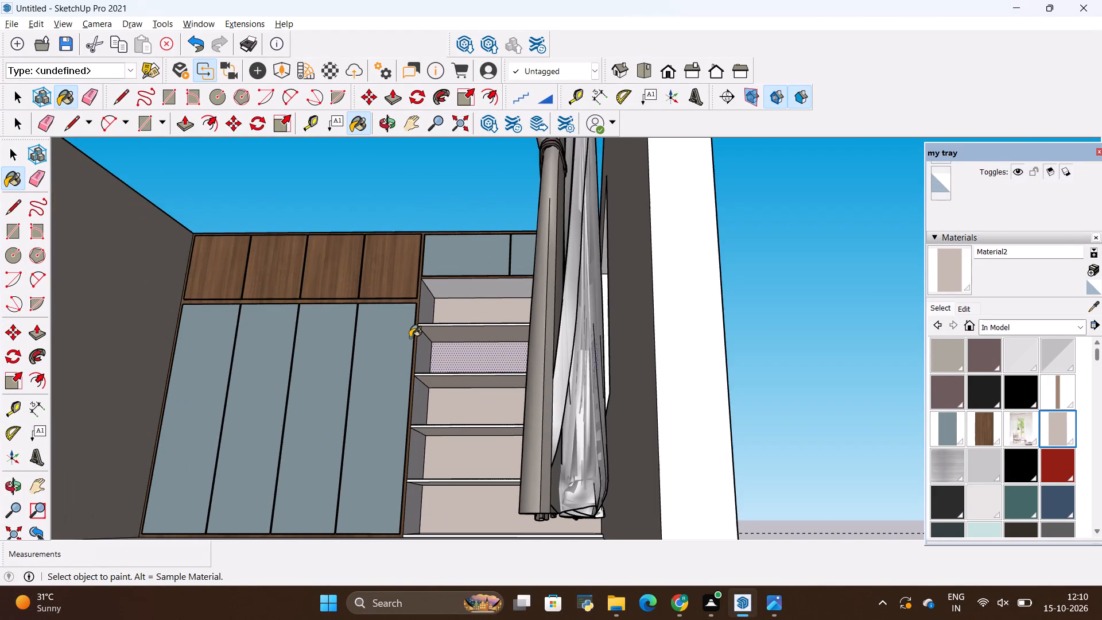
pyautogui.scroll(-4, 416, 336)
pyautogui.moveTo(422, 332); pyautogui.dragTo(585, 418, button='middle')
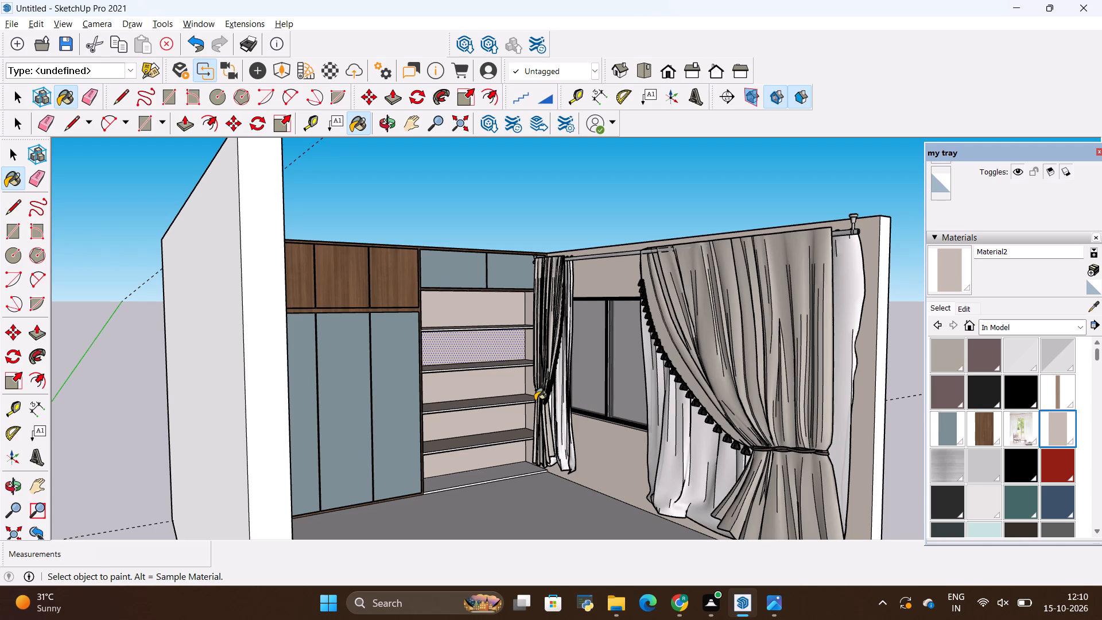
pyautogui.scroll(-2, 535, 398)
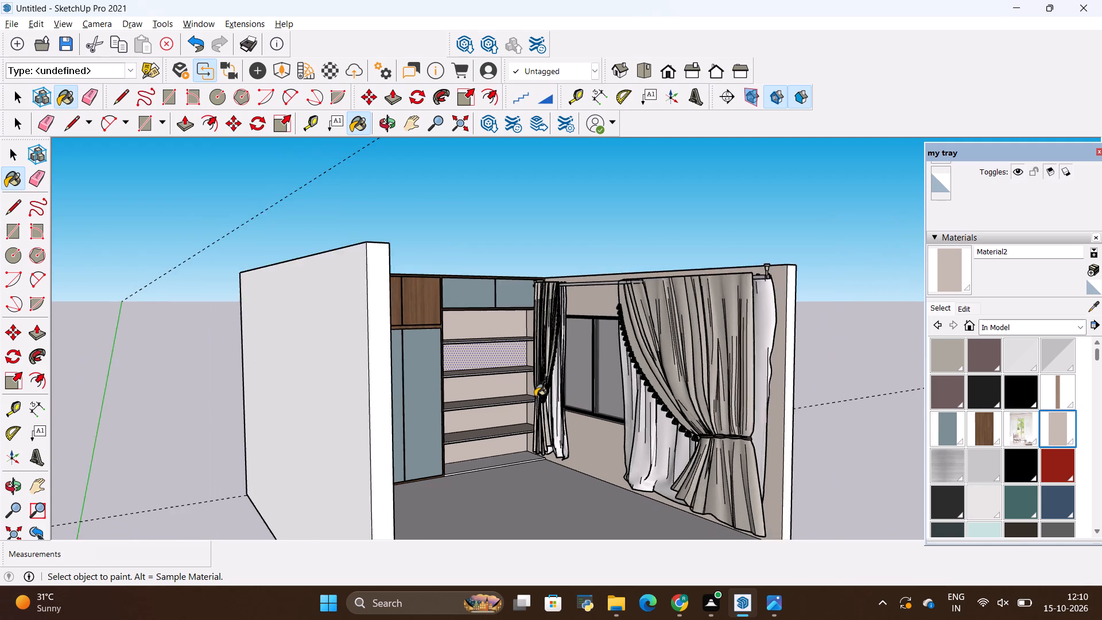
pyautogui.scroll(-1, 535, 397)
pyautogui.hotkey('alt', 'Tab')
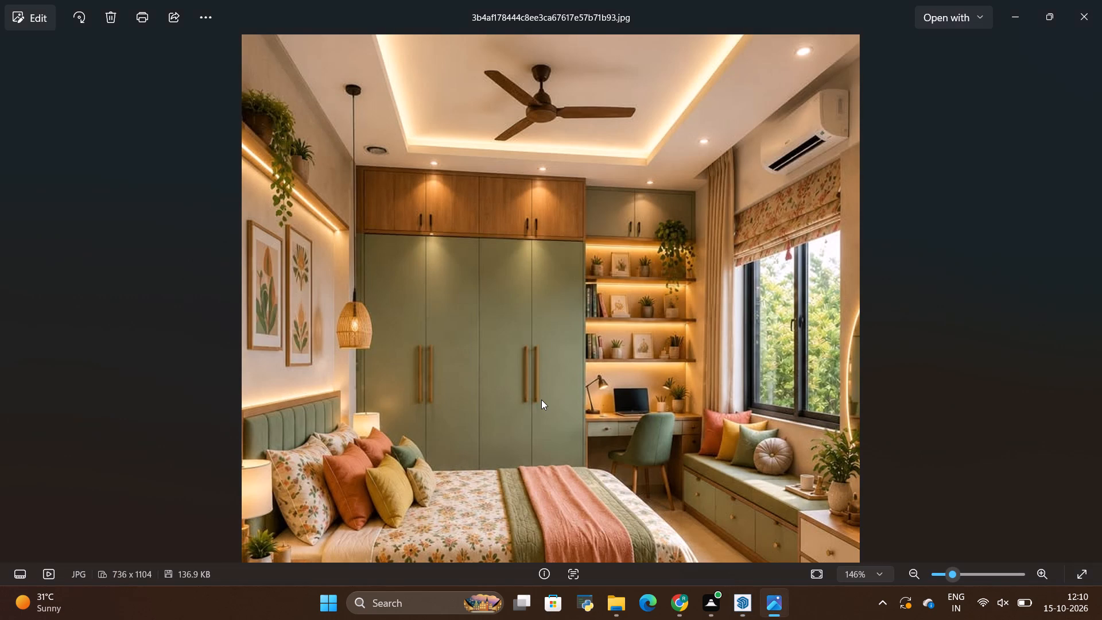
pyautogui.hotkey('alt', 'Tab')
pyautogui.scroll(-4, 541, 400)
pyautogui.moveTo(639, 429); pyautogui.dragTo(499, 449, button='middle')
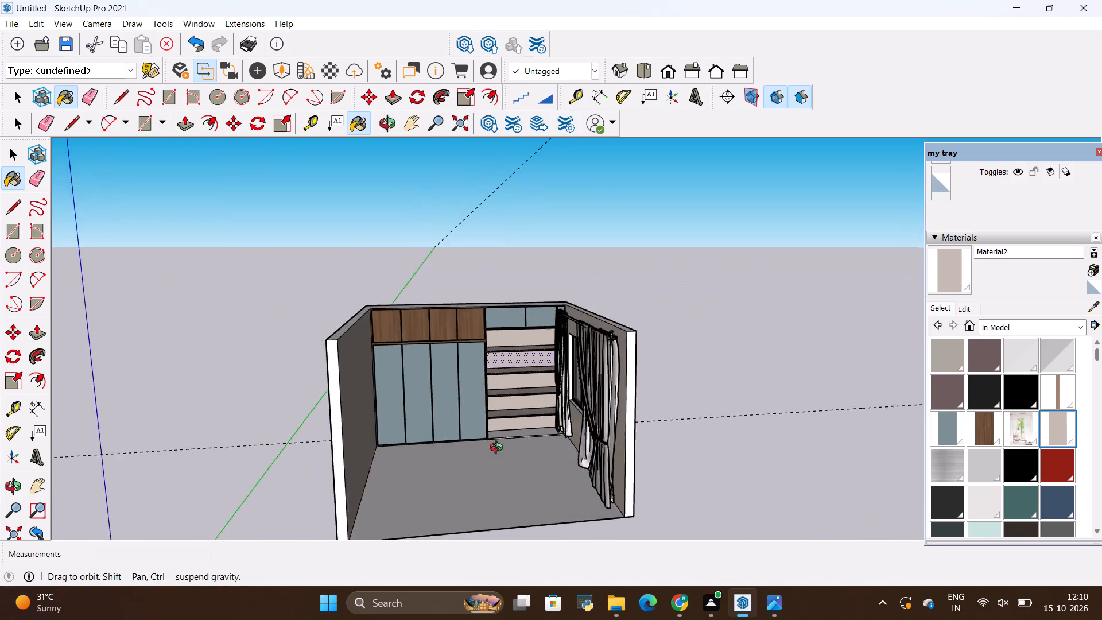
pyautogui.moveTo(499, 449); pyautogui.dragTo(460, 436, button='middle')
pyautogui.hotkey('alt', 'Tab')
pyautogui.hotkey('alt', 'Tab')
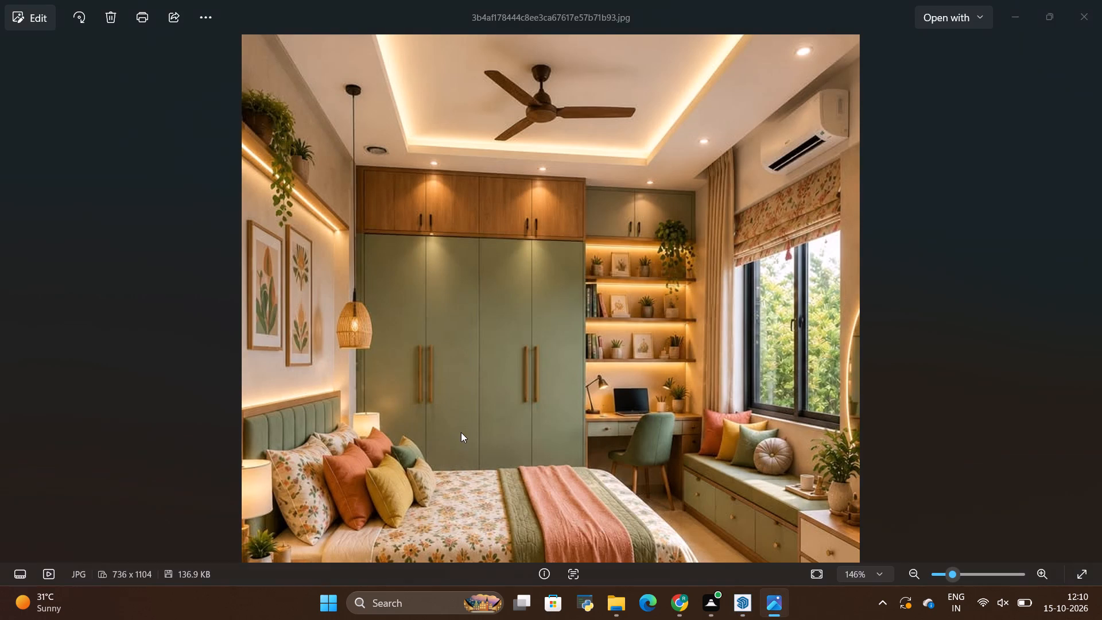
pyautogui.hotkey('alt', 'Tab')
pyautogui.hotkey('alt', 'Tab')
# Paint the bottom surface inside the open shelving unit with Material2.
pyautogui.scroll(-4, 474, 427)
pyautogui.scroll(11, 474, 427)
pyautogui.moveTo(517, 417); pyautogui.dragTo(638, 467, button='middle')
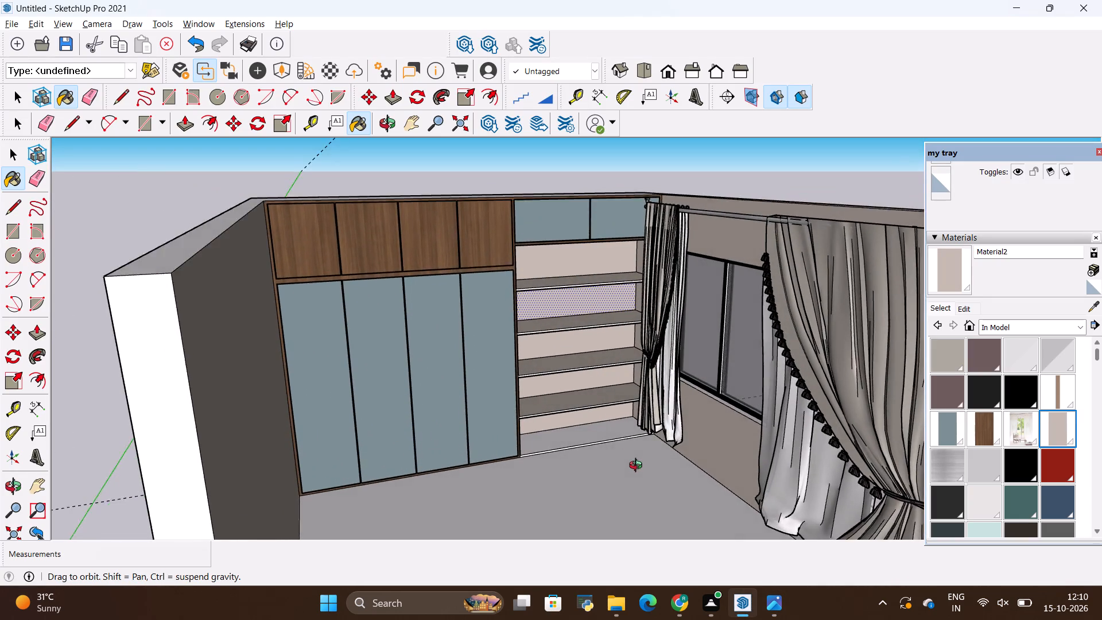
pyautogui.moveTo(638, 467); pyautogui.dragTo(637, 463, button='middle')
pyautogui.scroll(1, 512, 425)
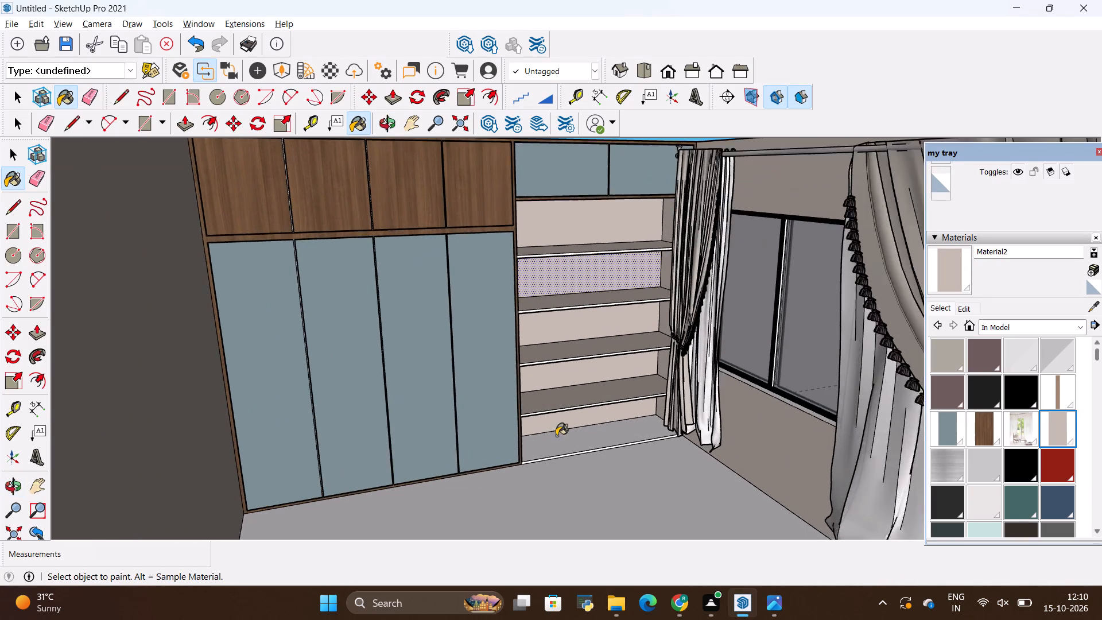
pyautogui.scroll(2, 556, 436)
pyautogui.click(589, 441)
pyautogui.press('space')
# Examine the full bedroom reference photo against the room's floor and bare side wall, checking furniture and wall decor.
pyautogui.click(588, 478)
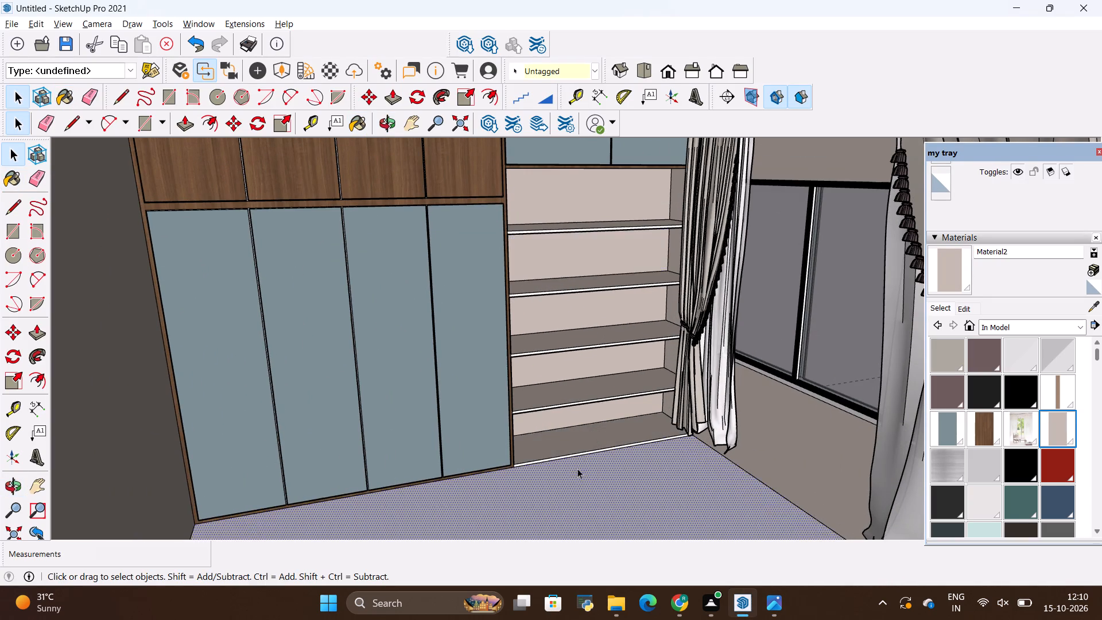
pyautogui.scroll(-7, 577, 468)
pyautogui.scroll(-4, 452, 377)
pyautogui.moveTo(574, 493); pyautogui.dragTo(614, 394, button='middle')
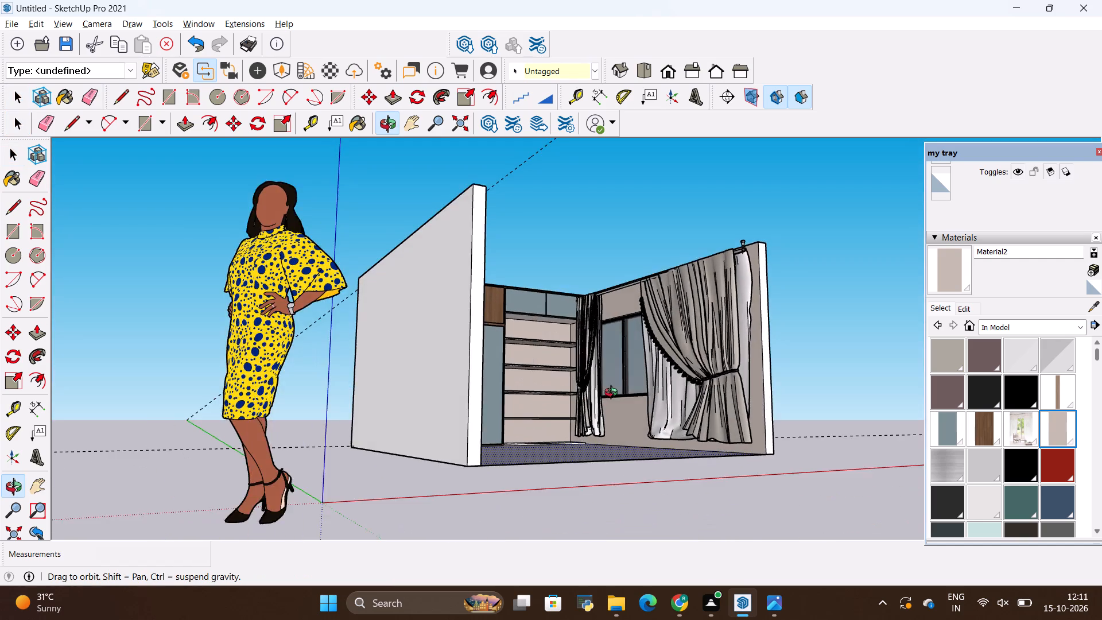
pyautogui.moveTo(614, 394); pyautogui.dragTo(596, 416, button='middle')
pyautogui.hotkey('alt', 'Tab')
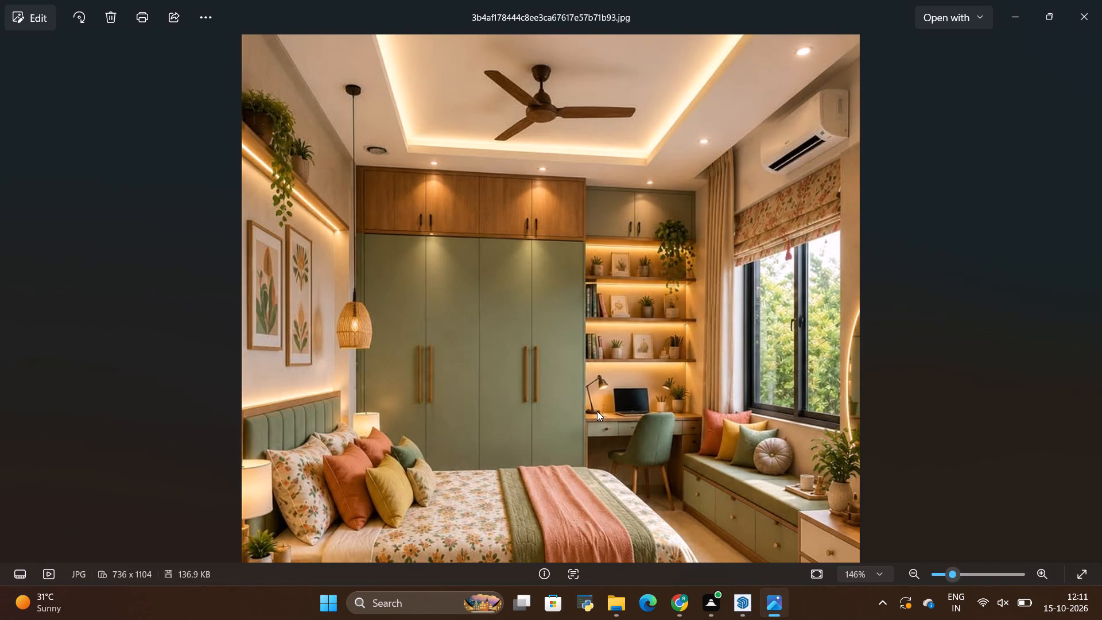
pyautogui.hotkey('alt', 'Tab')
pyautogui.hotkey('alt', 'Tab')
pyautogui.hotkey('alt', 'Tab')
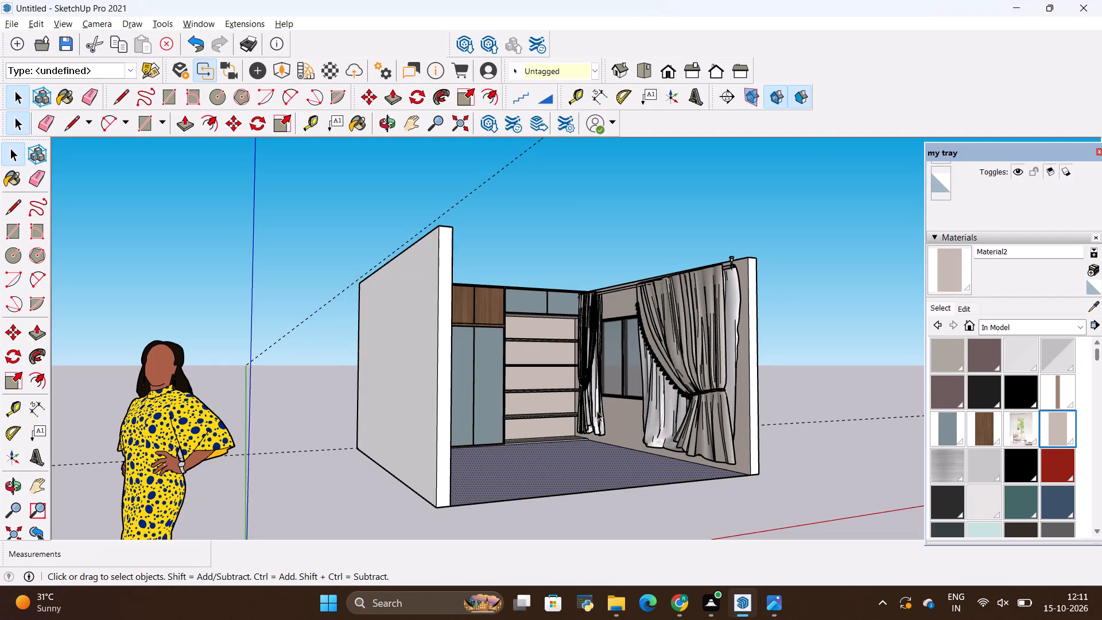
pyautogui.hotkey('alt', 'Tab')
pyautogui.scroll(-4, 597, 411)
pyautogui.hotkey('alt', 'Tab')
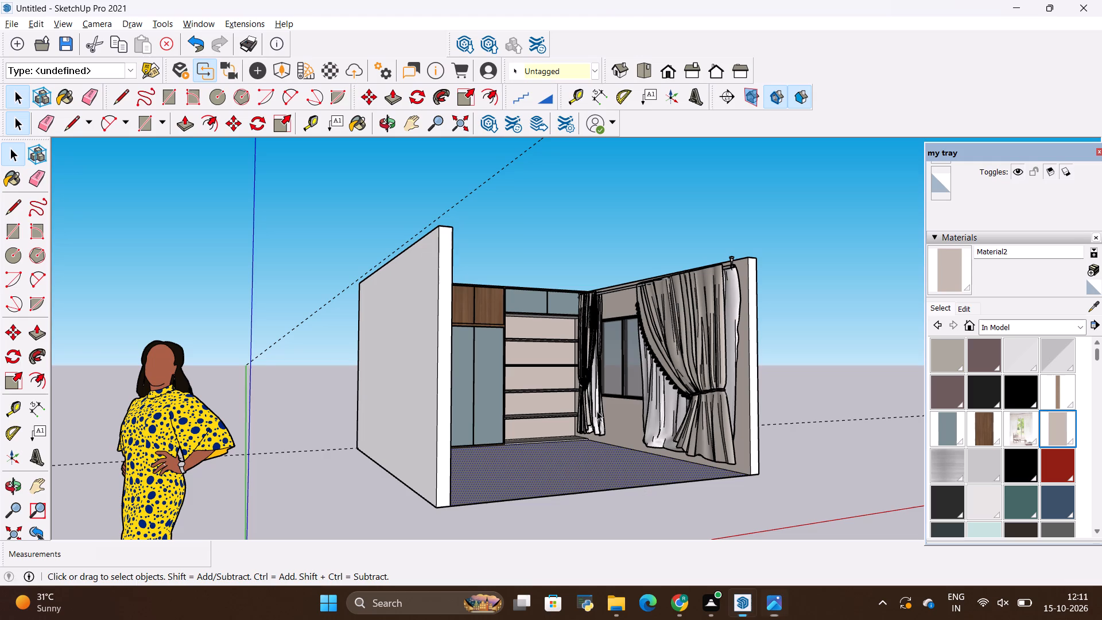
pyautogui.hotkey('alt', 'Tab')
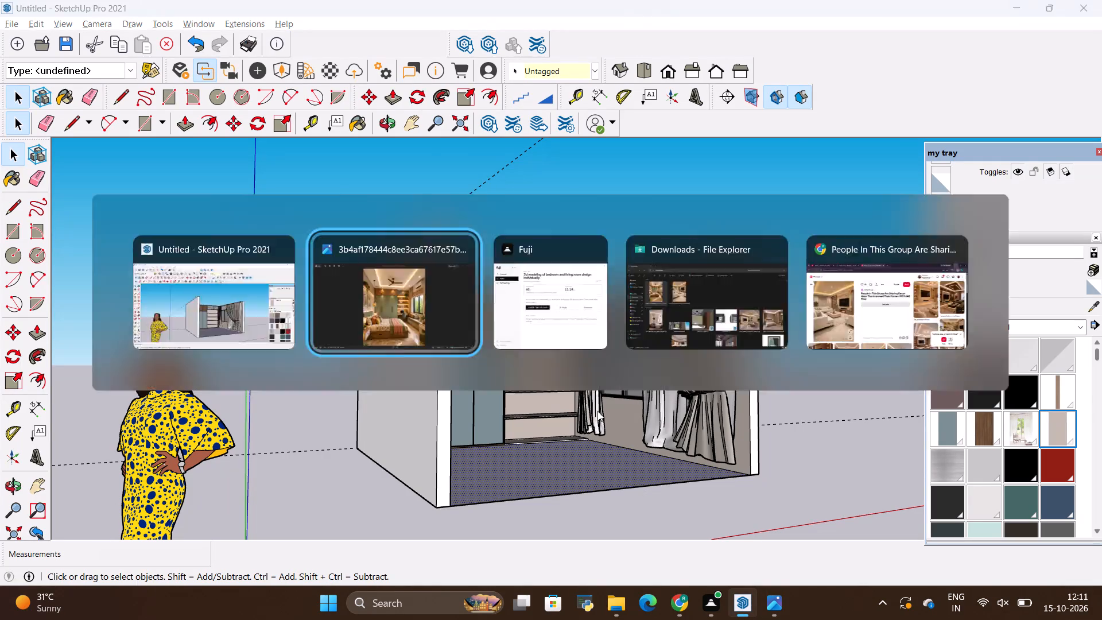
pyautogui.hotkey('alt', 'Tab')
pyautogui.moveTo(677, 410); pyautogui.dragTo(579, 458, button='middle')
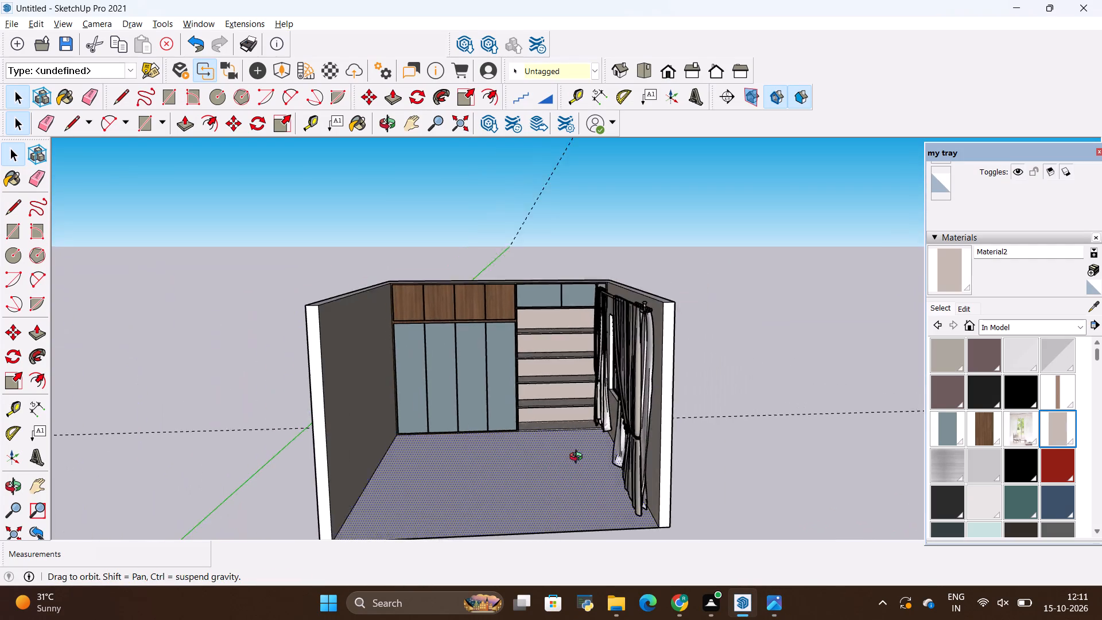
pyautogui.moveTo(579, 458); pyautogui.dragTo(520, 452, button='middle')
pyautogui.scroll(5, 477, 479)
pyautogui.scroll(-3, 414, 458)
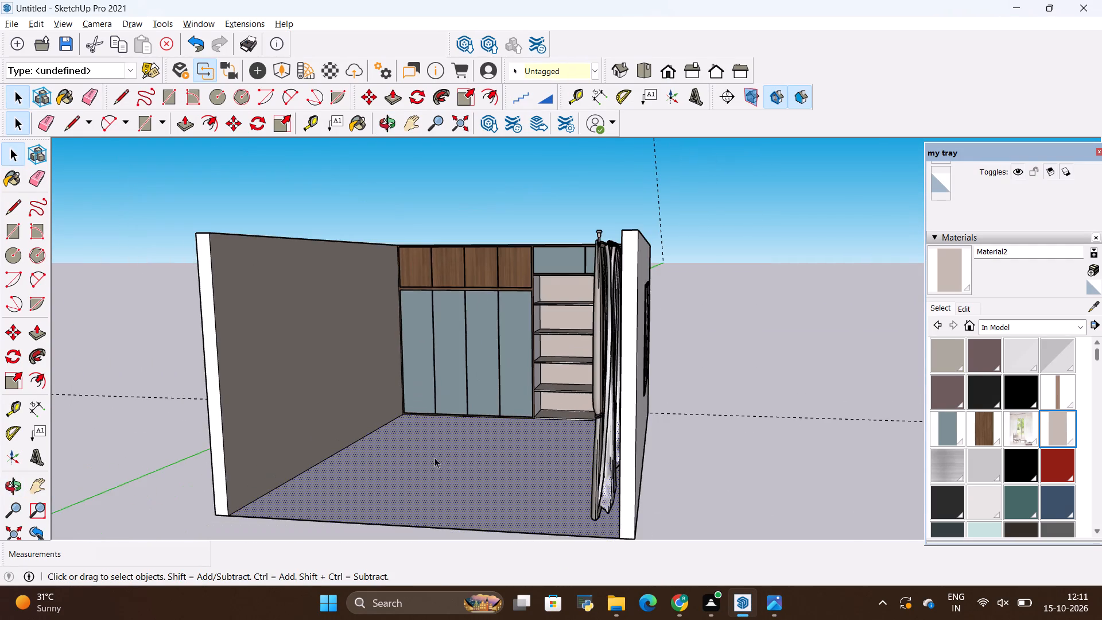
pyautogui.moveTo(462, 465); pyautogui.dragTo(393, 473, button='middle')
pyautogui.hotkey('alt', 'Tab')
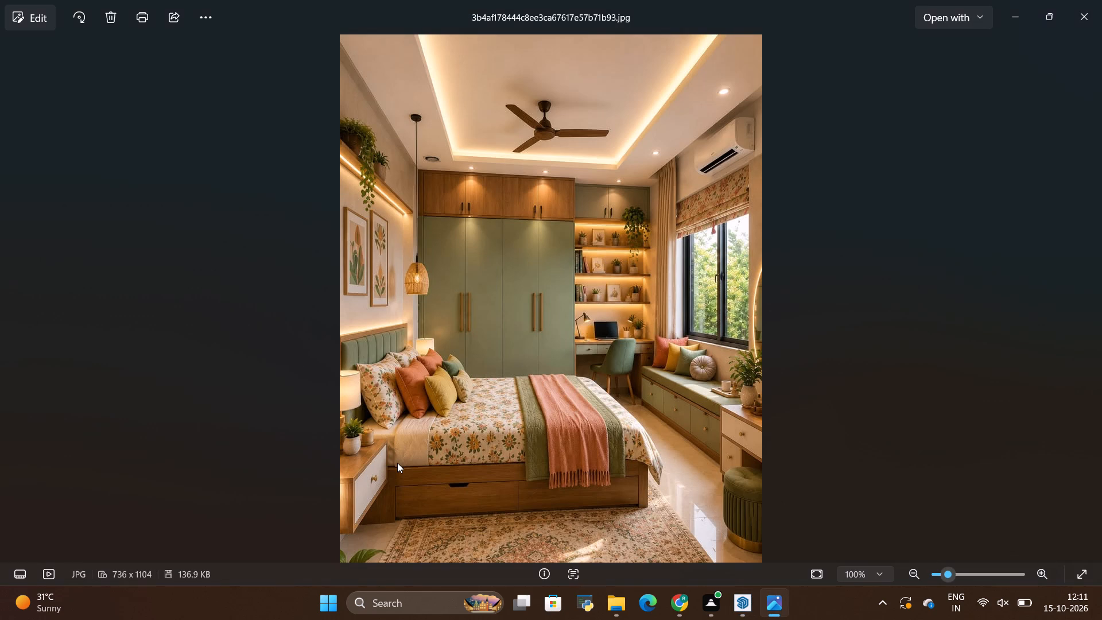
pyautogui.hotkey('alt', 'Tab')
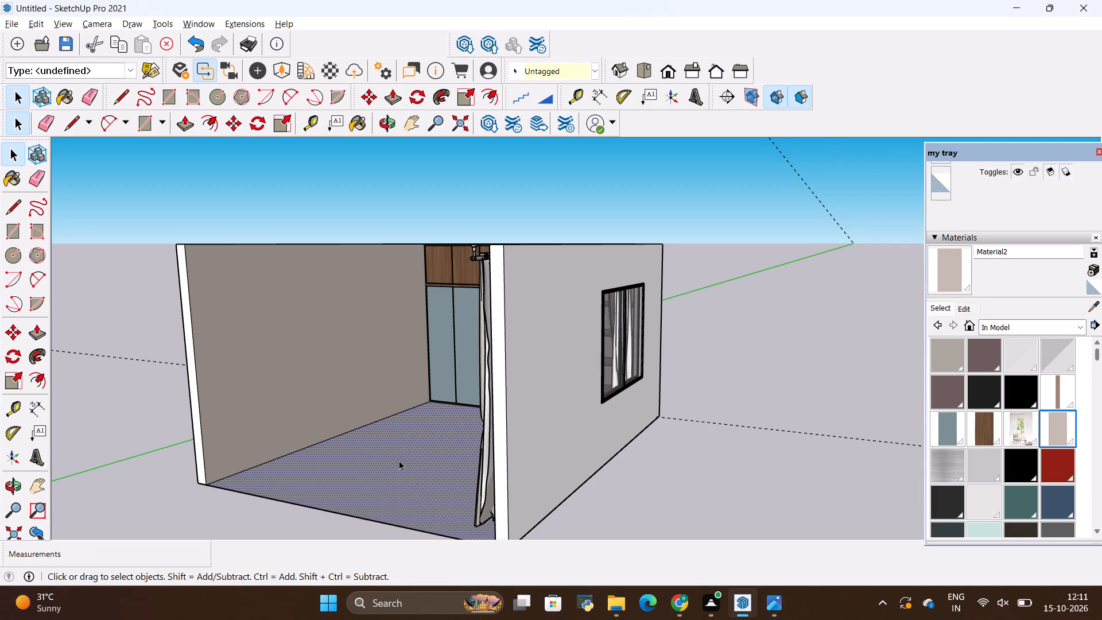
# Import the Photo+Frames+03 model from the Downloads folder and place it in the scene.
pyautogui.click(13, 25)
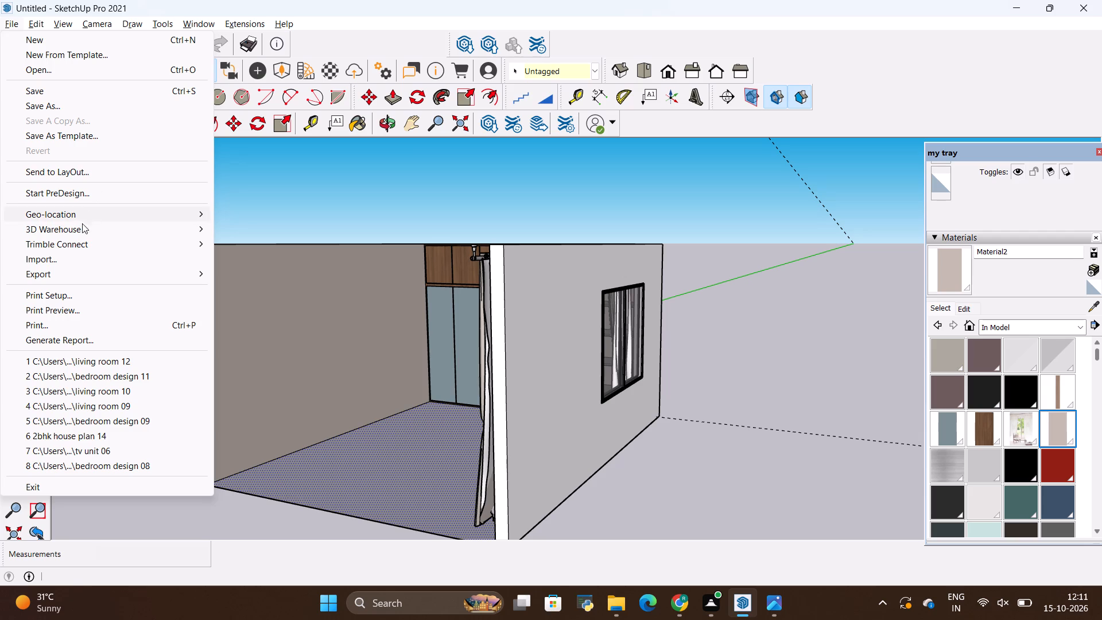
pyautogui.click(89, 258)
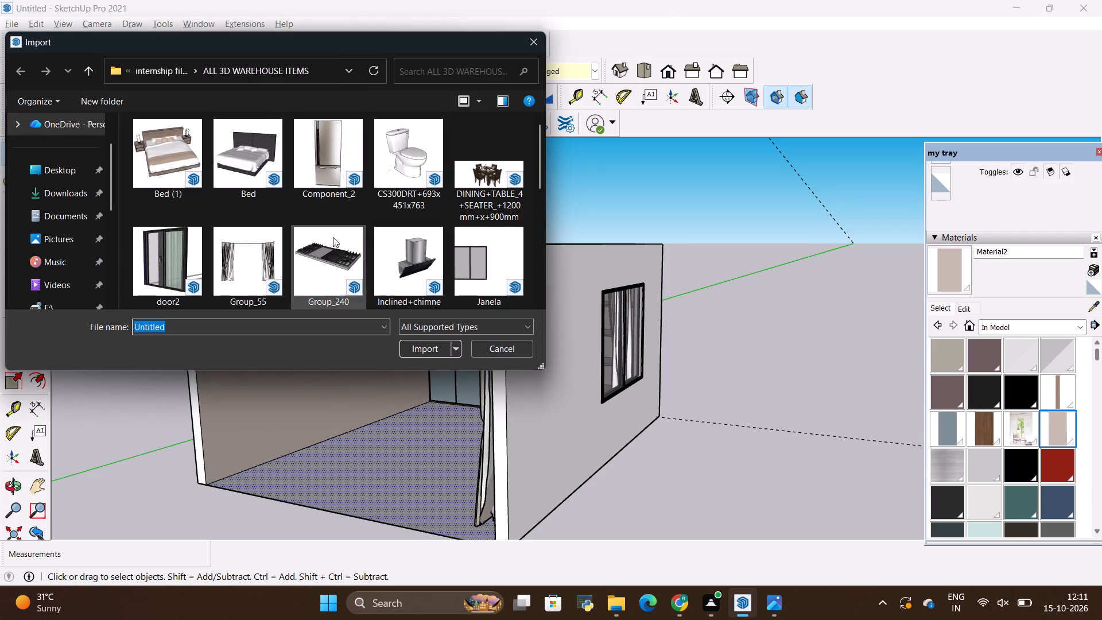
pyautogui.click(69, 191)
pyautogui.scroll(-4, 301, 210)
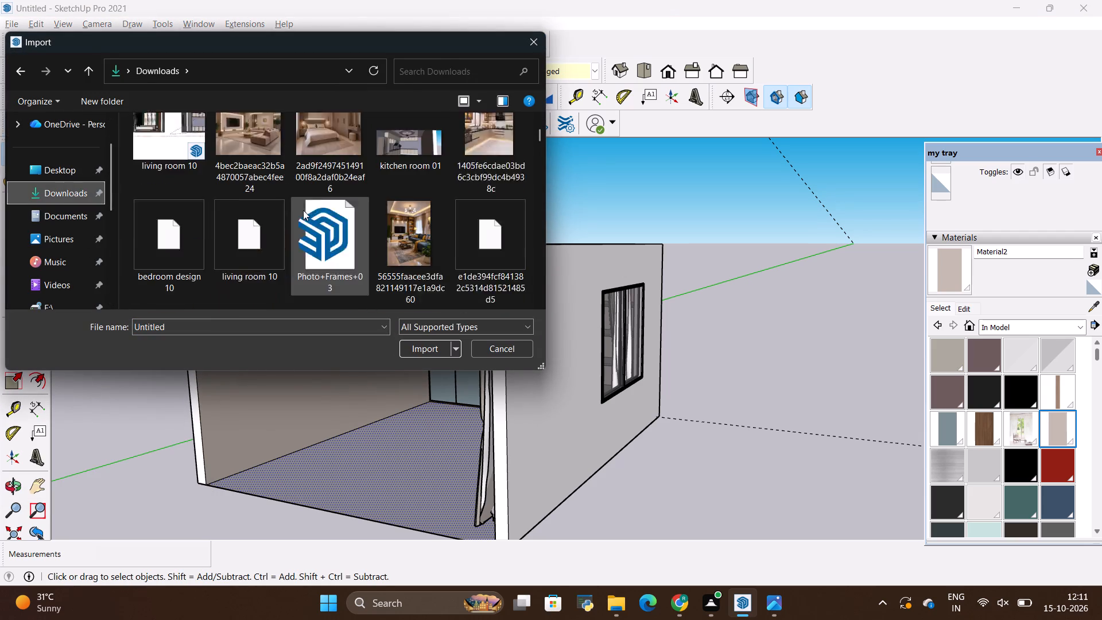
pyautogui.scroll(-6, 307, 210)
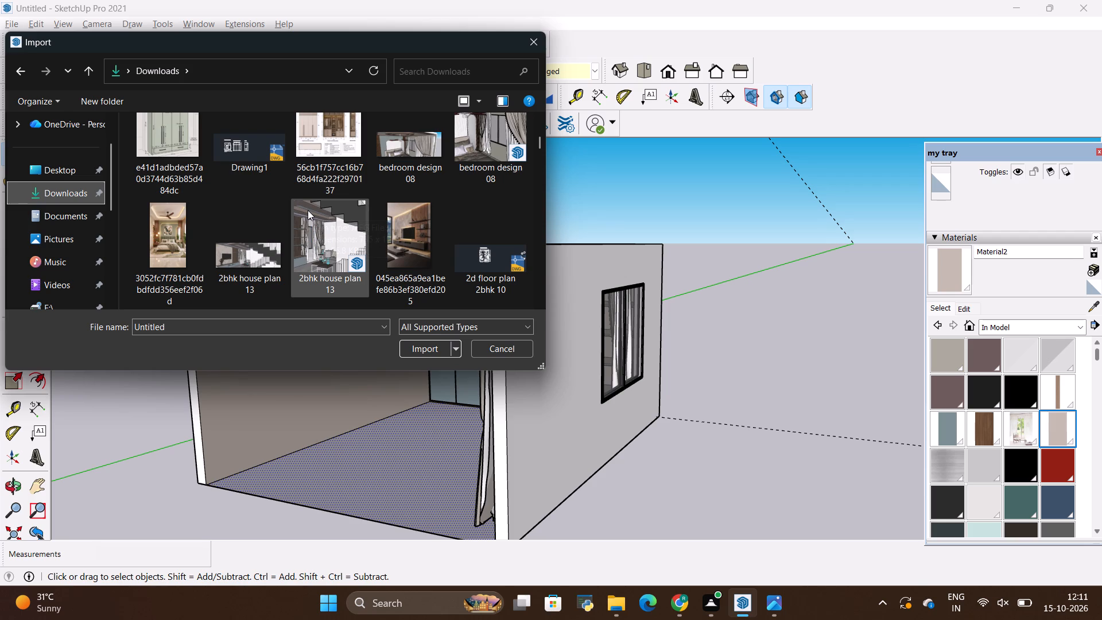
pyautogui.hotkey('alt', 'Tab')
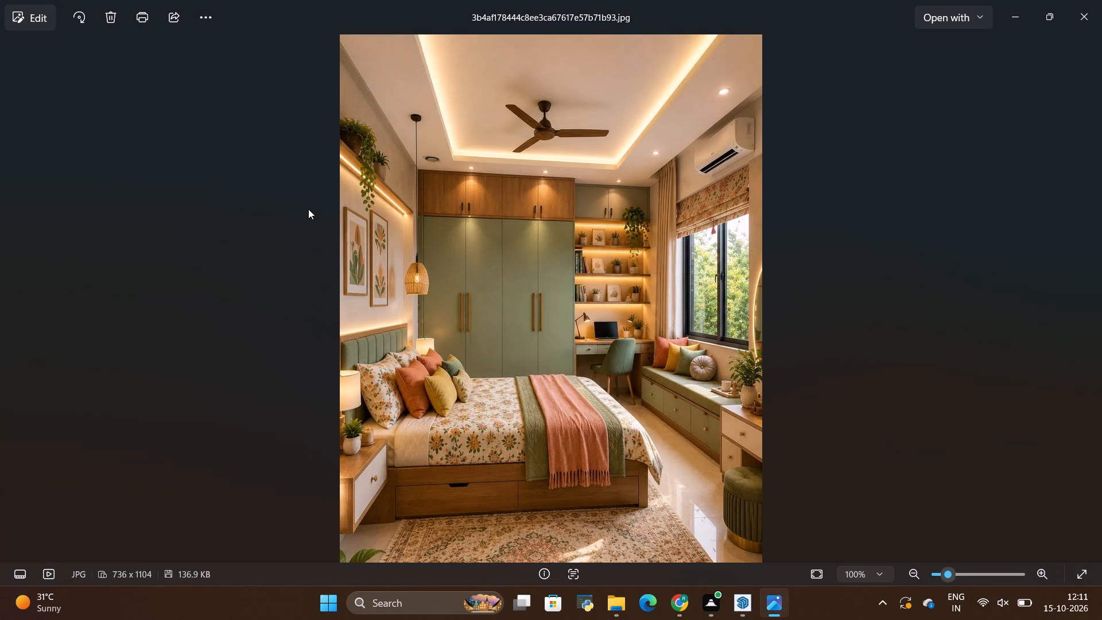
pyautogui.hotkey('alt', 'Tab')
pyautogui.scroll(14, 308, 209)
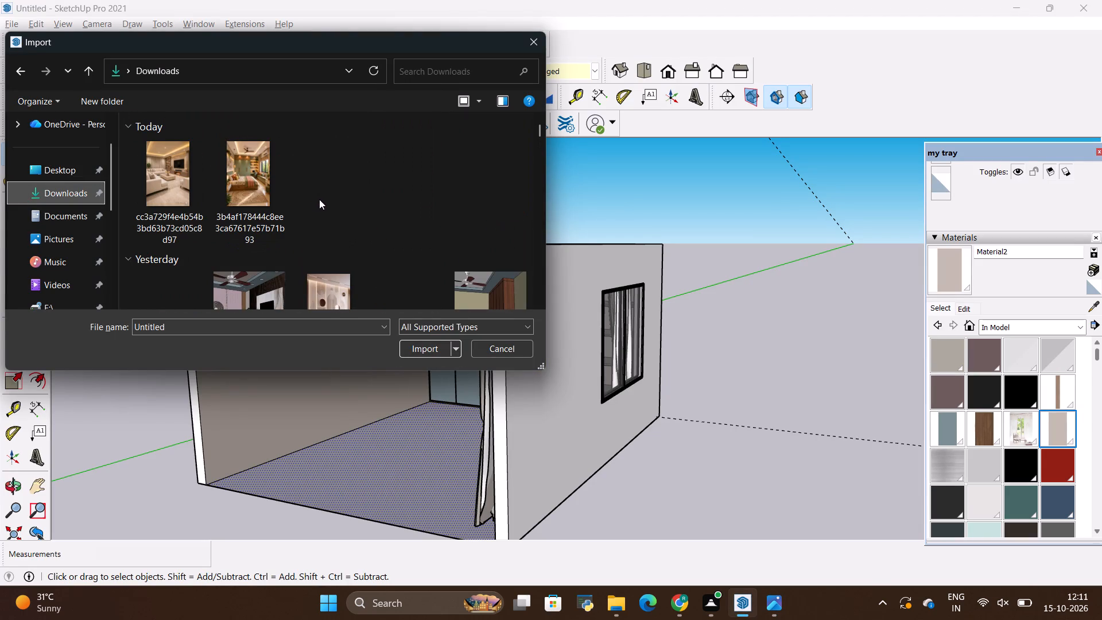
pyautogui.scroll(1, 320, 199)
pyautogui.scroll(-3, 320, 199)
pyautogui.click(340, 235)
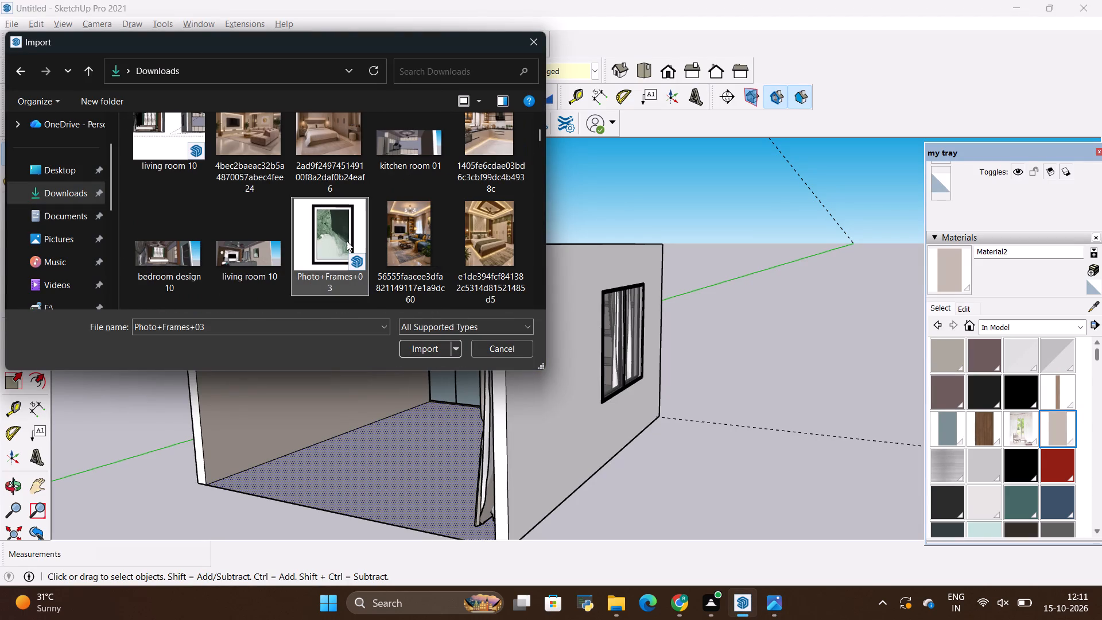
pyautogui.click(416, 347)
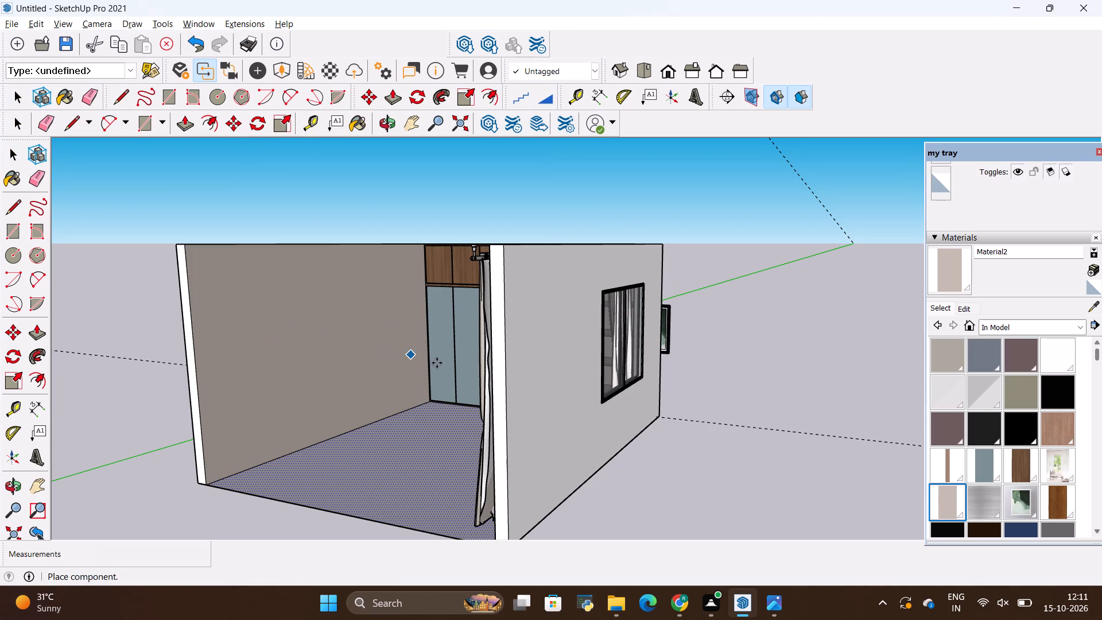
pyautogui.click(475, 409)
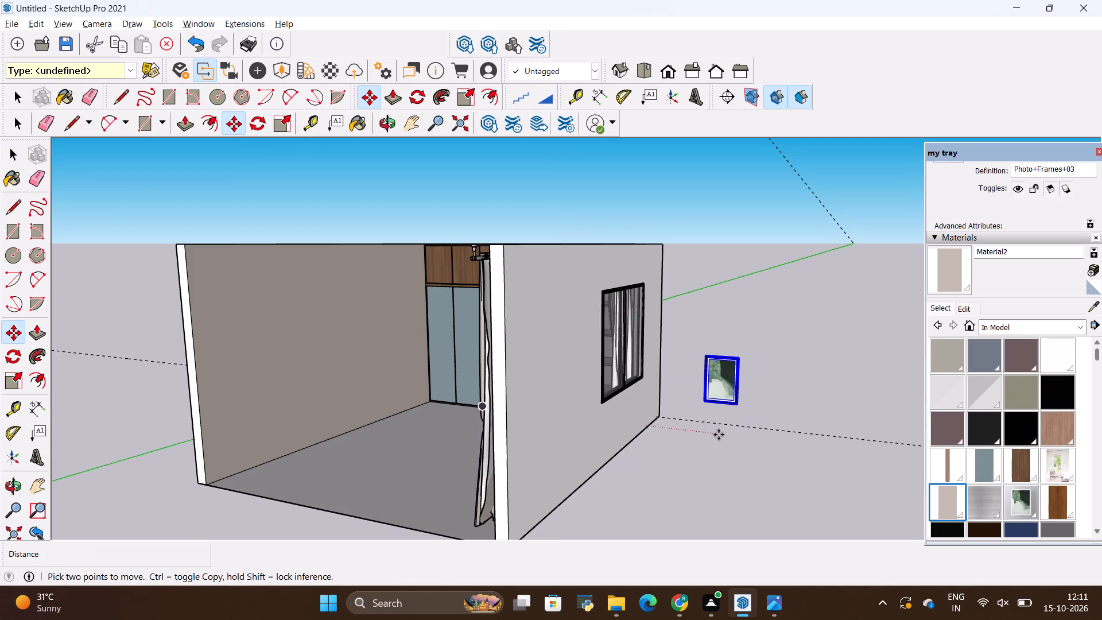
pyautogui.click(719, 435)
pyautogui.press('space')
pyautogui.click(719, 435)
# Rotate the imported photo frame about the vertical axis so it faces the room's side walls.
pyautogui.click(724, 389)
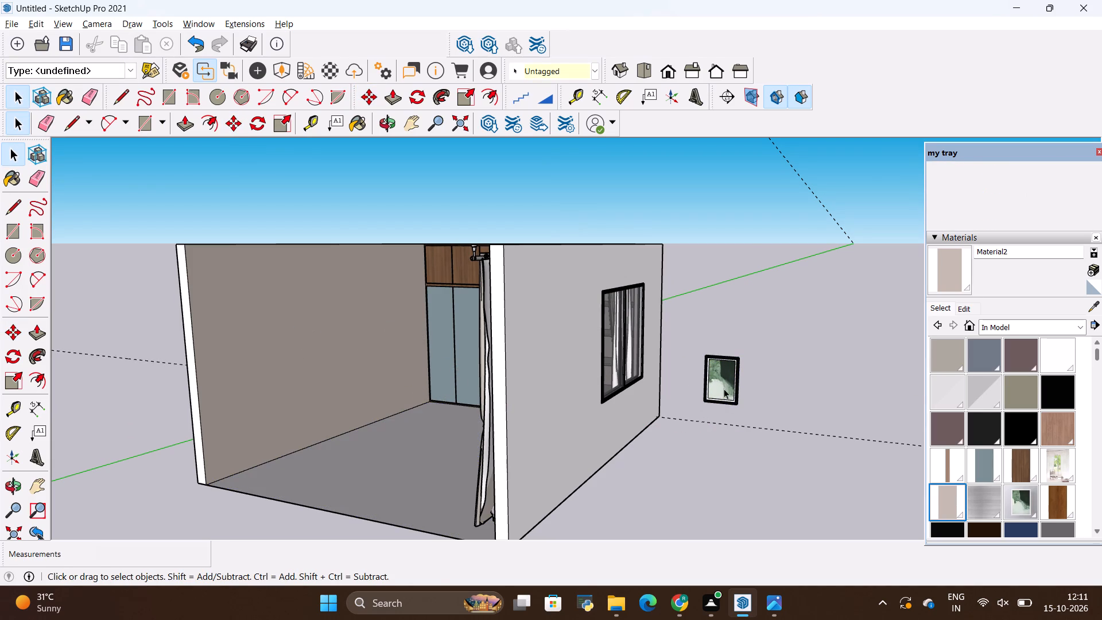
pyautogui.rightClick(722, 387)
pyautogui.click(681, 308)
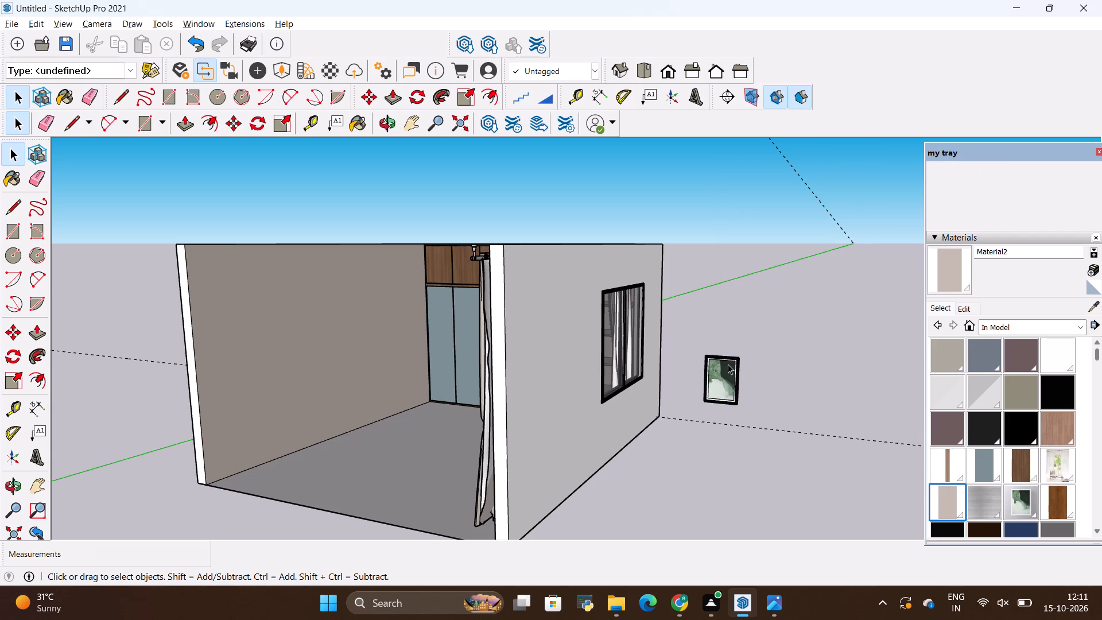
pyautogui.click(728, 364)
pyautogui.click(410, 102)
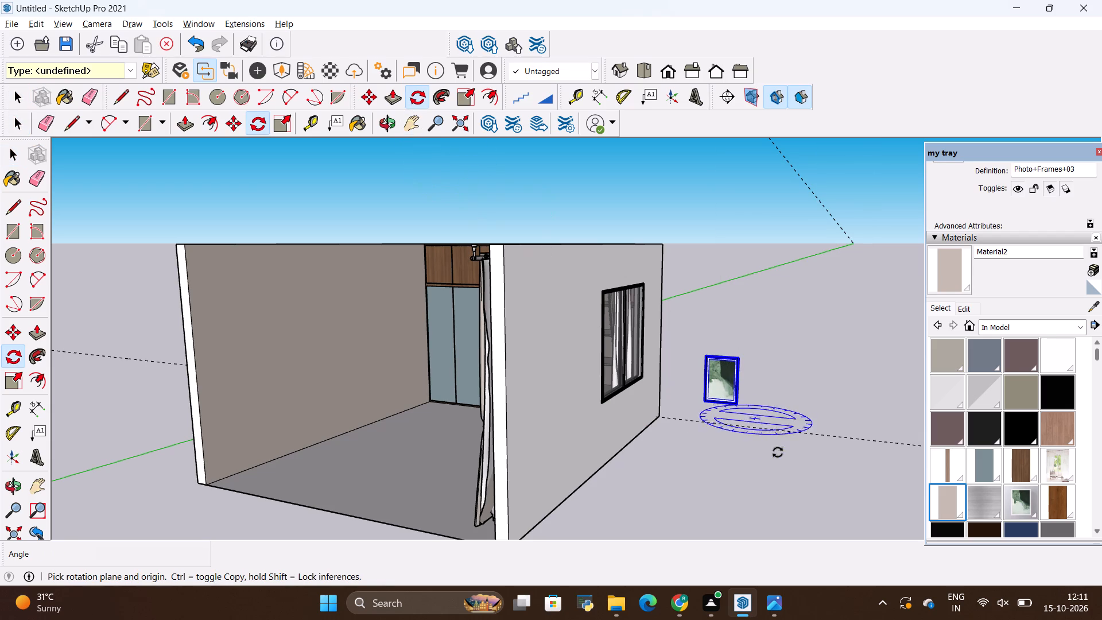
pyautogui.click(721, 444)
pyautogui.click(850, 455)
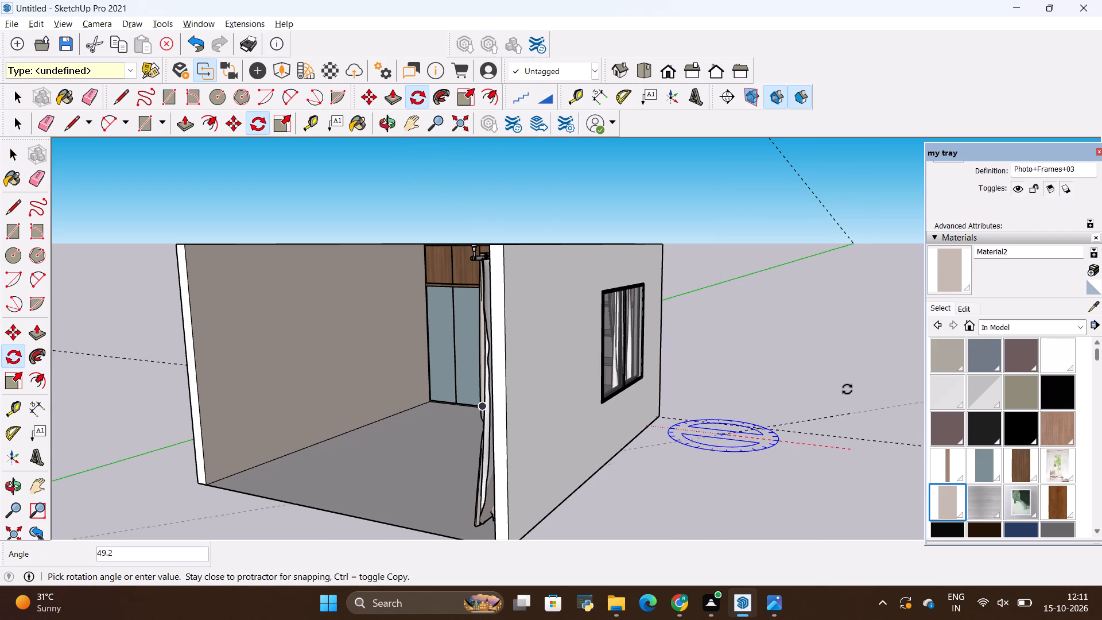
pyautogui.click(782, 358)
pyautogui.press('space')
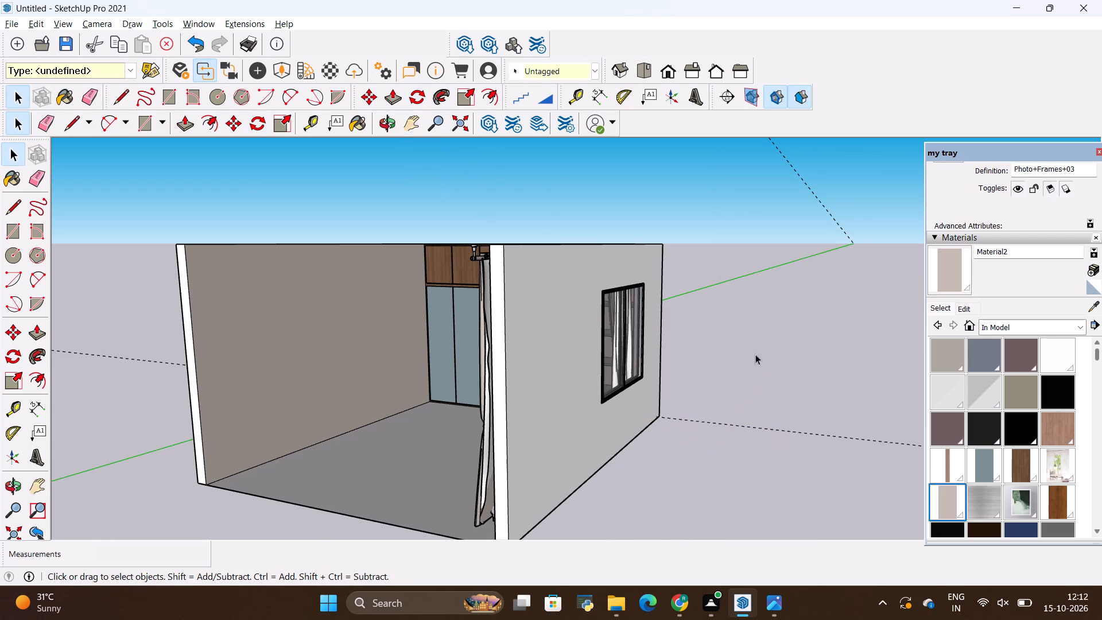
pyautogui.click(747, 353)
# Move the imported photo frame from the shelving area onto the bare side wall opposite the window.
pyautogui.scroll(-6, 685, 448)
pyautogui.moveTo(536, 444); pyautogui.dragTo(706, 476, button='middle')
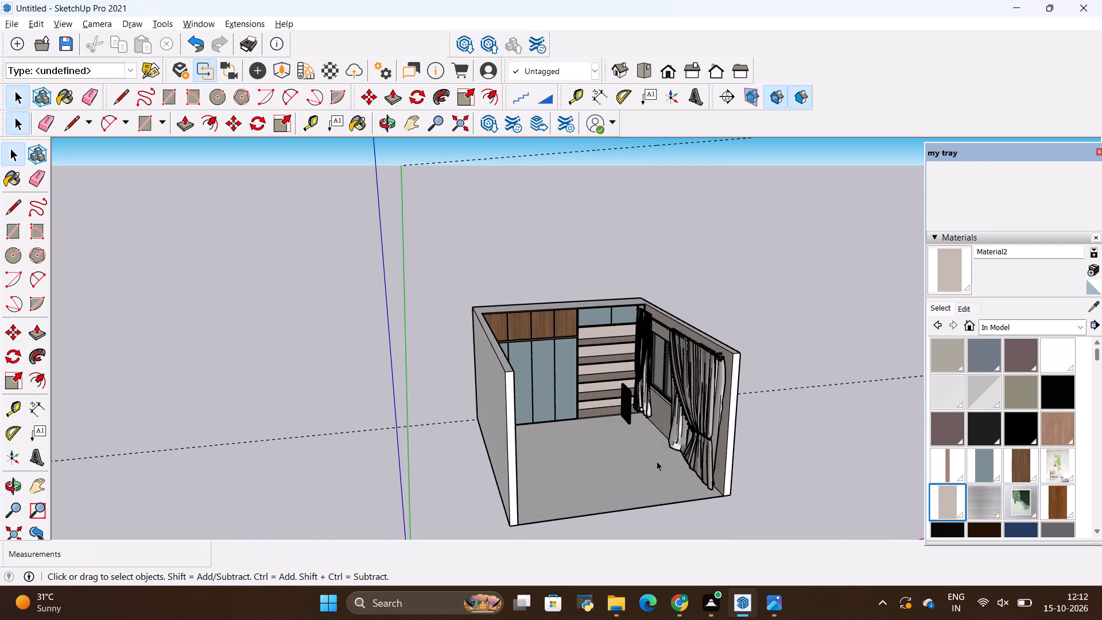
pyautogui.click(623, 412)
pyautogui.press('m')
pyautogui.scroll(2, 636, 423)
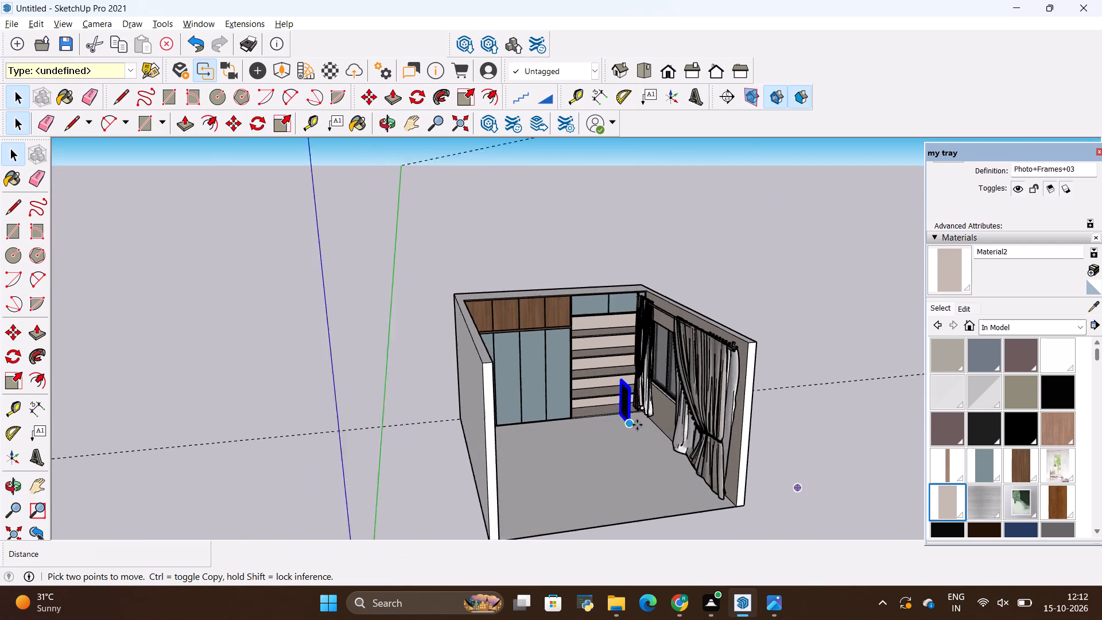
pyautogui.scroll(14, 637, 425)
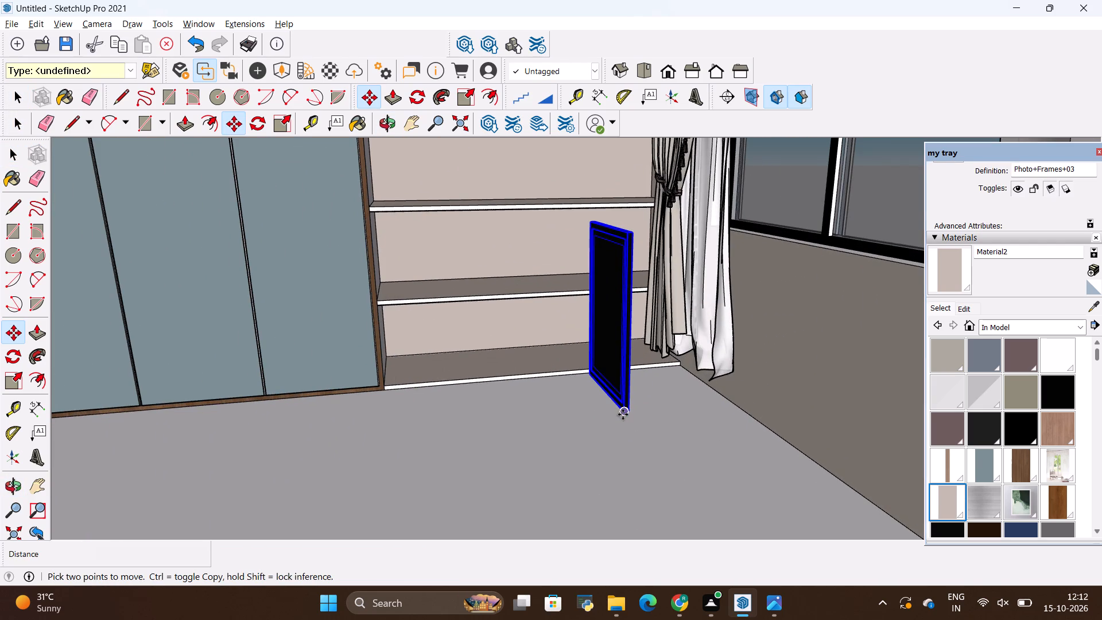
pyautogui.click(623, 414)
pyautogui.scroll(-19, 534, 429)
pyautogui.moveTo(558, 431); pyautogui.dragTo(558, 432, button='middle')
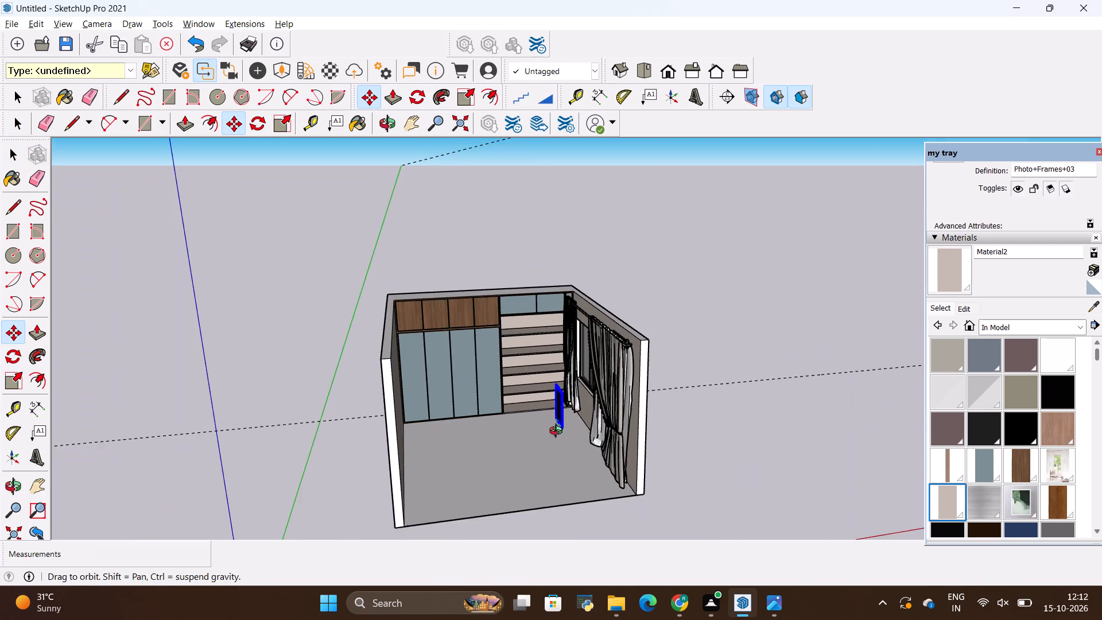
pyautogui.moveTo(558, 432); pyautogui.dragTo(464, 445, button='middle')
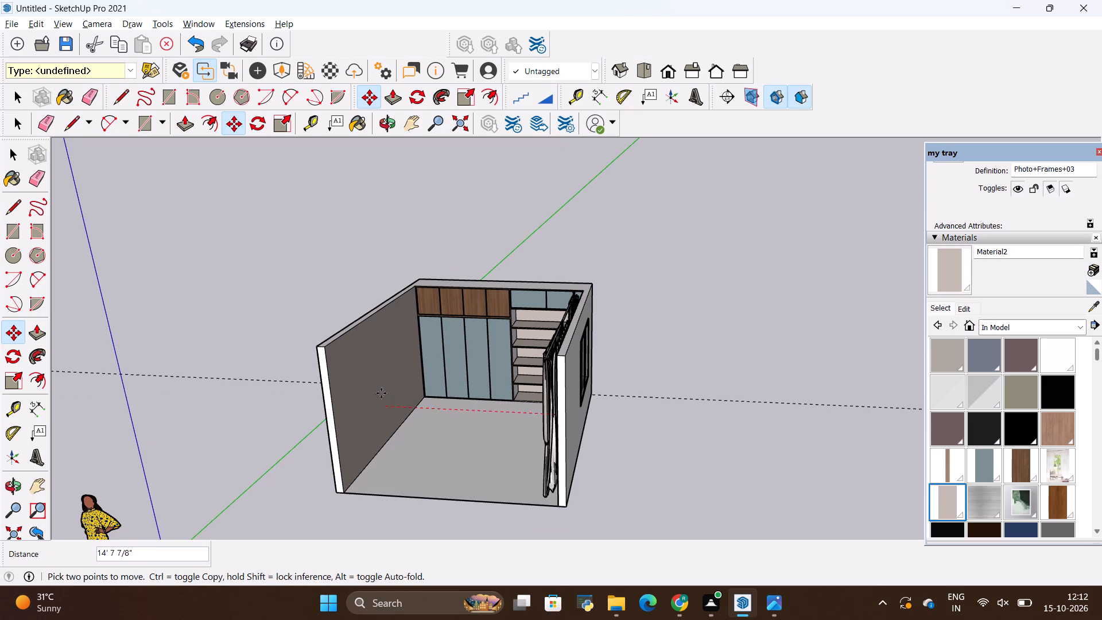
pyautogui.click(379, 384)
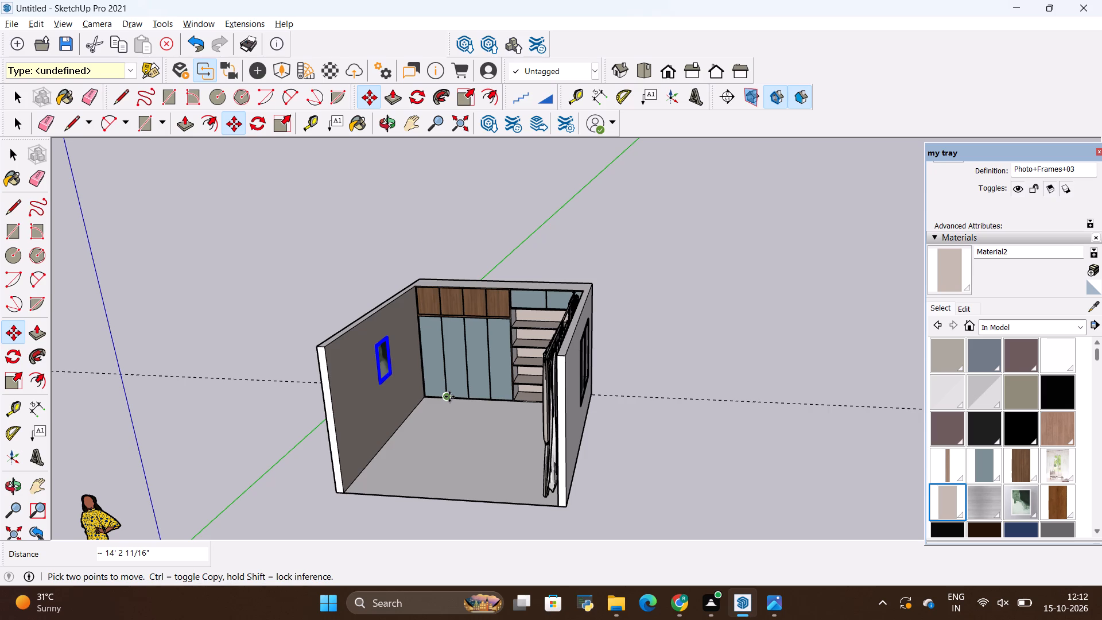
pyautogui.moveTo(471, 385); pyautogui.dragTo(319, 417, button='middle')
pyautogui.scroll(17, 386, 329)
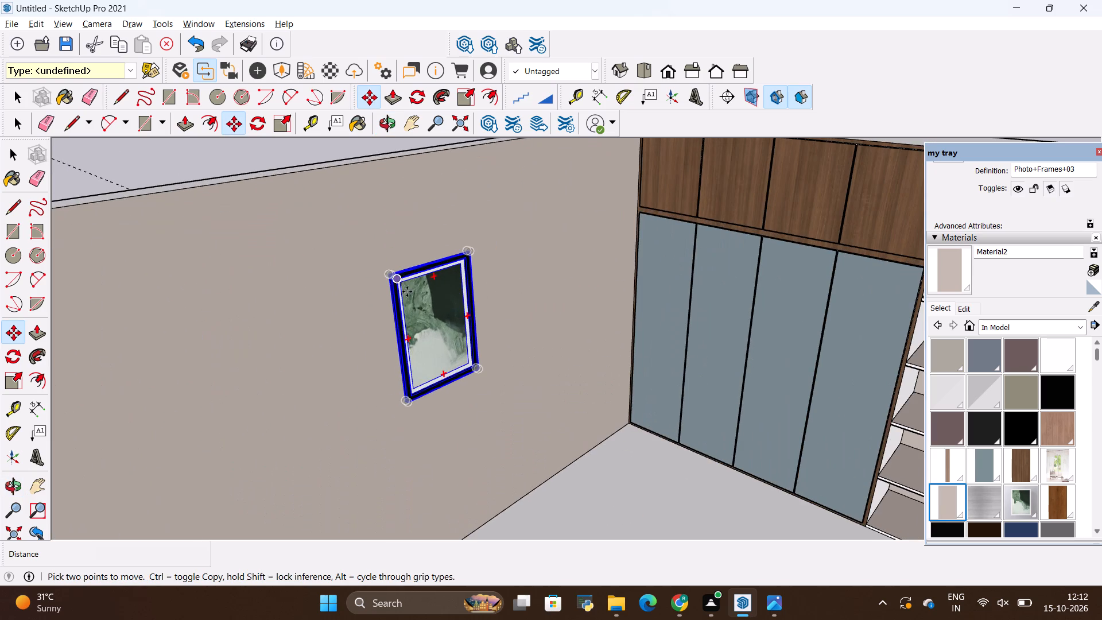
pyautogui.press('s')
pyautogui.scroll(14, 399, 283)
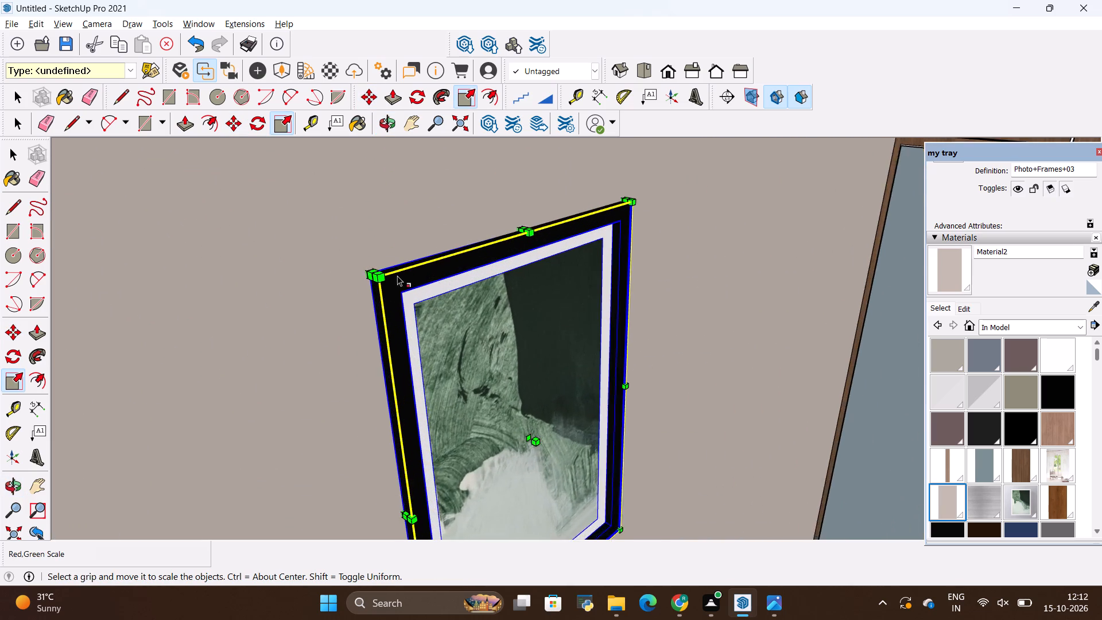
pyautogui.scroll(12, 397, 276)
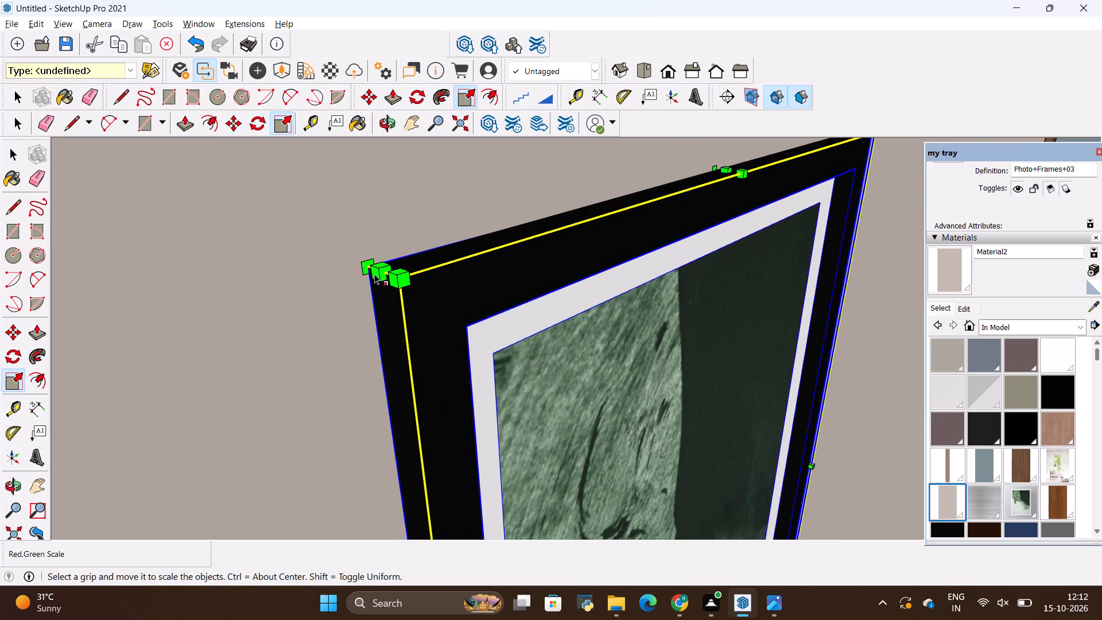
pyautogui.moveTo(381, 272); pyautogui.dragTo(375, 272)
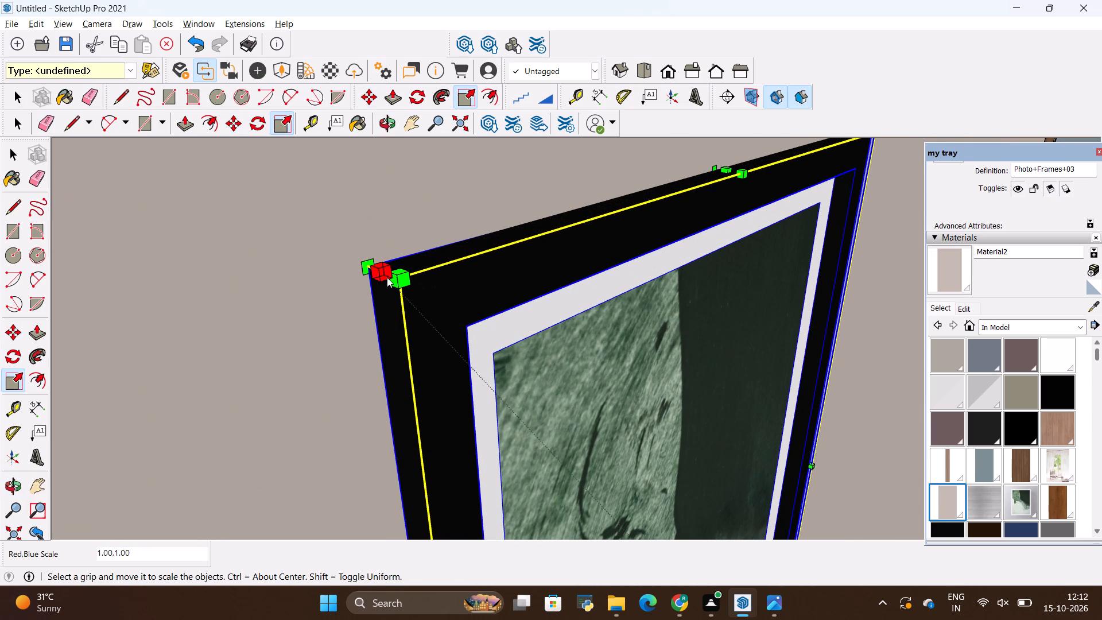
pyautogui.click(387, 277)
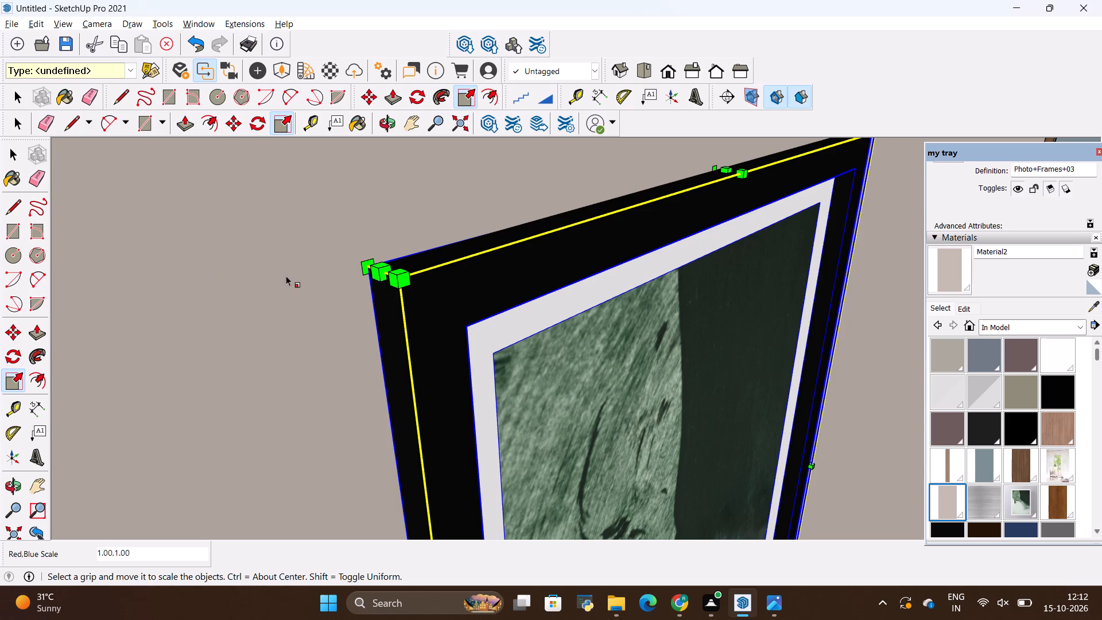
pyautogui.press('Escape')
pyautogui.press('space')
# Enlarge the photo frame on the bare side wall in both width and height, scaling from its upper corner nearest the room's open end.
pyautogui.click(385, 295)
pyautogui.press('s')
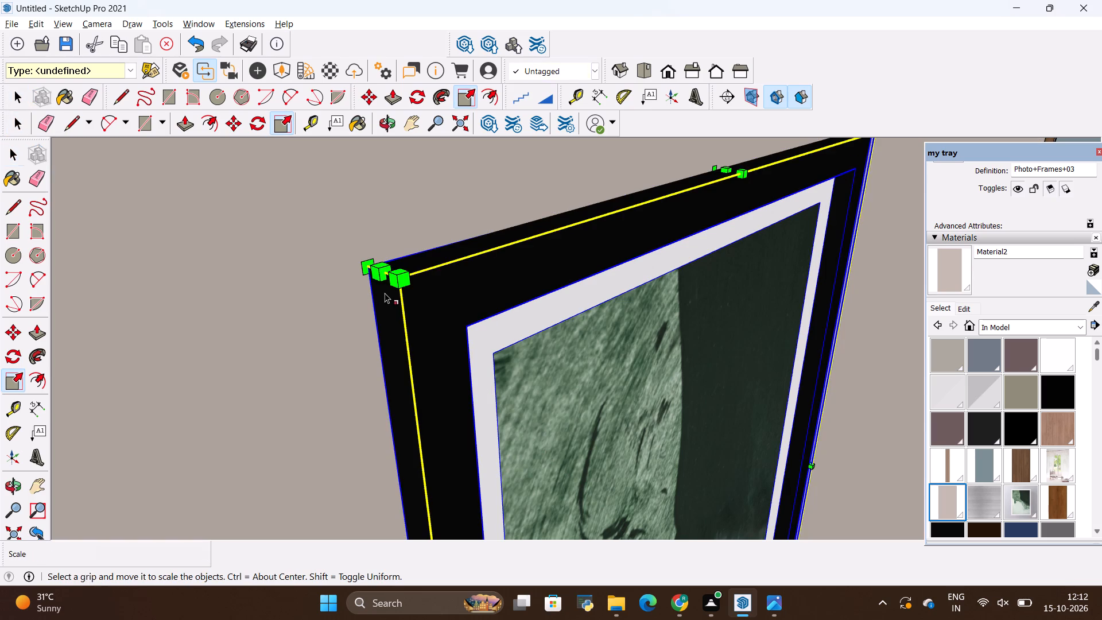
pyautogui.click(379, 270)
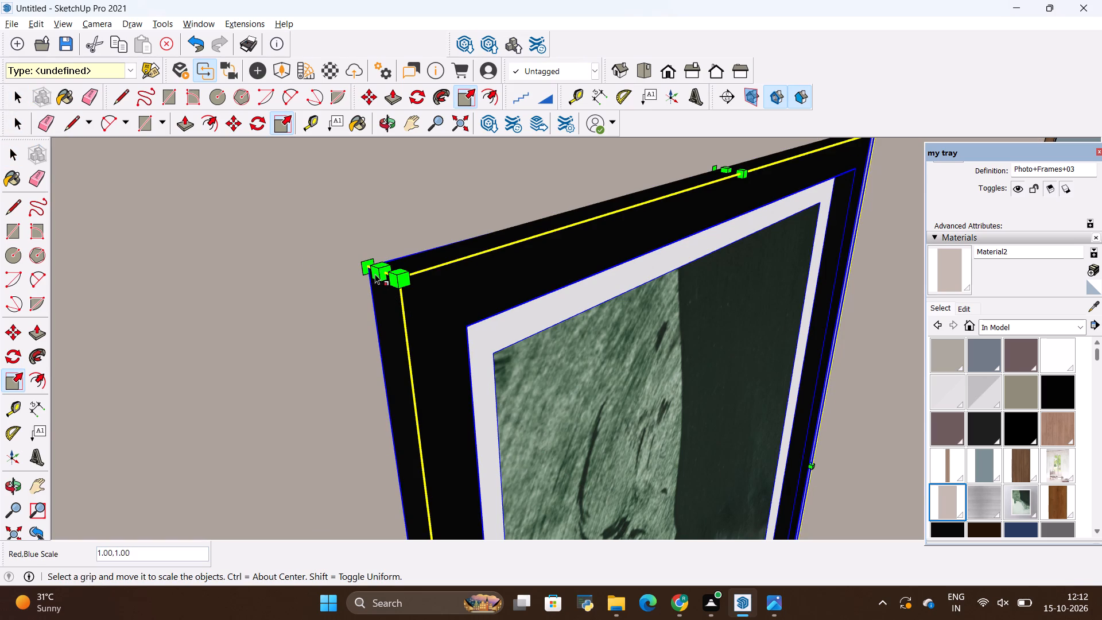
pyautogui.click(375, 274)
pyautogui.click(378, 262)
pyautogui.click(381, 268)
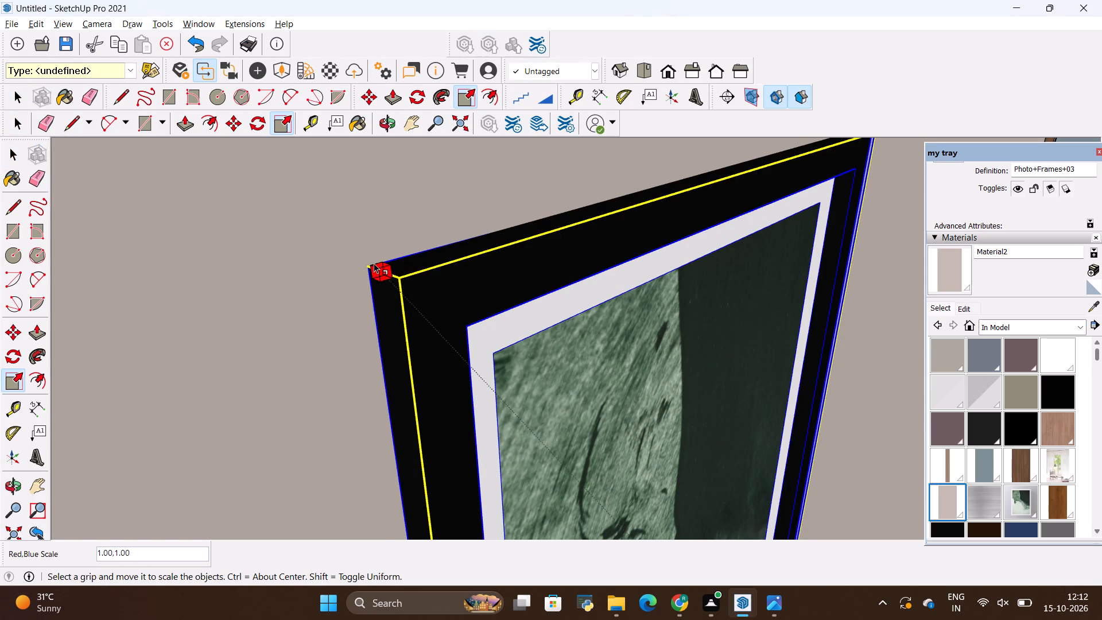
pyautogui.scroll(-19, 368, 255)
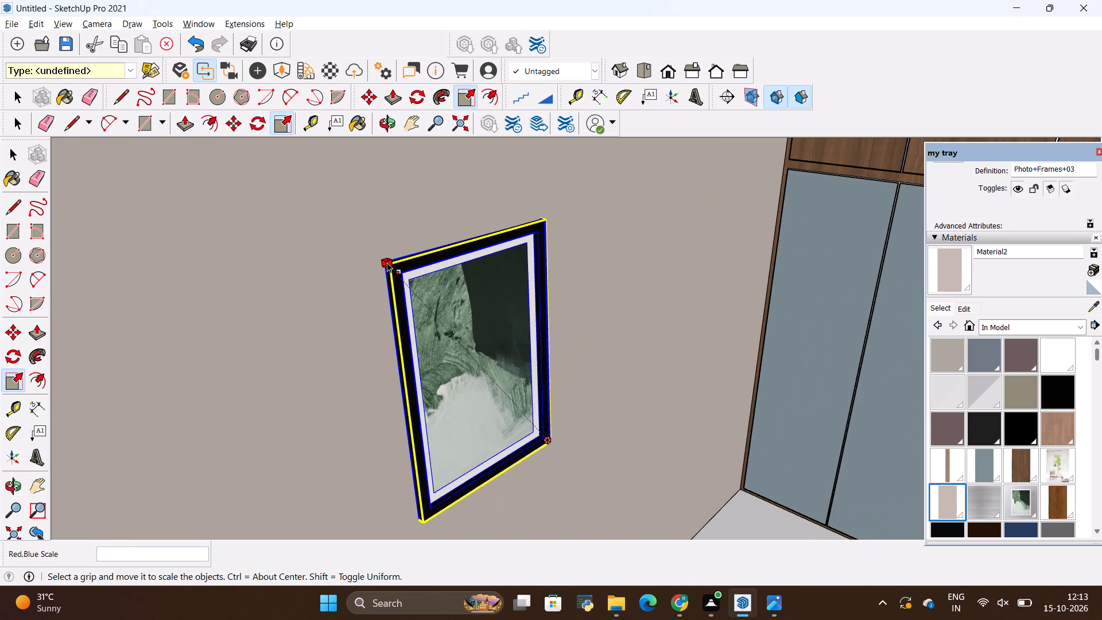
pyautogui.scroll(-15, 387, 262)
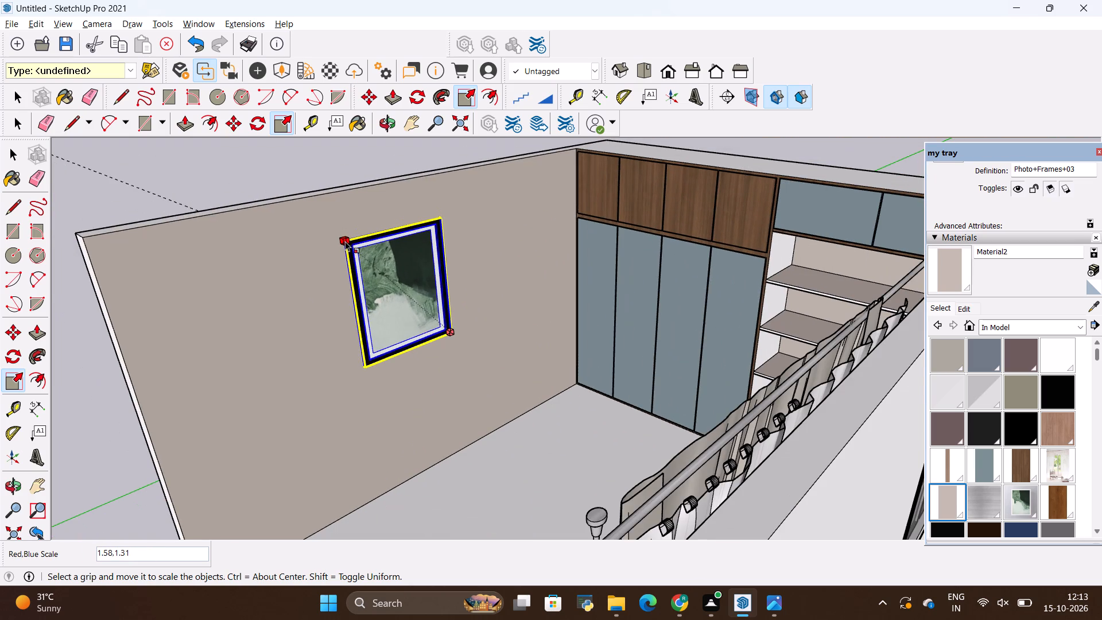
pyautogui.click(354, 242)
pyautogui.press('space')
pyautogui.click(340, 228)
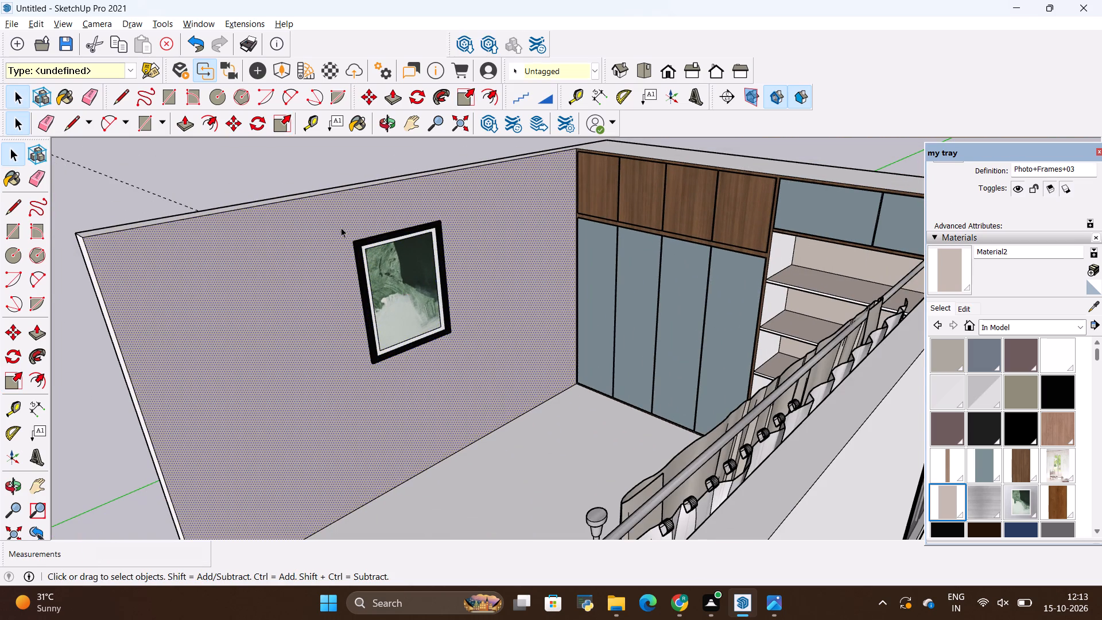
# Compare the bedroom reference photo with the modelled room, checking the wall frame and the furniture still missing.
pyautogui.hotkey('alt', 'Tab')
pyautogui.hotkey('alt', 'Tab')
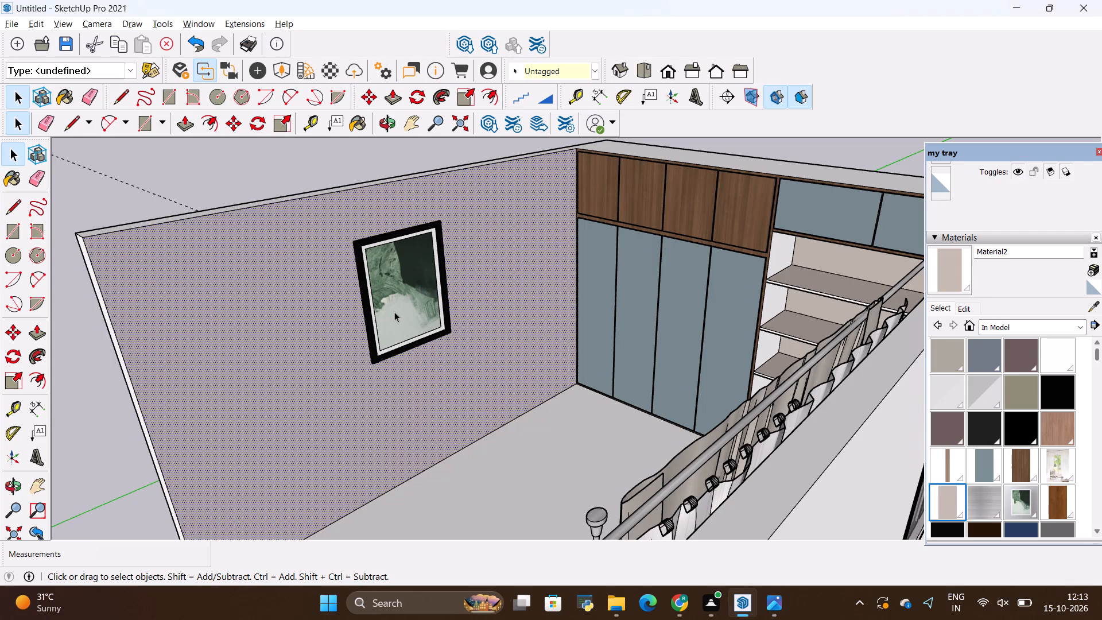
pyautogui.hotkey('alt', 'Tab')
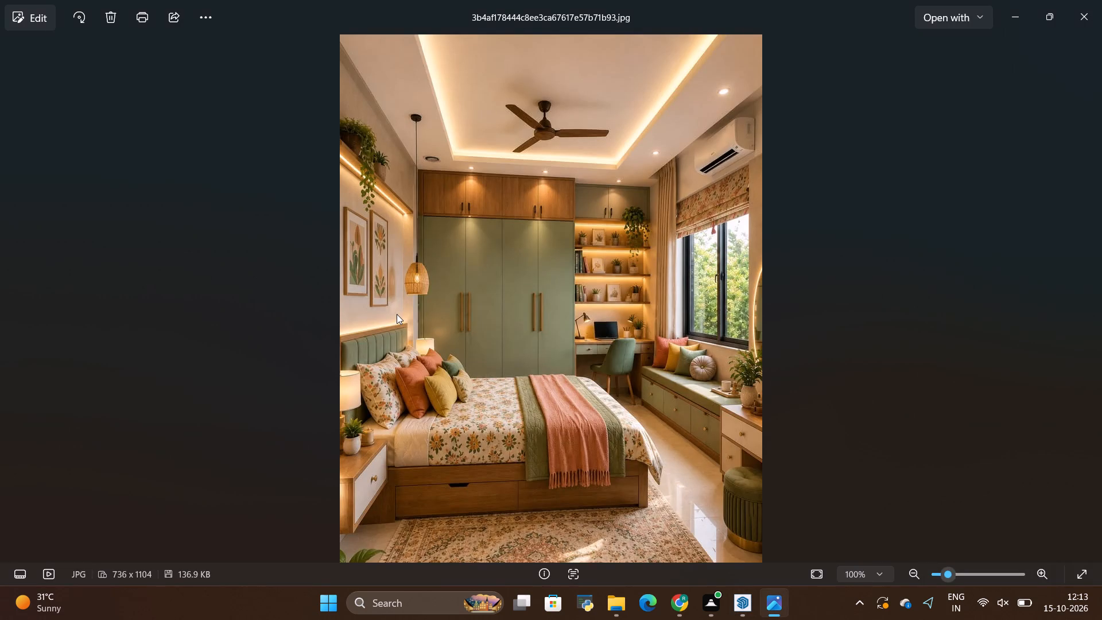
pyautogui.hotkey('alt', 'Tab')
pyautogui.scroll(-7, 397, 314)
pyautogui.moveTo(386, 387); pyautogui.dragTo(412, 366, button='middle')
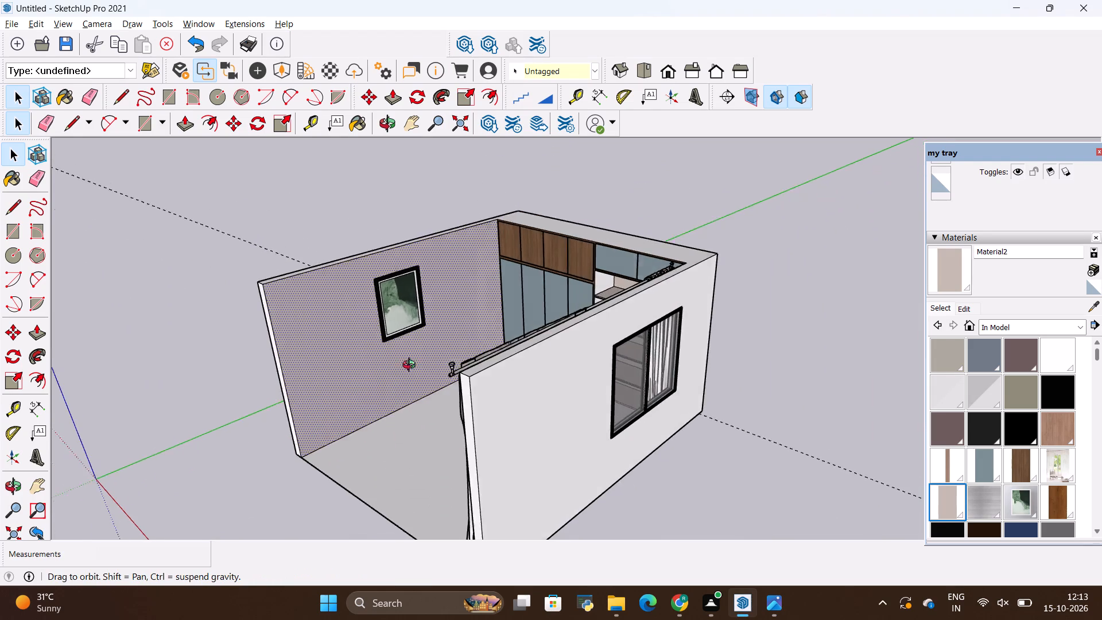
pyautogui.moveTo(412, 366); pyautogui.dragTo(532, 405, button='middle')
pyautogui.scroll(-4, 565, 359)
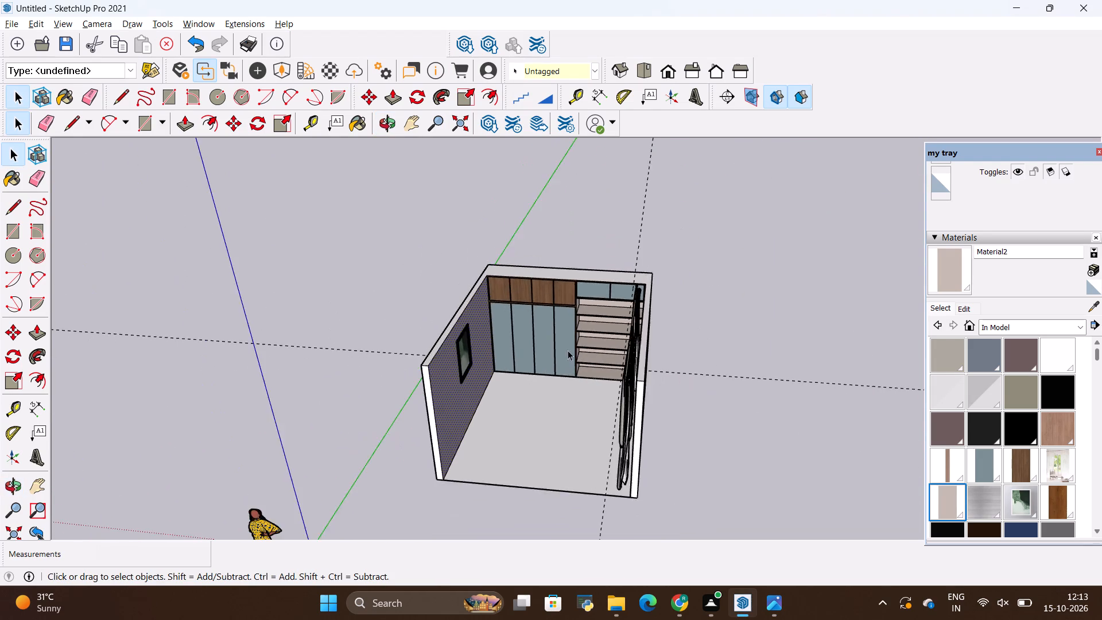
pyautogui.scroll(-4, 568, 350)
pyautogui.scroll(6, 607, 441)
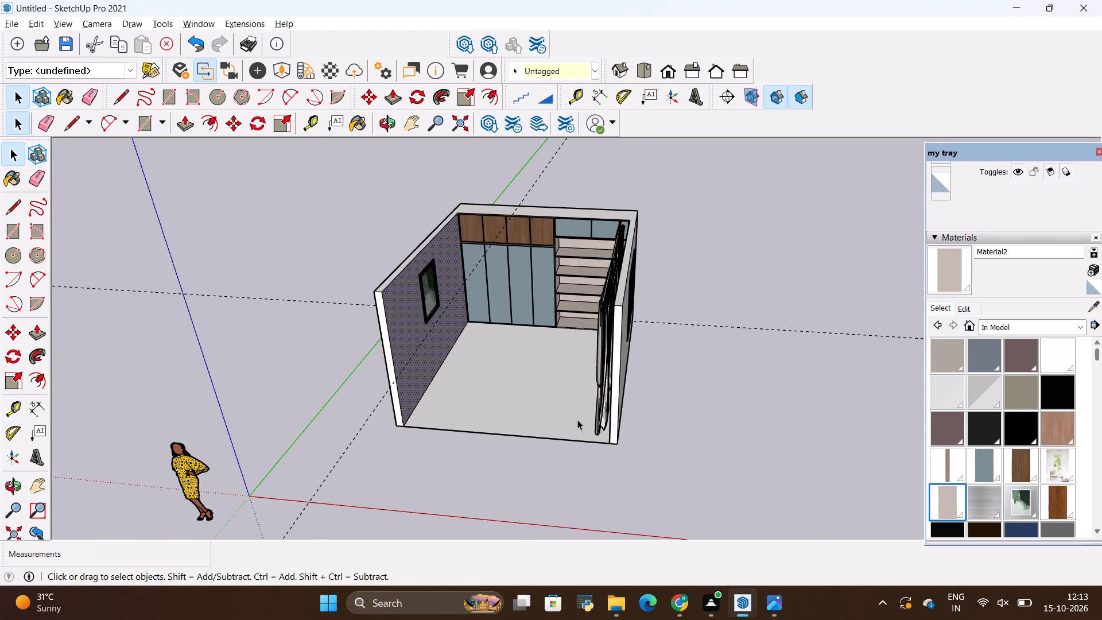
pyautogui.moveTo(577, 420); pyautogui.dragTo(526, 403, button='middle')
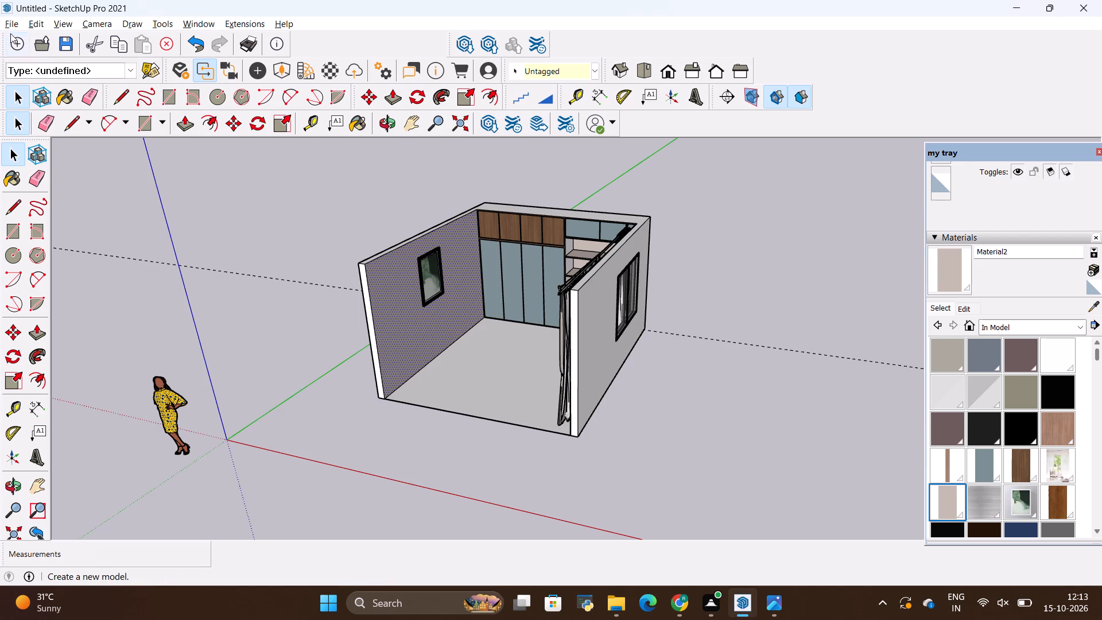
# Import the Bed (1) model from the Downloads folder.
pyautogui.click(12, 29)
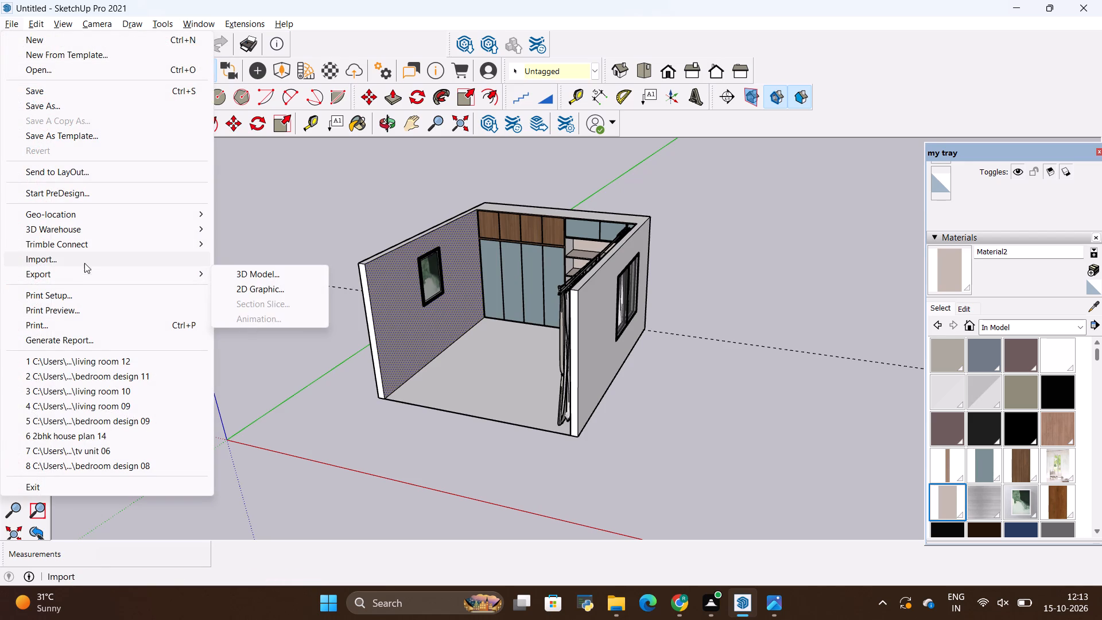
pyautogui.click(85, 261)
pyautogui.scroll(-1, 315, 242)
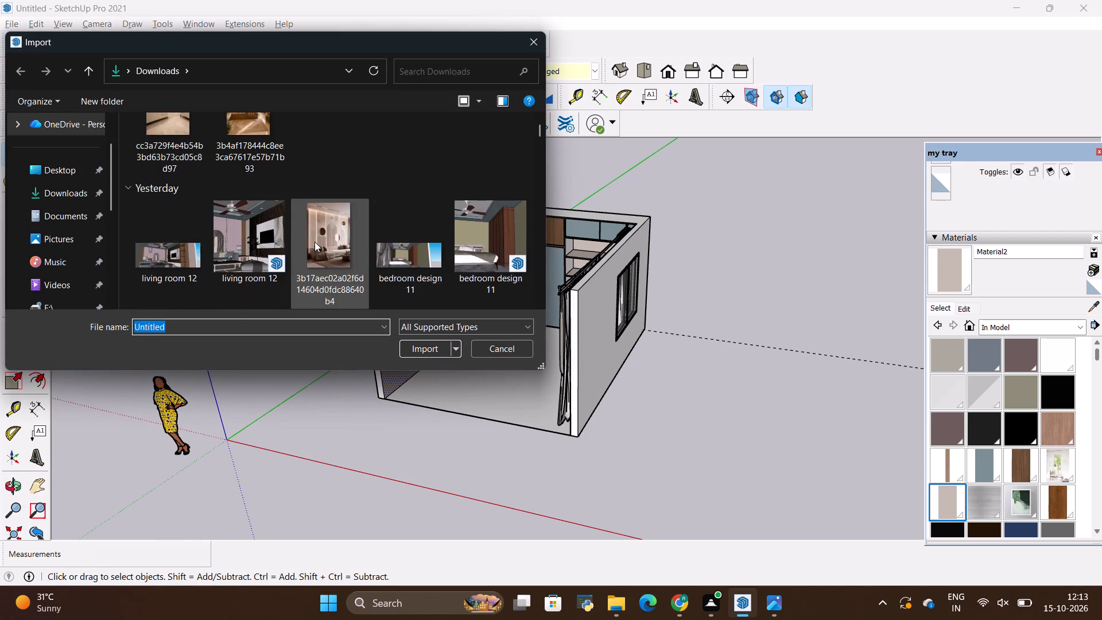
pyautogui.scroll(-11, 315, 242)
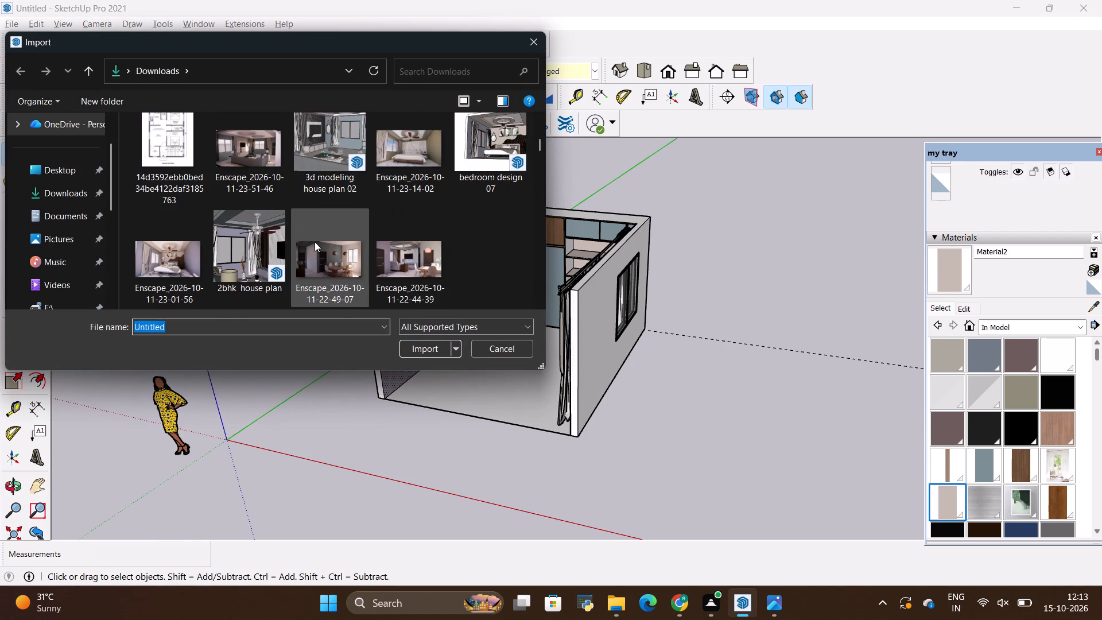
pyautogui.scroll(-8, 315, 242)
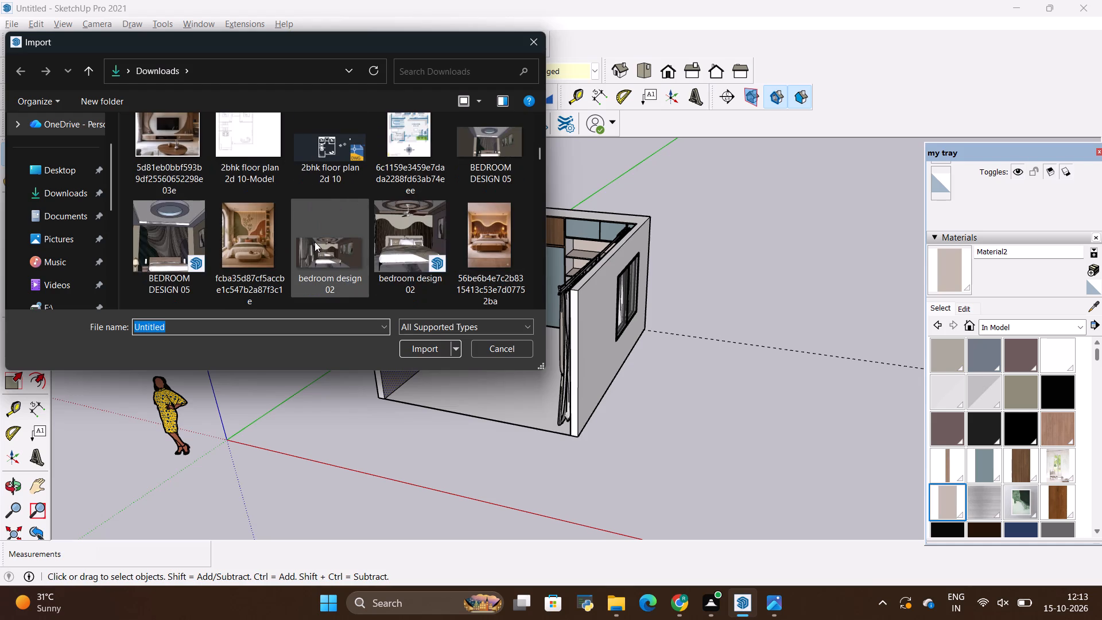
pyautogui.scroll(-2, 315, 242)
pyautogui.scroll(3, 315, 242)
pyautogui.scroll(-8, 315, 242)
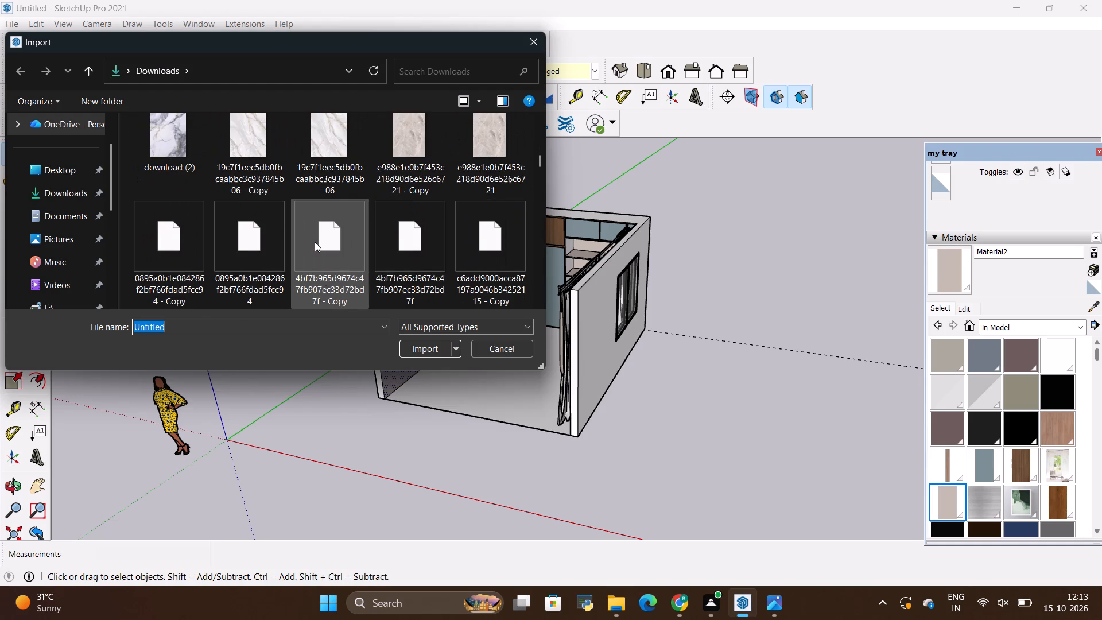
pyautogui.scroll(-4, 315, 242)
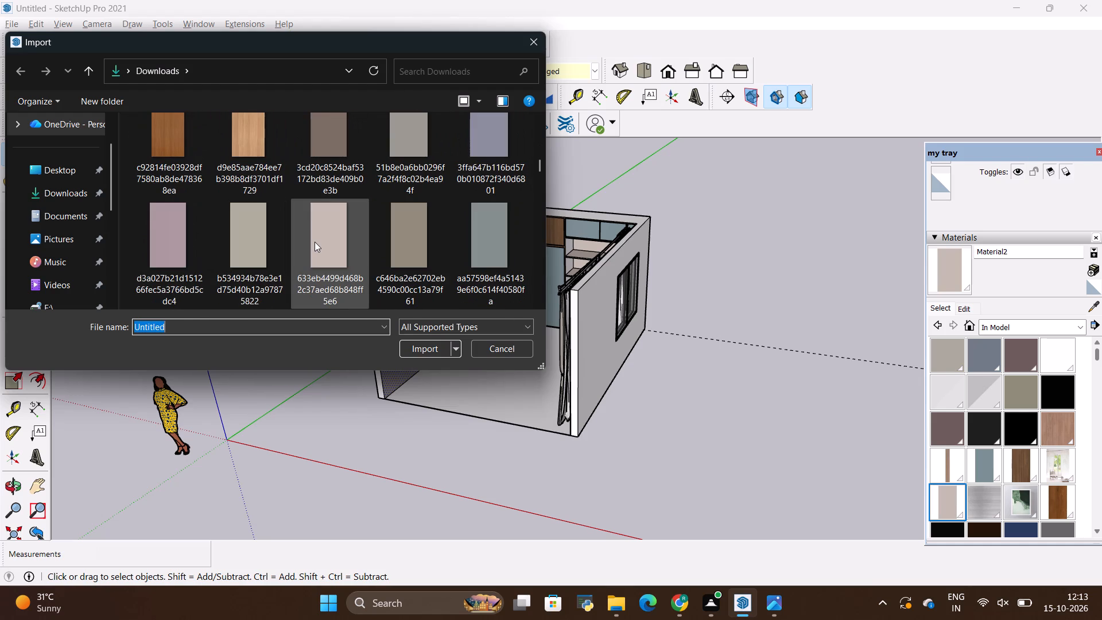
pyautogui.scroll(-2, 315, 242)
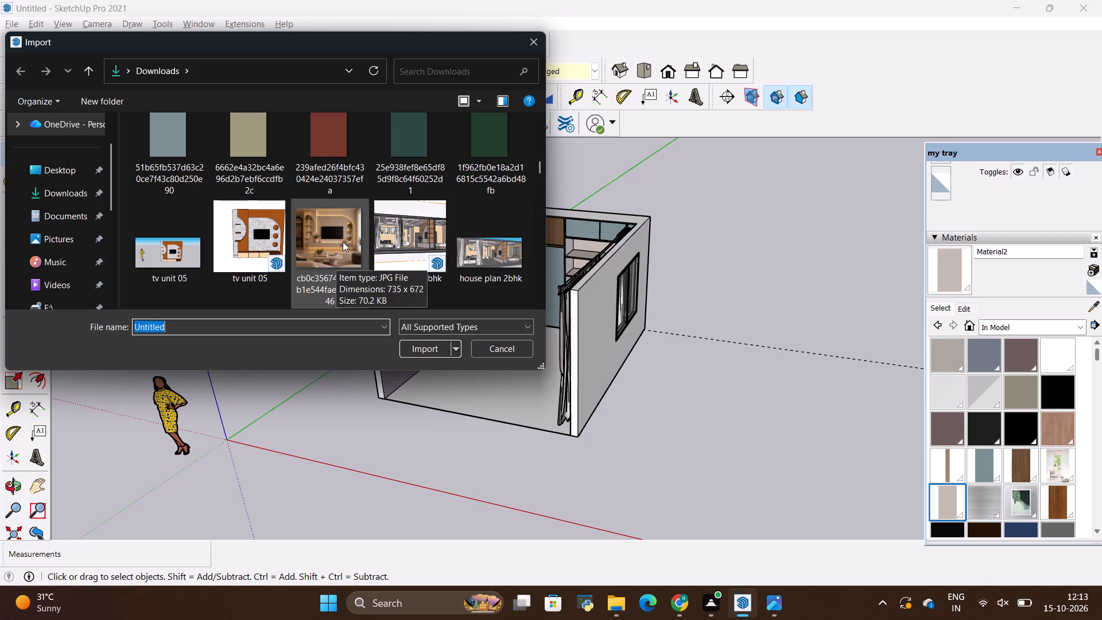
pyautogui.scroll(-7, 343, 242)
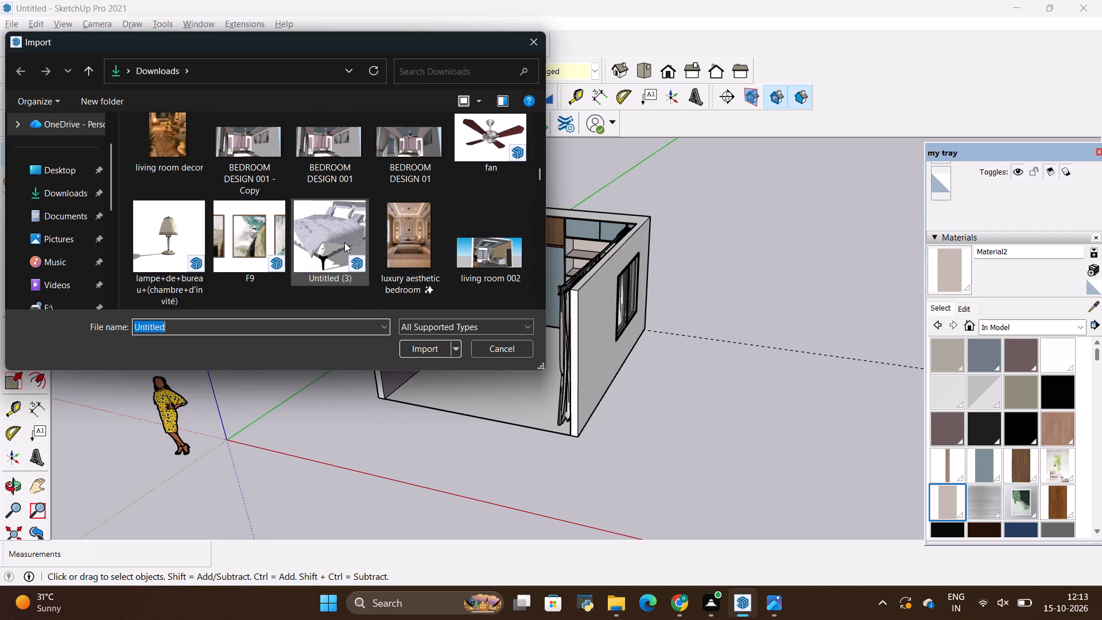
pyautogui.scroll(-2, 358, 236)
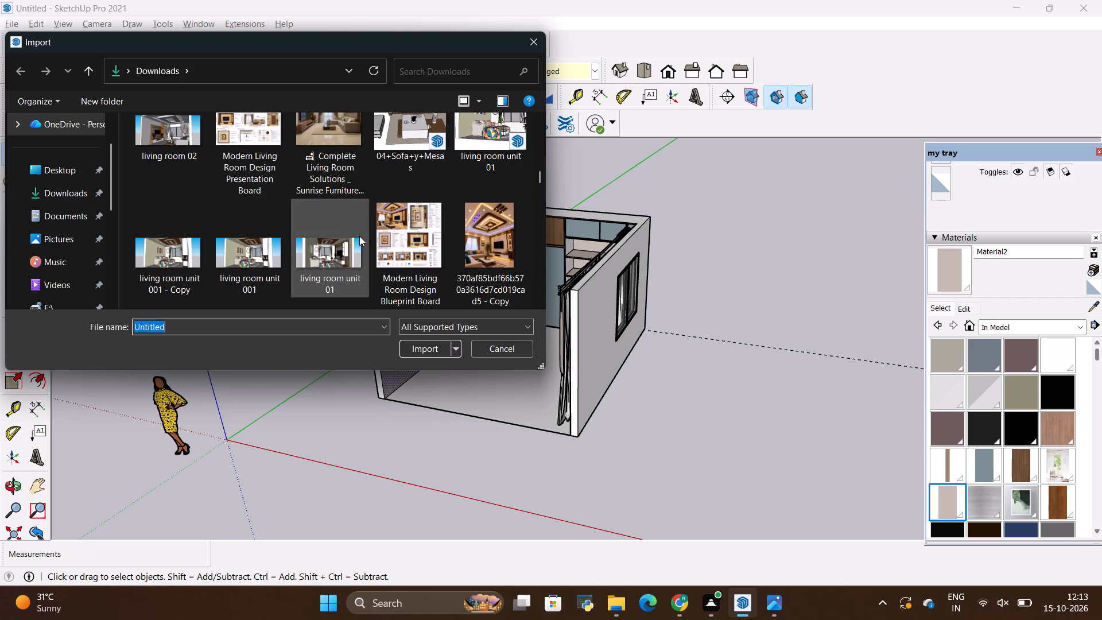
pyautogui.scroll(4, 360, 236)
pyautogui.scroll(-4, 360, 236)
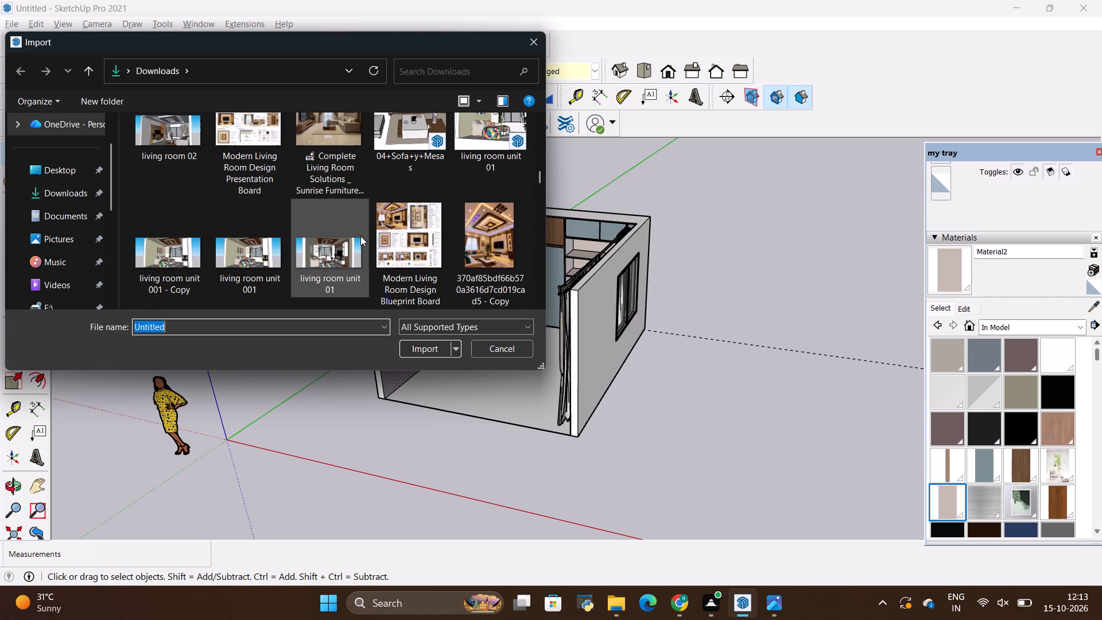
pyautogui.scroll(-7, 360, 236)
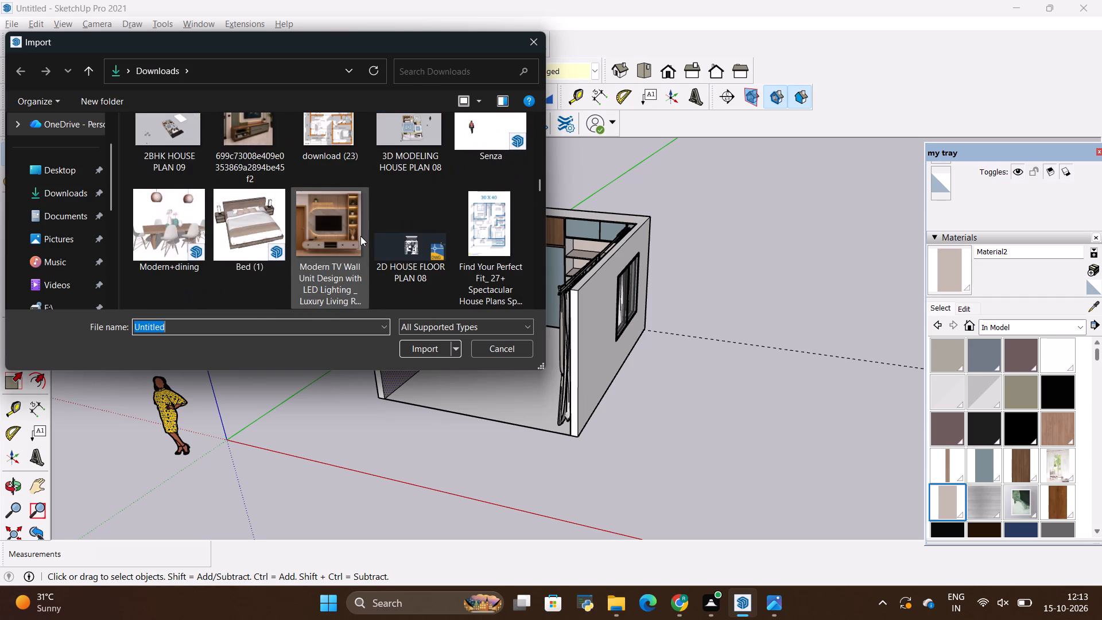
pyautogui.scroll(-1, 360, 236)
pyautogui.scroll(2, 360, 236)
pyautogui.click(236, 258)
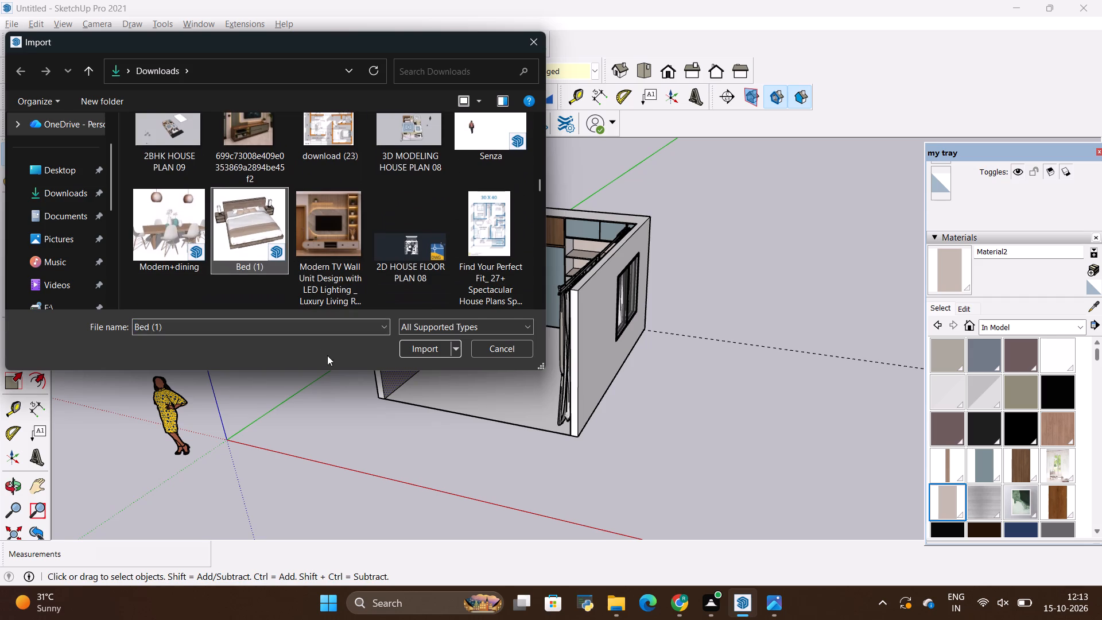
pyautogui.click(419, 346)
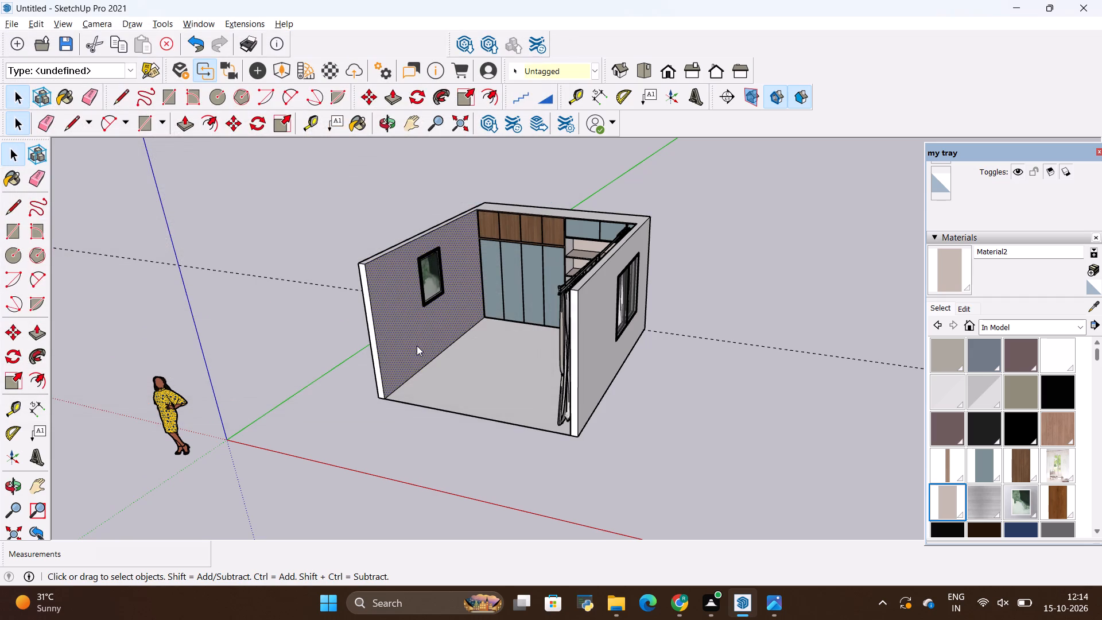
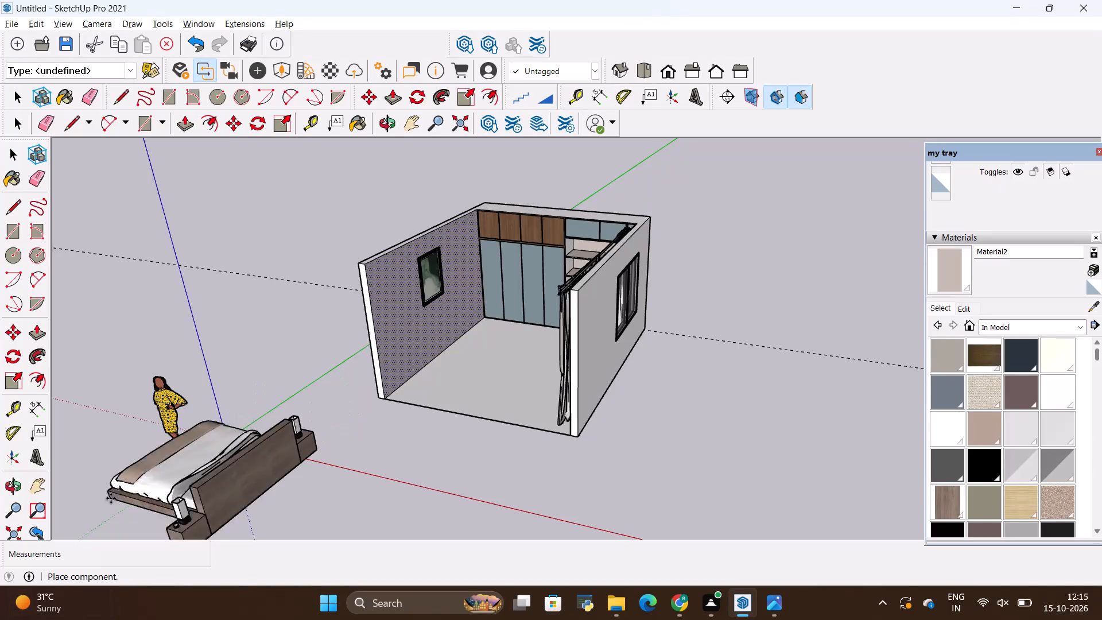
# Place the imported bed on the open ground outside the room, beyond the window wall.
pyautogui.scroll(-3, 186, 451)
pyautogui.scroll(6, 359, 427)
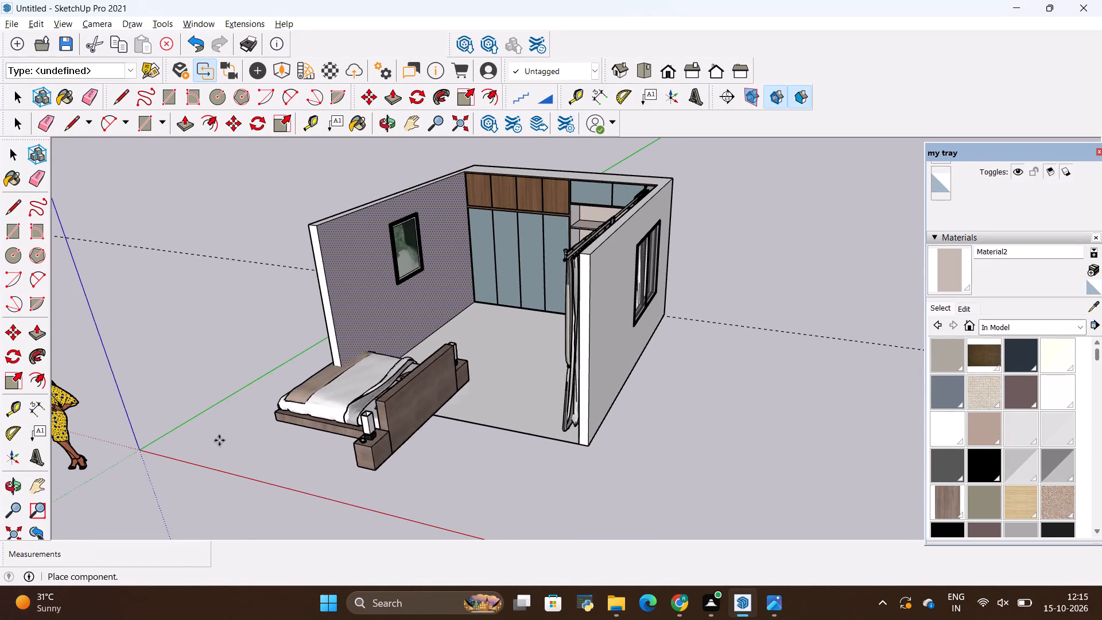
pyautogui.scroll(-9, 233, 416)
pyautogui.click(530, 454)
pyautogui.press('space')
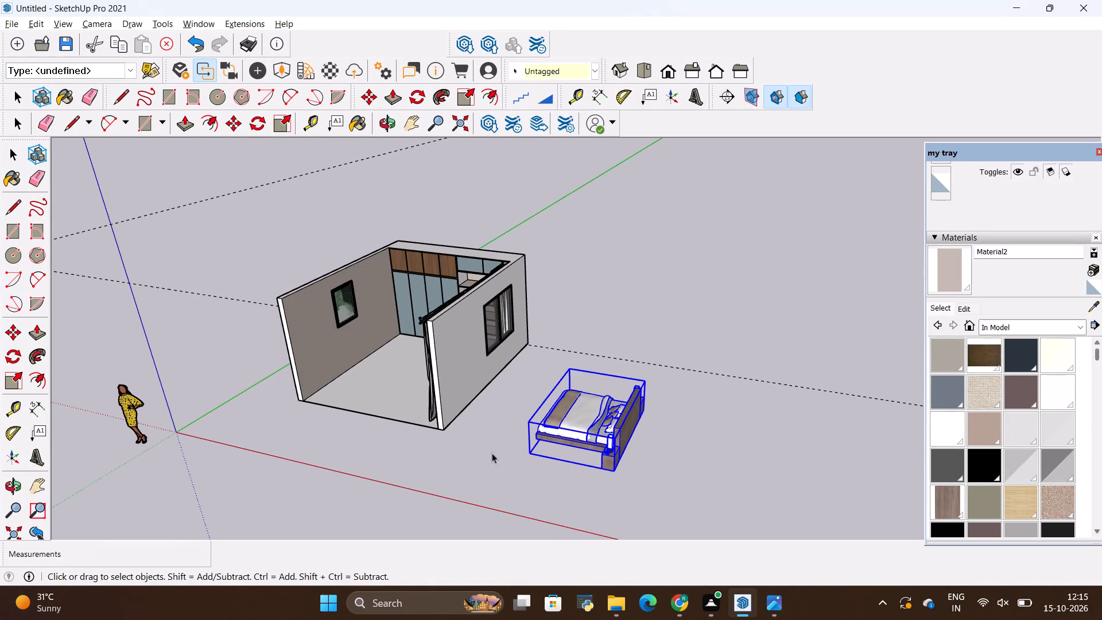
pyautogui.click(489, 454)
# Rotate the bed 180 degrees on the ground plane so its headboard faces the opposite way.
pyautogui.click(569, 441)
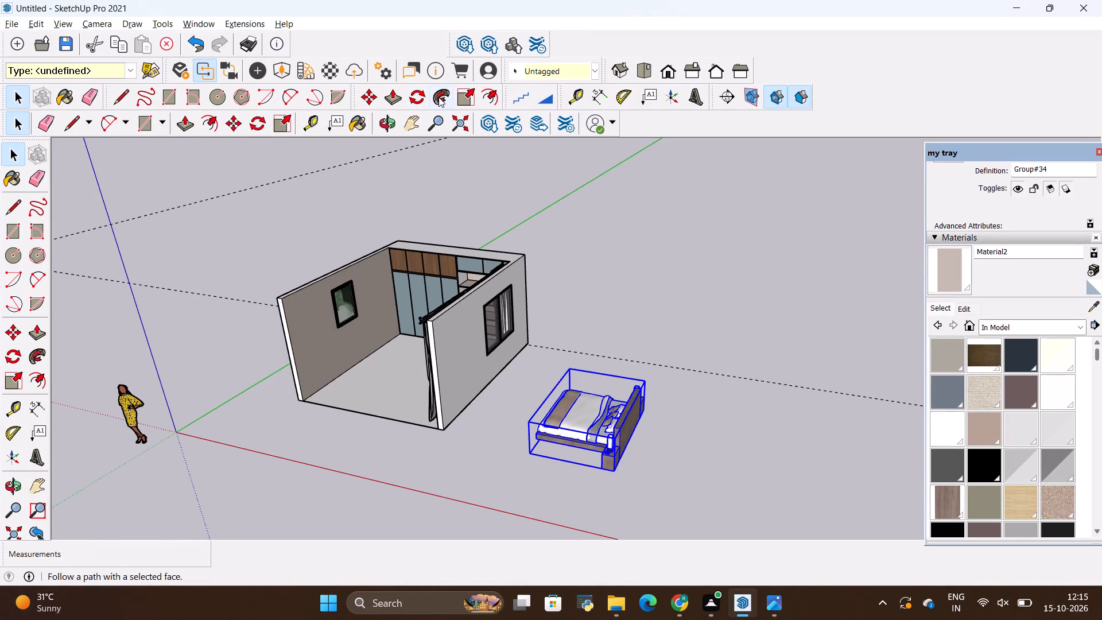
pyautogui.click(420, 95)
pyautogui.click(496, 472)
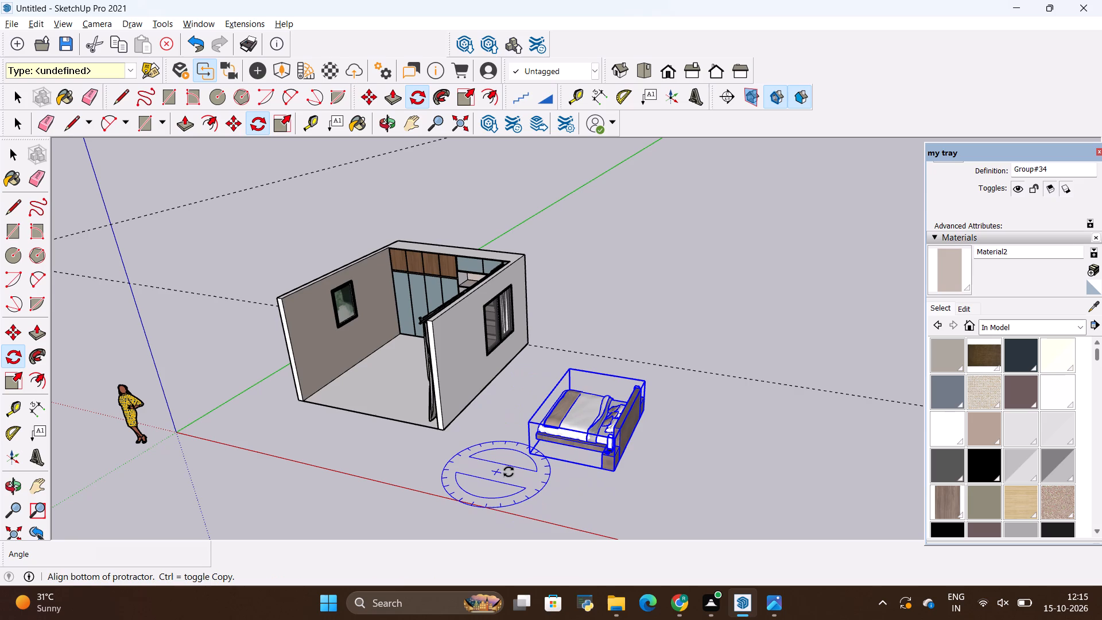
pyautogui.click(630, 498)
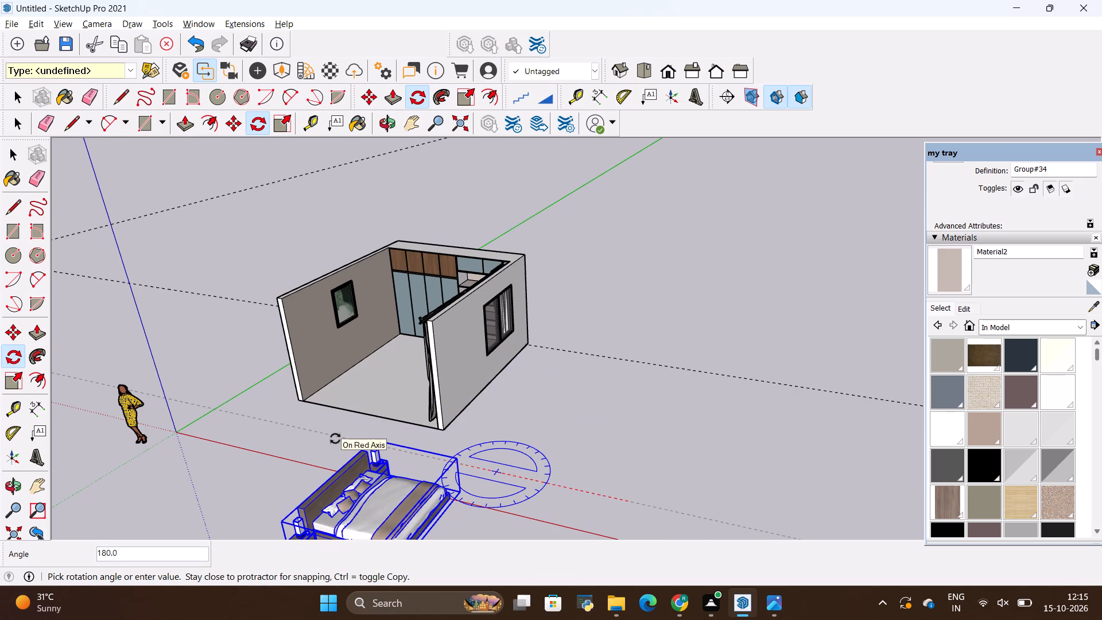
pyautogui.click(335, 439)
pyautogui.press('space')
pyautogui.click(475, 441)
# Move the bed about 22' into the room, setting its headboard along the wall with the photo frame.
pyautogui.click(414, 510)
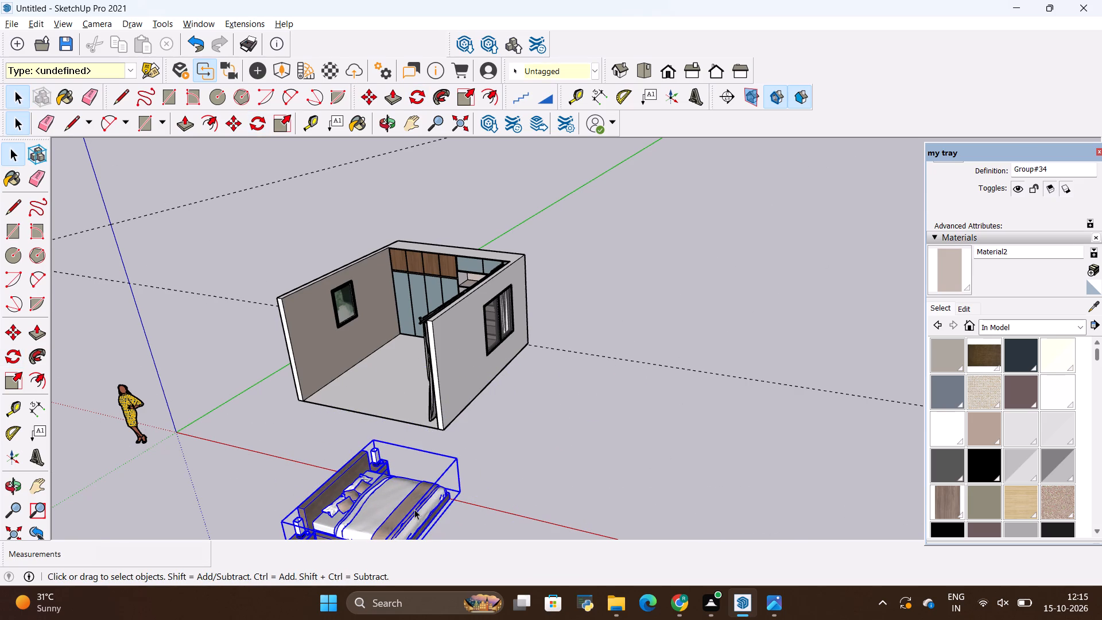
pyautogui.press('m')
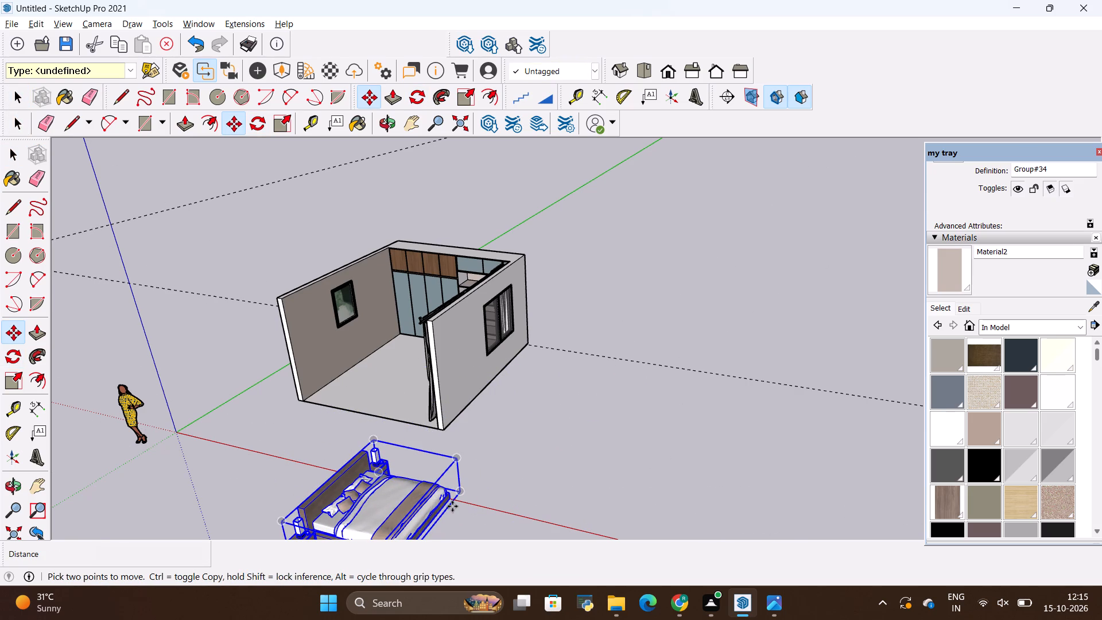
pyautogui.click(452, 506)
pyautogui.scroll(10, 390, 407)
pyautogui.moveTo(436, 365); pyautogui.dragTo(514, 417, button='middle')
pyautogui.click(523, 358)
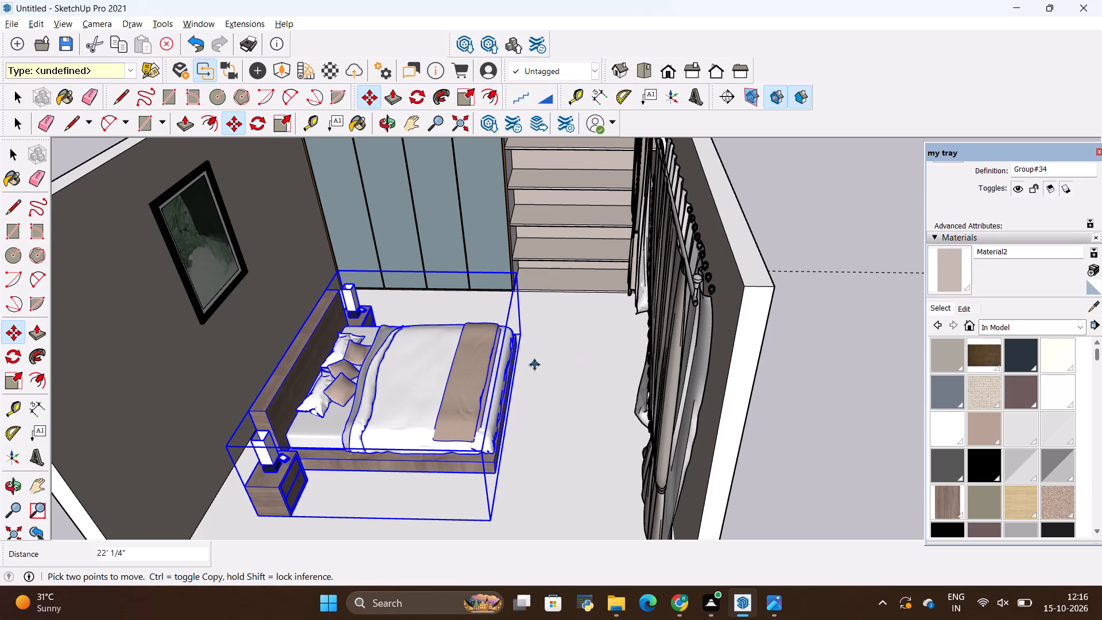
pyautogui.press('space')
pyautogui.click(538, 364)
pyautogui.scroll(-10, 554, 357)
pyautogui.moveTo(569, 423); pyautogui.dragTo(494, 429, button='middle')
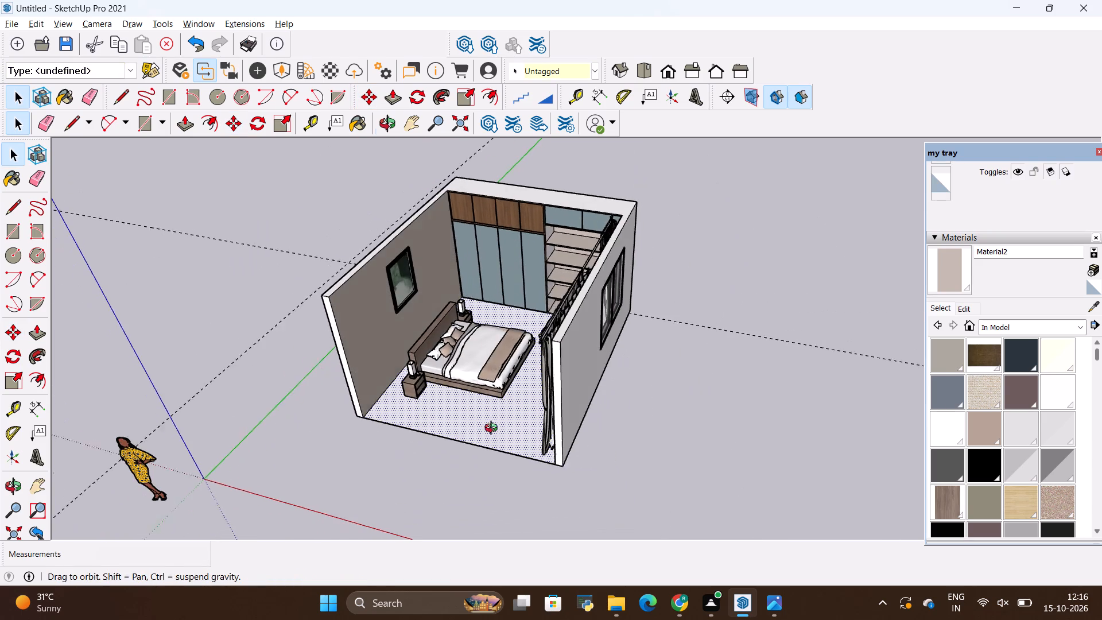
pyautogui.moveTo(494, 429); pyautogui.dragTo(493, 429, button='middle')
# Enlarge the bed uniformly from its upper corner at the foot end nearest the room's open side.
pyautogui.hotkey('alt', 'Tab')
pyautogui.hotkey('alt', 'Tab')
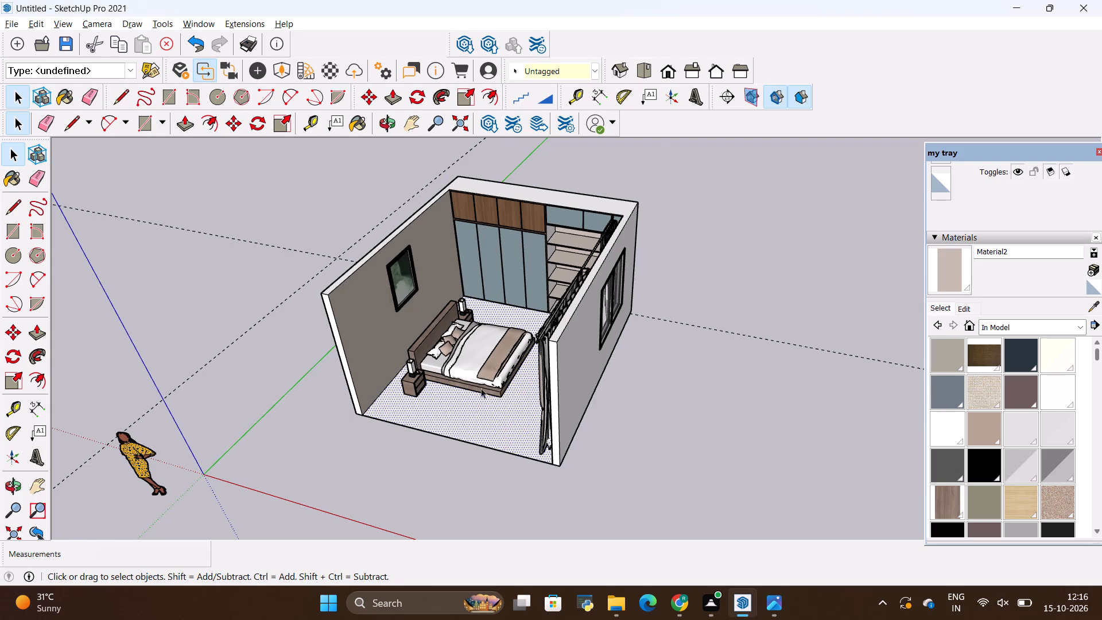
pyautogui.scroll(6, 478, 362)
pyautogui.click(469, 367)
pyautogui.press('s')
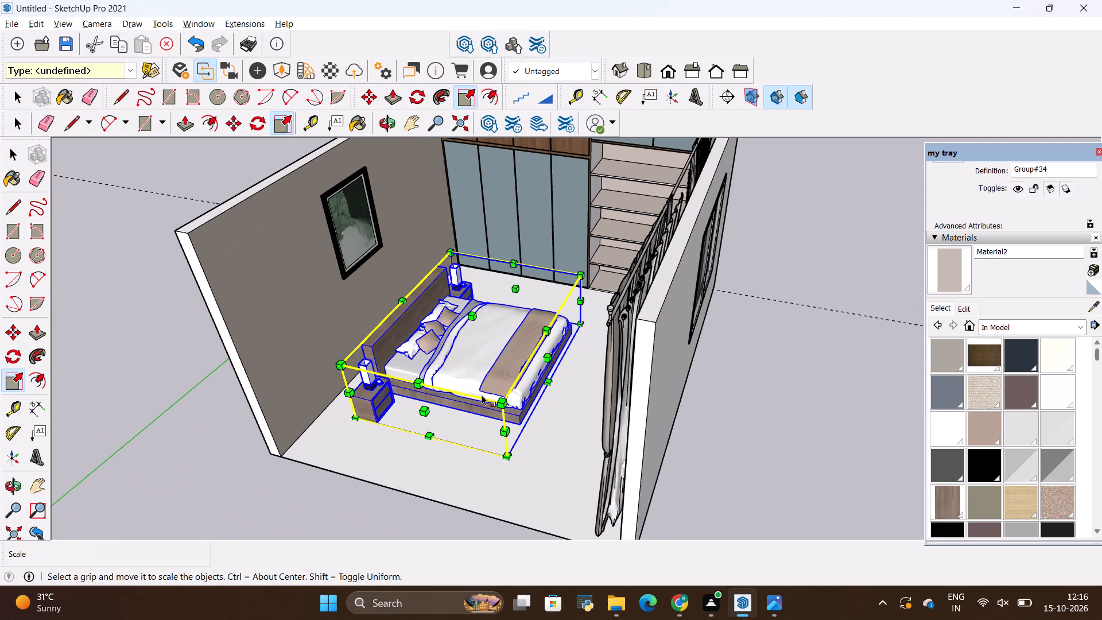
pyautogui.click(506, 405)
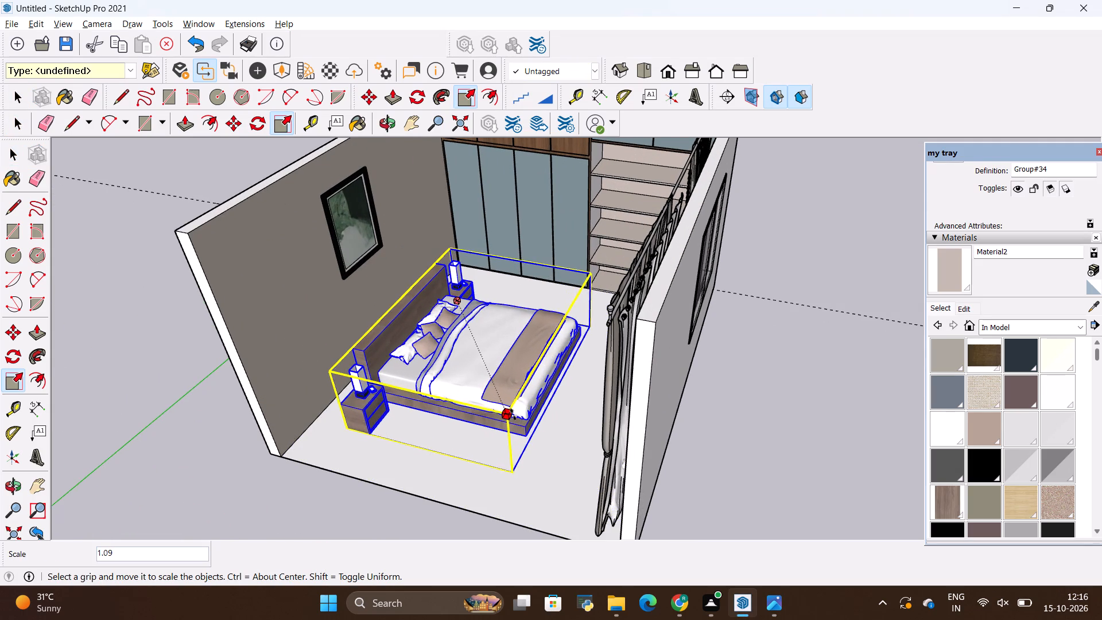
pyautogui.click(523, 425)
pyautogui.press('space')
pyautogui.click(281, 374)
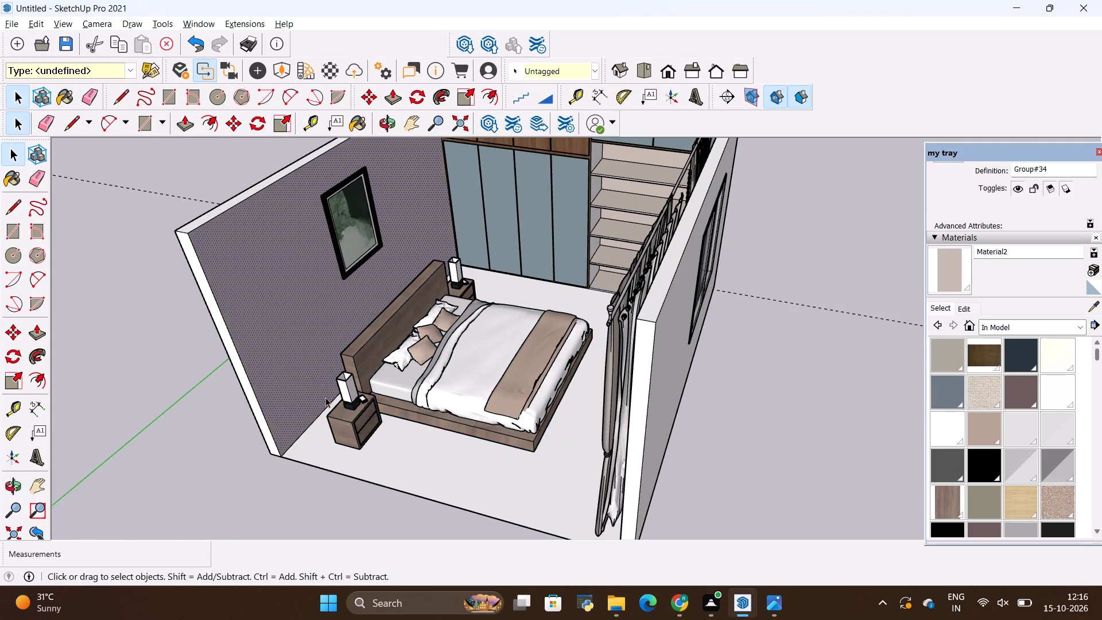
# Shift the enlarged bed about 9 5/8" back toward the headboard wall, away from the curtains.
pyautogui.click(348, 403)
pyautogui.press('m')
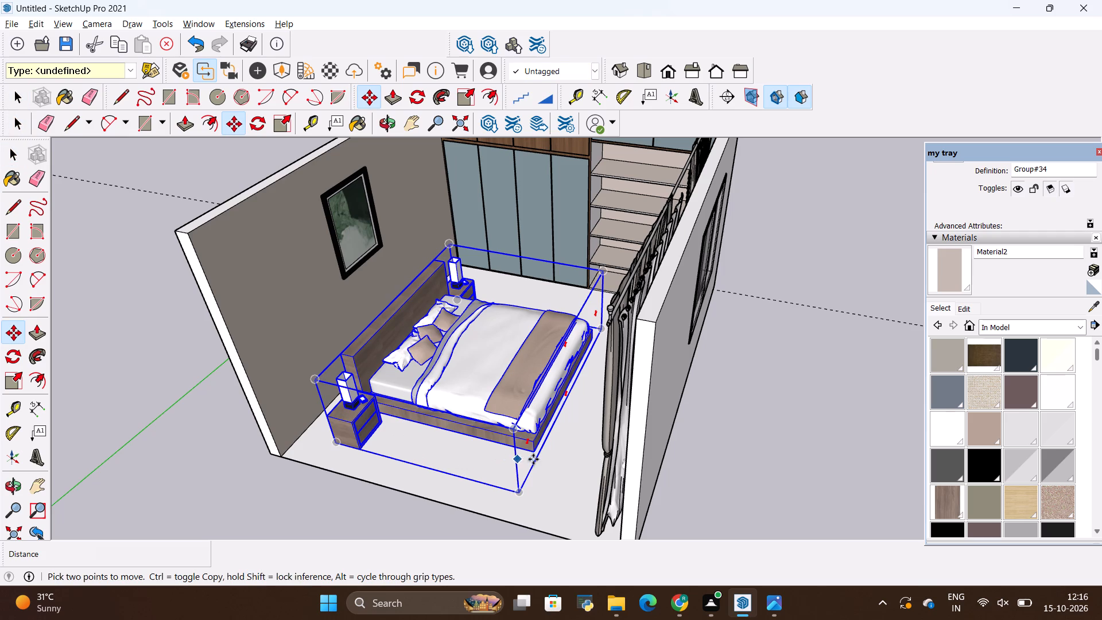
pyautogui.click(533, 458)
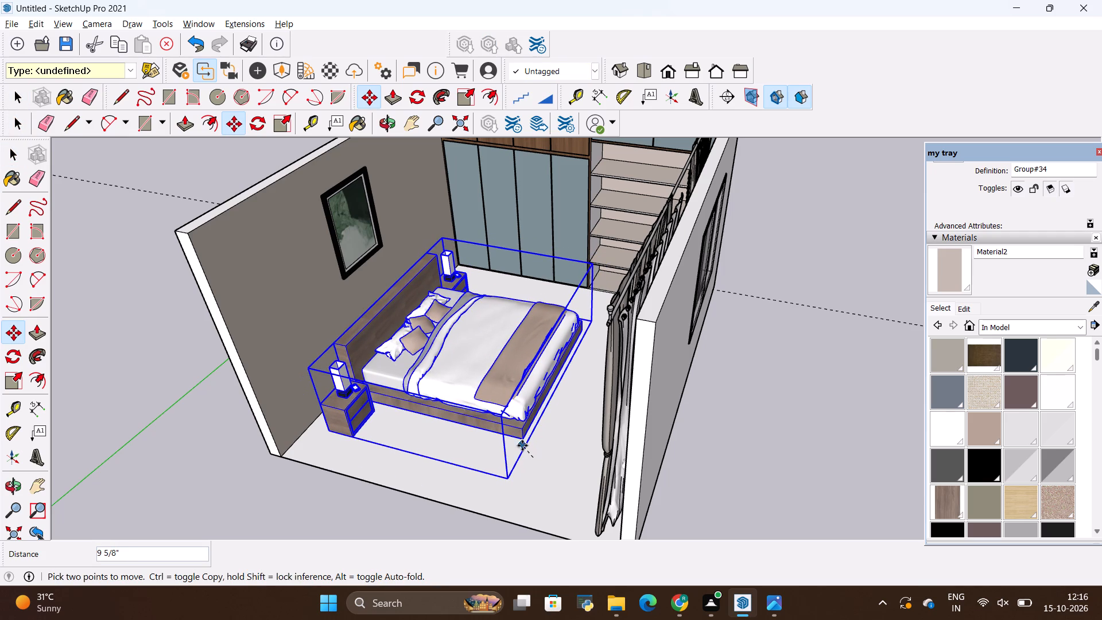
pyautogui.click(522, 445)
pyautogui.press('space')
pyautogui.click(728, 445)
# Inspect the bed's size and position relative to the photo frame, wardrobe and curtains from several angles.
pyautogui.scroll(-4, 643, 399)
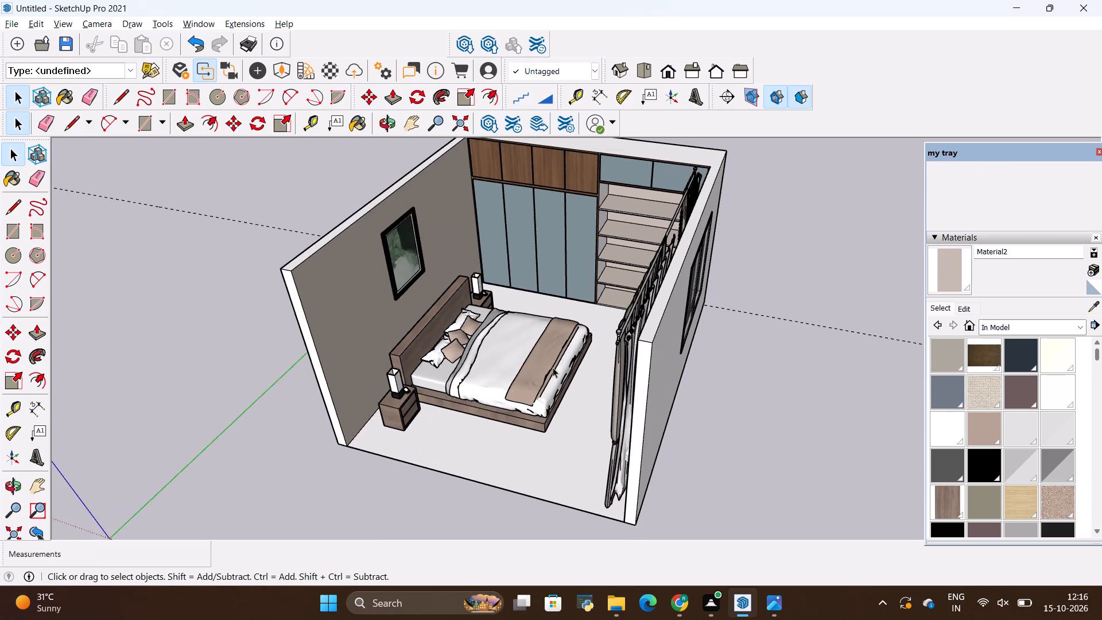
pyautogui.scroll(-4, 528, 366)
pyautogui.moveTo(467, 373); pyautogui.dragTo(430, 394, button='middle')
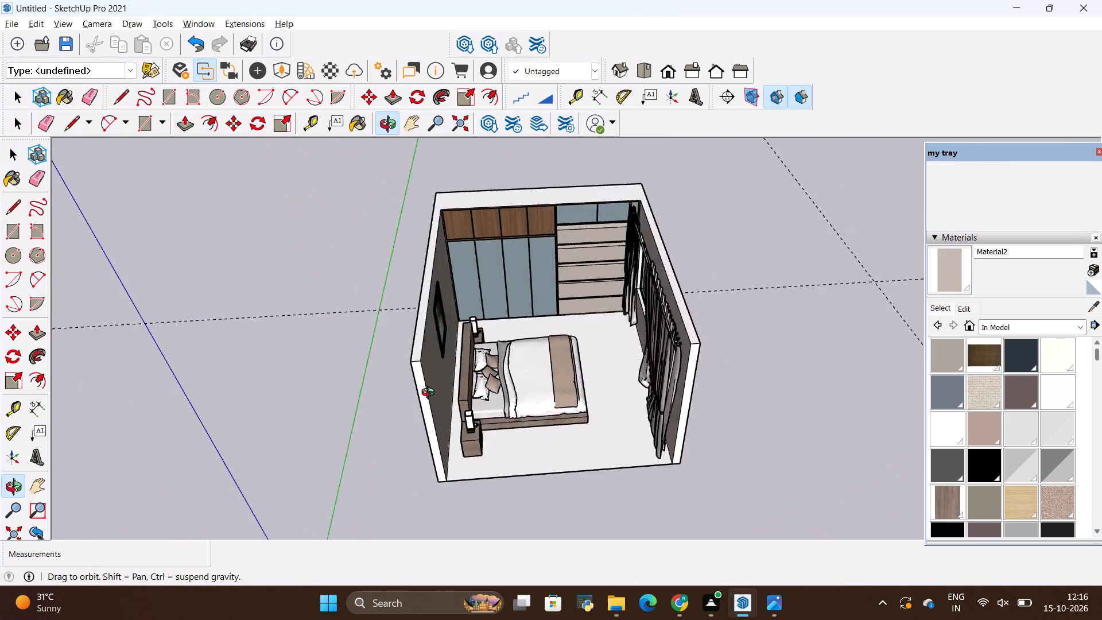
pyautogui.moveTo(430, 394); pyautogui.dragTo(306, 393, button='middle')
pyautogui.scroll(2, 500, 235)
pyautogui.scroll(5, 473, 154)
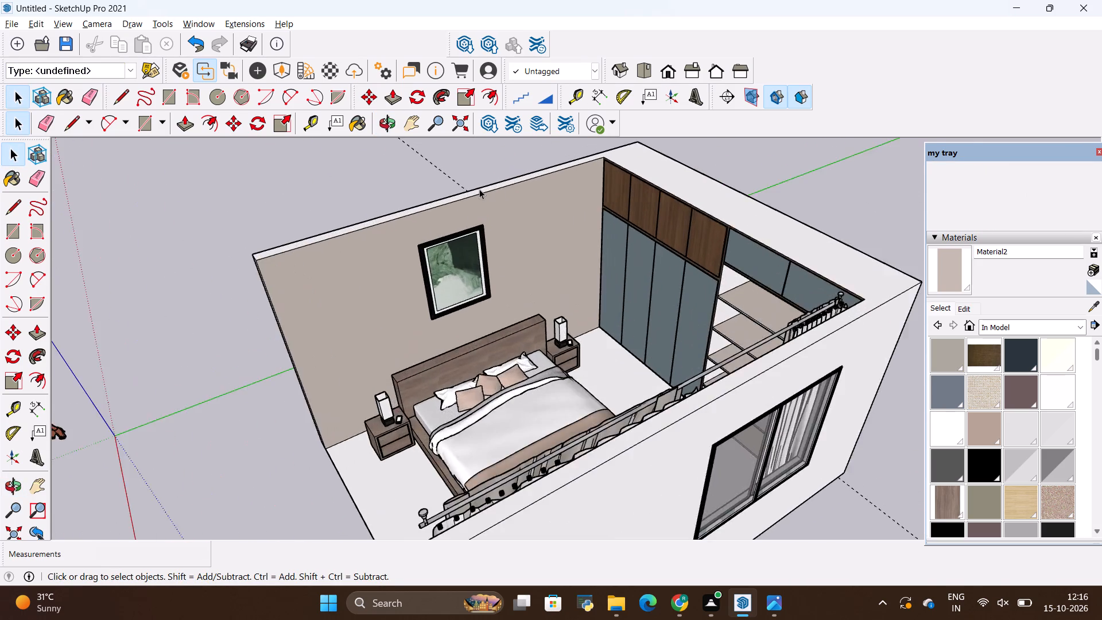
pyautogui.scroll(2, 479, 189)
pyautogui.moveTo(558, 309); pyautogui.dragTo(662, 303, button='middle')
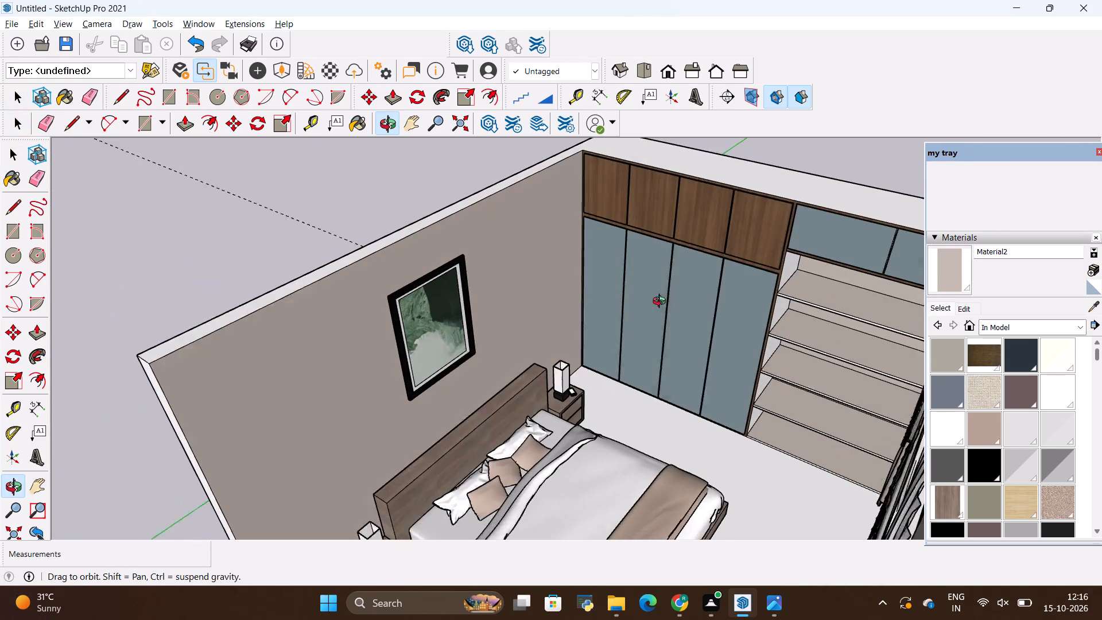
pyautogui.moveTo(662, 303); pyautogui.dragTo(663, 303, button='middle')
pyautogui.scroll(-8, 576, 293)
pyautogui.press('space')
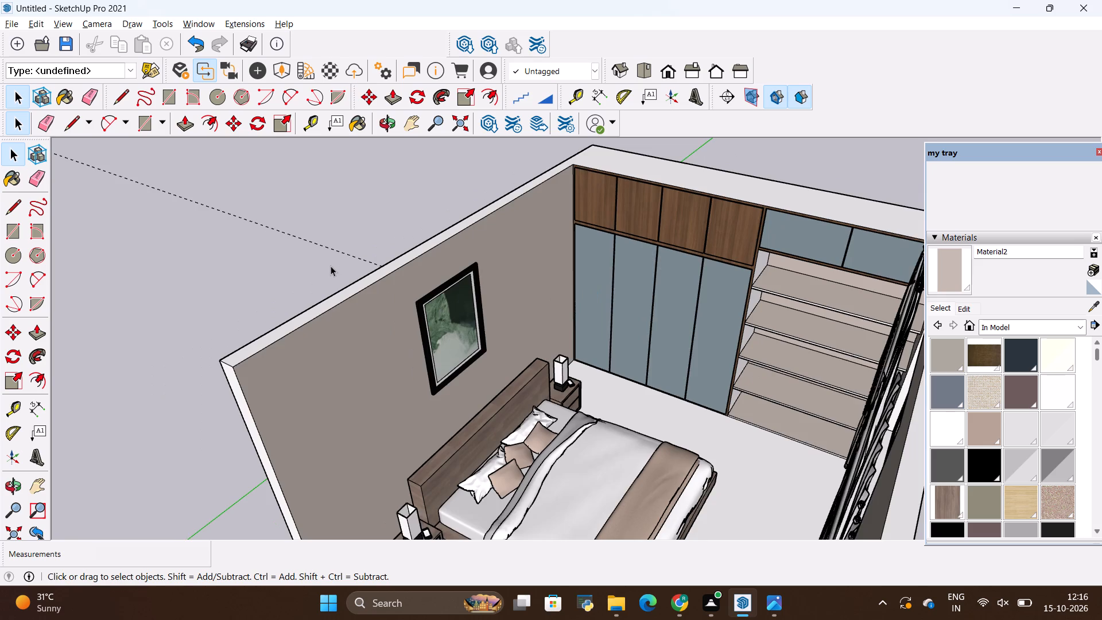
pyautogui.scroll(-1, 331, 266)
pyautogui.click(331, 266)
pyautogui.scroll(-4, 595, 265)
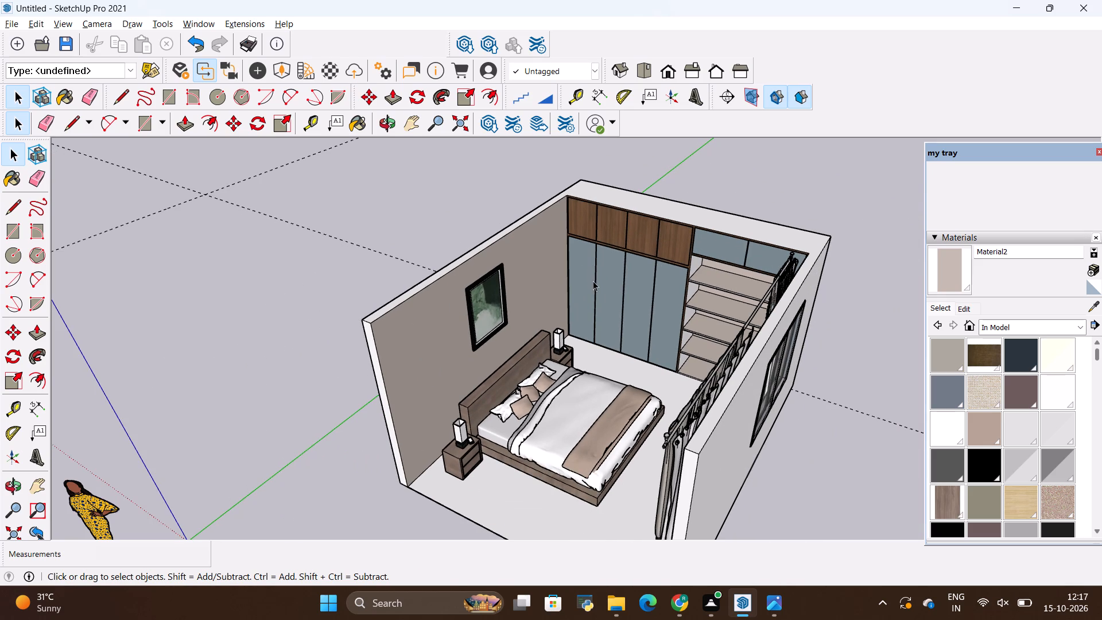
pyautogui.scroll(-2, 626, 384)
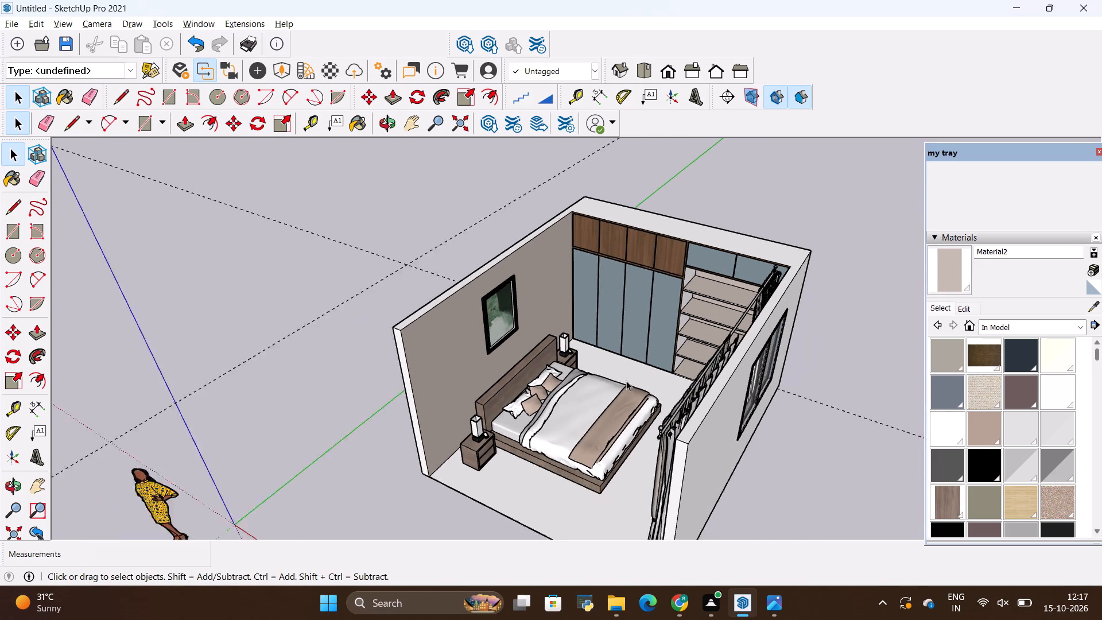
pyautogui.scroll(-6, 626, 381)
pyautogui.moveTo(616, 449); pyautogui.dragTo(626, 396, button='middle')
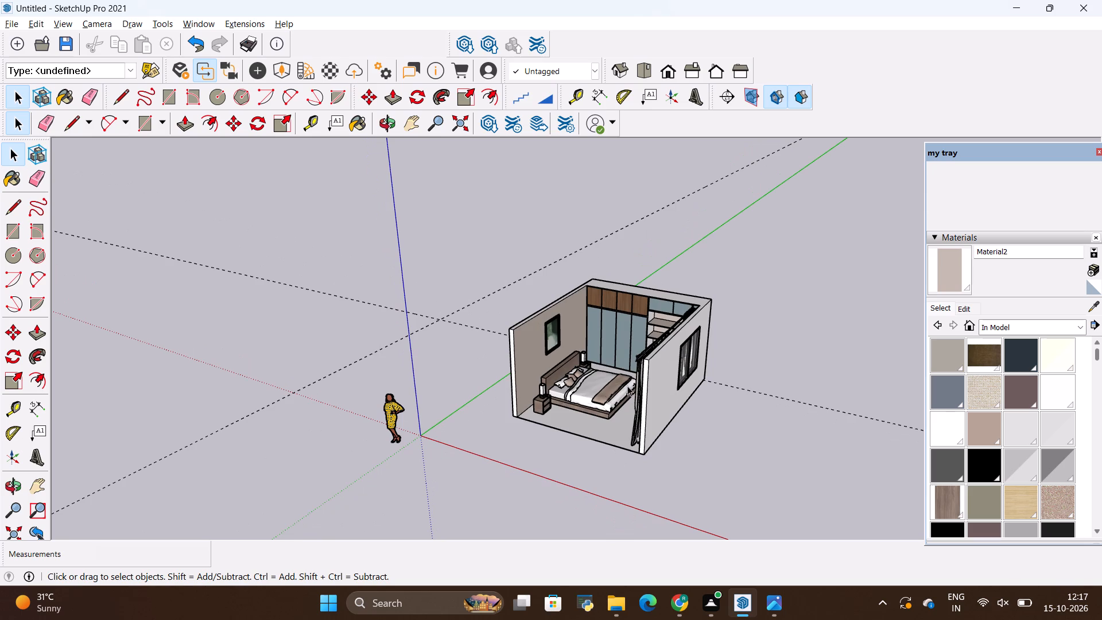
# Compare the furnished room with the bedroom reference photo, checking bed placement and the decor and furniture still missing.
pyautogui.hotkey('alt', 'Tab')
pyautogui.hotkey('alt', 'Tab')
pyautogui.scroll(-3, 616, 380)
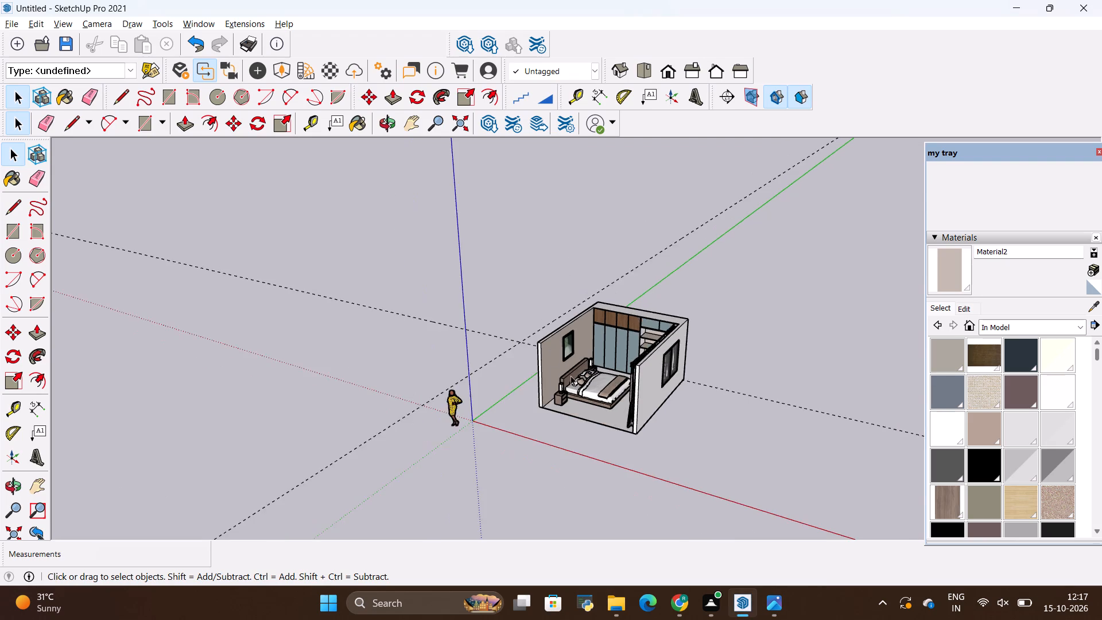
pyautogui.scroll(7, 569, 375)
pyautogui.moveTo(621, 381); pyautogui.dragTo(642, 297, button='middle')
pyautogui.scroll(1, 621, 381)
pyautogui.scroll(6, 647, 317)
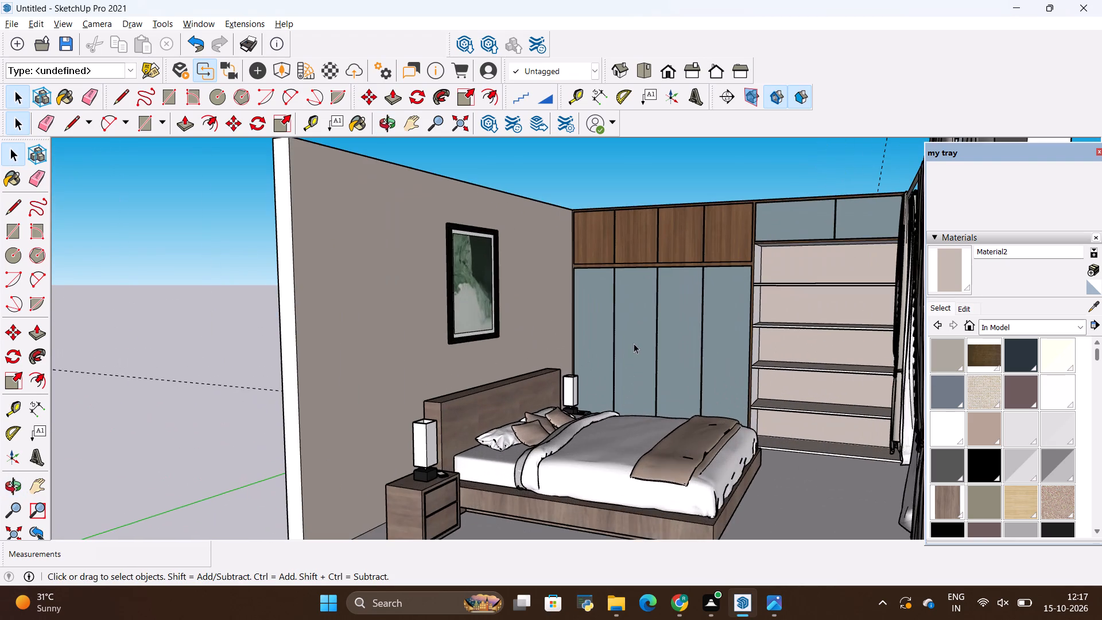
pyautogui.hotkey('alt', 'Tab')
pyautogui.hotkey('alt', 'Tab')
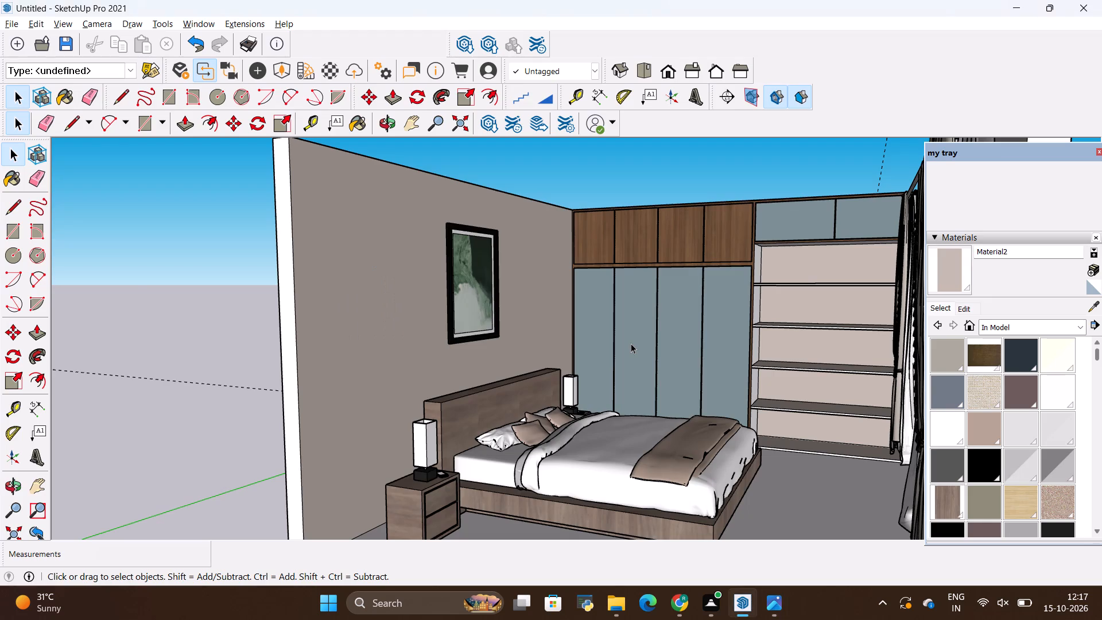
pyautogui.hotkey('alt', 'Tab')
pyautogui.hotkey('alt', 'Tab')
pyautogui.scroll(-6, 628, 342)
pyautogui.moveTo(626, 392); pyautogui.dragTo(720, 380, button='middle')
pyautogui.scroll(2, 716, 366)
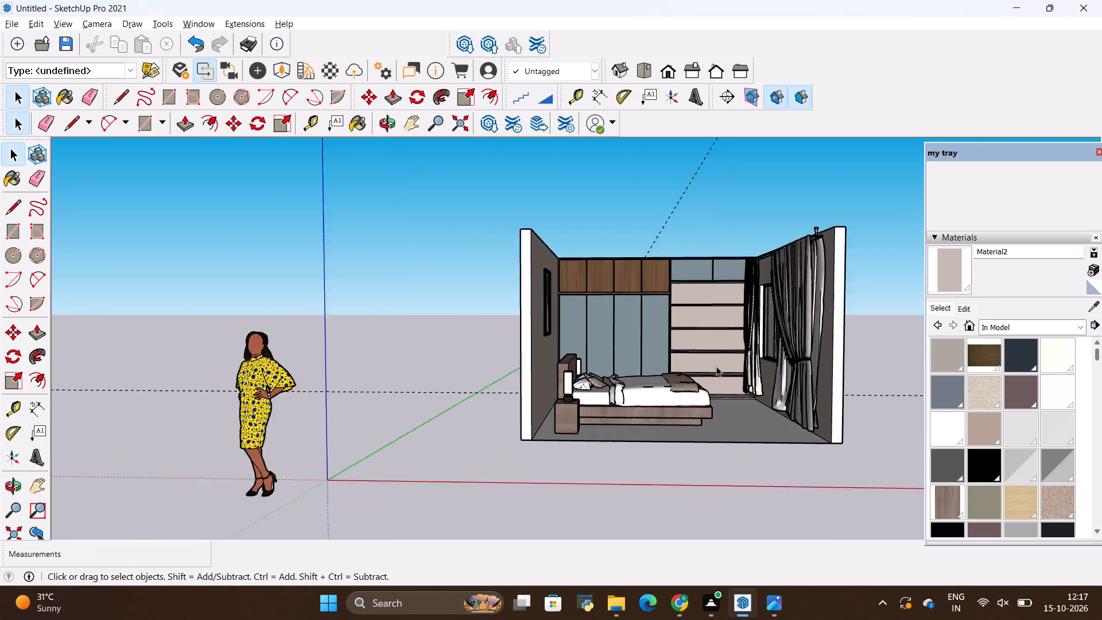
pyautogui.scroll(5, 716, 366)
pyautogui.scroll(-3, 711, 366)
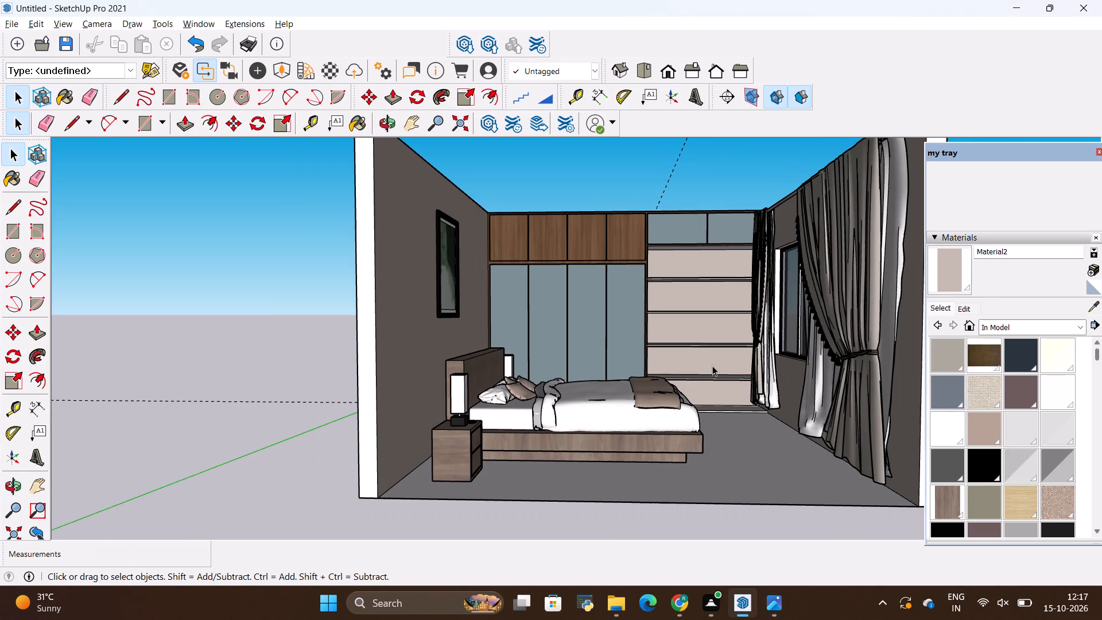
pyautogui.hotkey('alt', 'Tab')
pyautogui.hotkey('alt', 'Tab')
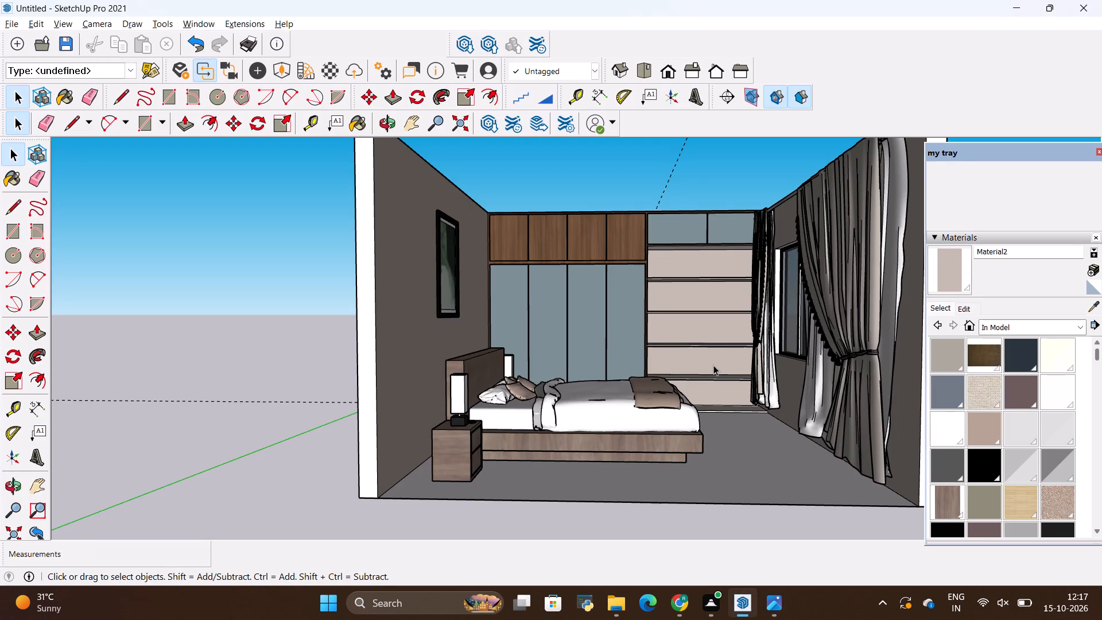
pyautogui.moveTo(713, 365); pyautogui.dragTo(655, 392, button='middle')
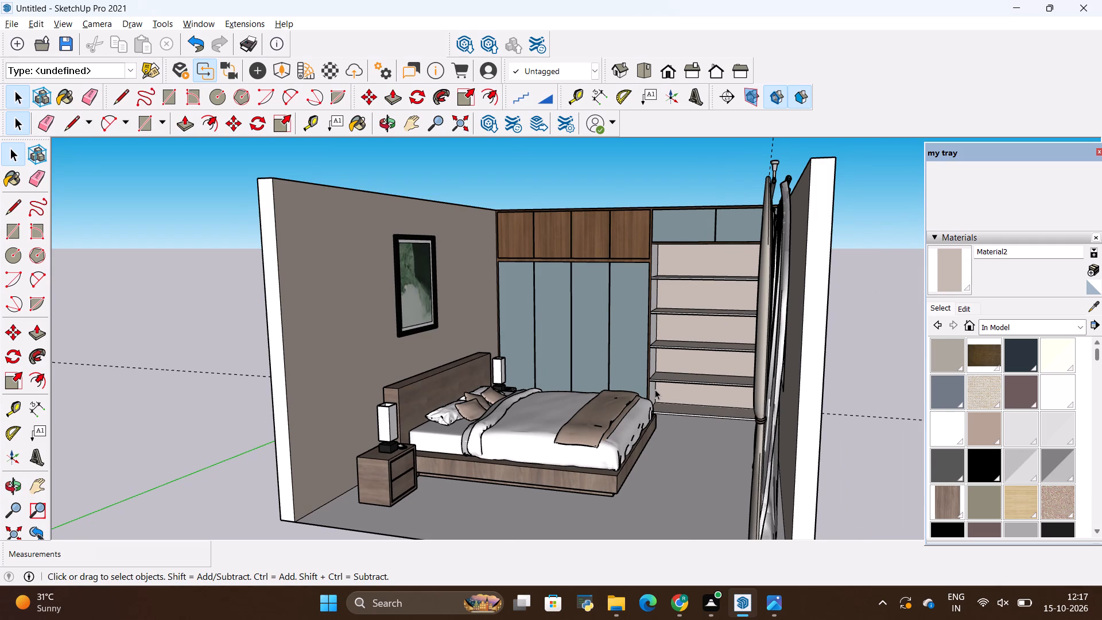
pyautogui.hotkey('alt', 'Tab')
pyautogui.hotkey('alt', 'Tab')
pyautogui.hotkey('alt', 'Tab')
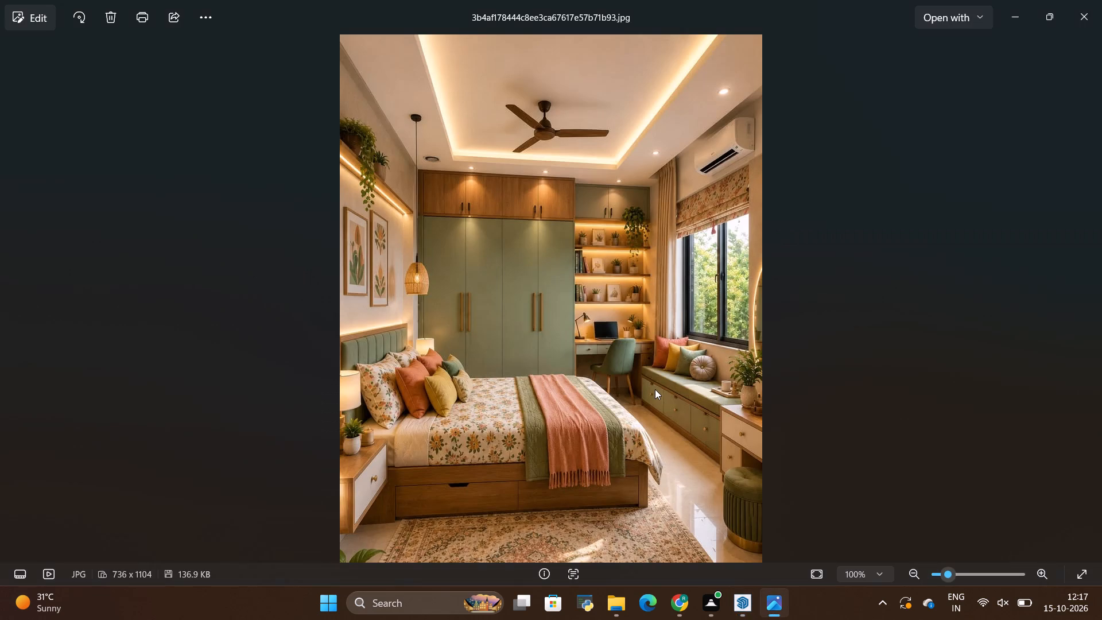
pyautogui.hotkey('alt', 'Tab')
pyautogui.scroll(-3, 655, 388)
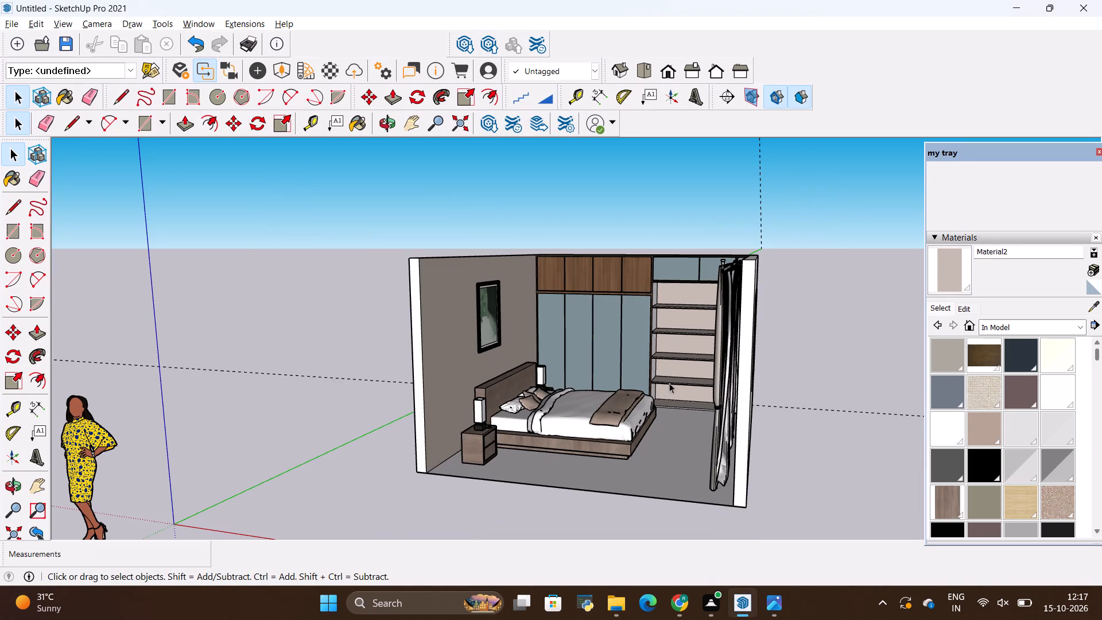
pyautogui.moveTo(678, 382); pyautogui.dragTo(622, 417, button='middle')
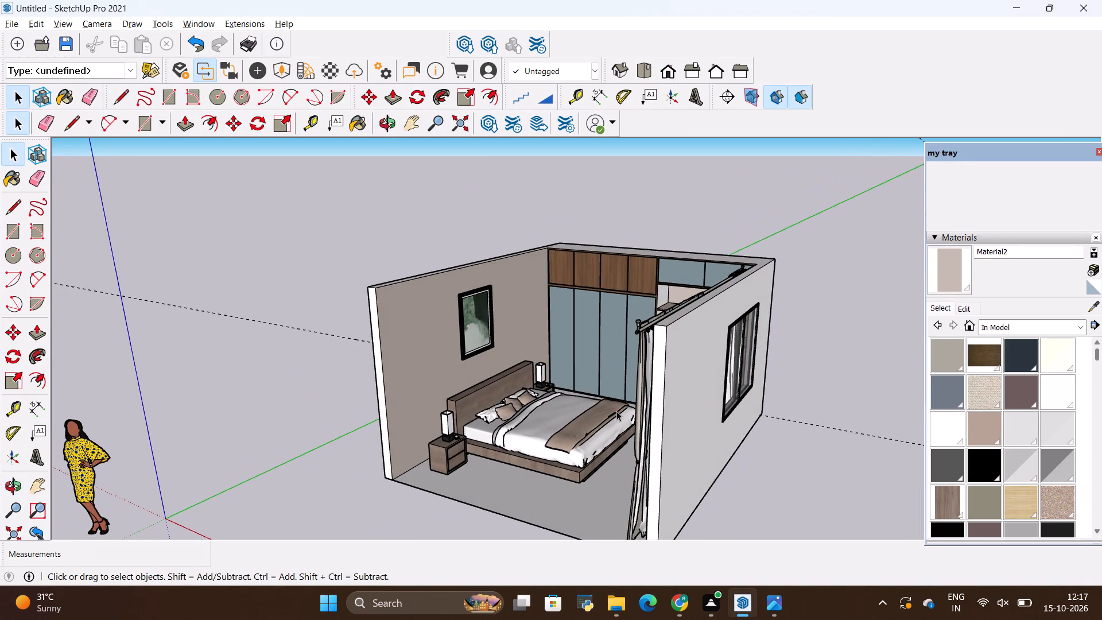
pyautogui.hotkey('alt', 'Tab')
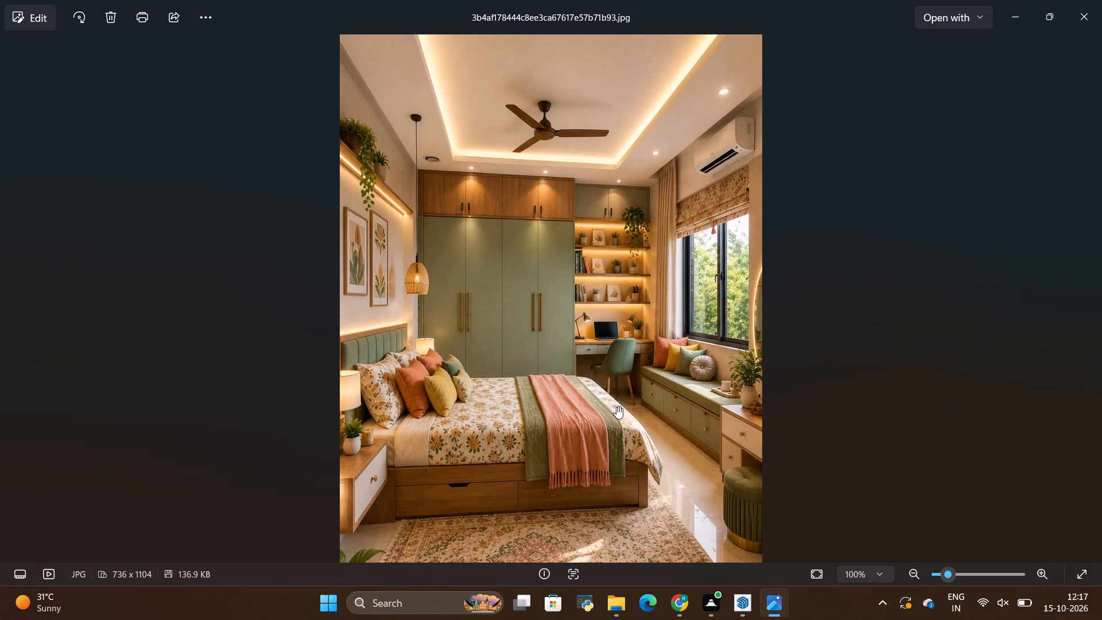
# Inspect the room model from several angles, checking the bed against the photo frame, wardrobe, open shelves and curtains.
pyautogui.hotkey('alt', 'Tab')
pyautogui.hotkey('alt', 'Tab')
pyautogui.hotkey('alt', 'Tab')
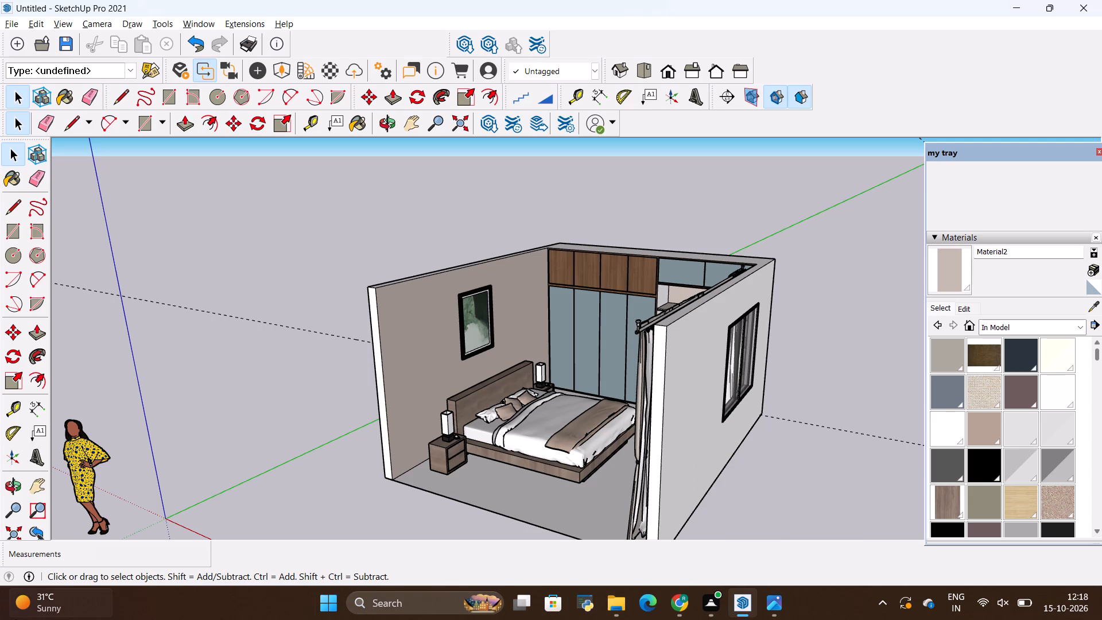
pyautogui.scroll(-9, 383, 361)
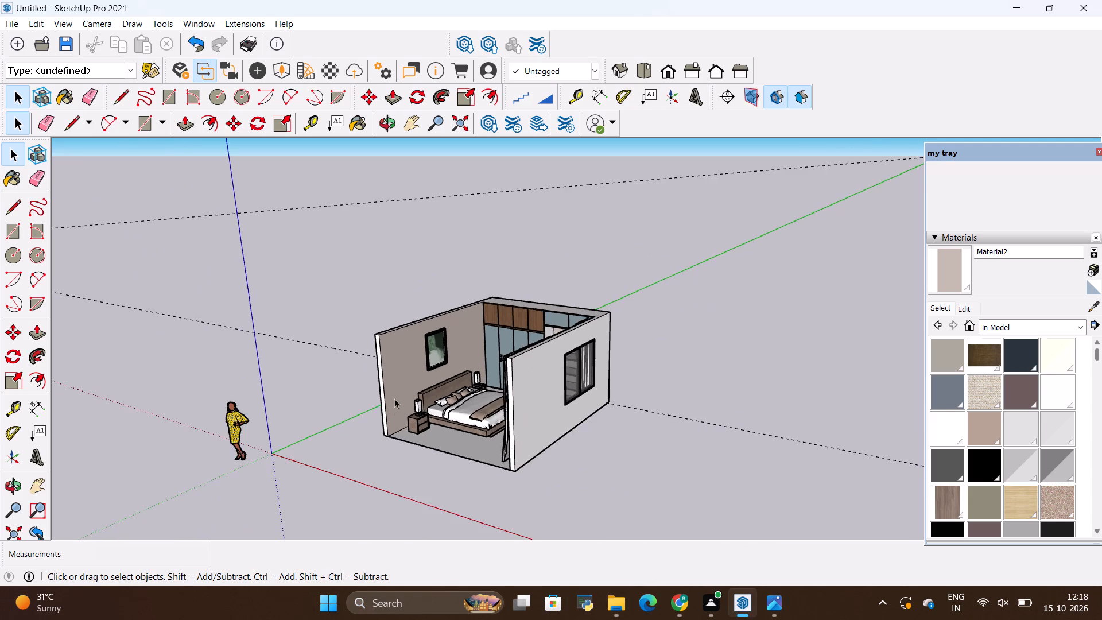
pyautogui.moveTo(394, 398); pyautogui.dragTo(455, 383, button='middle')
pyautogui.scroll(5, 472, 386)
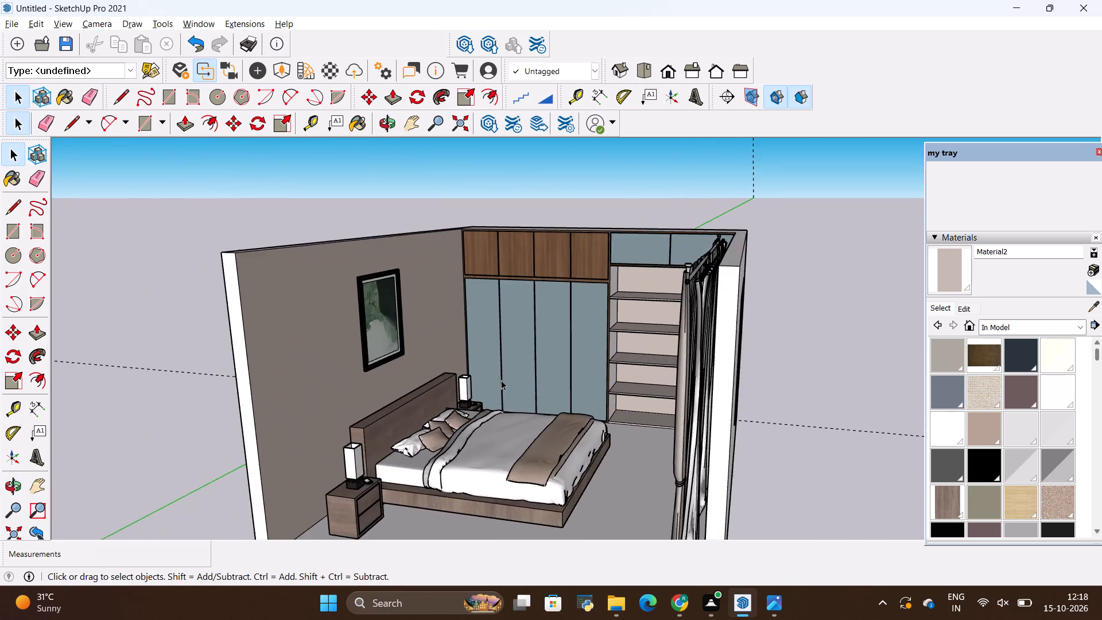
pyautogui.scroll(4, 501, 380)
pyautogui.scroll(-3, 503, 381)
pyautogui.moveTo(523, 442); pyautogui.dragTo(540, 433, button='middle')
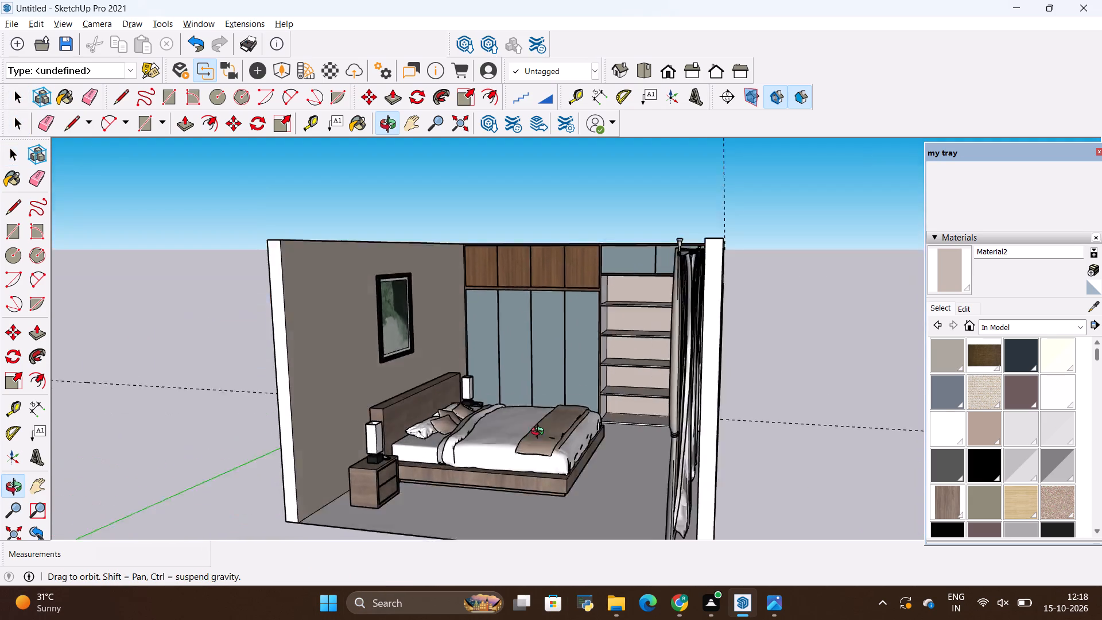
pyautogui.moveTo(540, 433); pyautogui.dragTo(538, 412, button='middle')
pyautogui.scroll(3, 525, 455)
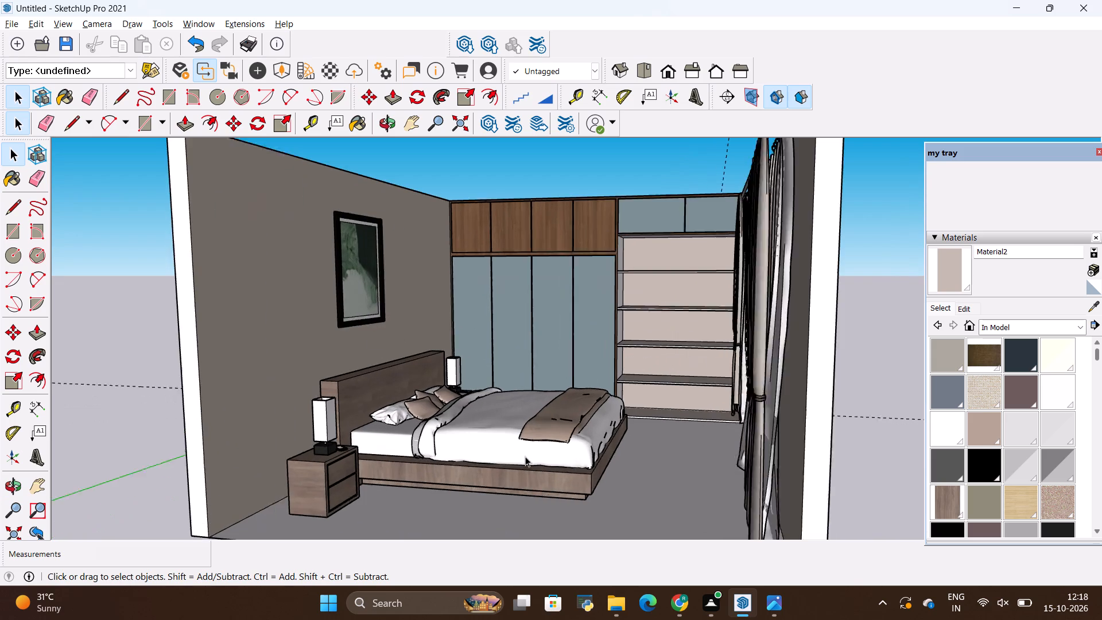
pyautogui.scroll(1, 525, 456)
pyautogui.moveTo(519, 404); pyautogui.dragTo(504, 454, button='middle')
pyautogui.scroll(-10, 487, 421)
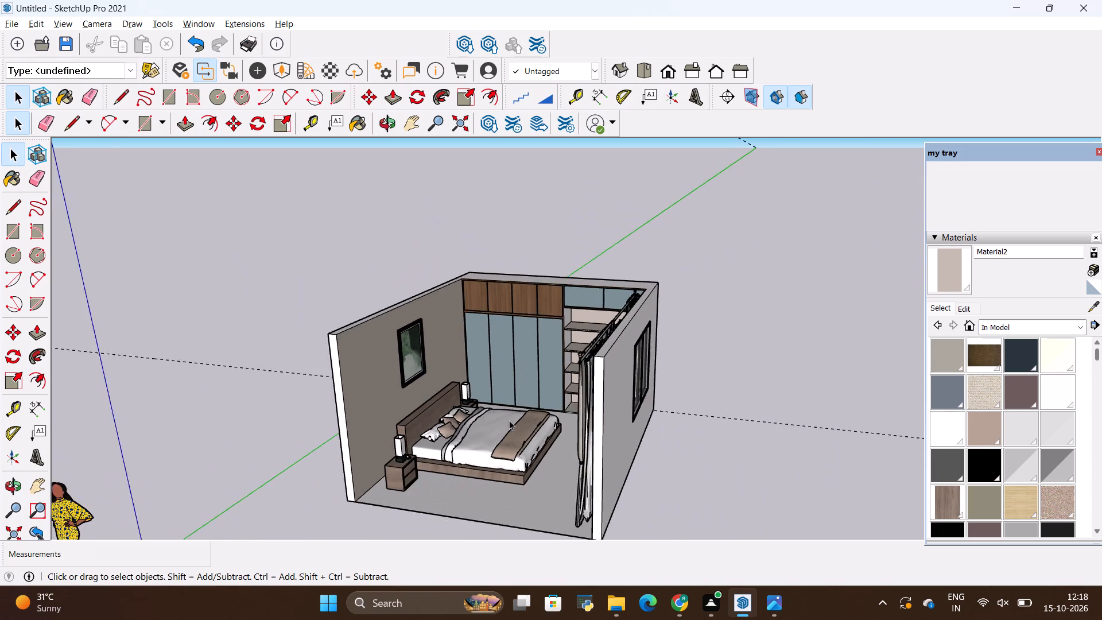
pyautogui.scroll(-4, 509, 420)
pyautogui.scroll(9, 509, 514)
pyautogui.moveTo(510, 483); pyautogui.dragTo(513, 457, button='middle')
pyautogui.scroll(-4, 521, 443)
pyautogui.scroll(6, 579, 265)
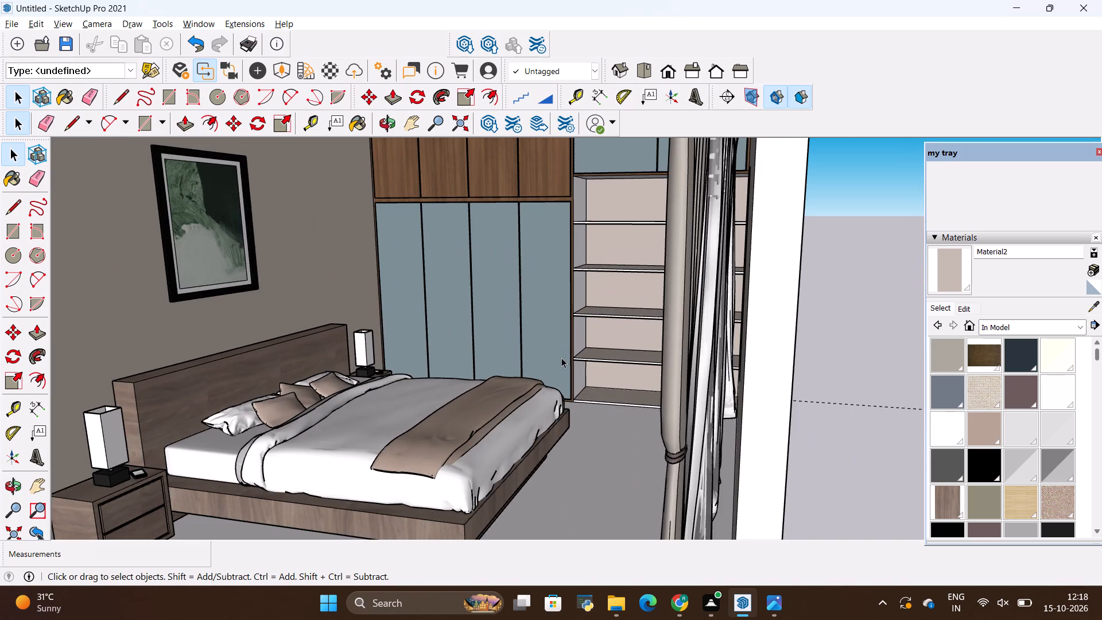
pyautogui.scroll(-3, 561, 358)
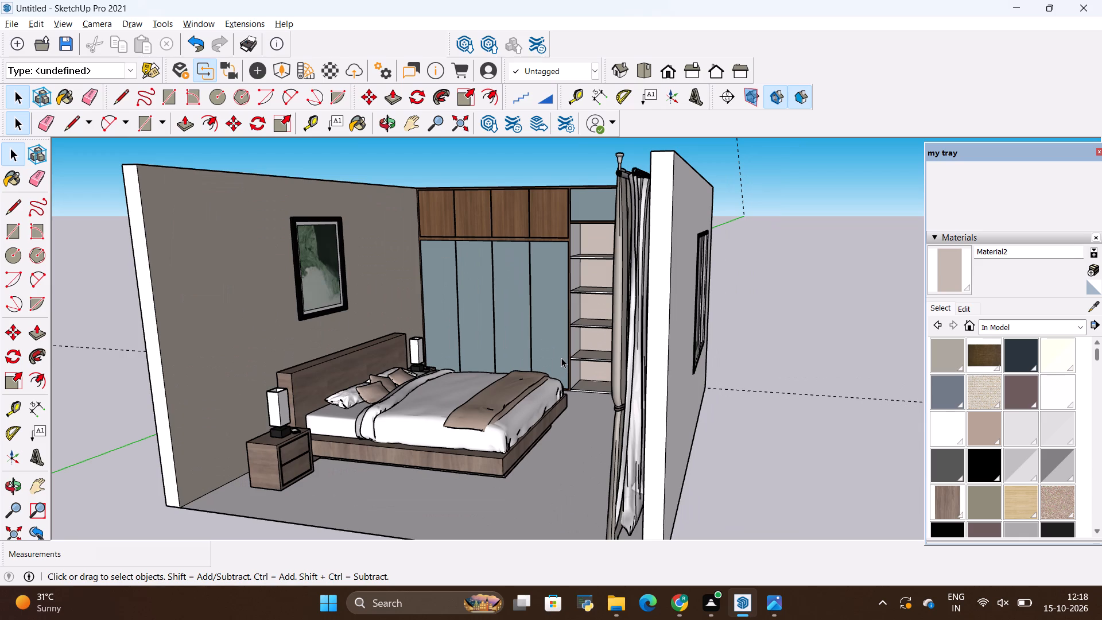
# Compare the bedroom model with the reference photo, checking the headboard wall and bedside area for missing decor.
pyautogui.hotkey('alt', 'Tab')
pyautogui.hotkey('alt', 'Tab')
pyautogui.scroll(-3, 410, 337)
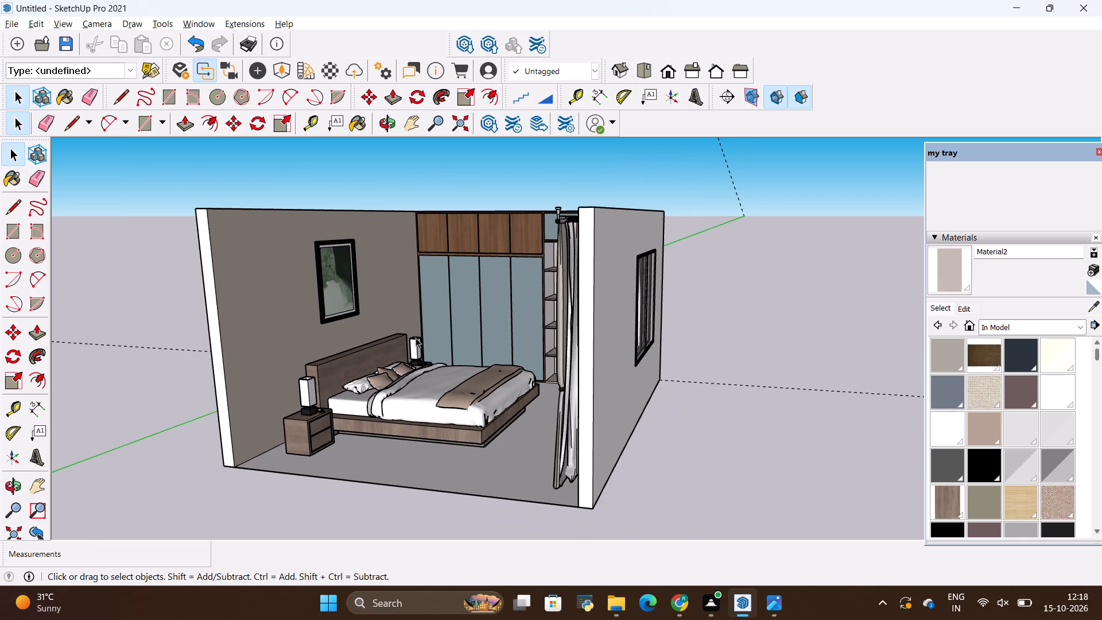
pyautogui.moveTo(461, 348); pyautogui.dragTo(360, 418, button='middle')
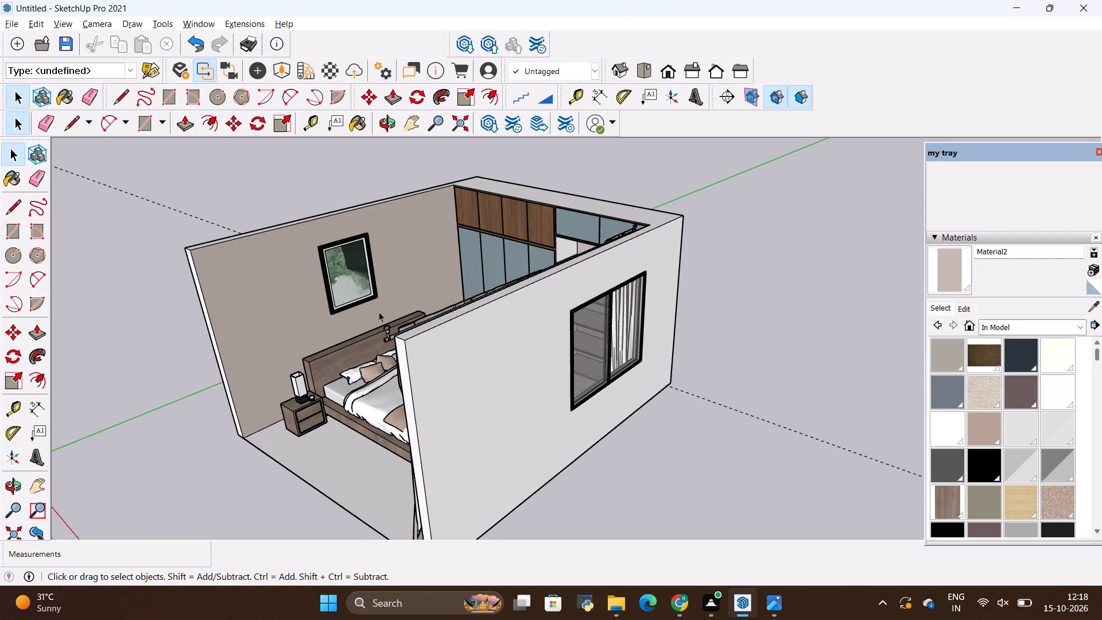
pyautogui.scroll(-4, 379, 311)
pyautogui.moveTo(375, 309); pyautogui.dragTo(414, 262, button='middle')
pyautogui.hotkey('alt', 'Tab')
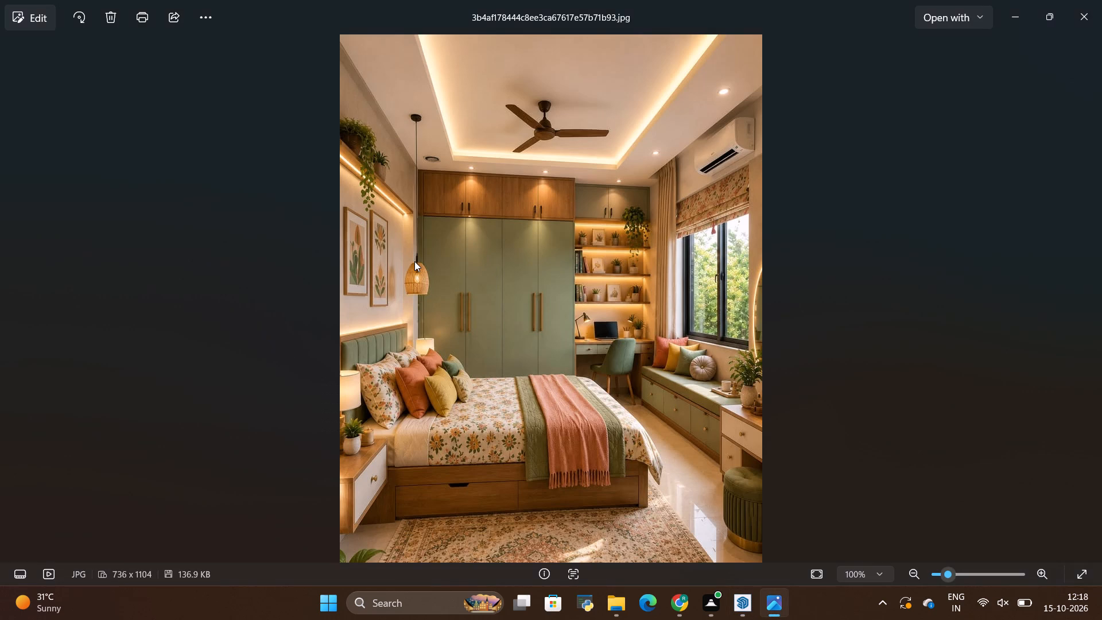
pyautogui.hotkey('alt', 'Tab')
pyautogui.scroll(3, 350, 237)
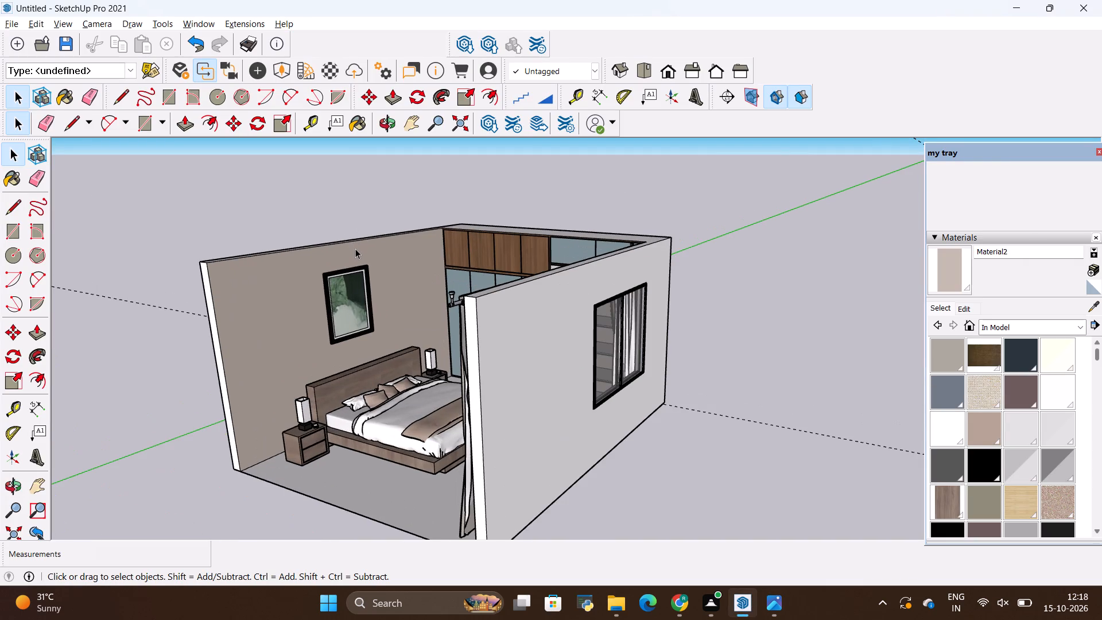
pyautogui.scroll(1, 356, 249)
pyautogui.hotkey('alt', 'Tab')
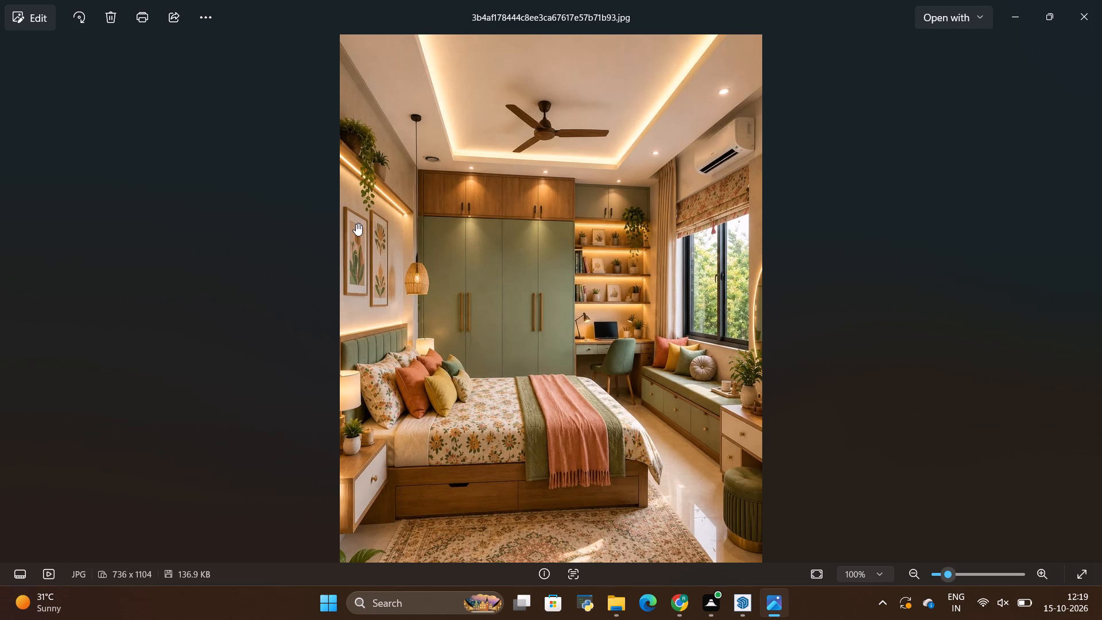
pyautogui.hotkey('alt', 'Tab')
pyautogui.hotkey('alt', 'Tab')
pyautogui.hotkey('alt', 'Tab')
# Import the SKT_Nearly+Natural+5'+Kentia+Palm+Silk+Tree model from the ALL 3D WAREHOUSE ITEMS folder and place it on the floor beside the near nightstand.
pyautogui.scroll(-3, 426, 274)
pyautogui.moveTo(416, 300); pyautogui.dragTo(375, 347, button='middle')
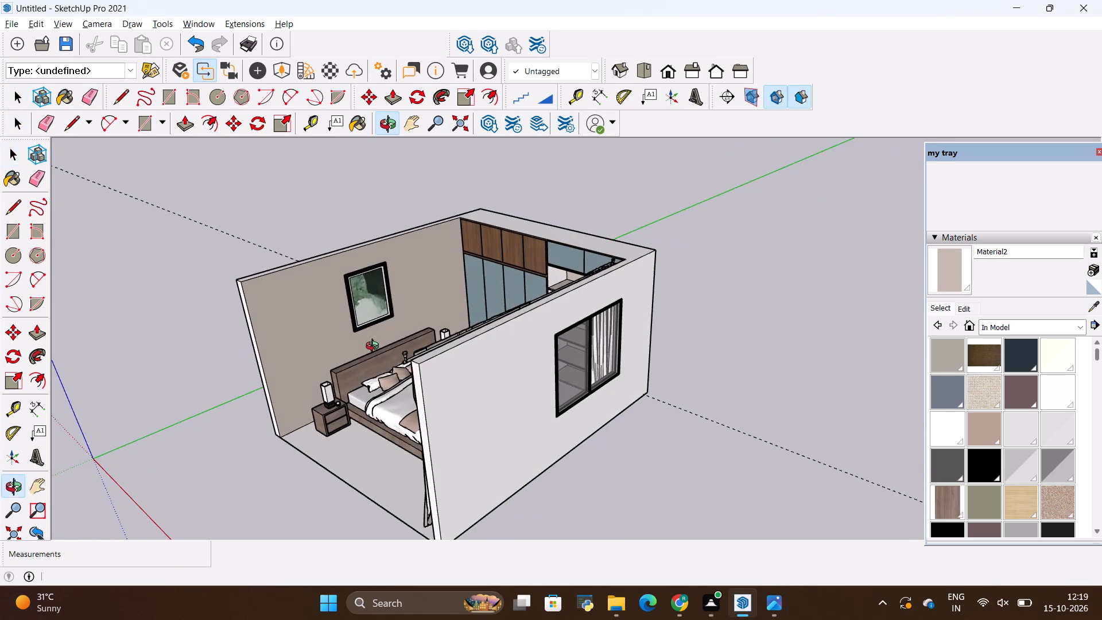
pyautogui.moveTo(375, 347); pyautogui.dragTo(344, 338, button='middle')
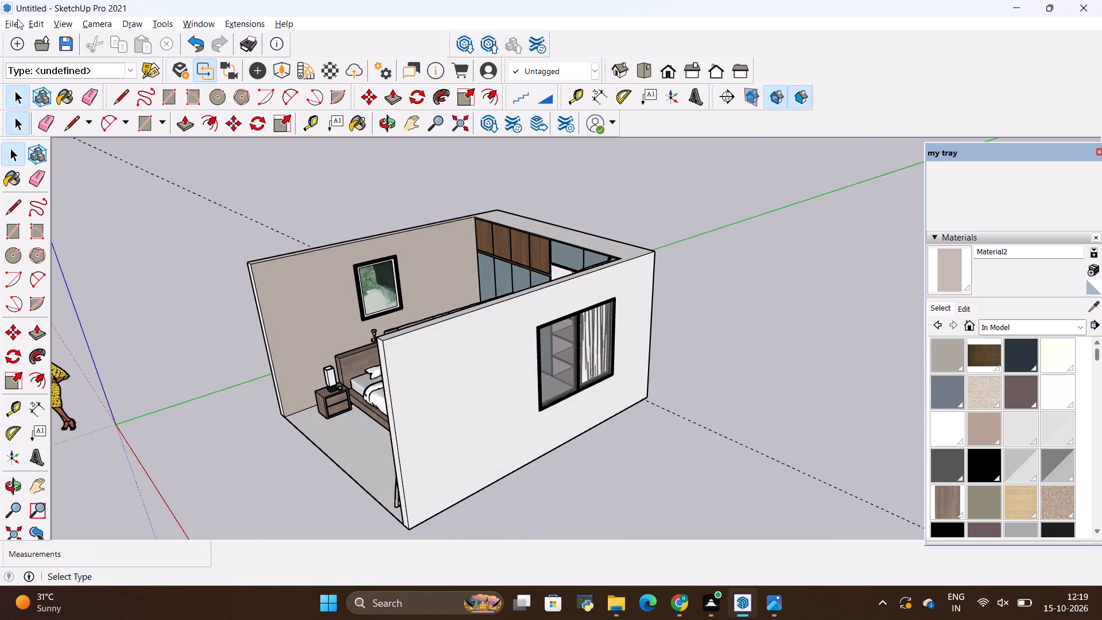
pyautogui.click(11, 24)
pyautogui.click(75, 266)
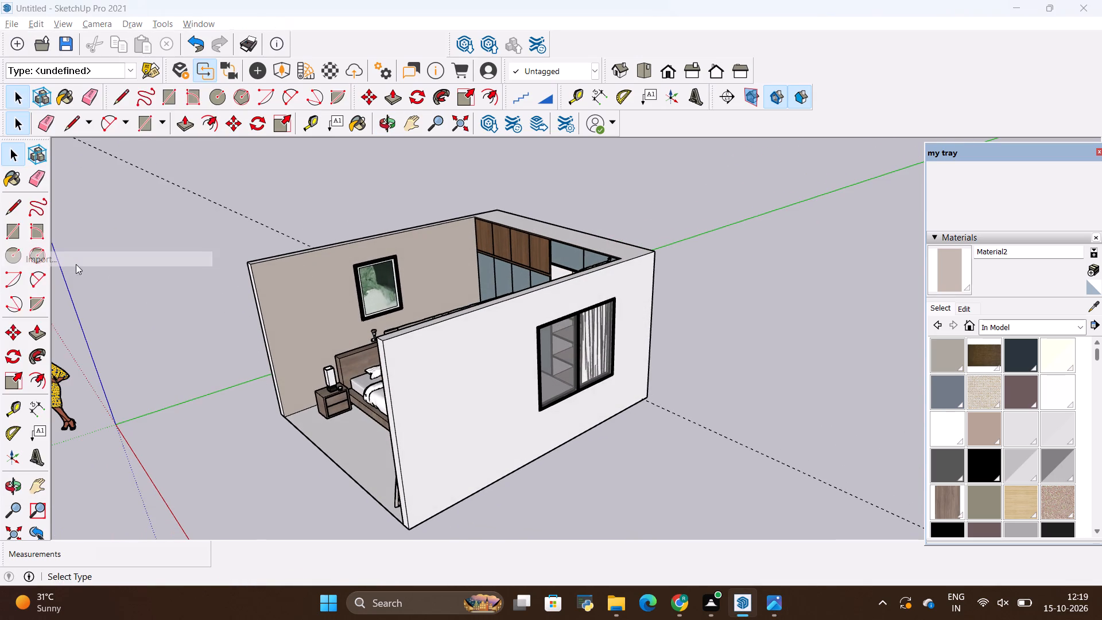
pyautogui.scroll(-3, 98, 230)
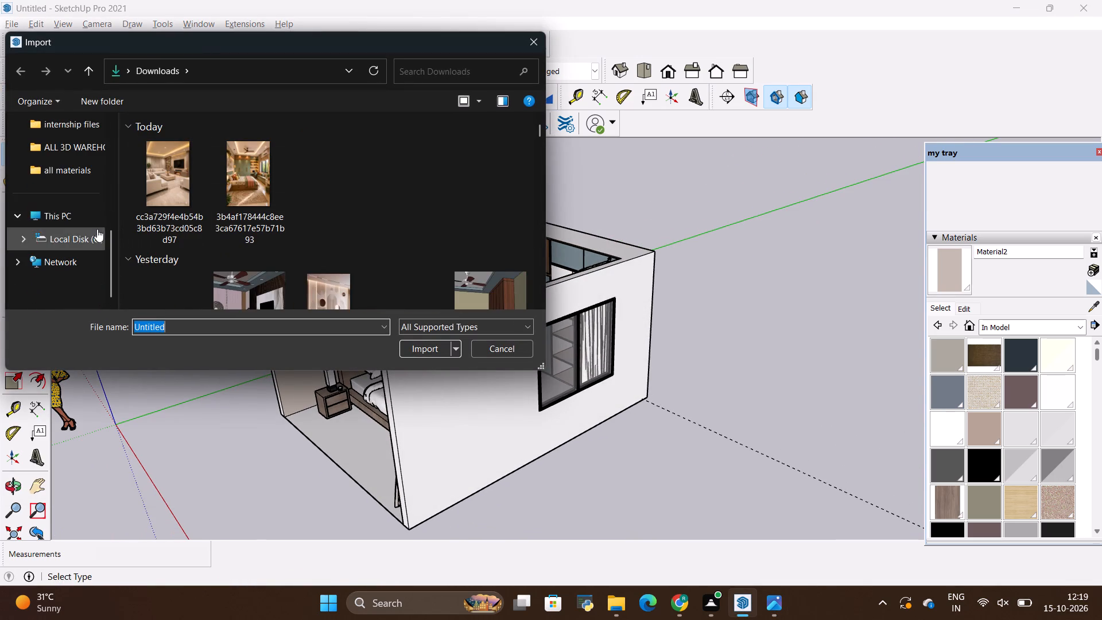
pyautogui.click(78, 153)
pyautogui.scroll(-1, 339, 241)
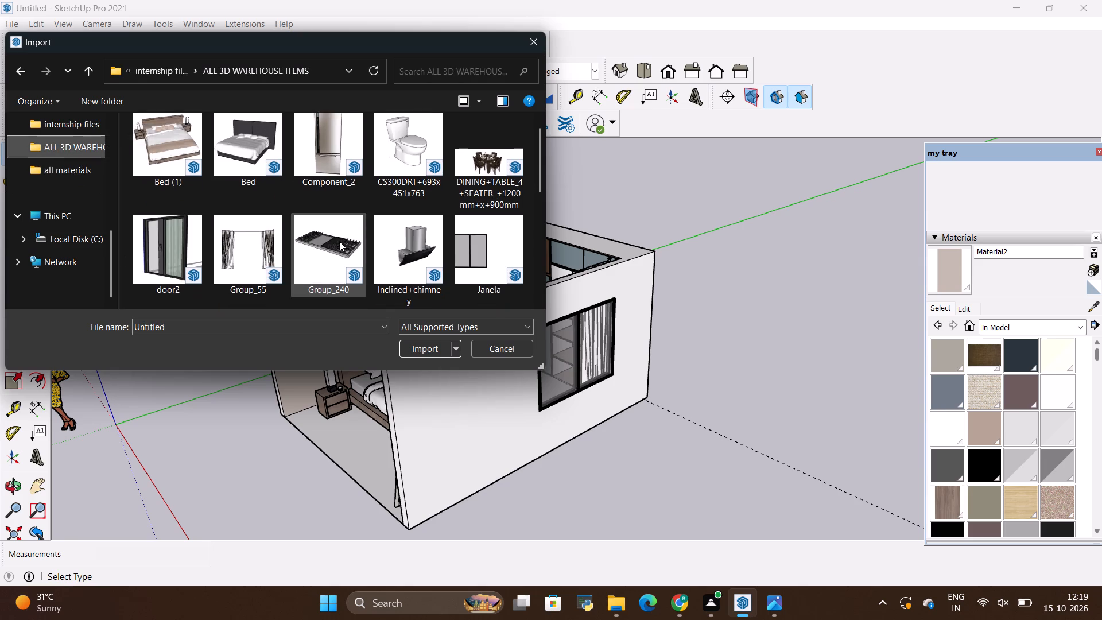
pyautogui.scroll(-4, 339, 241)
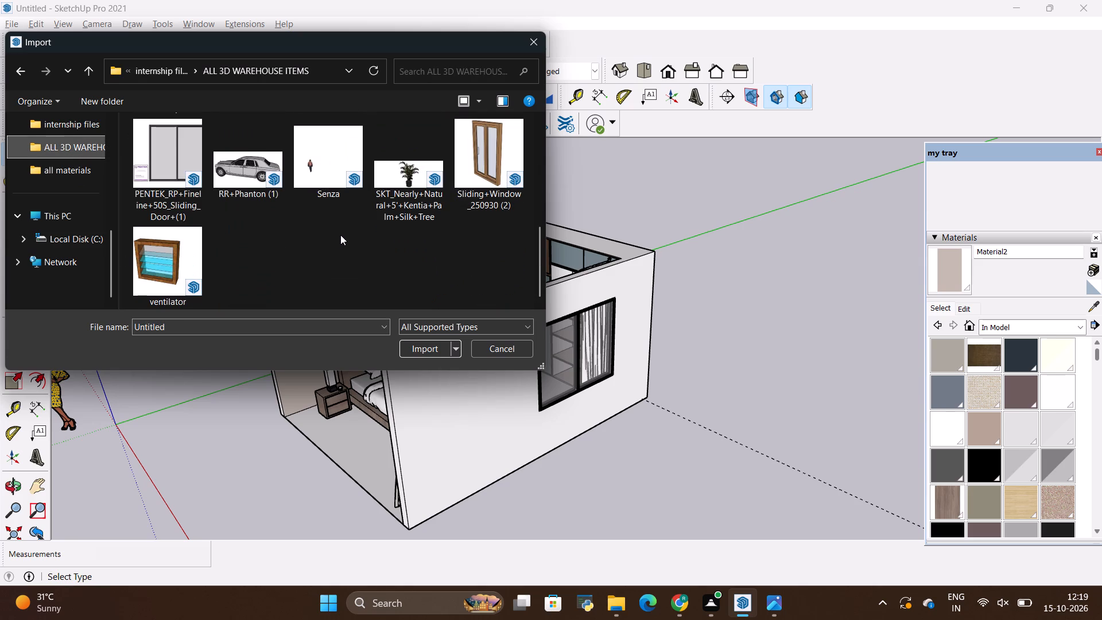
pyautogui.scroll(2, 390, 169)
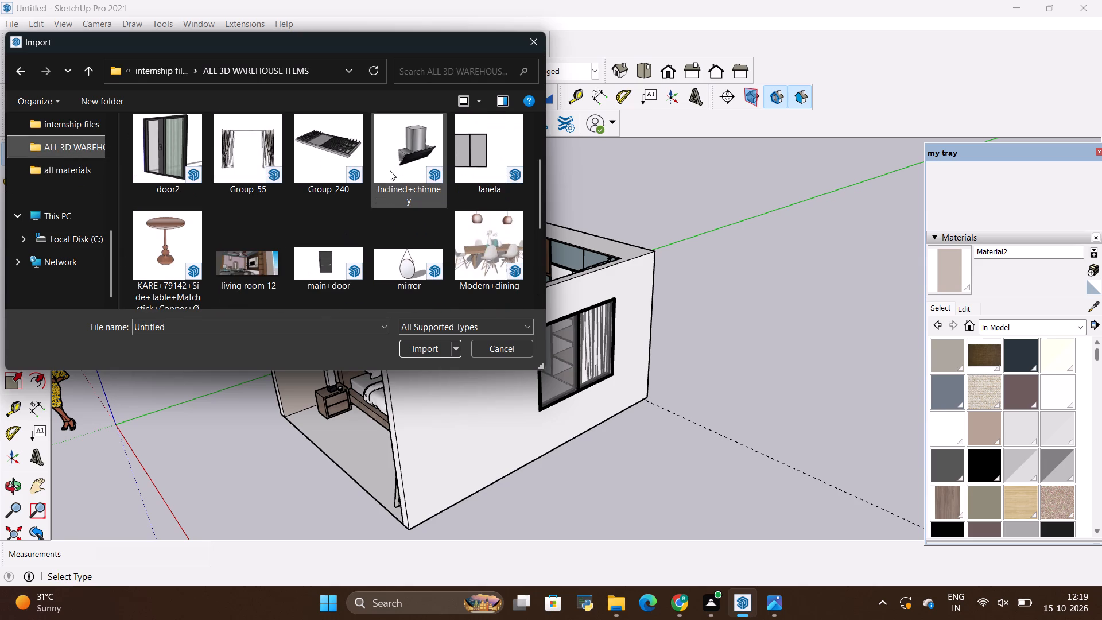
pyautogui.scroll(-2, 390, 171)
pyautogui.click(391, 273)
pyautogui.click(423, 339)
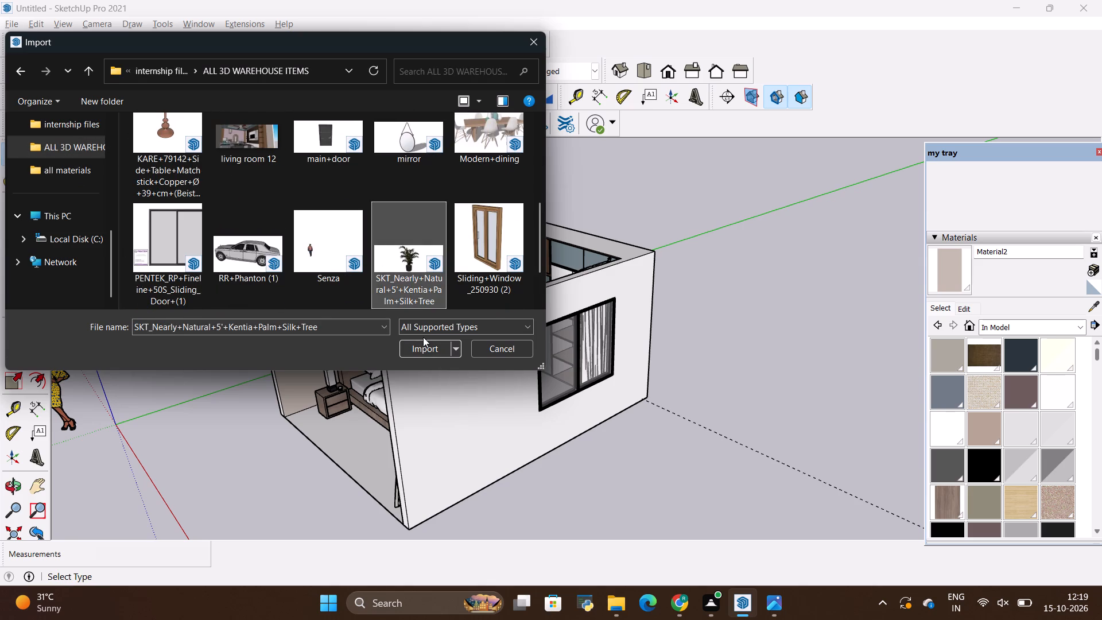
pyautogui.click(420, 341)
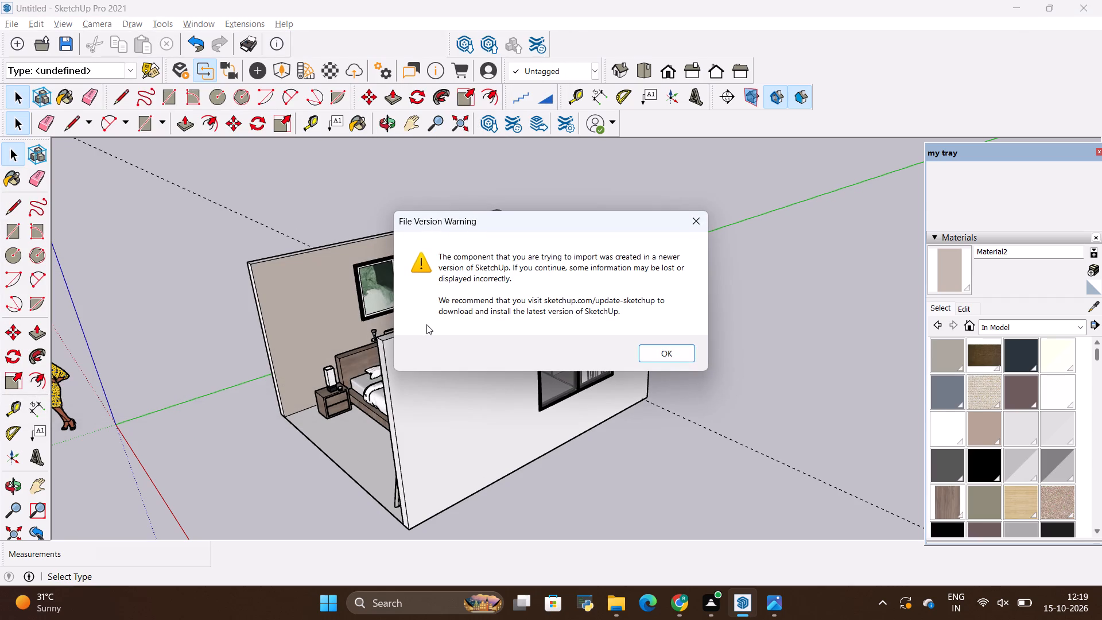
pyautogui.click(670, 354)
pyautogui.scroll(8, 319, 393)
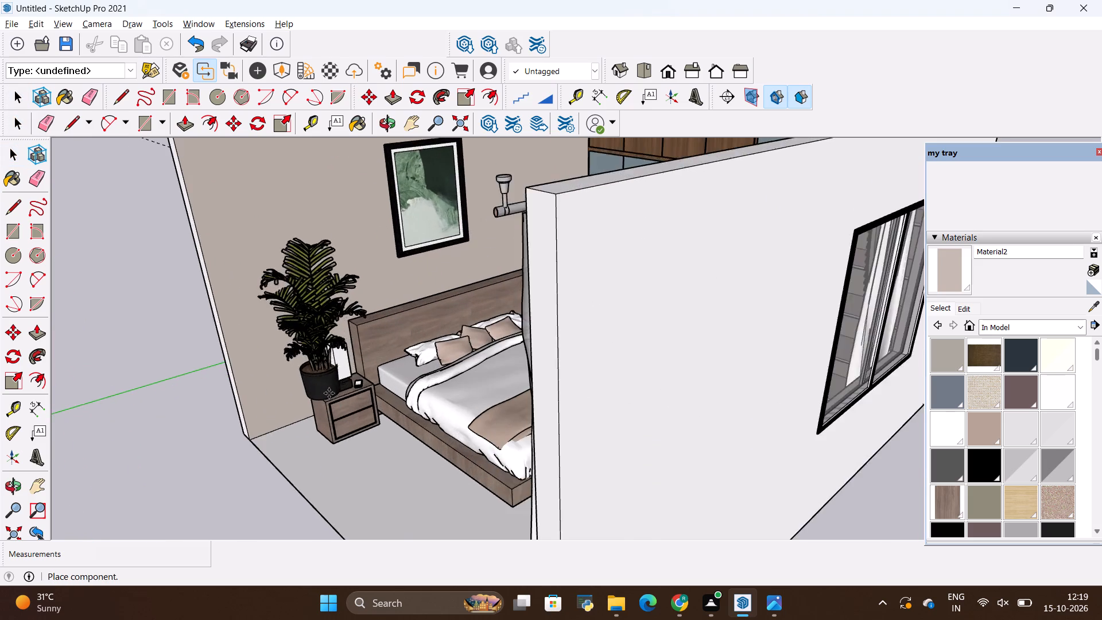
pyautogui.scroll(9, 329, 393)
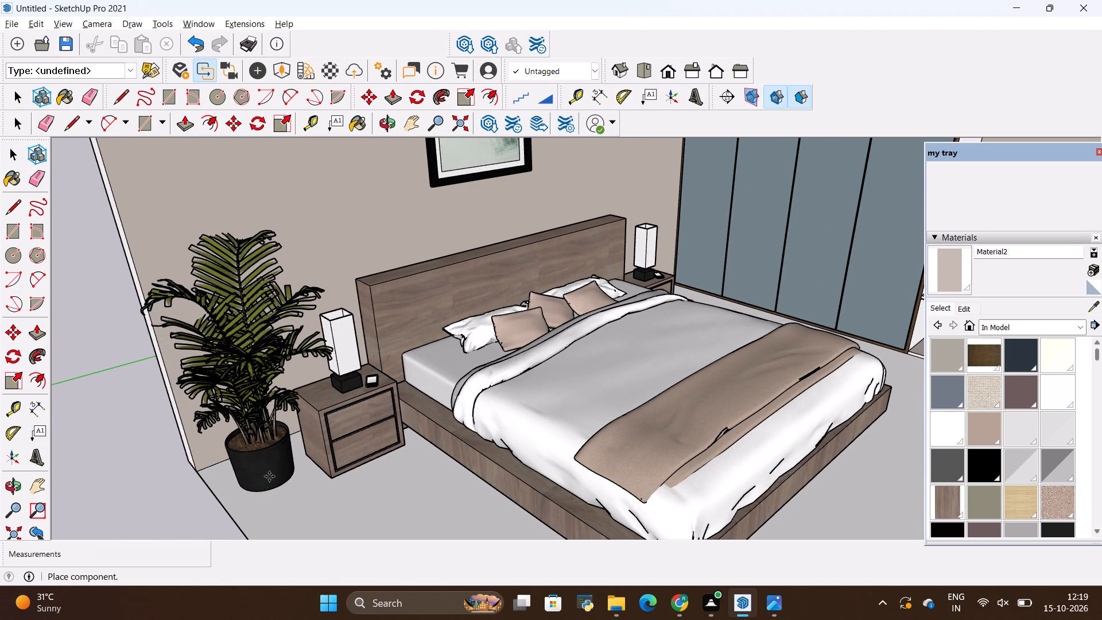
pyautogui.click(269, 476)
# Scale the potted palm down uniformly from its upper corner to about 0.68 of its size.
pyautogui.press('s')
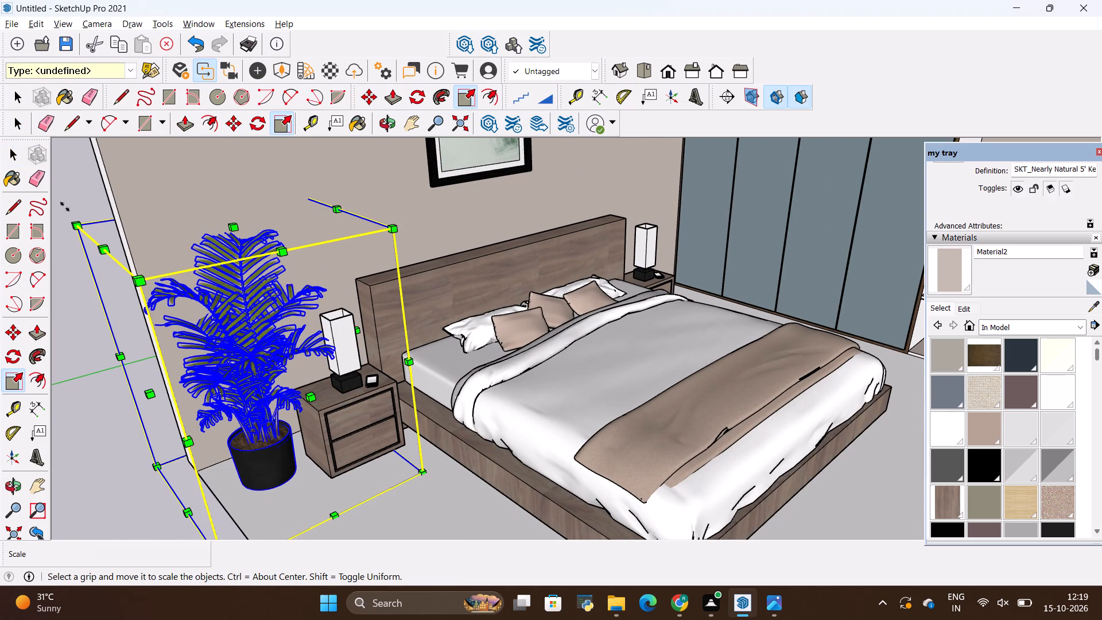
pyautogui.click(73, 223)
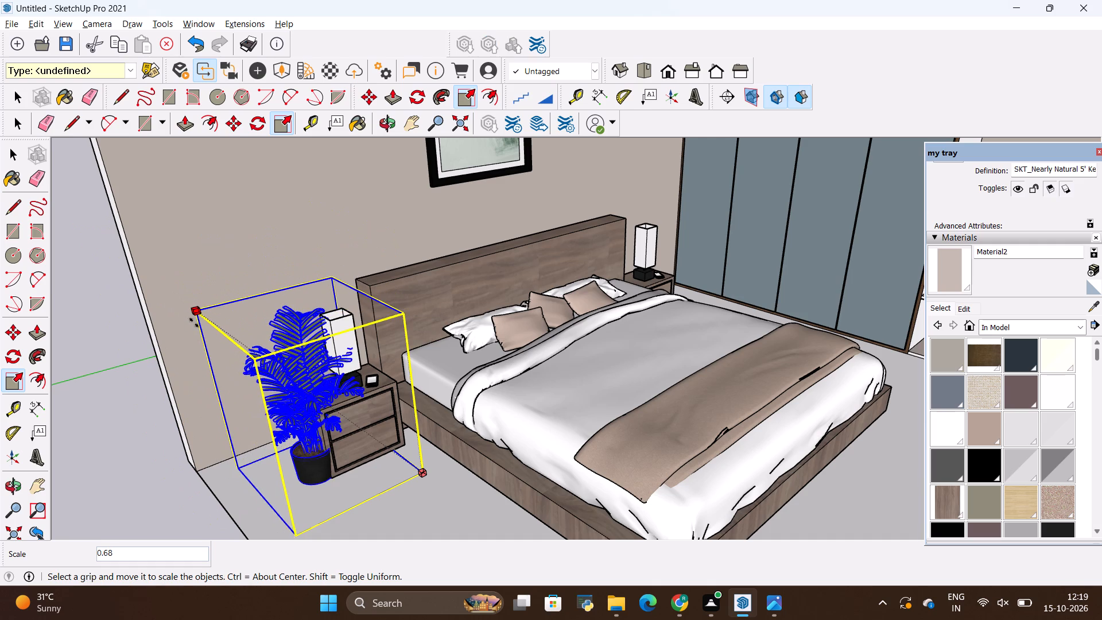
pyautogui.click(194, 323)
pyautogui.press('space')
pyautogui.click(164, 303)
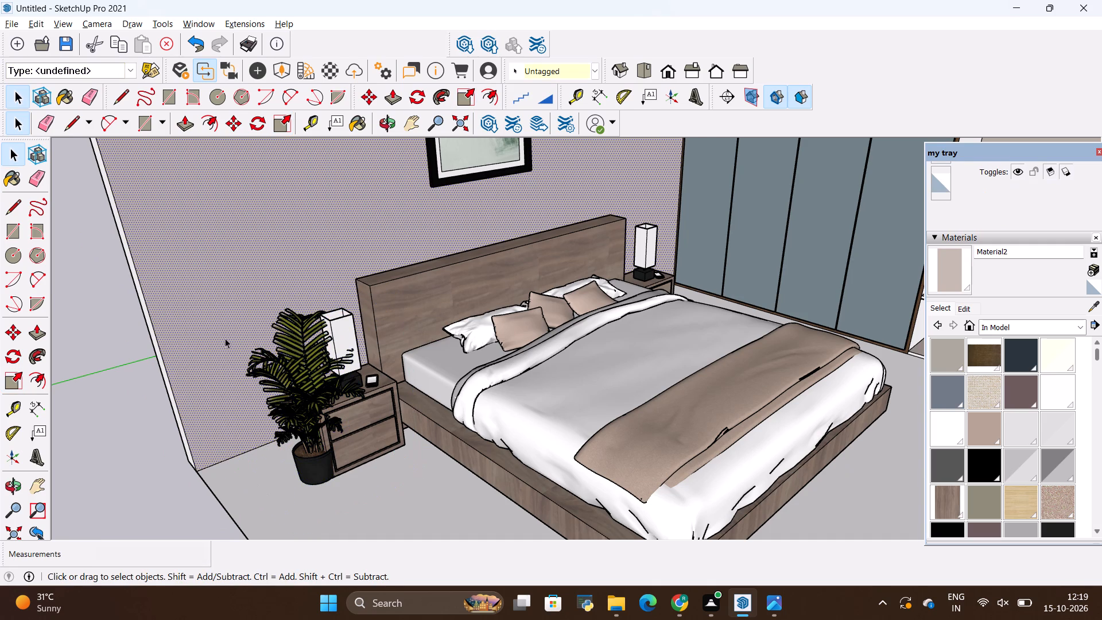
# Move the potted palm a short distance along the headboard wall, away from the nightstand toward the room's open end.
pyautogui.click(305, 381)
pyautogui.press('m')
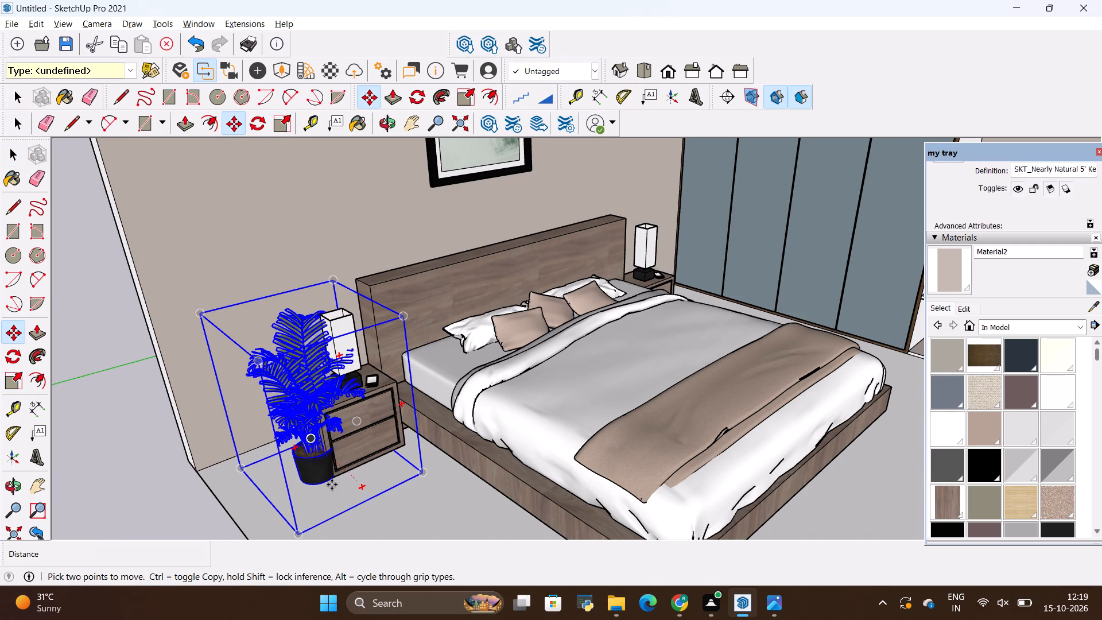
pyautogui.click(331, 484)
pyautogui.click(293, 482)
pyautogui.press('space')
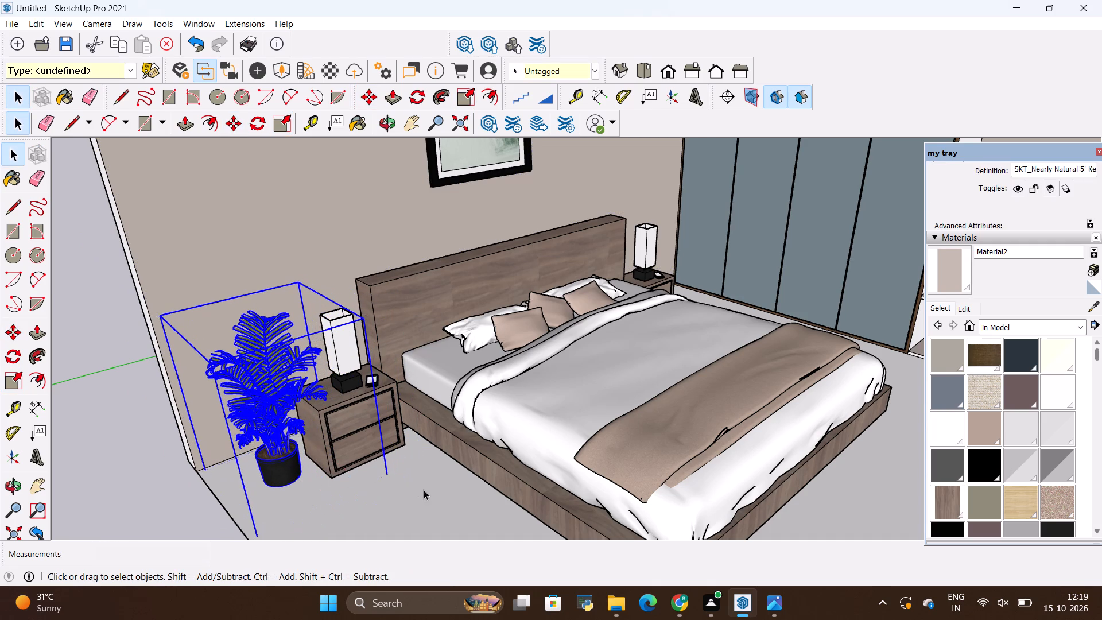
pyautogui.click(424, 490)
# Inspect the potted palm's size and placement relative to the nightstand, bed and whole room.
pyautogui.scroll(-17, 425, 478)
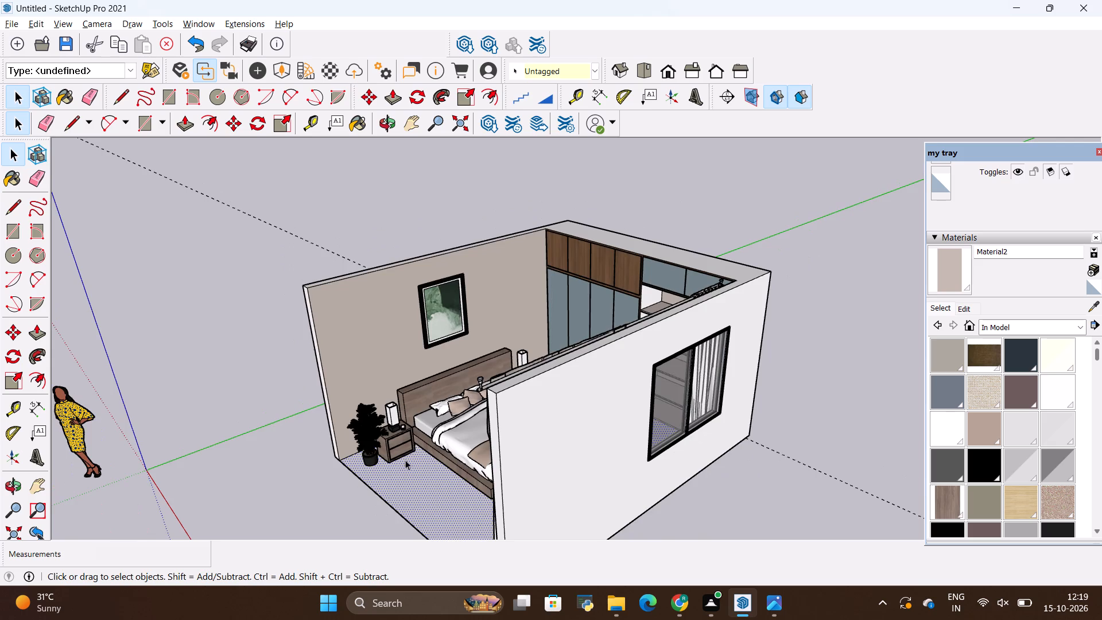
pyautogui.scroll(-1, 398, 471)
pyautogui.moveTo(398, 471); pyautogui.dragTo(474, 392, button='middle')
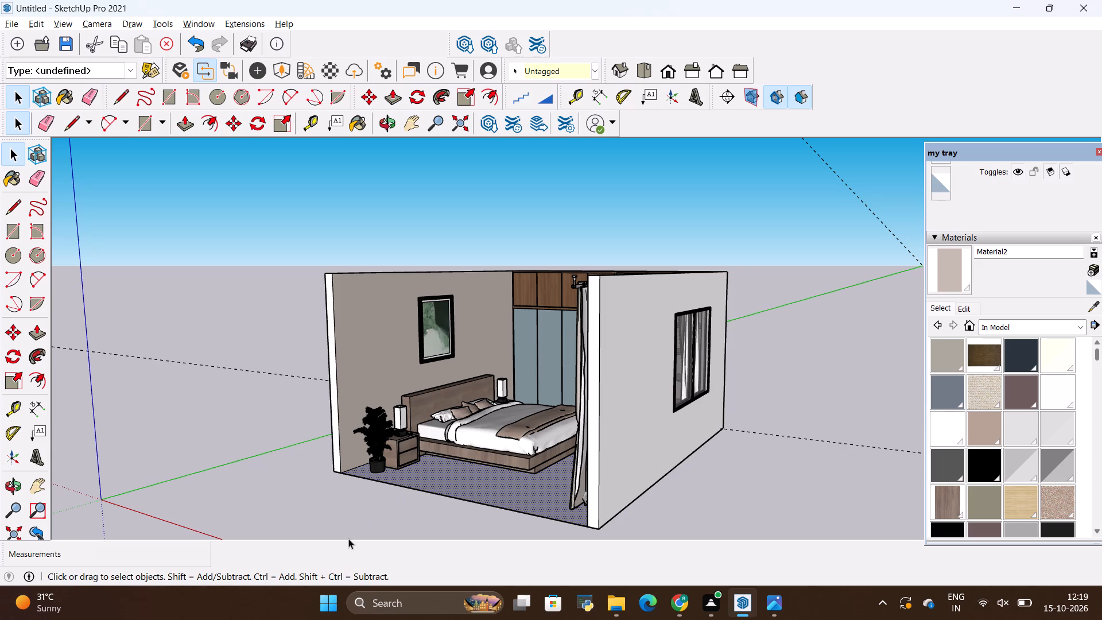
pyautogui.scroll(2, 355, 551)
pyautogui.scroll(-3, 301, 532)
pyautogui.scroll(-4, 424, 466)
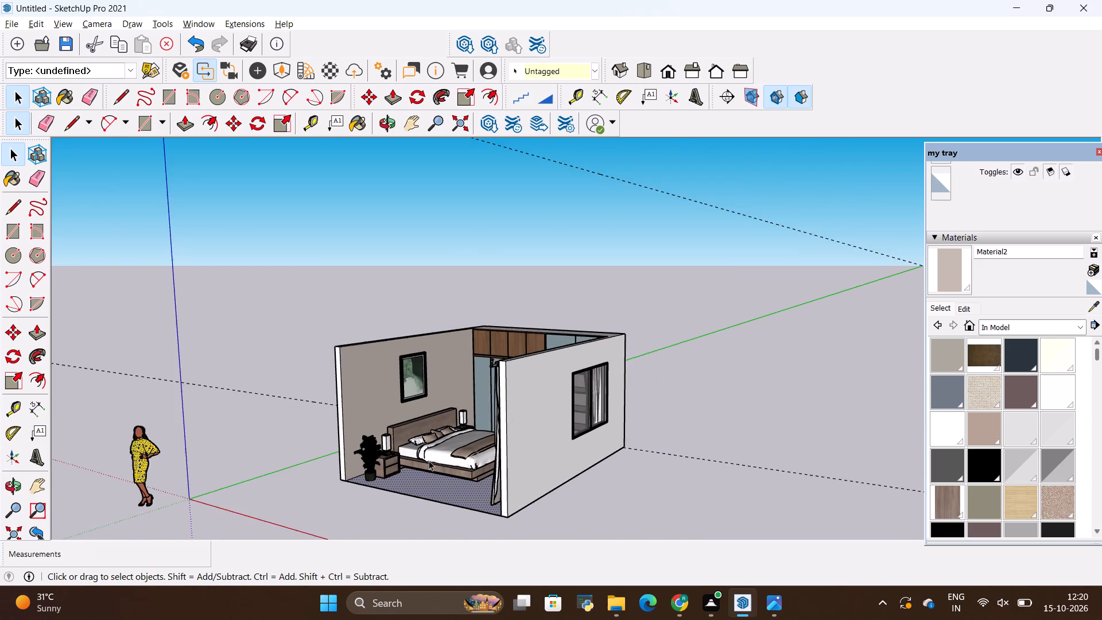
# Compare the furnished room with the bedroom reference photo to check the layout and what is still missing.
pyautogui.scroll(-5, 429, 460)
pyautogui.scroll(8, 418, 502)
pyautogui.moveTo(409, 495); pyautogui.dragTo(373, 488, button='middle')
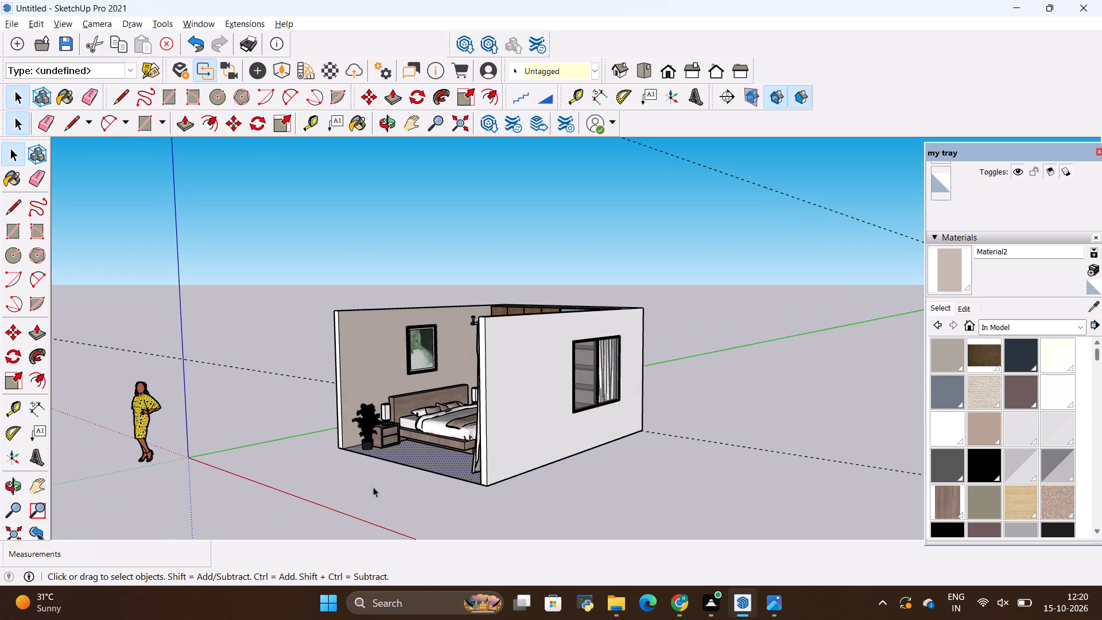
pyautogui.hotkey('alt', 'Tab')
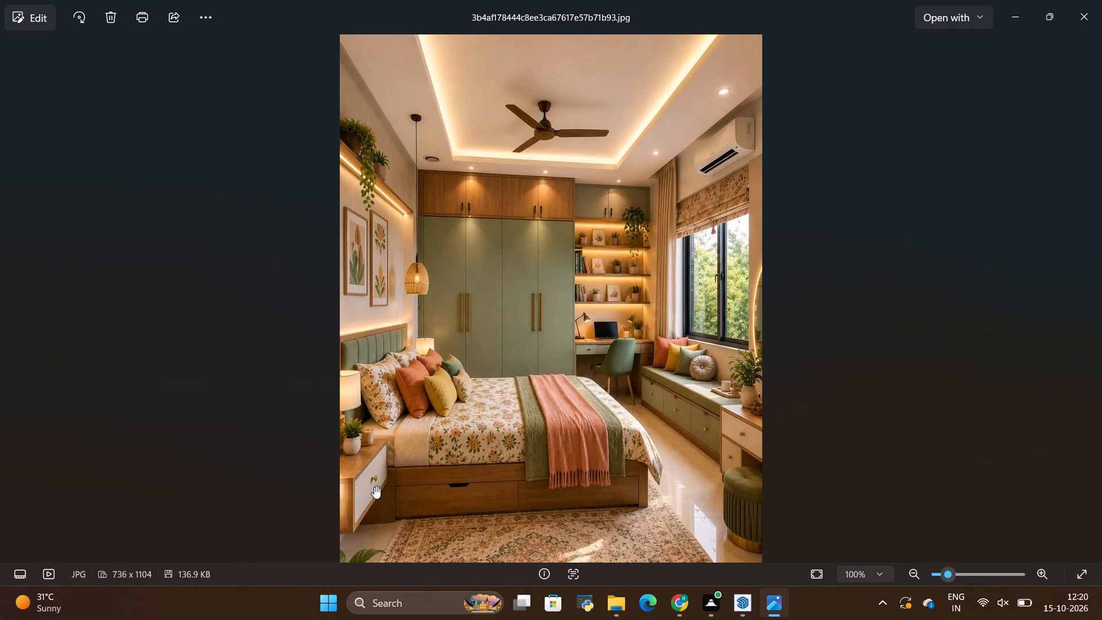
pyautogui.hotkey('alt', 'Tab')
pyautogui.hotkey('alt', 'Tab')
pyautogui.hotkey('alt', 'Tab')
pyautogui.scroll(5, 370, 494)
pyautogui.moveTo(371, 473); pyautogui.dragTo(391, 505, button='middle')
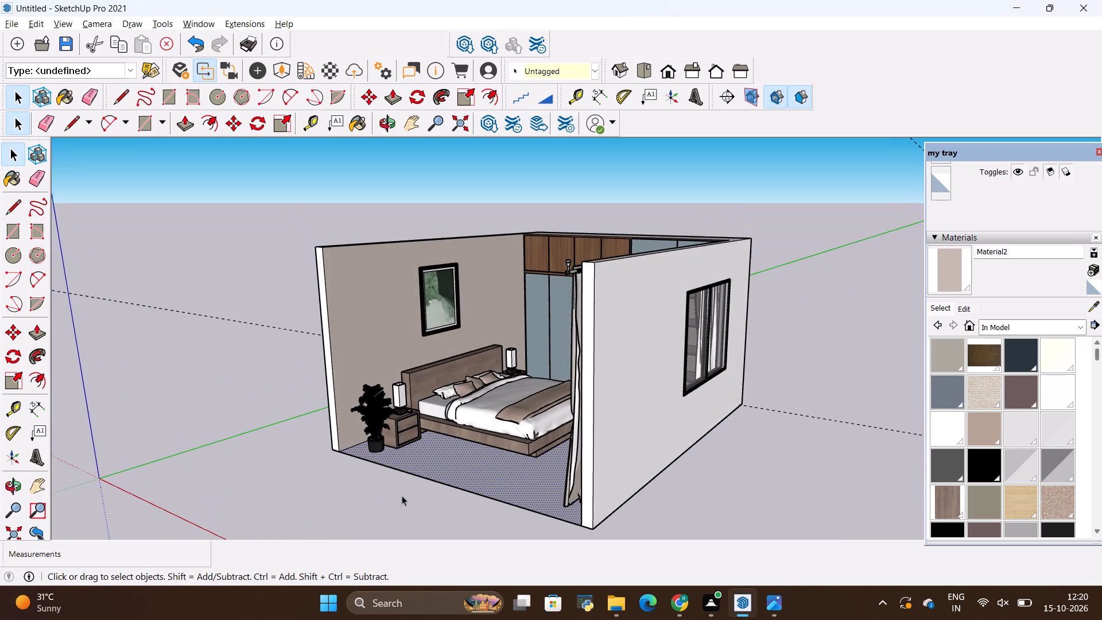
pyautogui.hotkey('alt', 'Tab')
pyautogui.hotkey('alt', 'Tab')
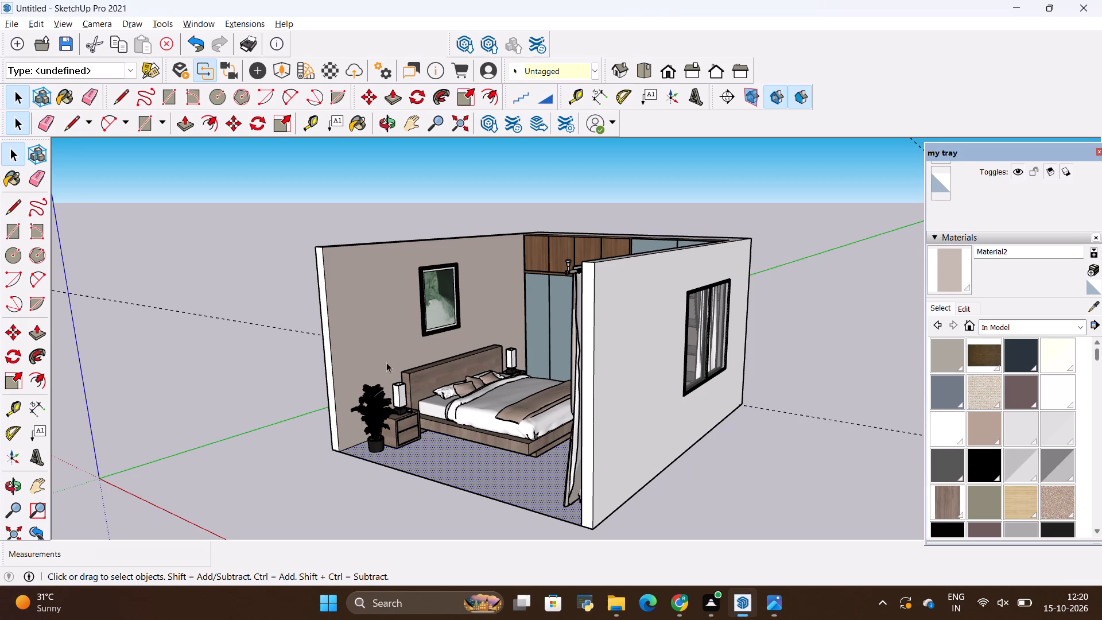
pyautogui.hotkey('alt', 'Tab')
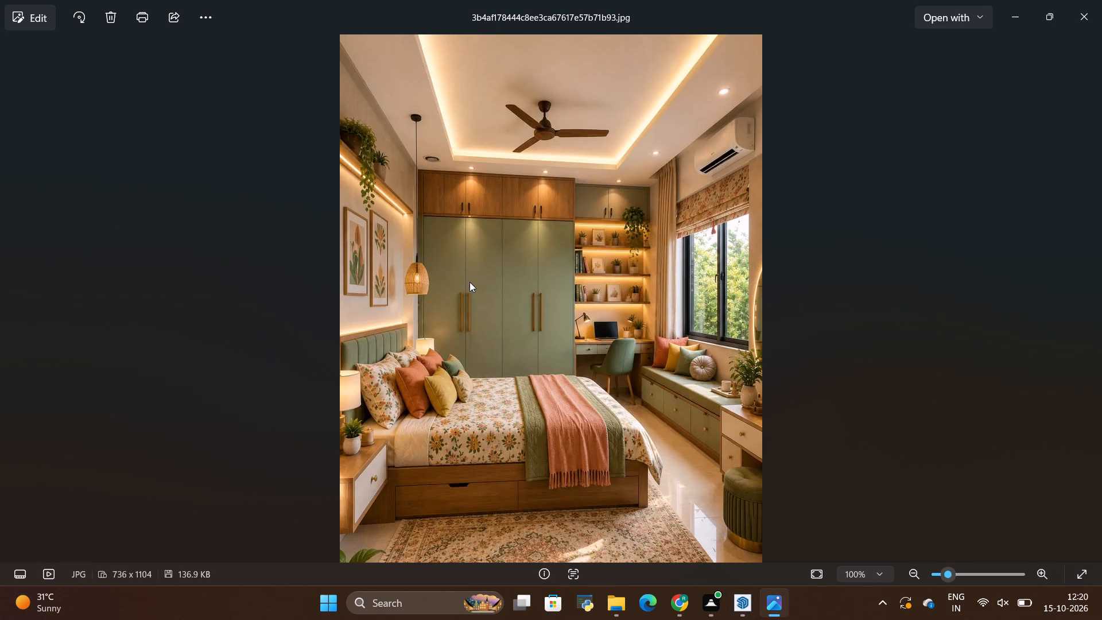
pyautogui.hotkey('alt', 'Tab')
pyautogui.hotkey('alt', 'Tab')
pyautogui.hotkey('alt', 'Tab')
# Draw a ceiling rectangle about 15' 6 1/2" by 14' between opposite inner top corners of the walls.
pyautogui.moveTo(462, 292); pyautogui.dragTo(420, 413, button='middle')
pyautogui.scroll(-9, 459, 304)
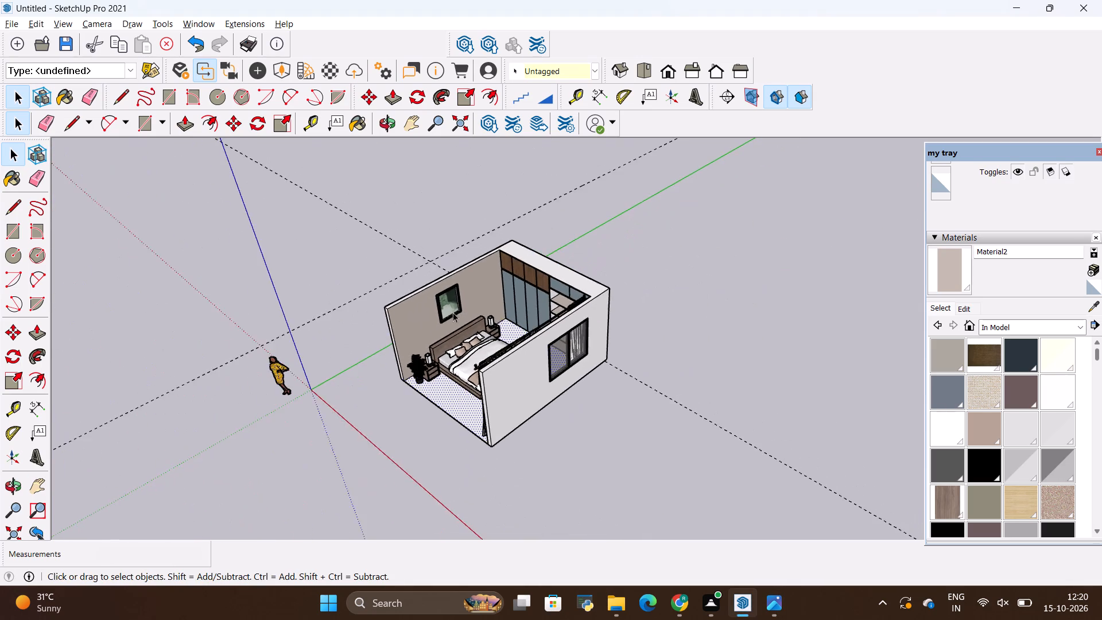
pyautogui.moveTo(453, 319); pyautogui.dragTo(596, 365, button='middle')
pyautogui.scroll(4, 469, 350)
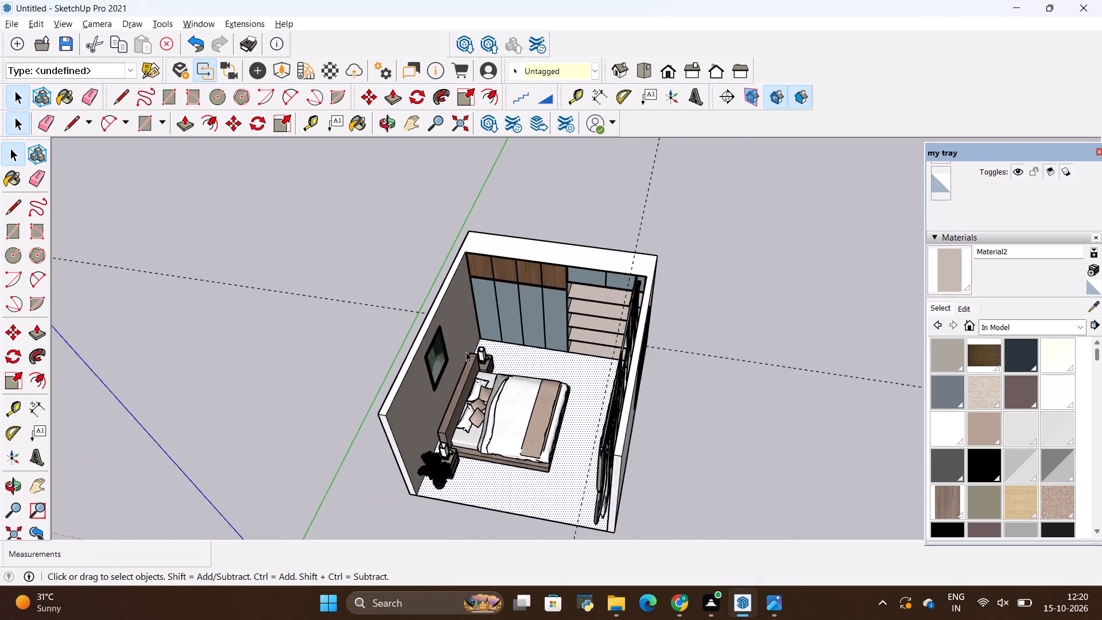
pyautogui.scroll(6, 466, 352)
pyautogui.press('r')
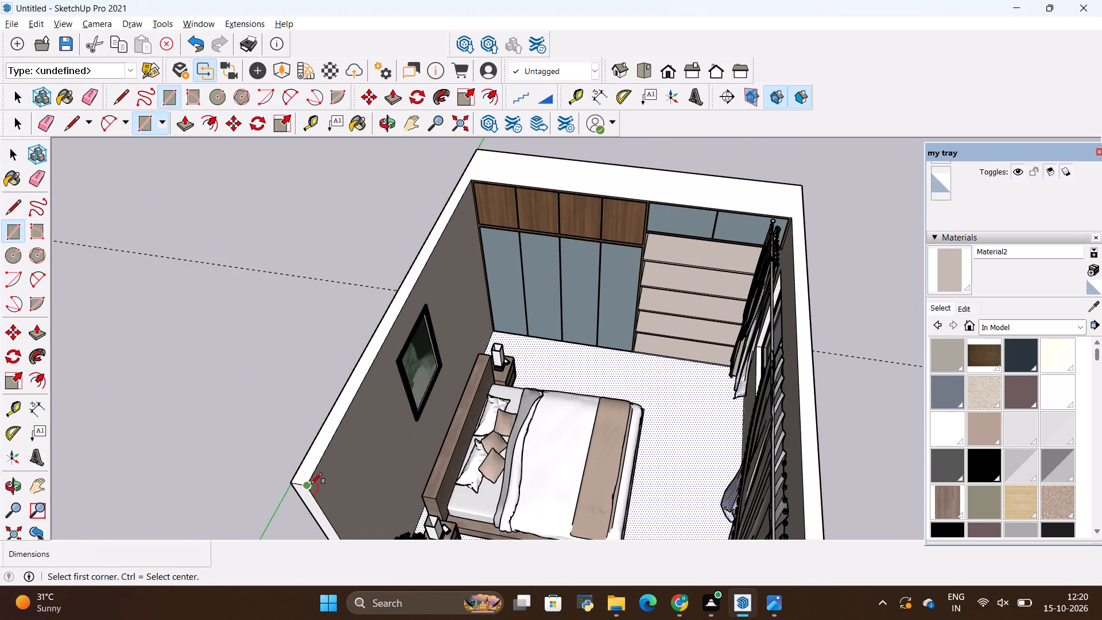
pyautogui.click(309, 485)
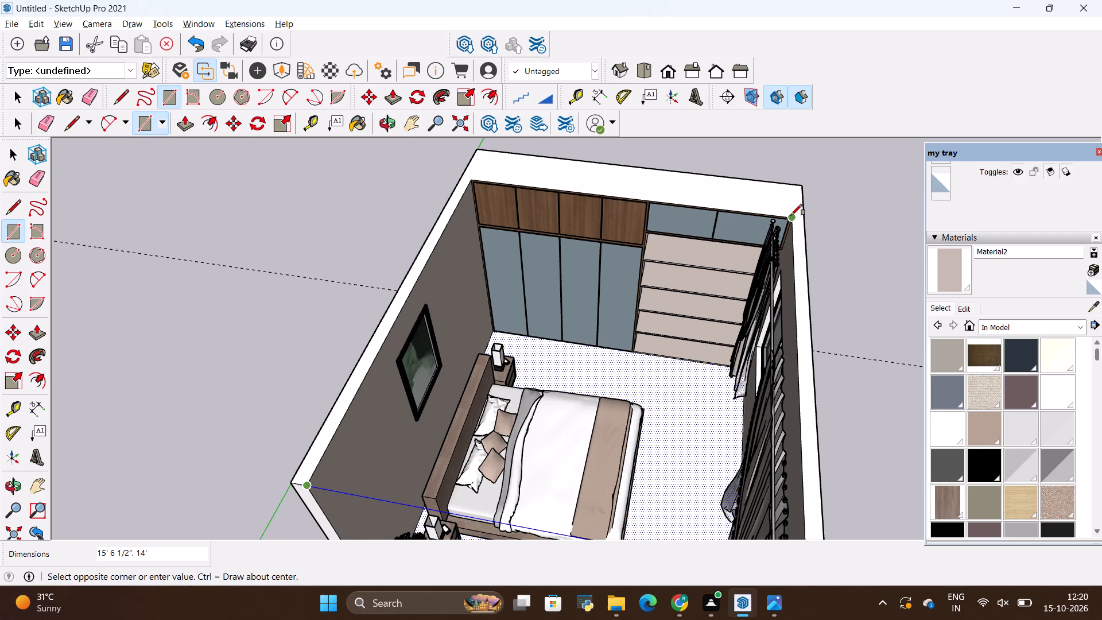
pyautogui.scroll(11, 791, 215)
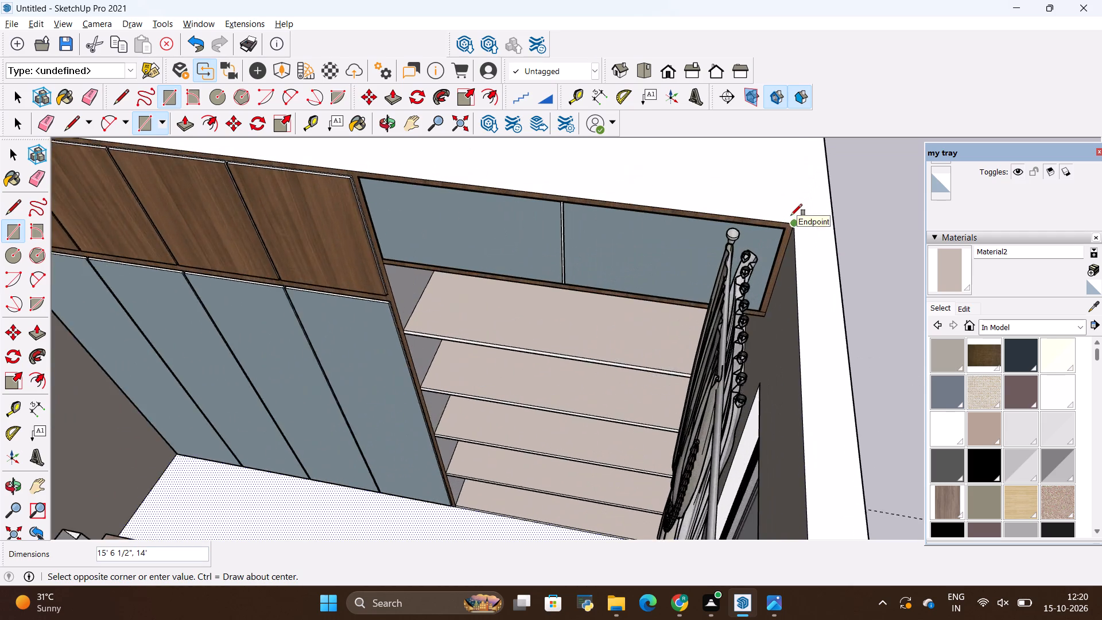
pyautogui.scroll(8, 791, 215)
pyautogui.click(800, 232)
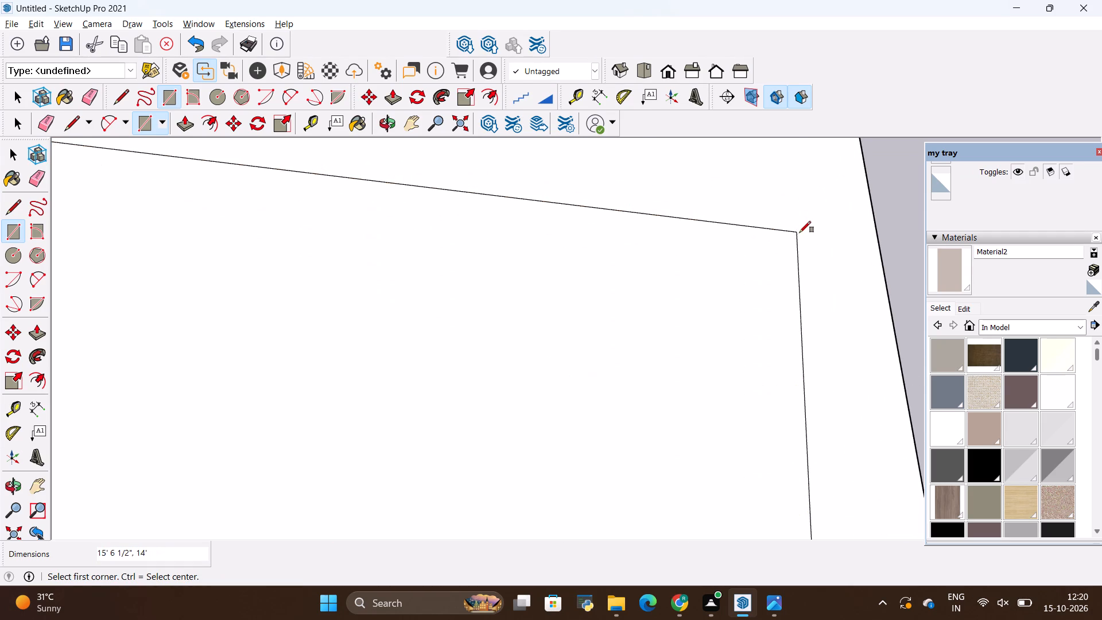
# Erase the vertical face closing off the room's open front end.
pyautogui.scroll(-20, 787, 236)
pyautogui.scroll(-4, 787, 236)
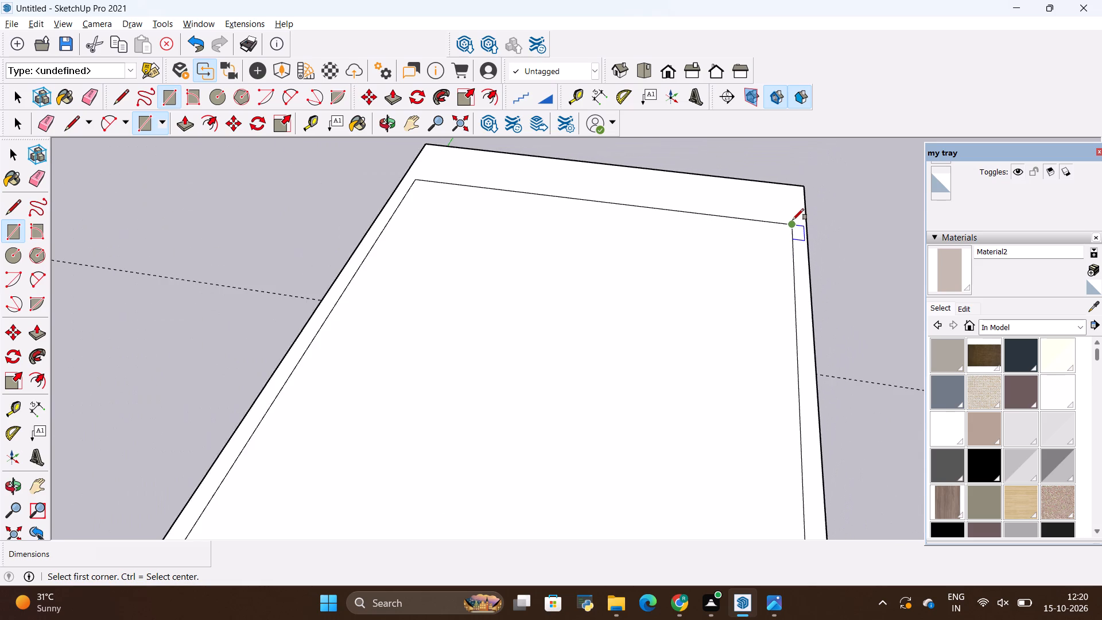
pyautogui.scroll(-12, 793, 220)
pyautogui.moveTo(758, 386); pyautogui.dragTo(763, 296, button='middle')
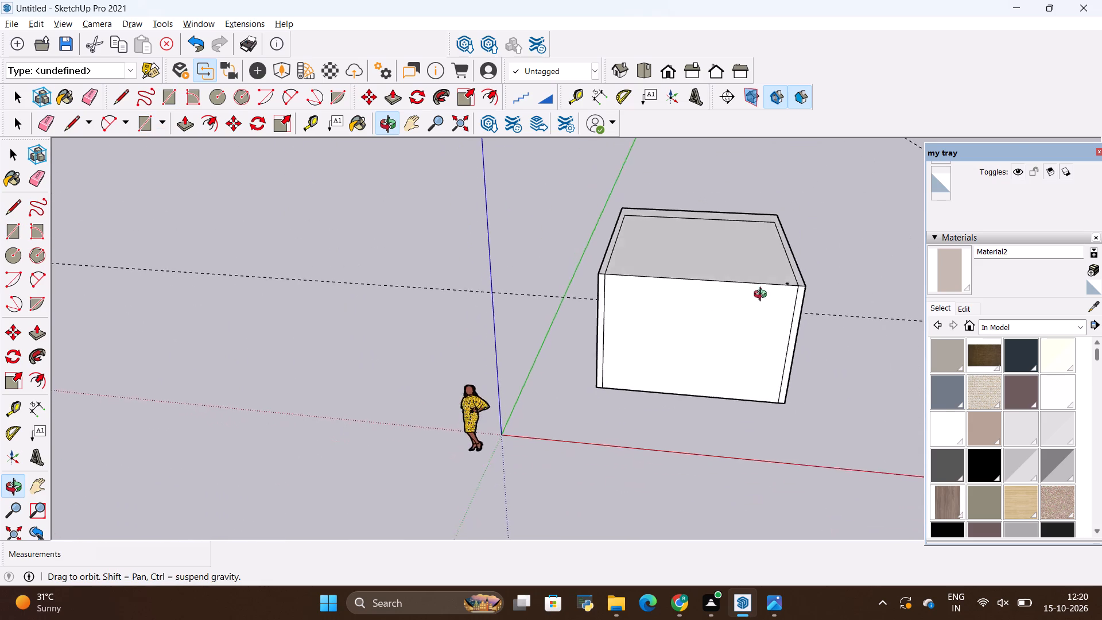
pyautogui.moveTo(763, 296); pyautogui.dragTo(719, 330, button='middle')
pyautogui.scroll(5, 742, 365)
pyautogui.scroll(3, 743, 312)
pyautogui.press('space')
pyautogui.rightClick(724, 346)
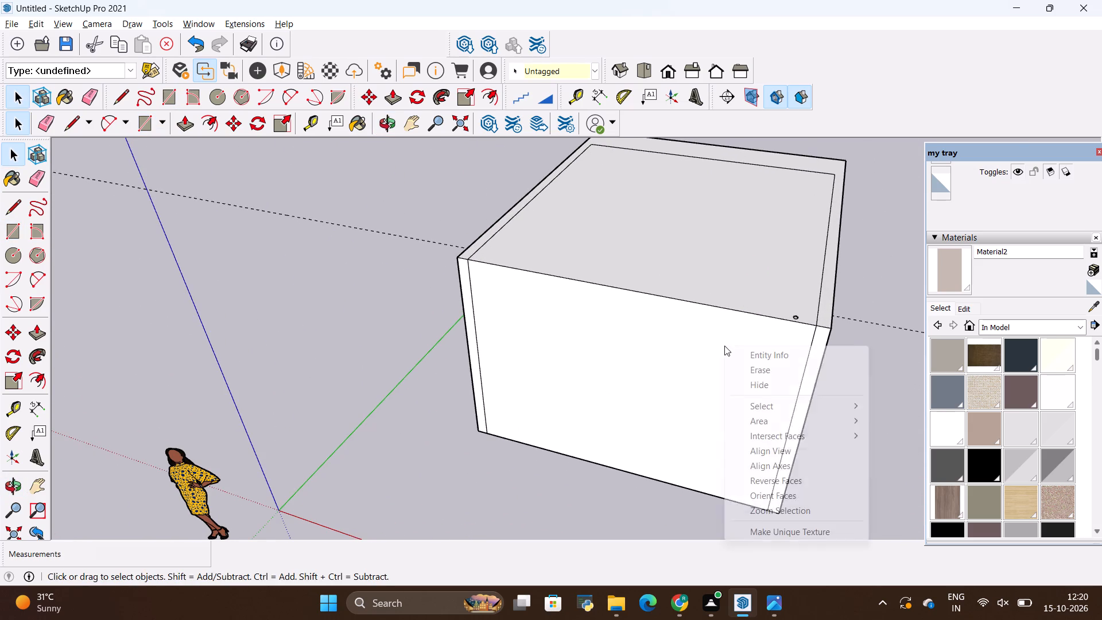
pyautogui.click(758, 373)
# Make a group from the ceiling face and its bounding edges.
pyautogui.scroll(-10, 641, 372)
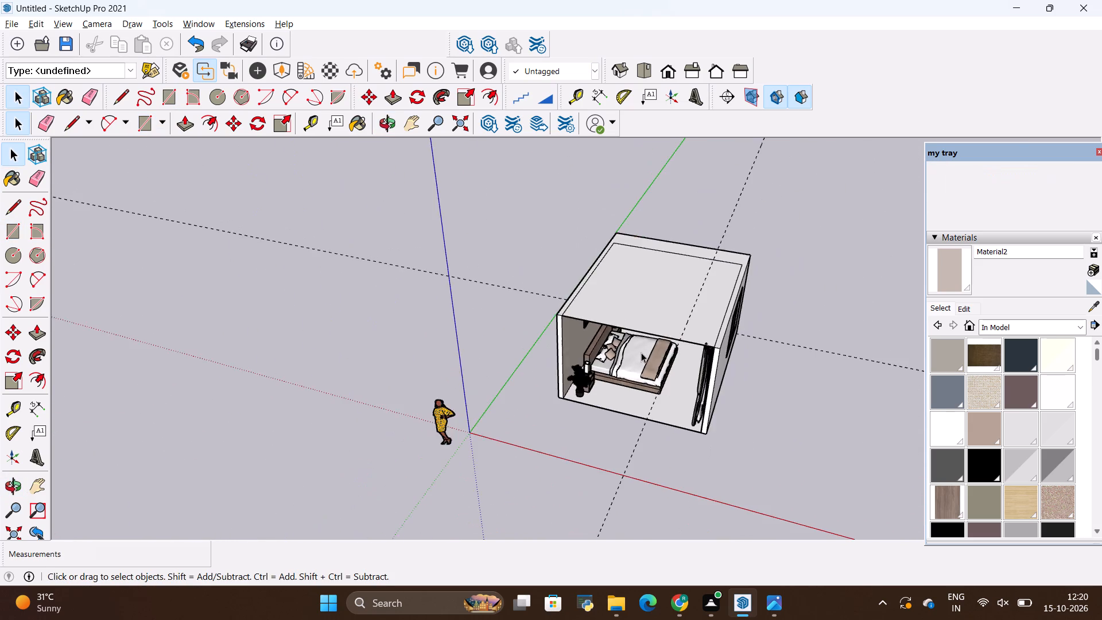
pyautogui.scroll(-2, 641, 352)
pyautogui.moveTo(638, 368); pyautogui.dragTo(699, 228, button='middle')
pyautogui.scroll(4, 655, 324)
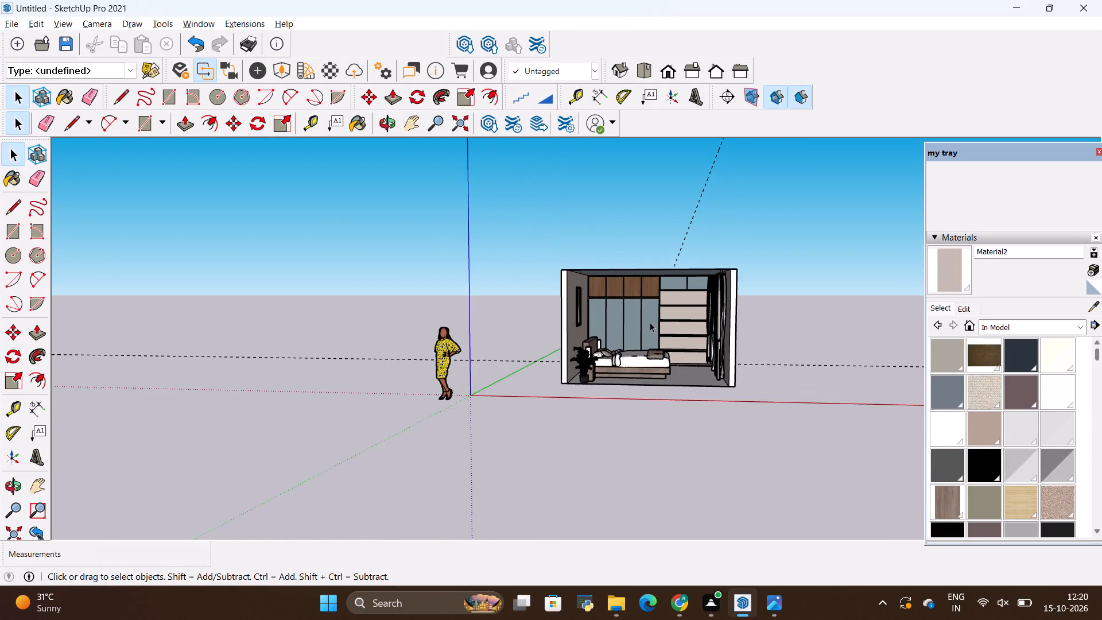
pyautogui.scroll(4, 650, 322)
pyautogui.moveTo(650, 317); pyautogui.dragTo(657, 286, button='middle')
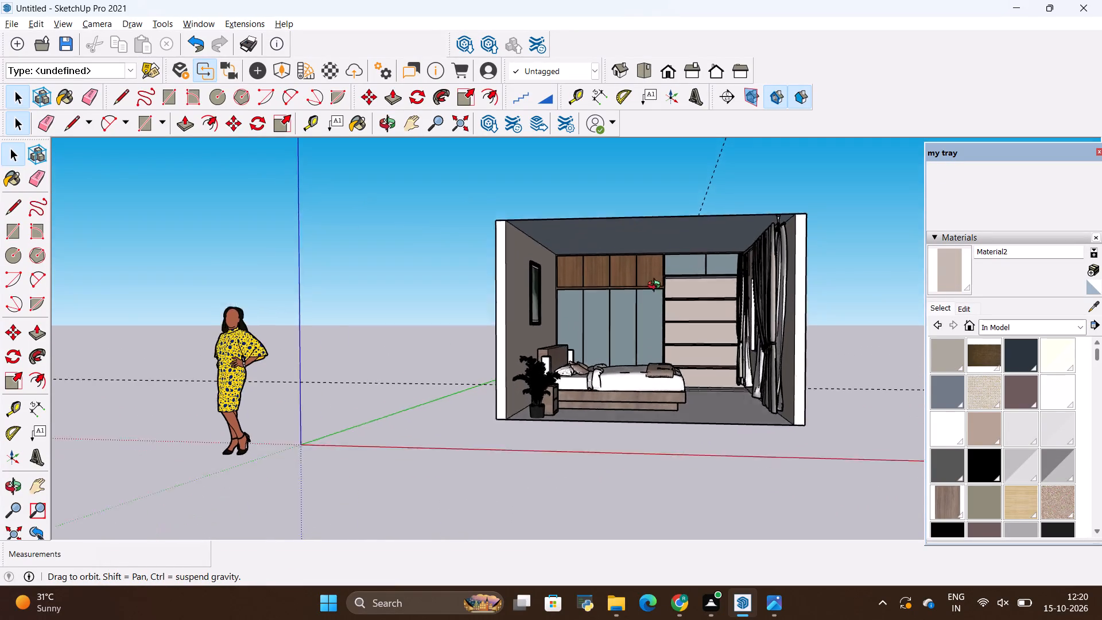
pyautogui.moveTo(657, 286); pyautogui.dragTo(600, 357, button='middle')
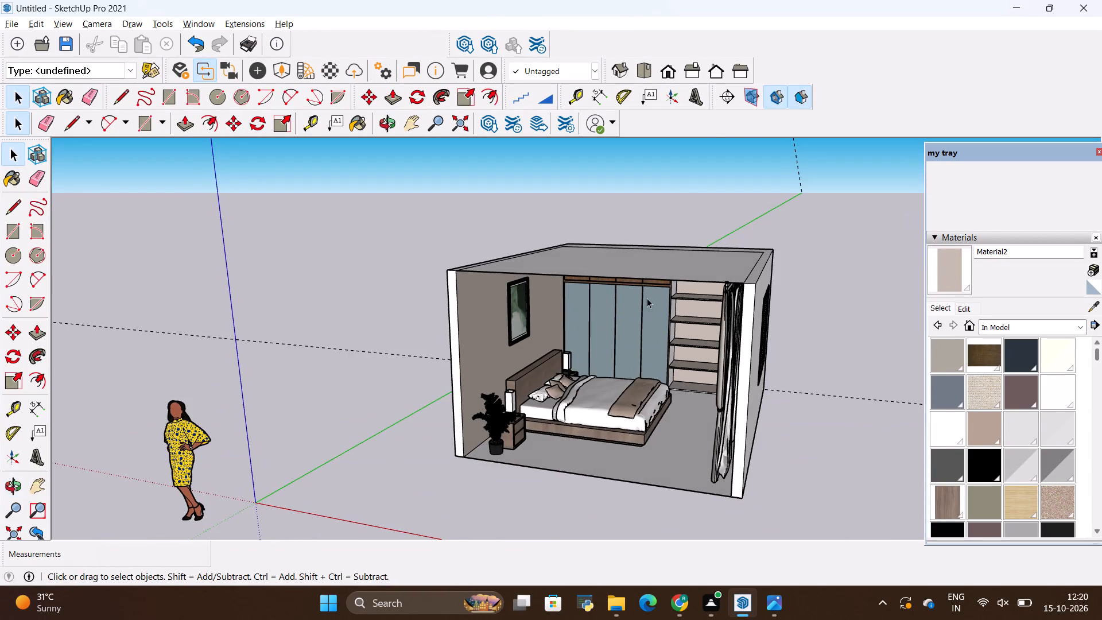
pyautogui.moveTo(647, 297); pyautogui.dragTo(673, 414, button='middle')
pyautogui.press('space')
pyautogui.doubleClick(689, 361)
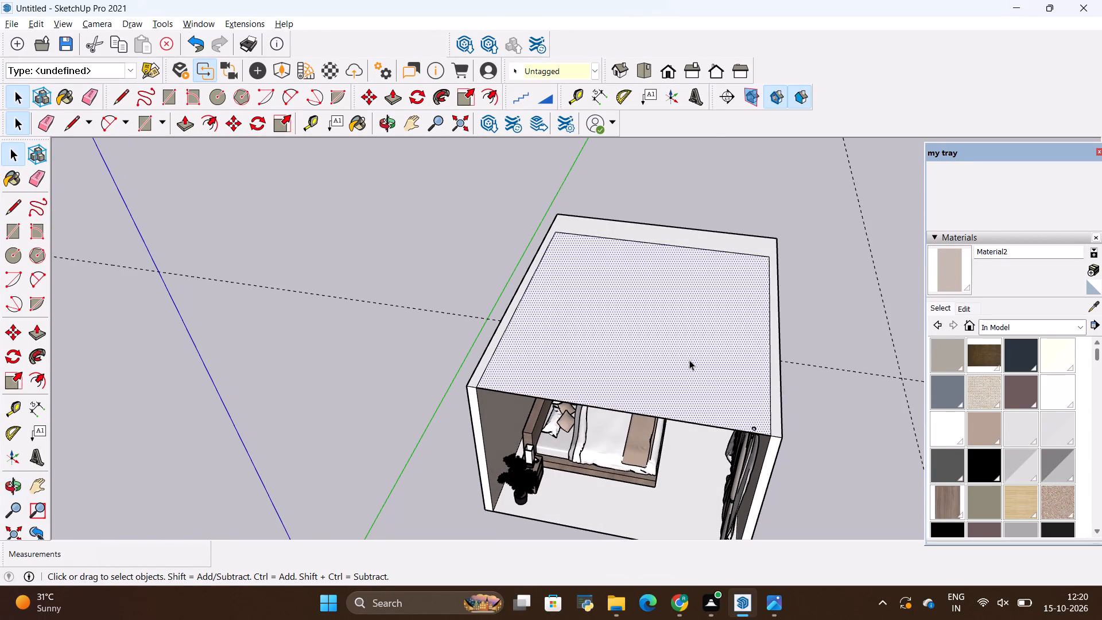
pyautogui.rightClick(689, 356)
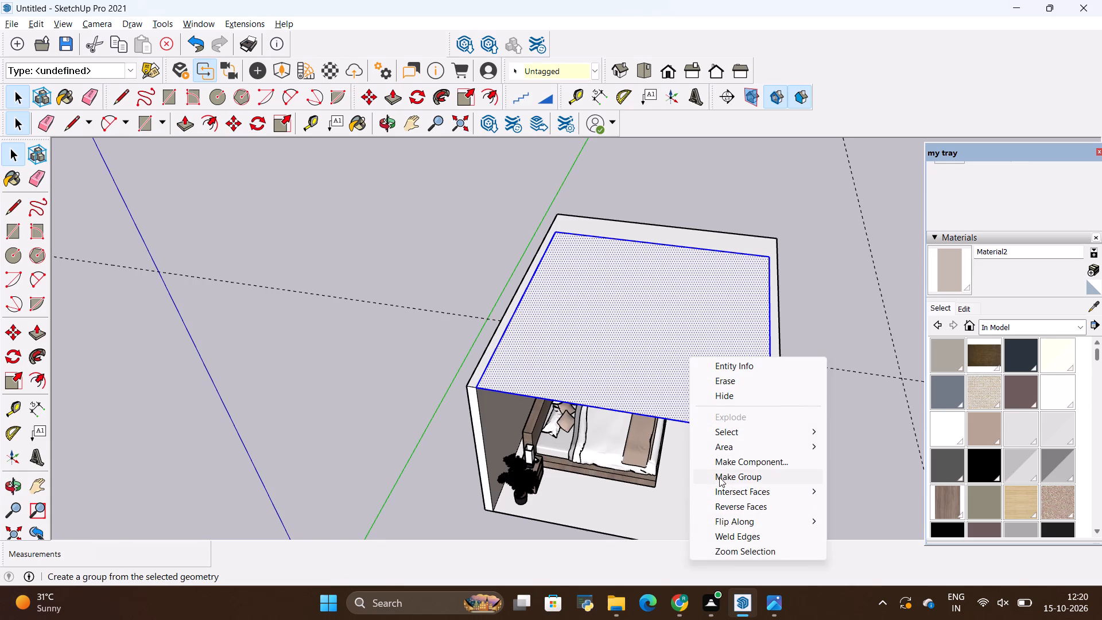
pyautogui.click(719, 476)
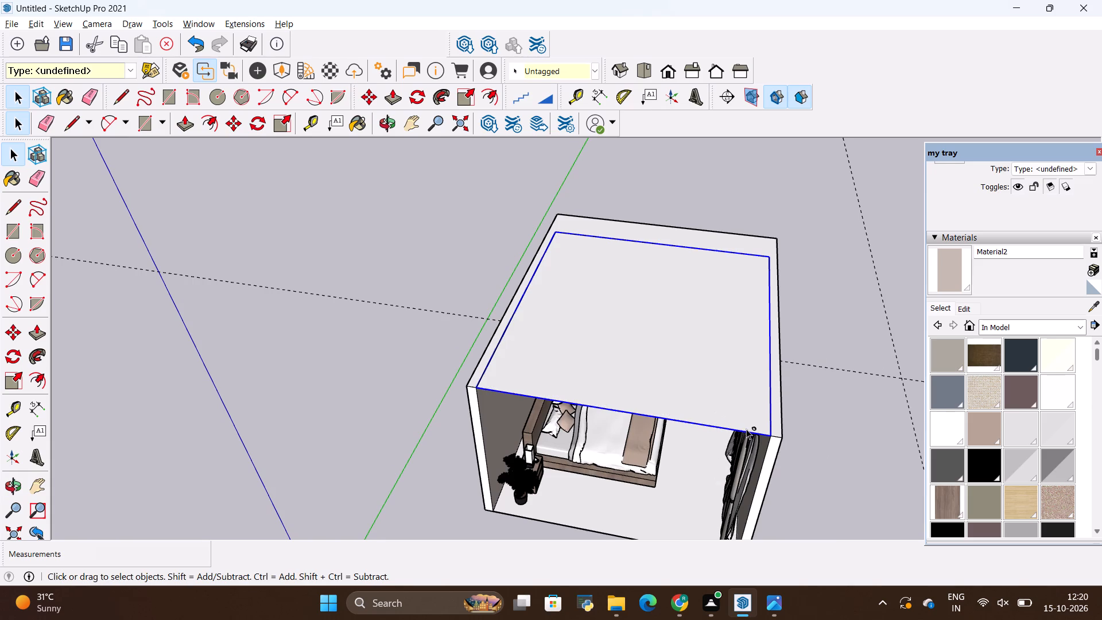
# Move the ceiling group straight up along the vertical axis so it sits well above the room.
pyautogui.press('m')
pyautogui.click(769, 437)
pyautogui.press('Up')
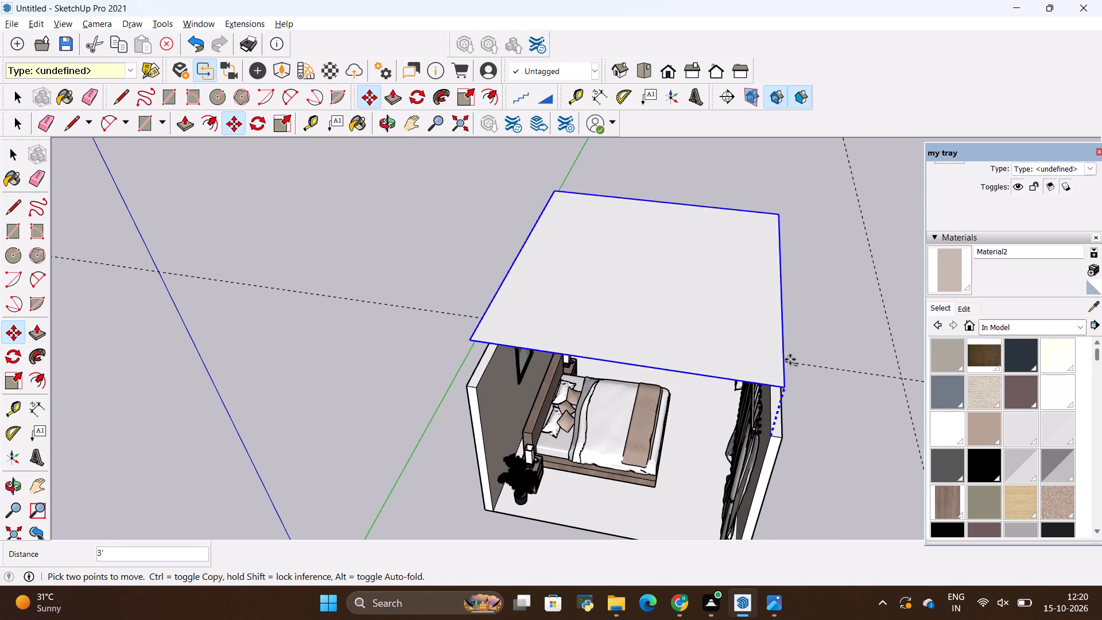
pyautogui.click(798, 246)
pyautogui.press('space')
pyautogui.click(427, 330)
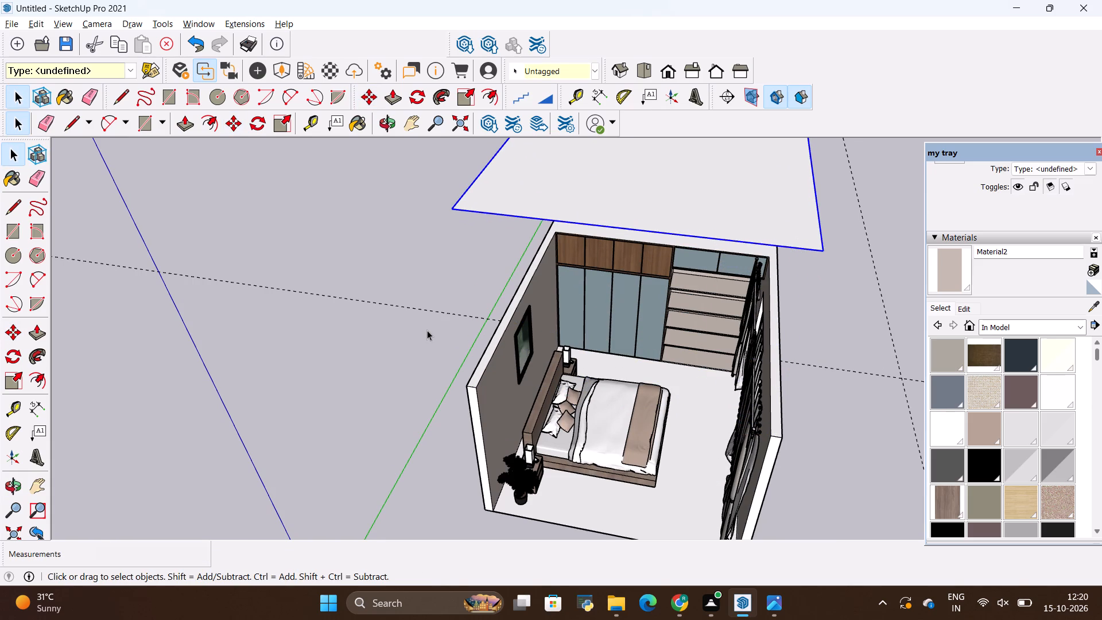
# Erase the dashed guide line running past the raised ceiling panel.
pyautogui.scroll(-11, 518, 340)
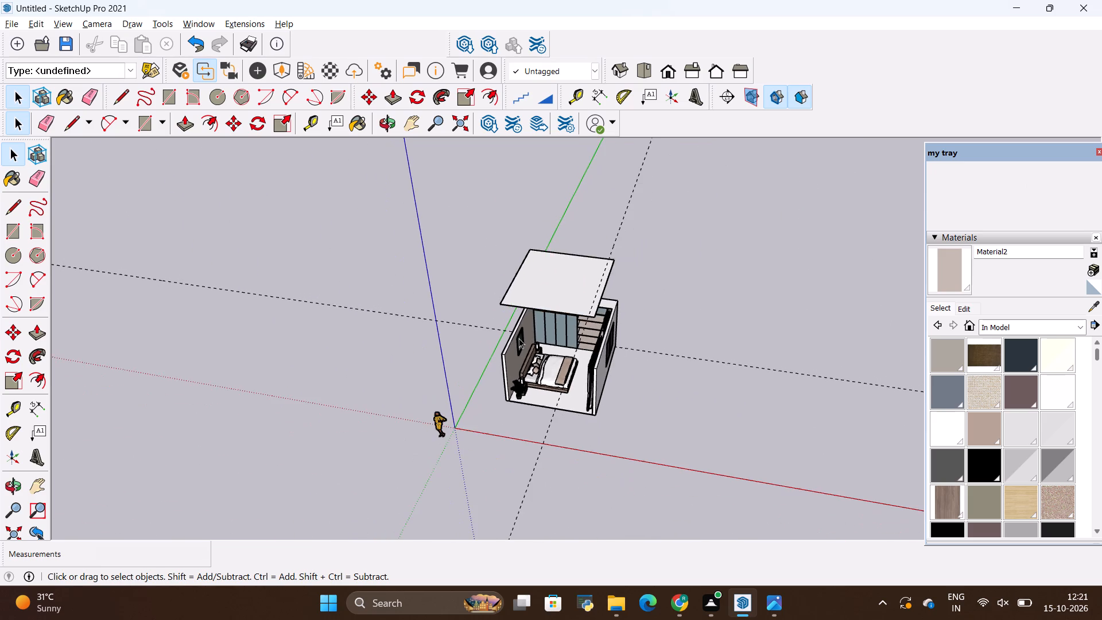
pyautogui.scroll(-2, 519, 338)
pyautogui.moveTo(498, 415); pyautogui.dragTo(606, 231, button='middle')
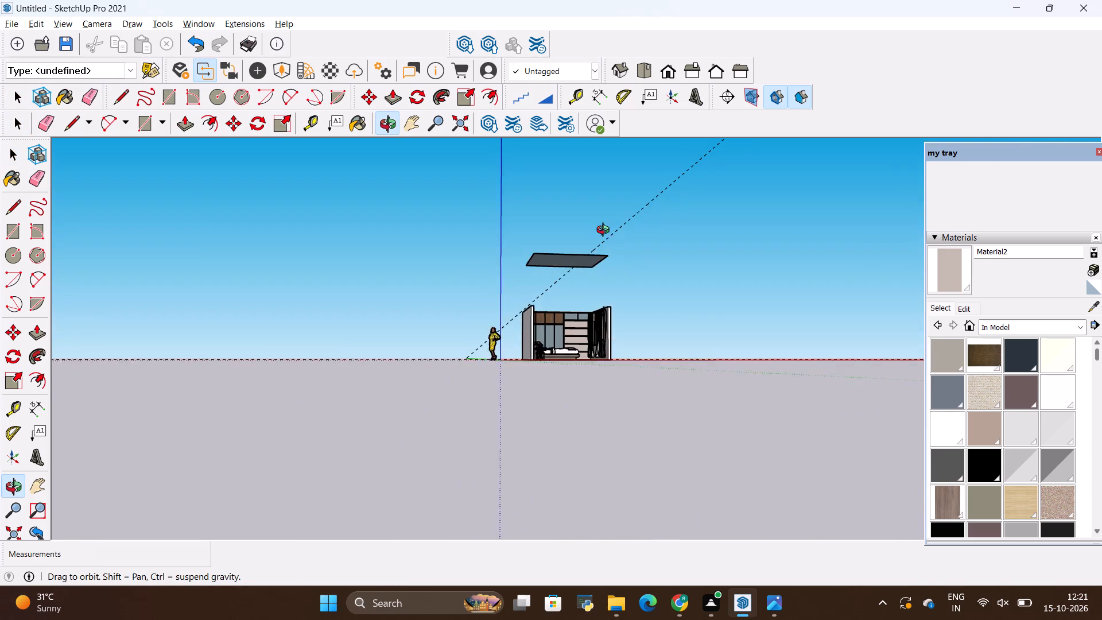
pyautogui.moveTo(606, 231); pyautogui.dragTo(610, 229, button='middle')
pyautogui.scroll(6, 606, 229)
pyautogui.moveTo(576, 318); pyautogui.dragTo(578, 252, button='middle')
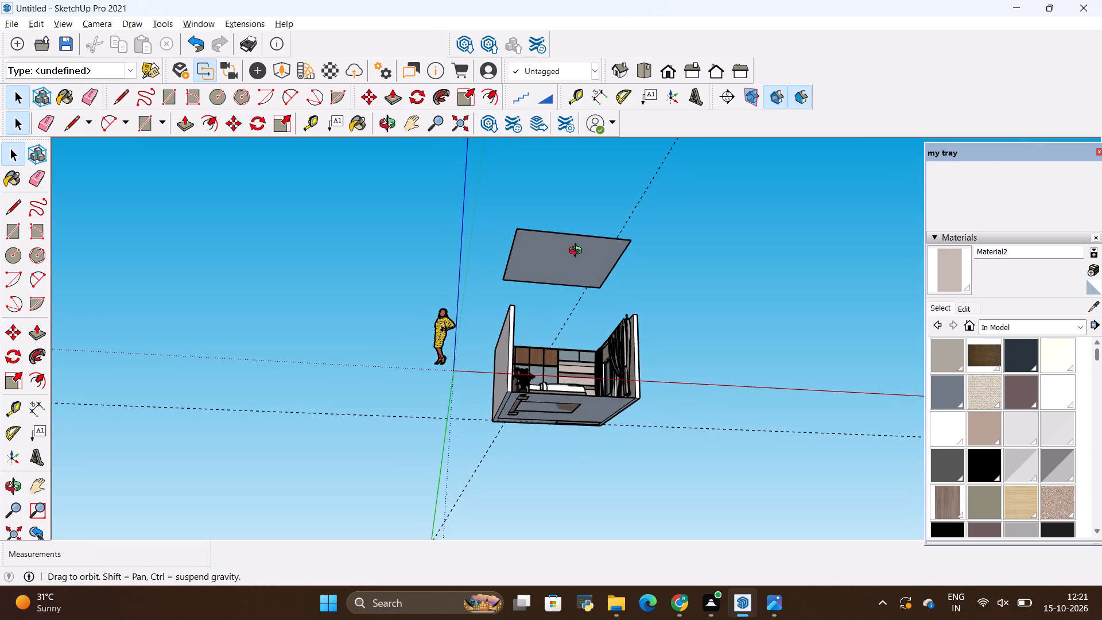
pyautogui.moveTo(578, 252); pyautogui.dragTo(585, 305, button='middle')
pyautogui.scroll(6, 569, 268)
pyautogui.moveTo(564, 291); pyautogui.dragTo(580, 323, button='middle')
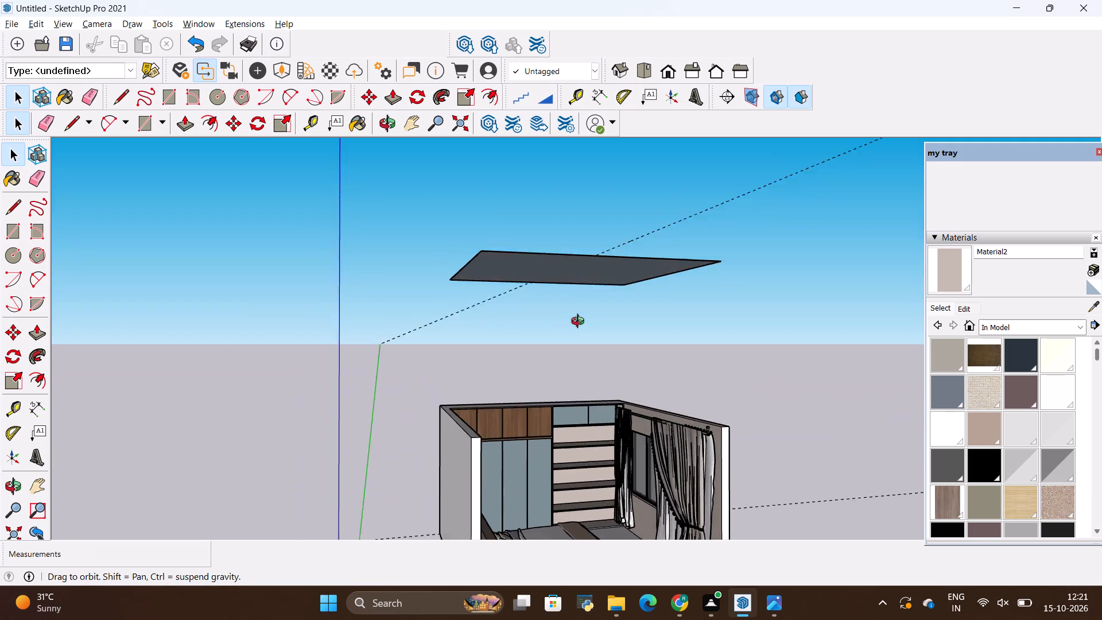
pyautogui.moveTo(580, 323); pyautogui.dragTo(571, 350, button='middle')
pyautogui.press('e')
pyautogui.moveTo(762, 201); pyautogui.dragTo(766, 223)
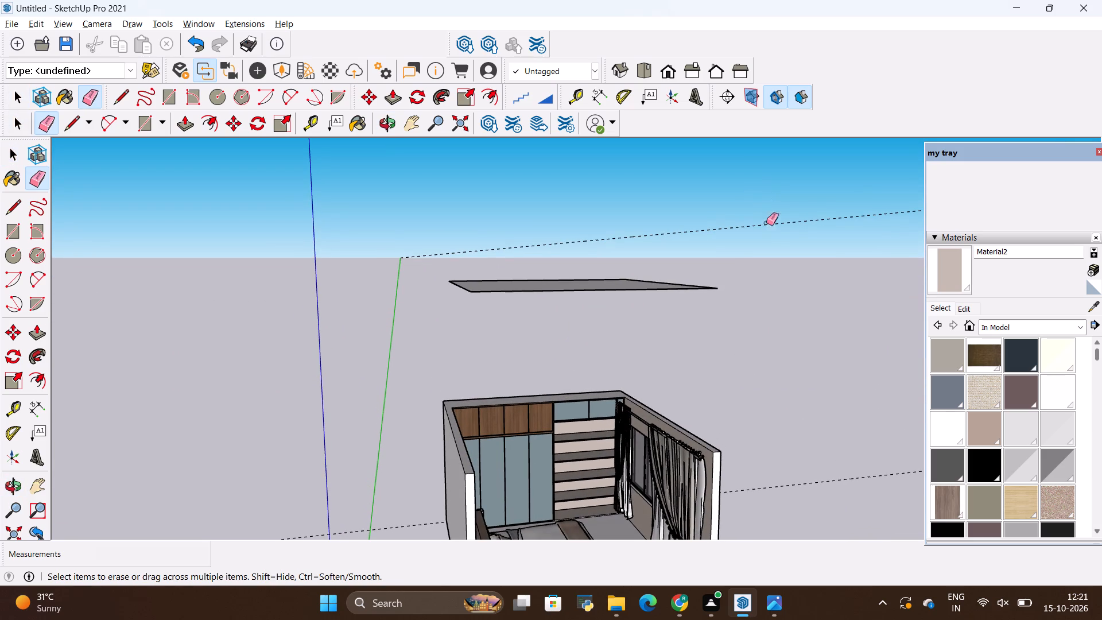
pyautogui.moveTo(766, 223); pyautogui.dragTo(773, 238)
pyautogui.press('space')
pyautogui.click(774, 345)
# Examine the underside of the raised ceiling panel and the room beneath it from below.
pyautogui.scroll(-4, 743, 312)
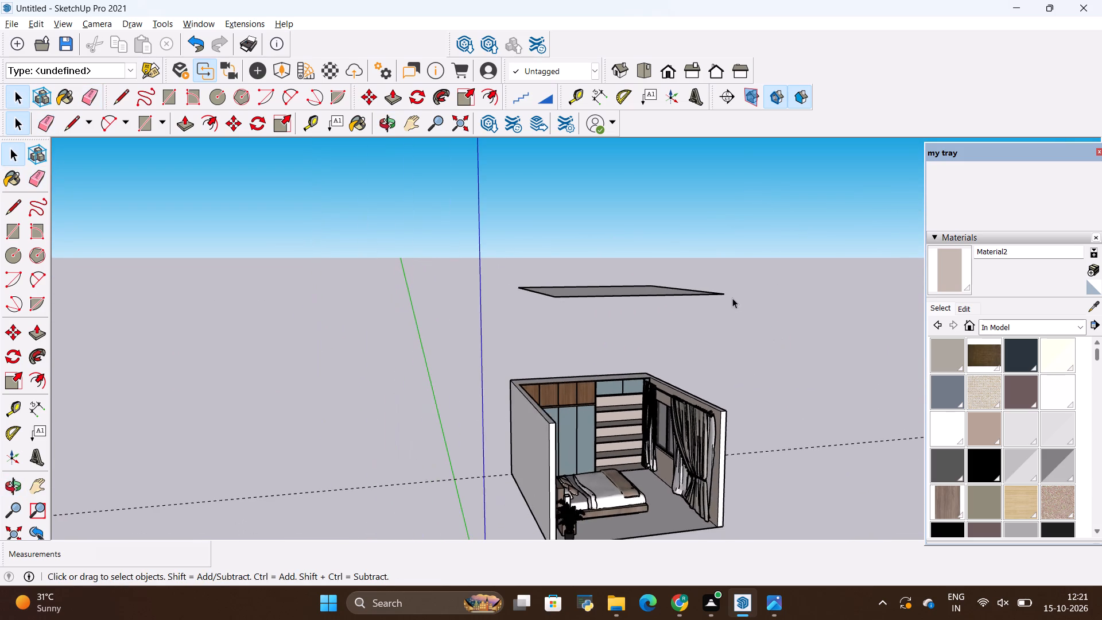
pyautogui.moveTo(702, 371); pyautogui.dragTo(693, 220, button='middle')
pyautogui.moveTo(680, 230); pyautogui.dragTo(668, 300, button='middle')
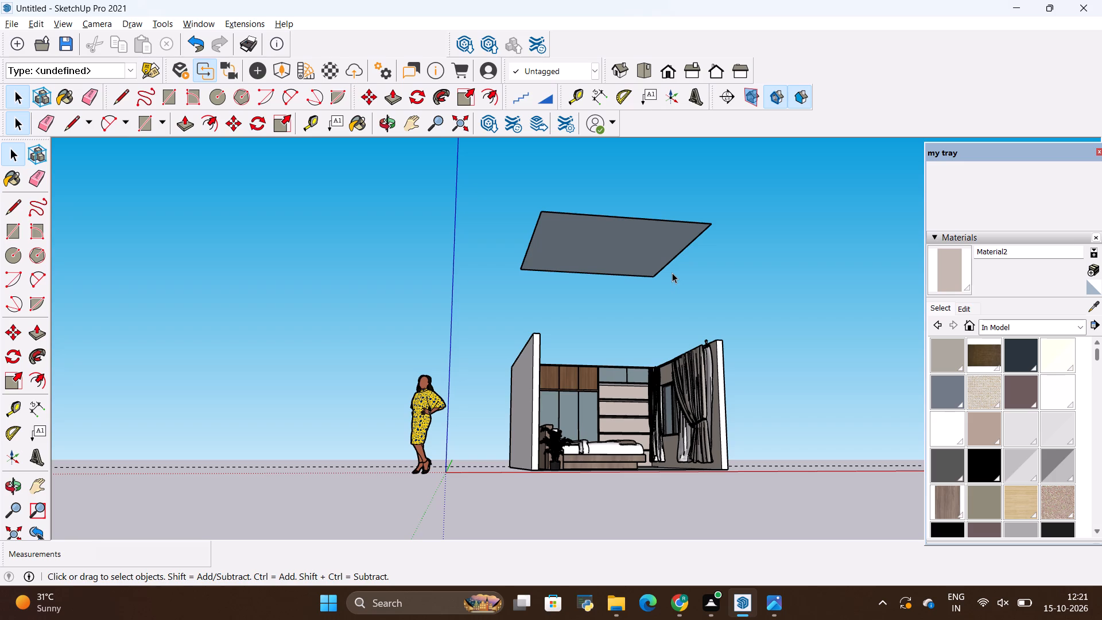
pyautogui.scroll(2, 672, 273)
pyautogui.scroll(-4, 672, 271)
pyautogui.moveTo(680, 335); pyautogui.dragTo(677, 235, button='middle')
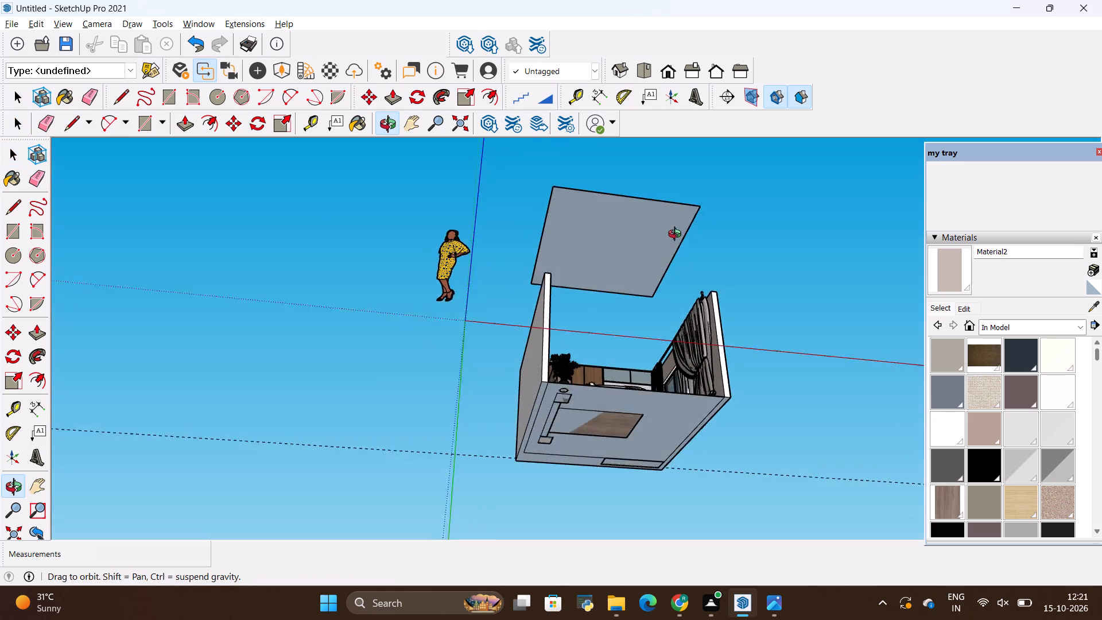
pyautogui.moveTo(677, 235); pyautogui.dragTo(685, 281, button='middle')
pyautogui.scroll(1, 685, 281)
pyautogui.scroll(2, 647, 253)
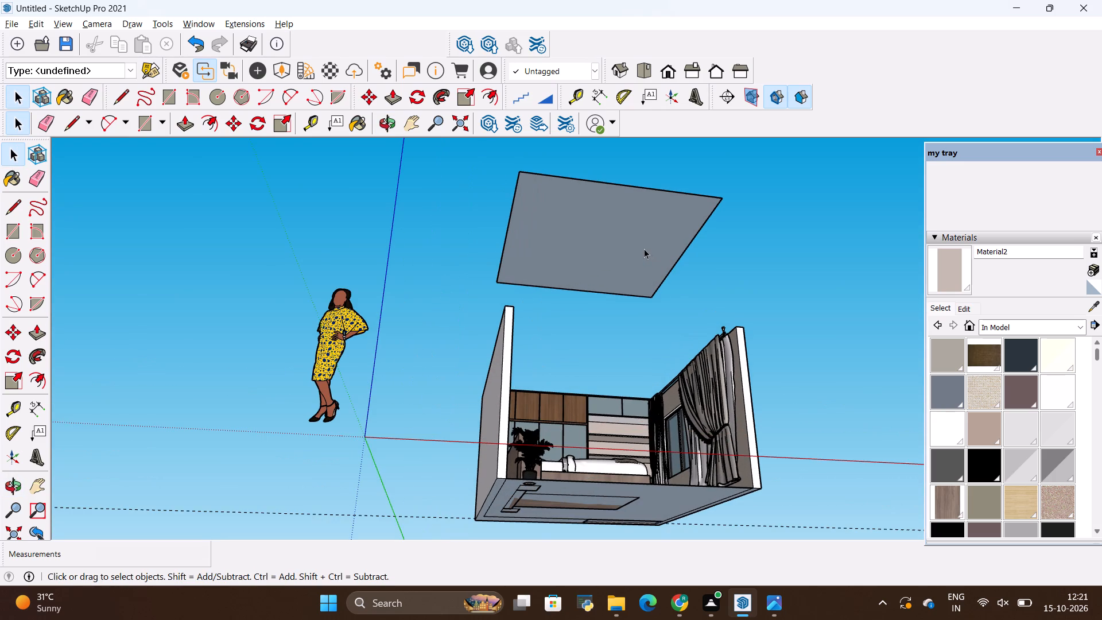
pyautogui.moveTo(643, 275); pyautogui.dragTo(624, 278, button='middle')
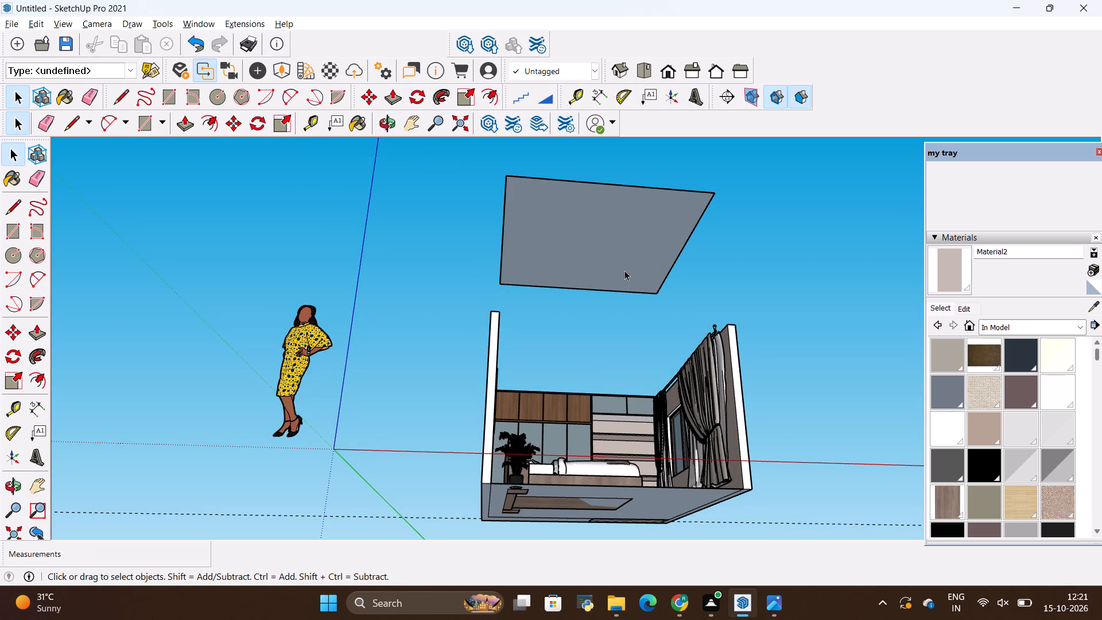
# Examine the raised ceiling panel's underside from several angles and check the reference photo for the ceiling design.
pyautogui.scroll(-1, 602, 247)
pyautogui.scroll(3, 602, 247)
pyautogui.moveTo(602, 249); pyautogui.dragTo(634, 229, button='middle')
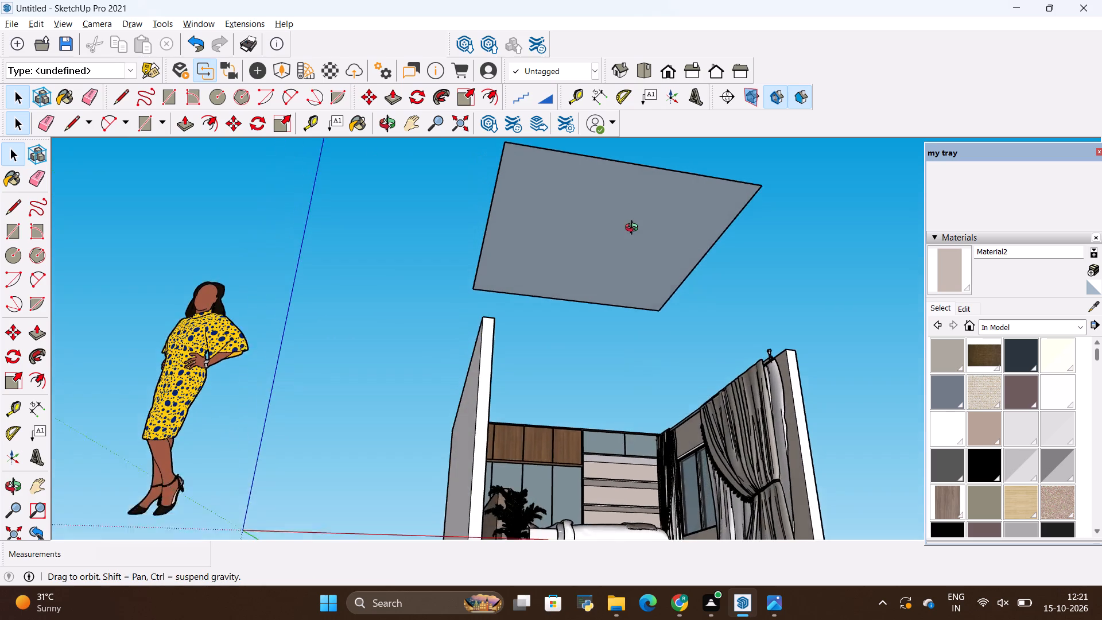
pyautogui.moveTo(634, 229); pyautogui.dragTo(625, 255, button='middle')
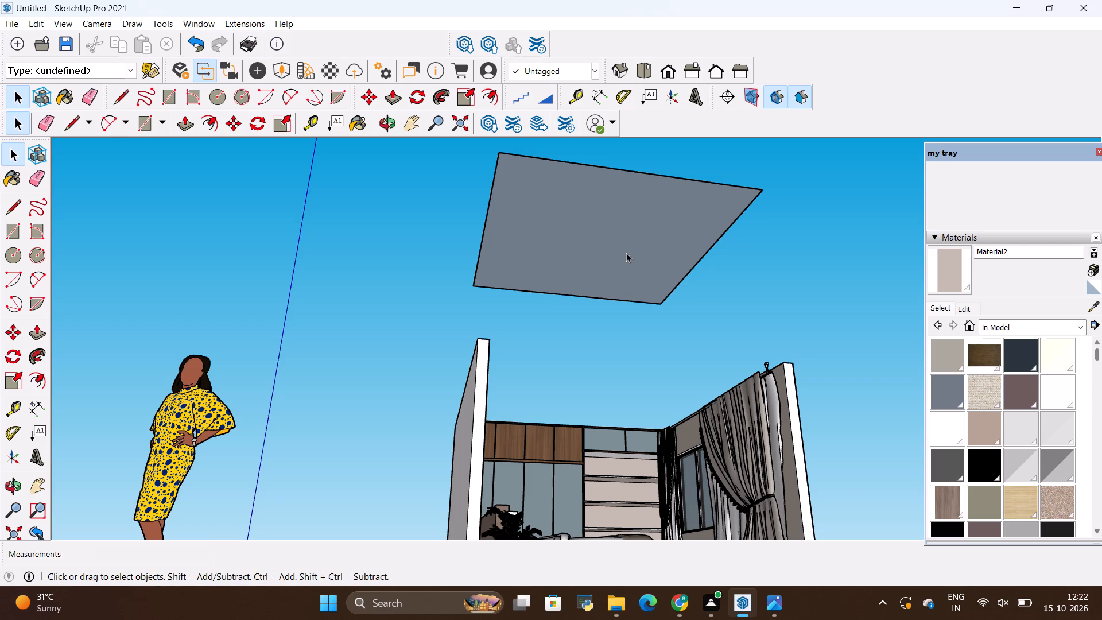
pyautogui.scroll(-3, 626, 253)
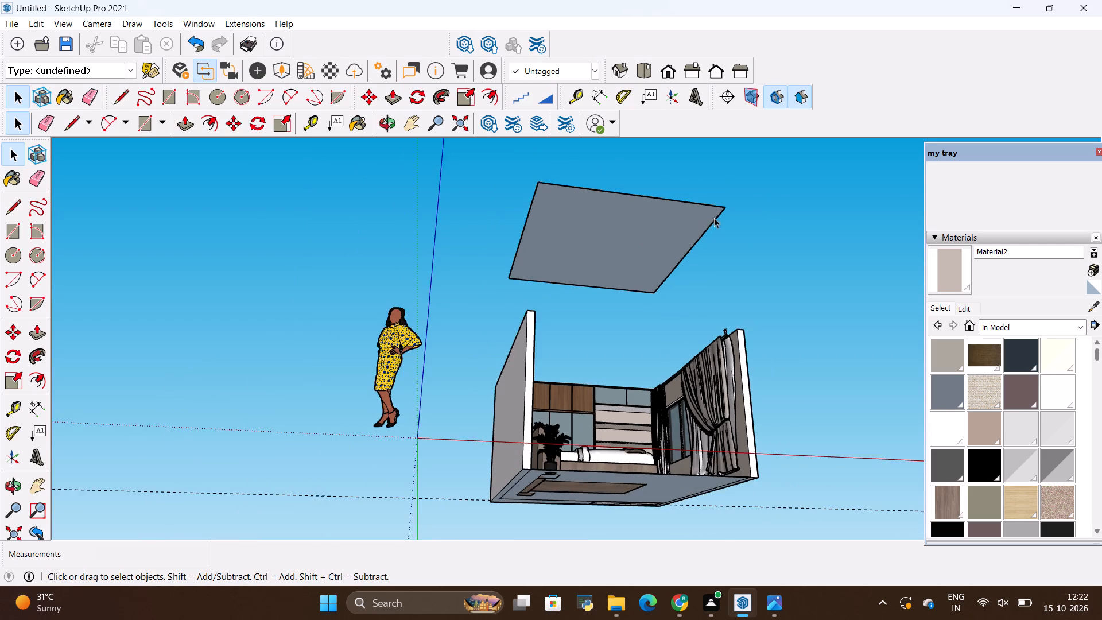
pyautogui.scroll(-3, 744, 199)
pyautogui.scroll(9, 716, 192)
pyautogui.moveTo(724, 291); pyautogui.dragTo(723, 261, button='middle')
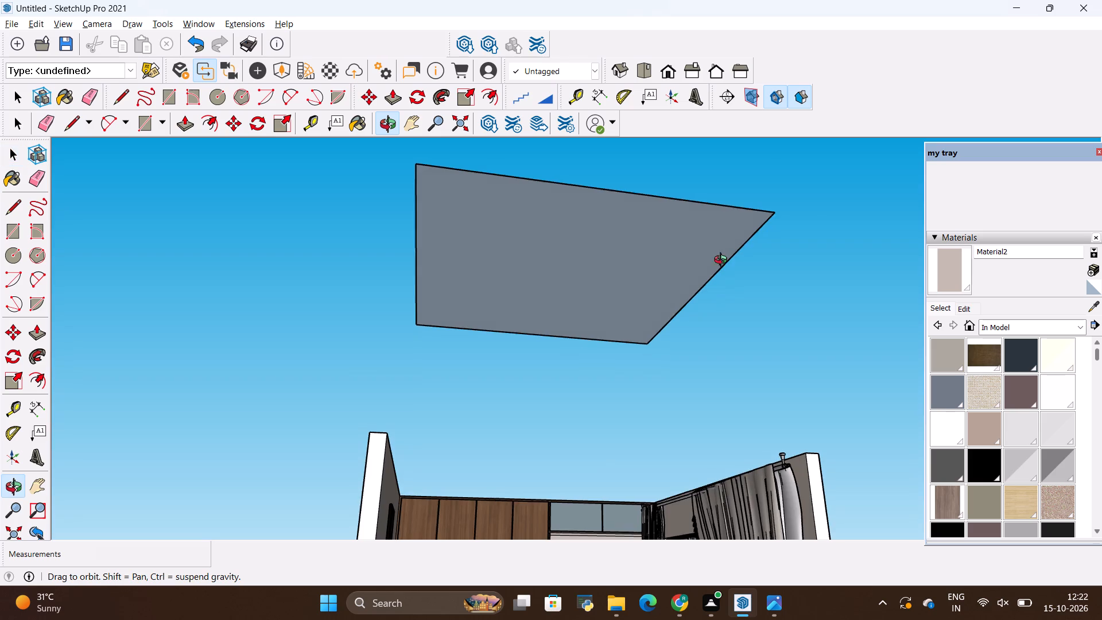
pyautogui.moveTo(723, 261); pyautogui.dragTo(723, 242, button='middle')
pyautogui.scroll(-4, 720, 248)
pyautogui.scroll(6, 700, 181)
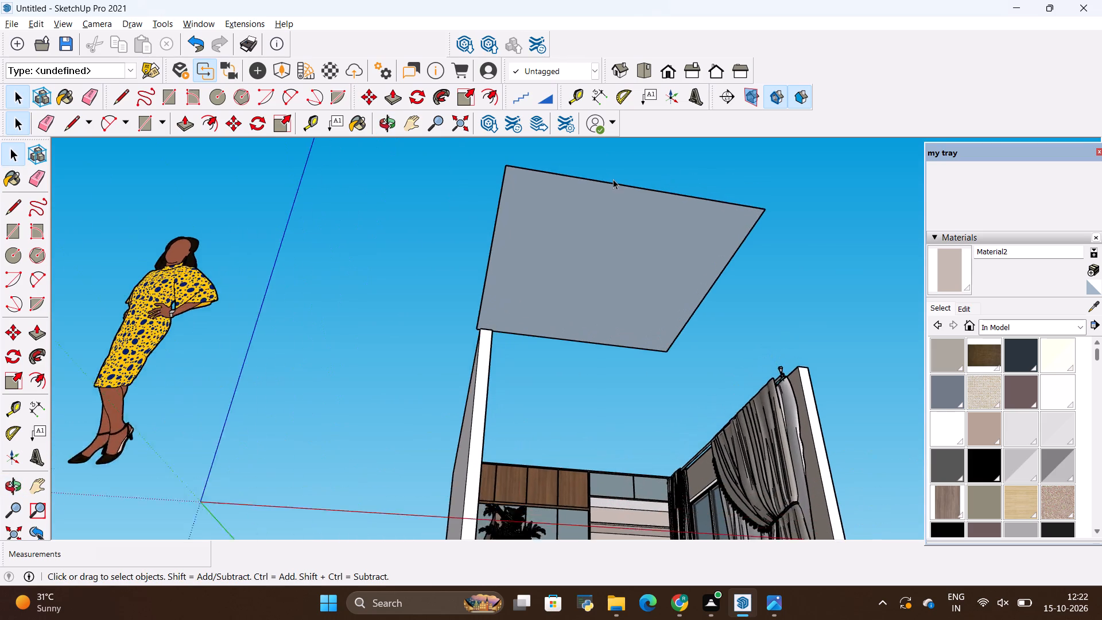
pyautogui.scroll(4, 613, 179)
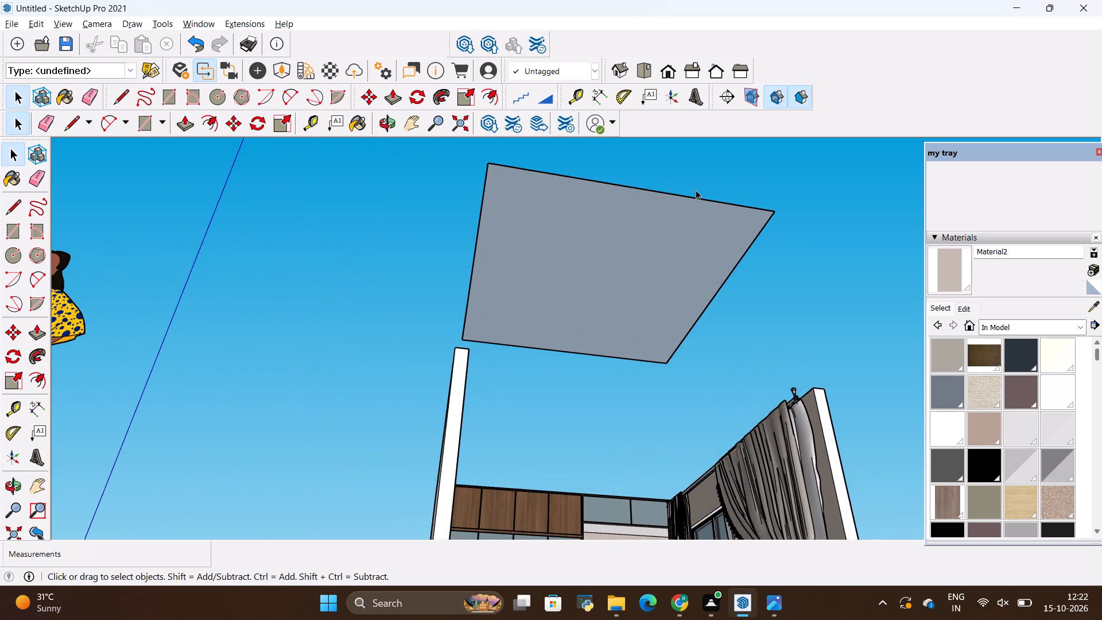
pyautogui.scroll(6, 693, 184)
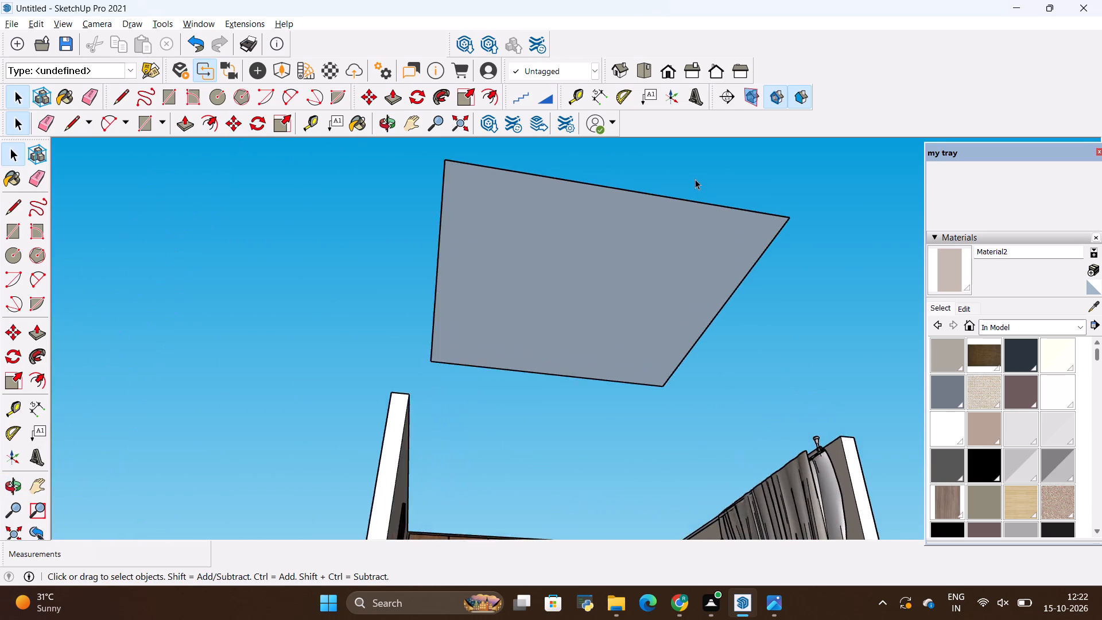
pyautogui.scroll(2, 695, 179)
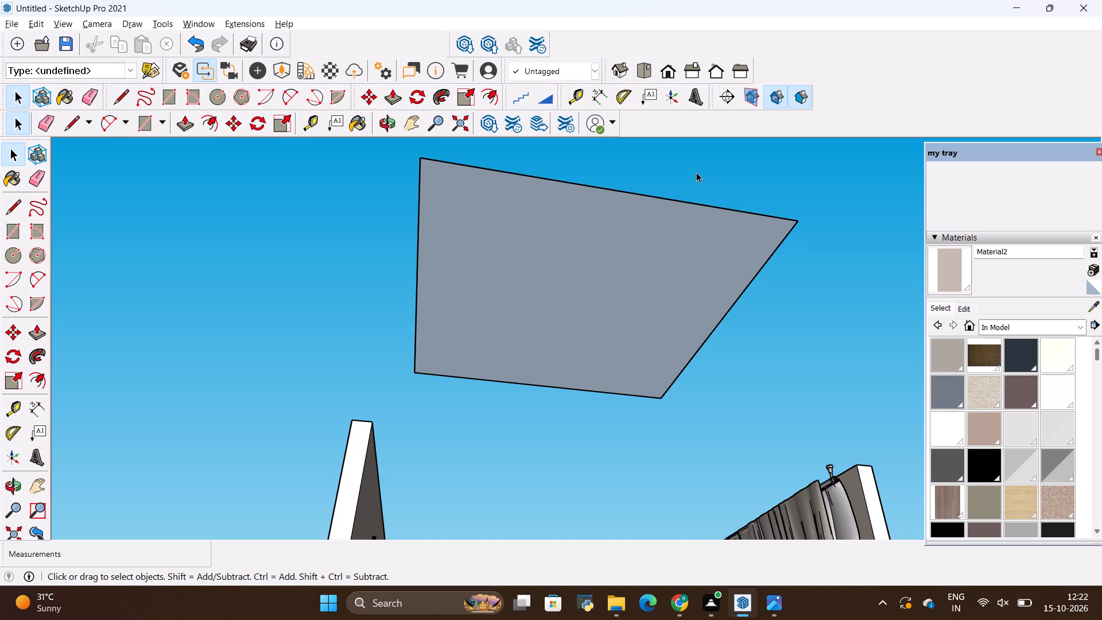
pyautogui.hotkey('alt', 'Tab')
pyautogui.hotkey('alt', 'Tab')
# Reverse the ceiling panel's face inside its group so the front side points down into the room, and leave the group.
pyautogui.press('space')
pyautogui.doubleClick(690, 248)
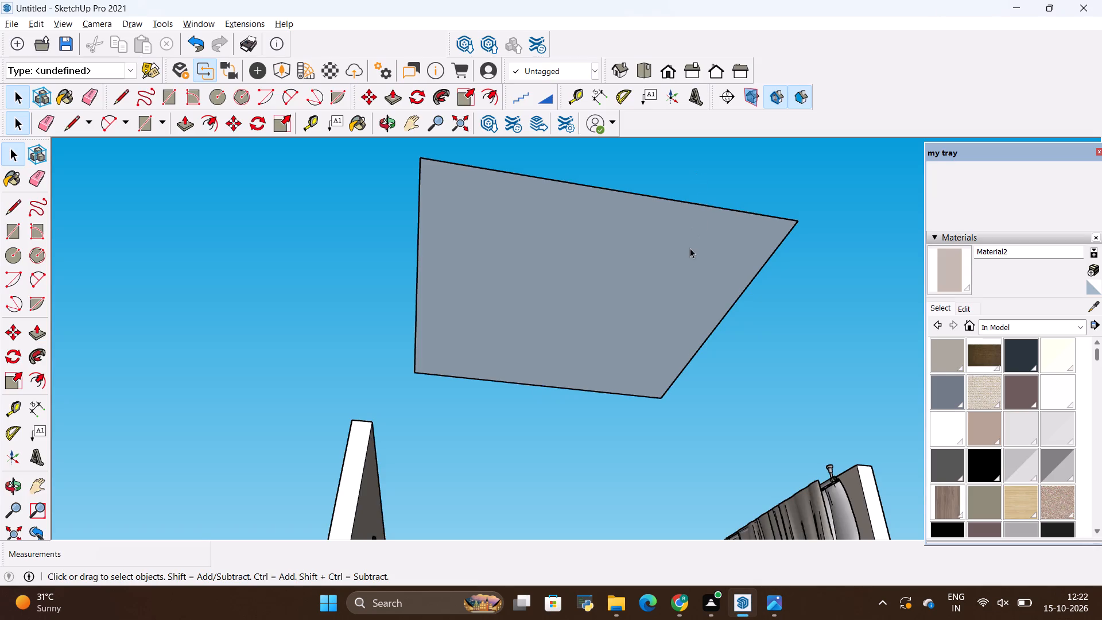
pyautogui.rightClick(689, 243)
pyautogui.click(729, 375)
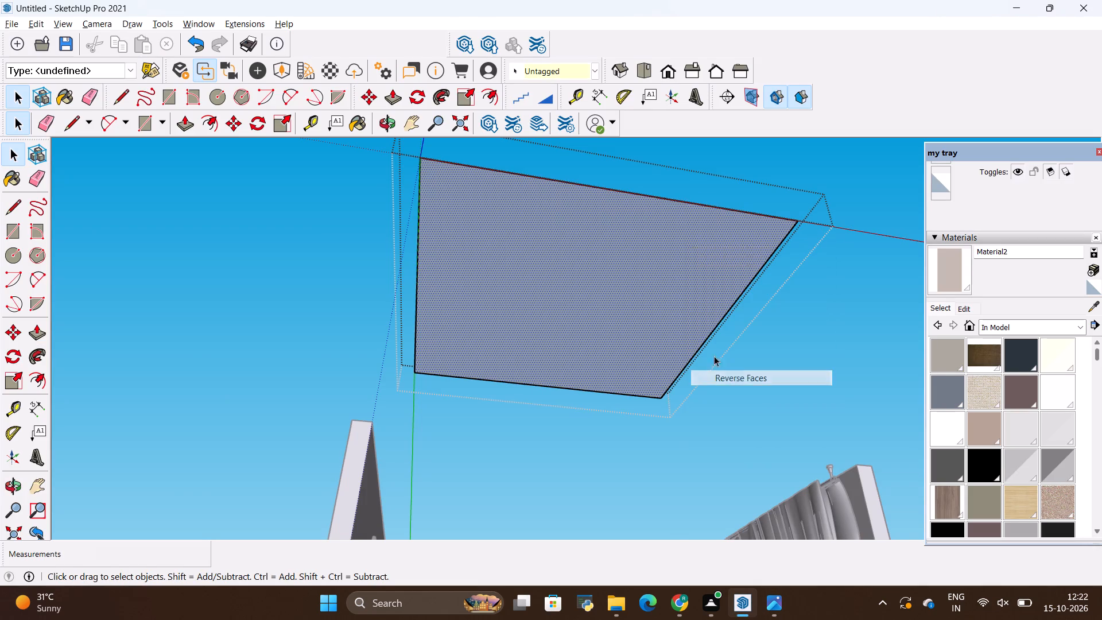
pyautogui.press('space')
pyautogui.click(372, 281)
# Examine the reversed underside of the ceiling panel and its position above the room walls from several low angles.
pyautogui.scroll(-4, 398, 266)
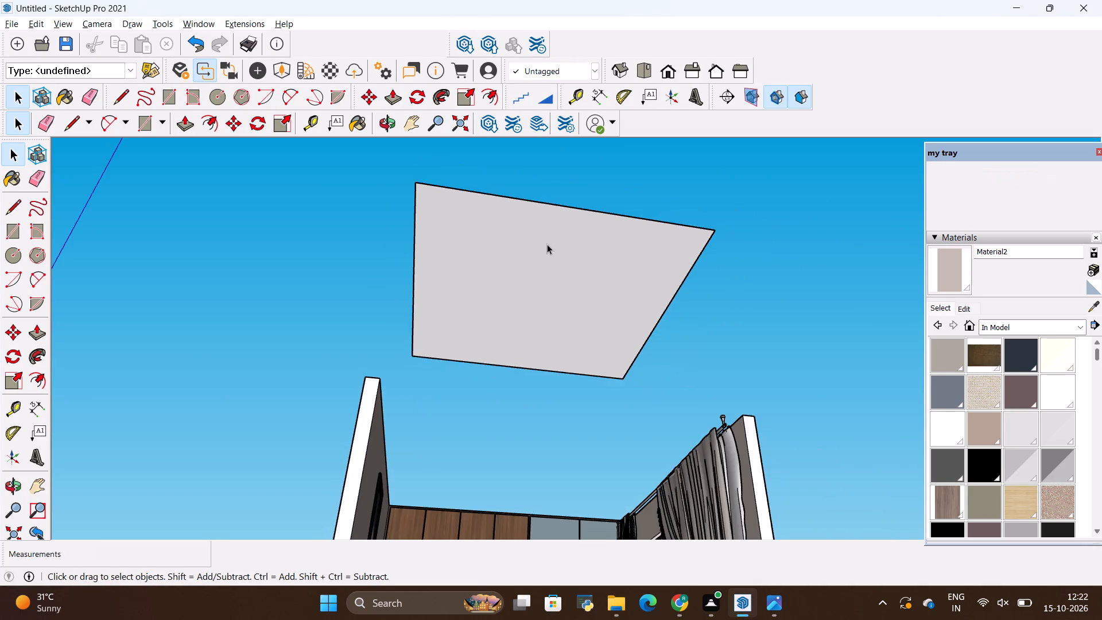
pyautogui.moveTo(547, 259); pyautogui.dragTo(534, 350, button='middle')
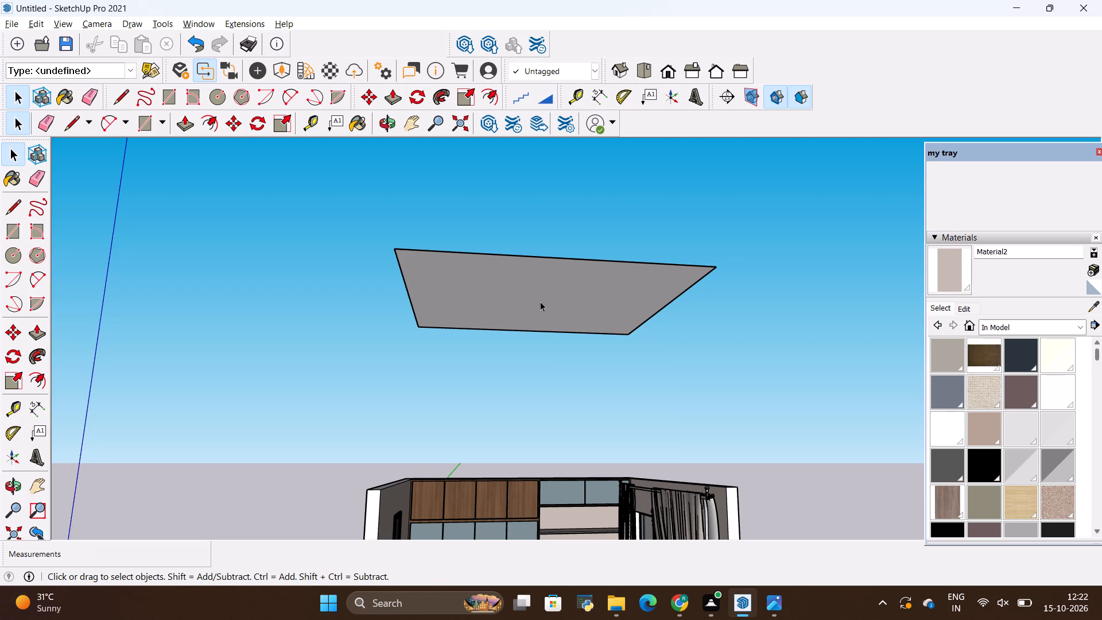
pyautogui.moveTo(581, 331); pyautogui.dragTo(688, 261, button='middle')
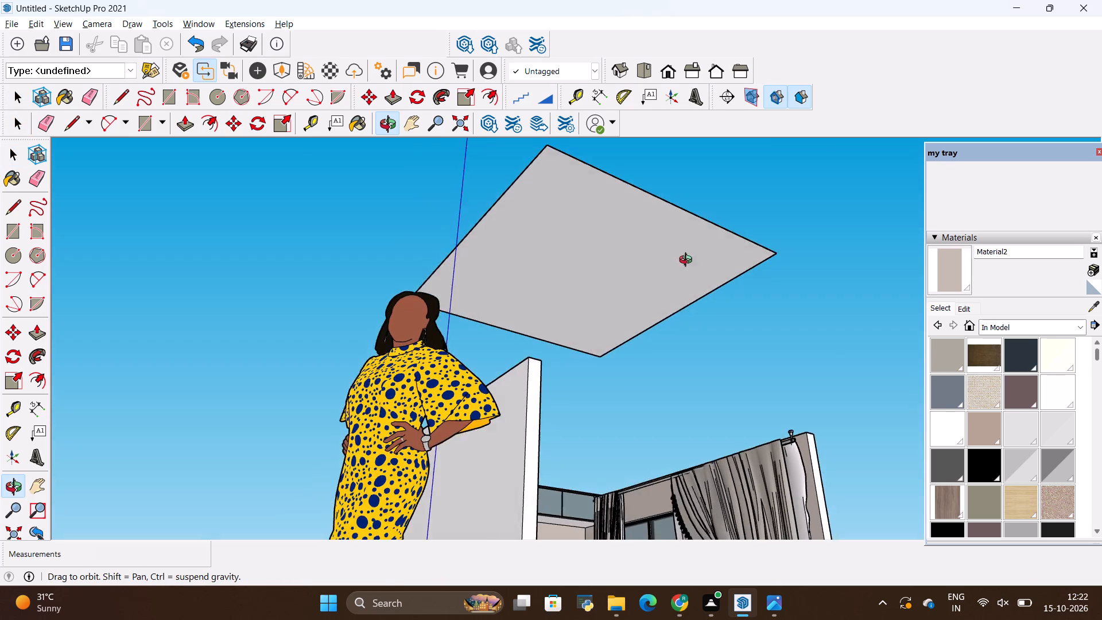
pyautogui.moveTo(688, 261); pyautogui.dragTo(618, 286, button='middle')
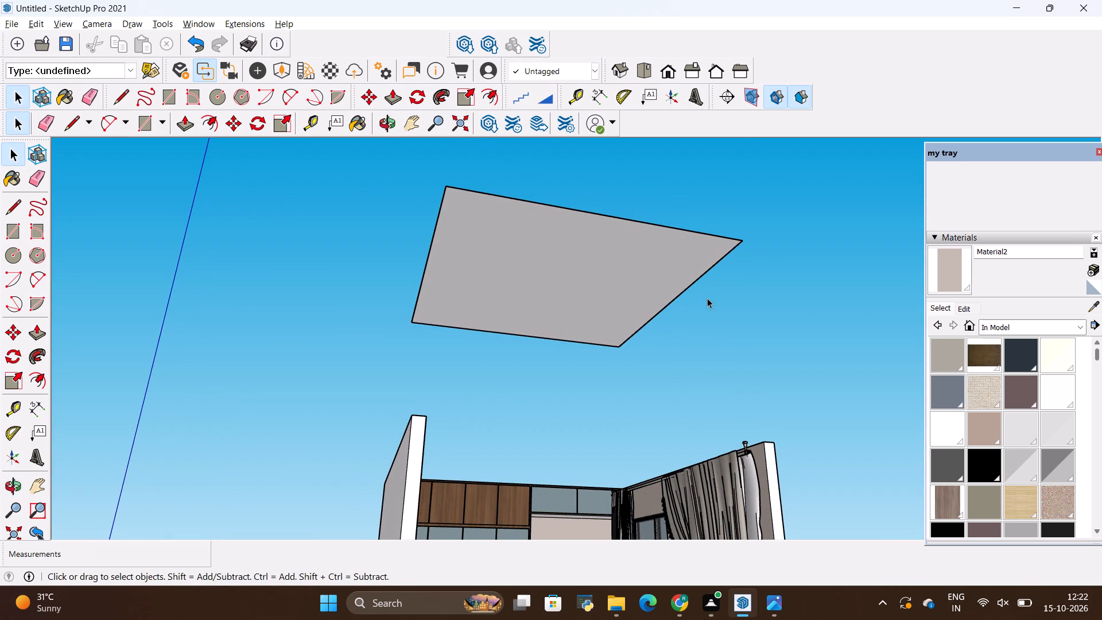
pyautogui.moveTo(709, 300); pyautogui.dragTo(692, 304, button='middle')
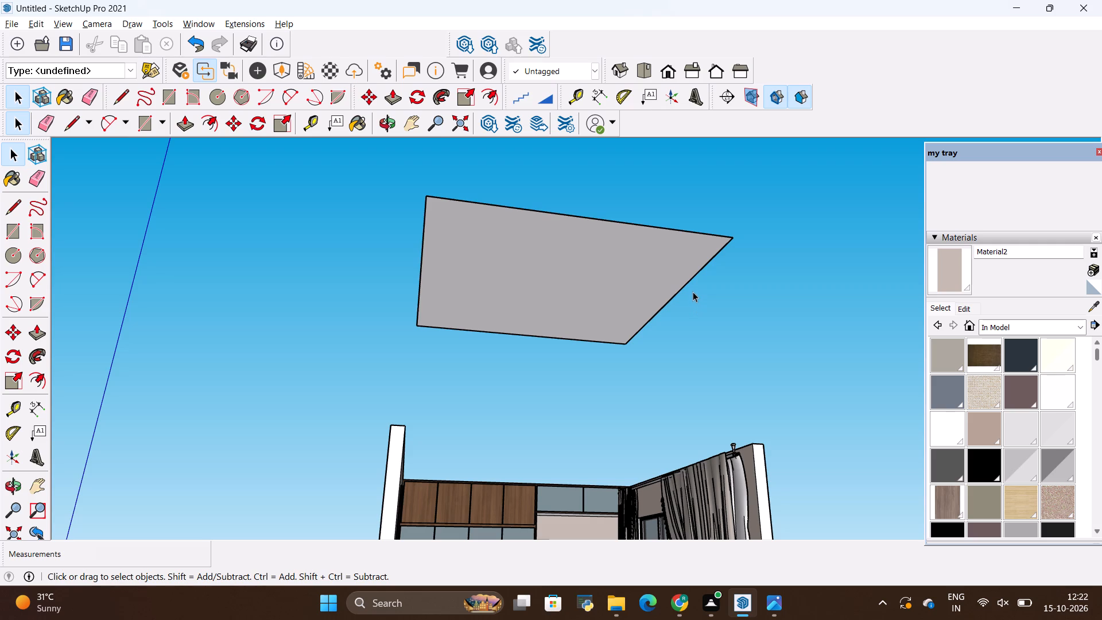
pyautogui.moveTo(747, 323); pyautogui.dragTo(750, 305, button='middle')
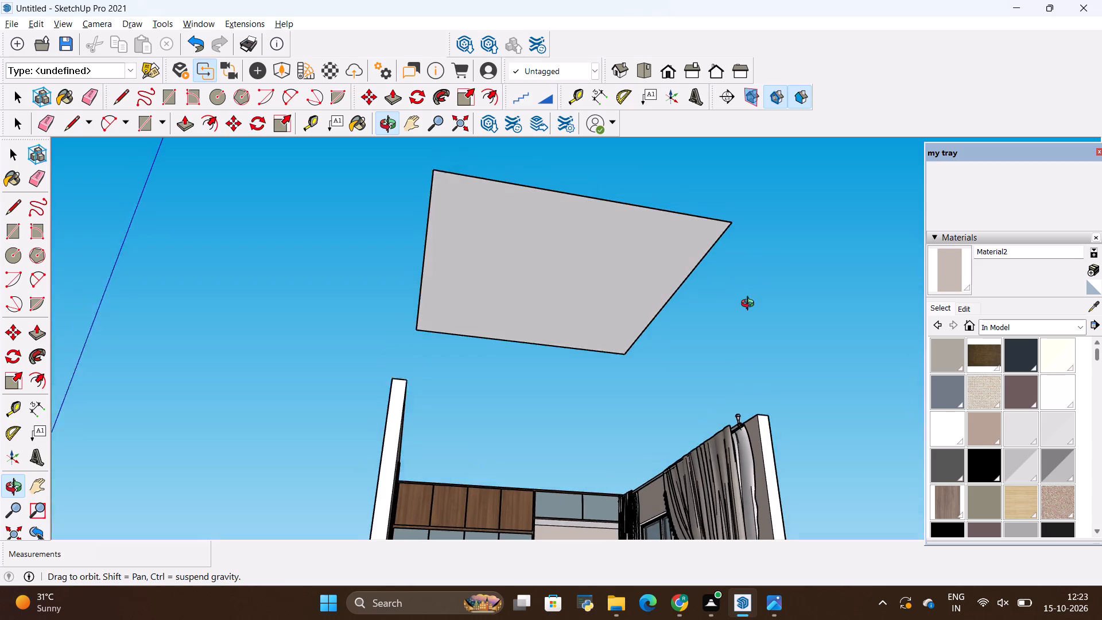
pyautogui.moveTo(750, 305); pyautogui.dragTo(750, 307, button='middle')
pyautogui.scroll(-4, 647, 307)
pyautogui.scroll(2, 650, 236)
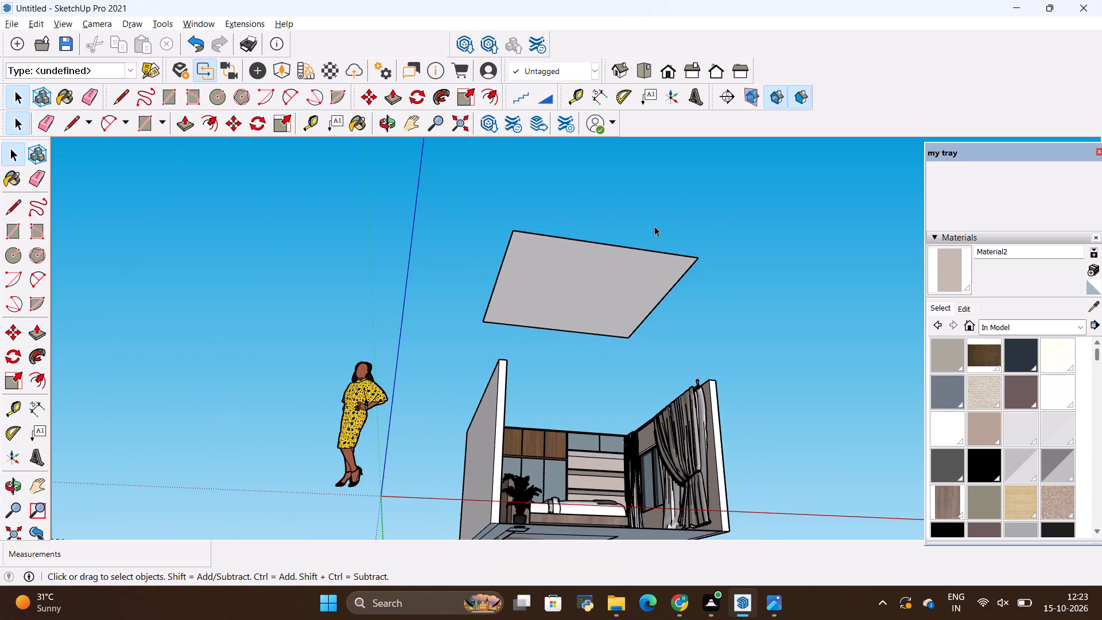
pyautogui.scroll(3, 654, 226)
pyautogui.moveTo(679, 321); pyautogui.dragTo(645, 281, button='middle')
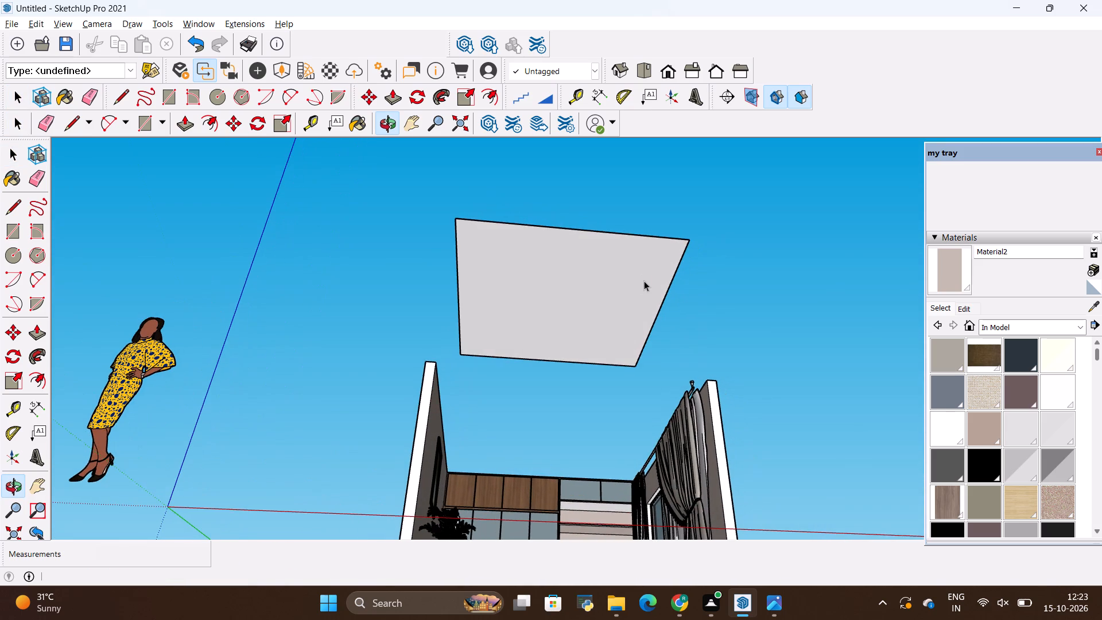
pyautogui.moveTo(642, 302); pyautogui.dragTo(705, 308, button='middle')
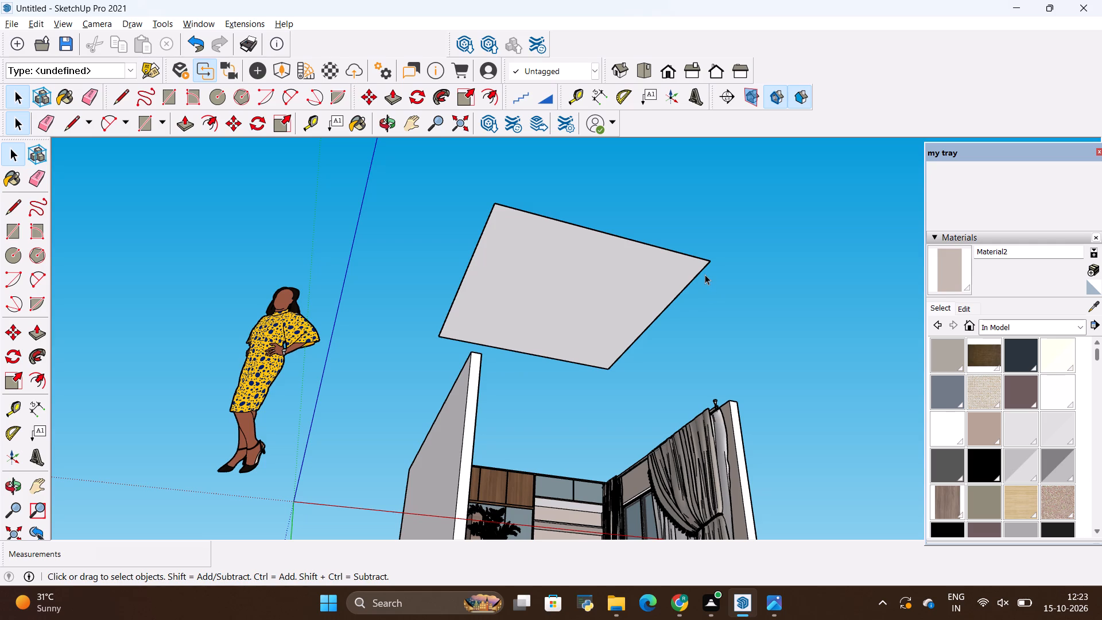
pyautogui.scroll(4, 674, 258)
pyautogui.scroll(-2, 636, 251)
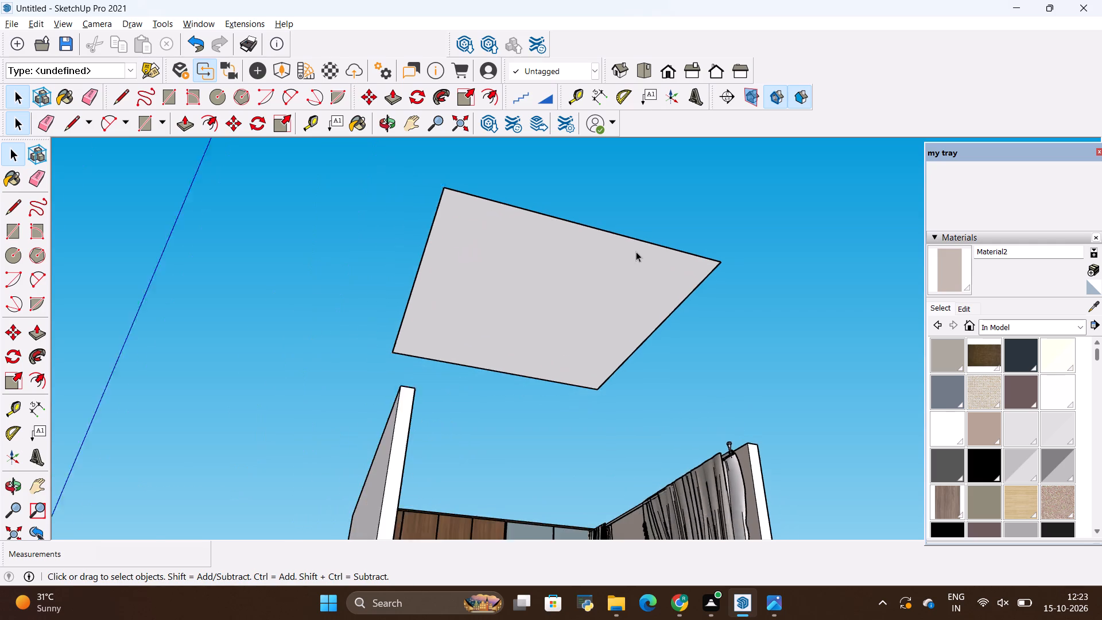
pyautogui.scroll(-1, 636, 251)
pyautogui.moveTo(678, 273); pyautogui.dragTo(672, 245, button='middle')
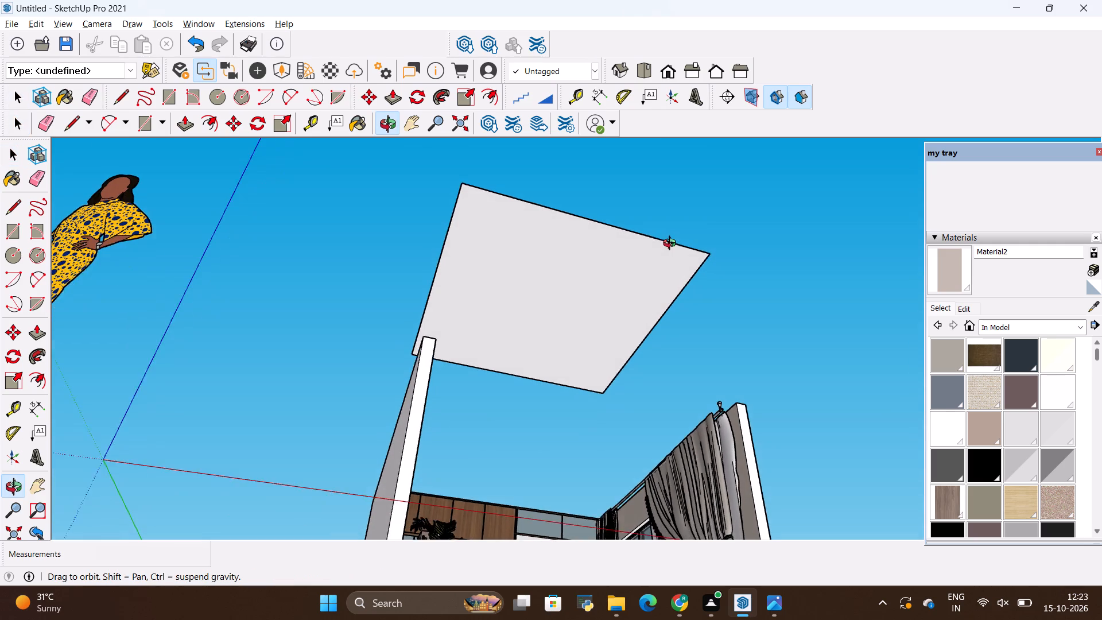
pyautogui.moveTo(672, 245); pyautogui.dragTo(671, 242, button='middle')
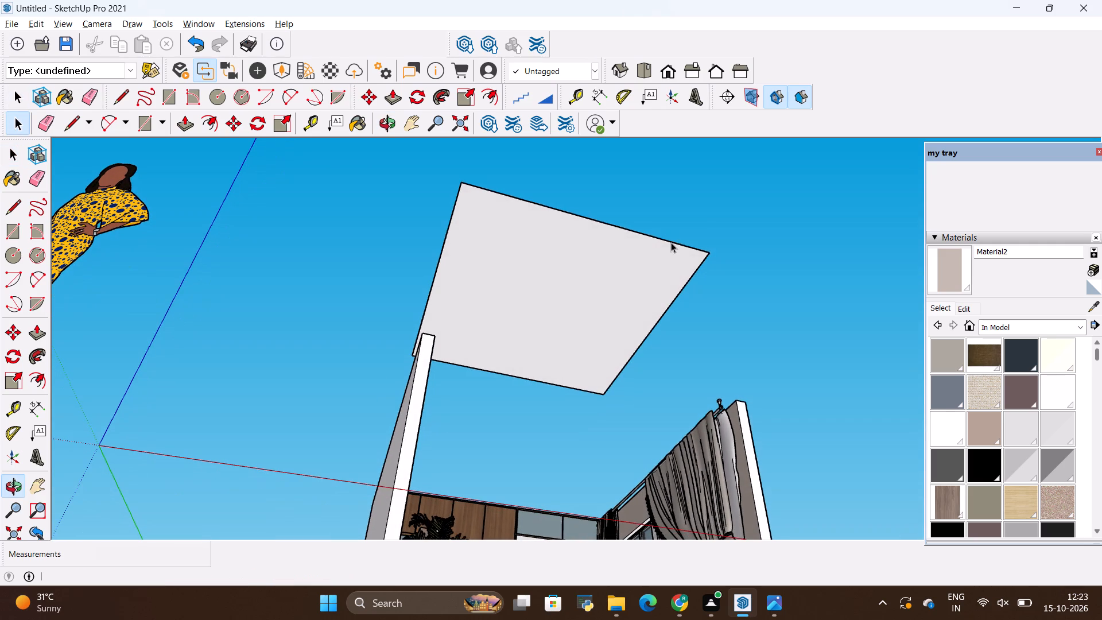
pyautogui.moveTo(647, 291); pyautogui.dragTo(635, 273, button='middle')
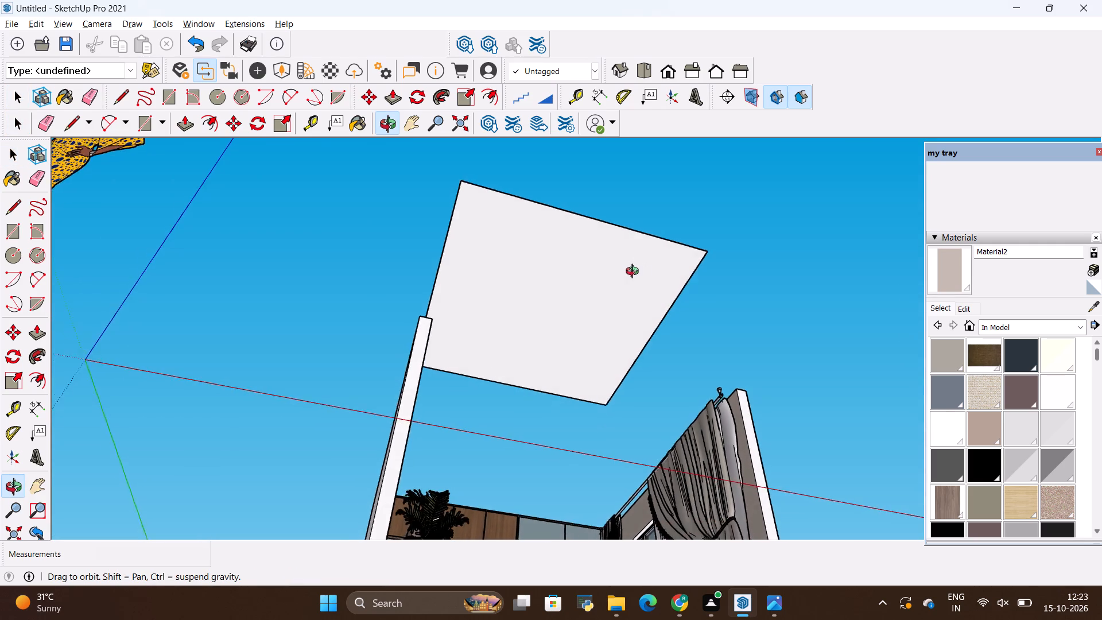
pyautogui.moveTo(635, 273); pyautogui.dragTo(603, 284, button='middle')
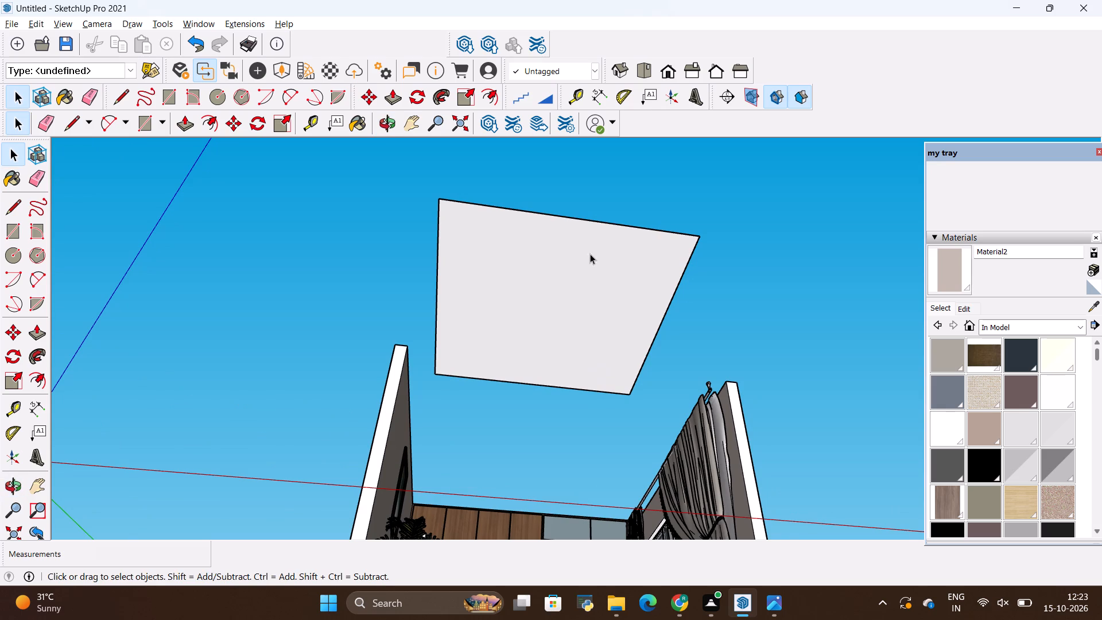
pyautogui.scroll(7, 569, 237)
pyautogui.scroll(-2, 628, 238)
pyautogui.moveTo(627, 256); pyautogui.dragTo(646, 284, button='middle')
pyautogui.moveTo(646, 284); pyautogui.dragTo(665, 294, button='middle')
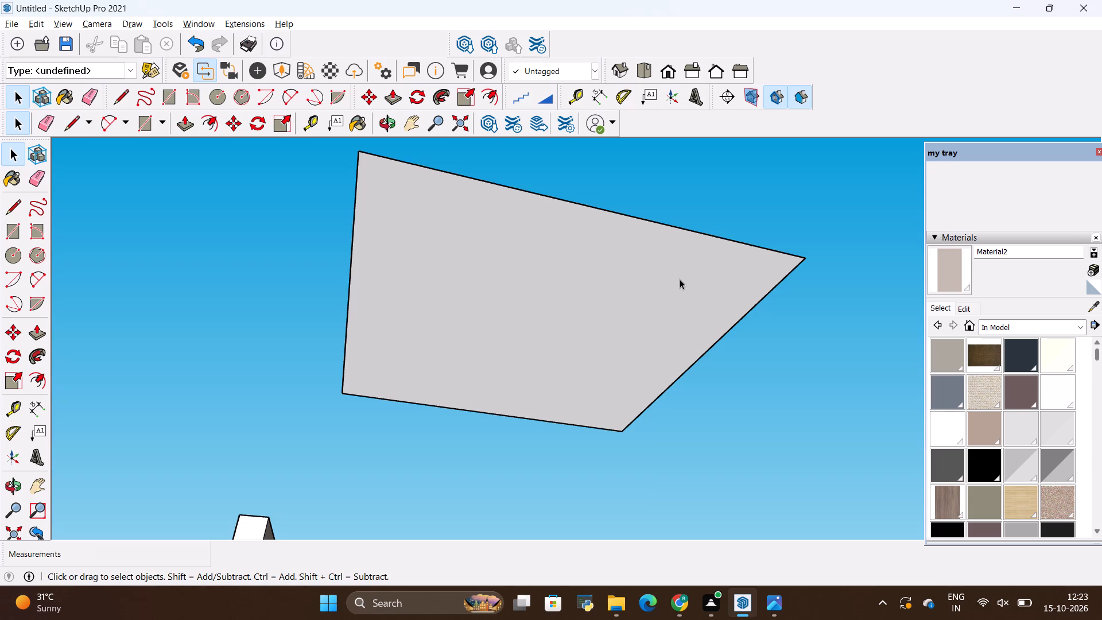
pyautogui.scroll(2, 676, 275)
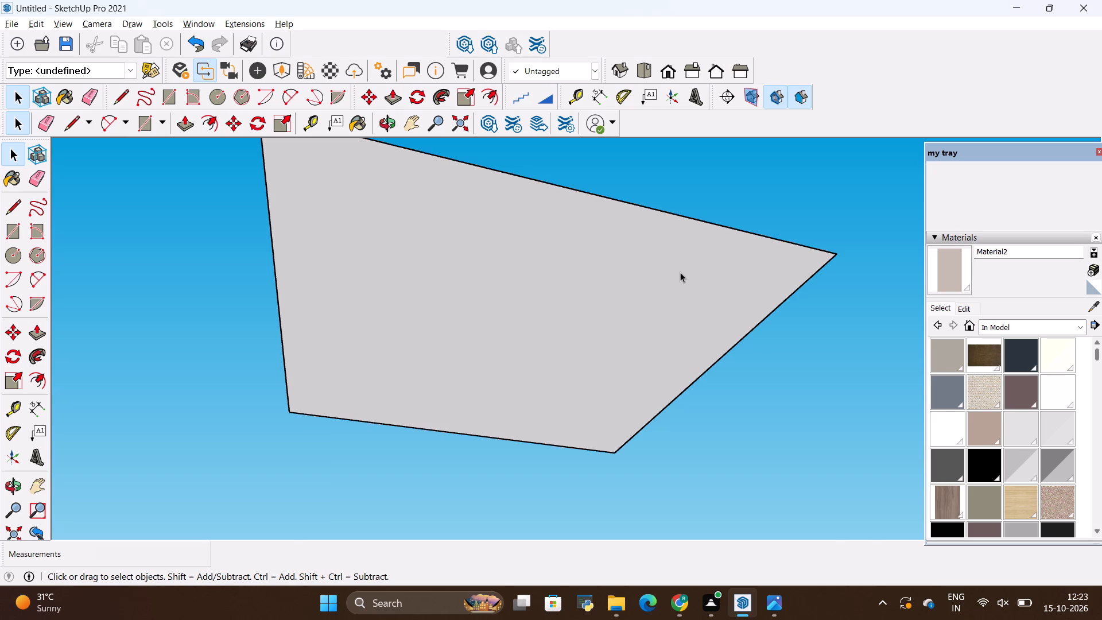
pyautogui.scroll(-6, 680, 272)
pyautogui.moveTo(684, 284); pyautogui.dragTo(649, 258, button='middle')
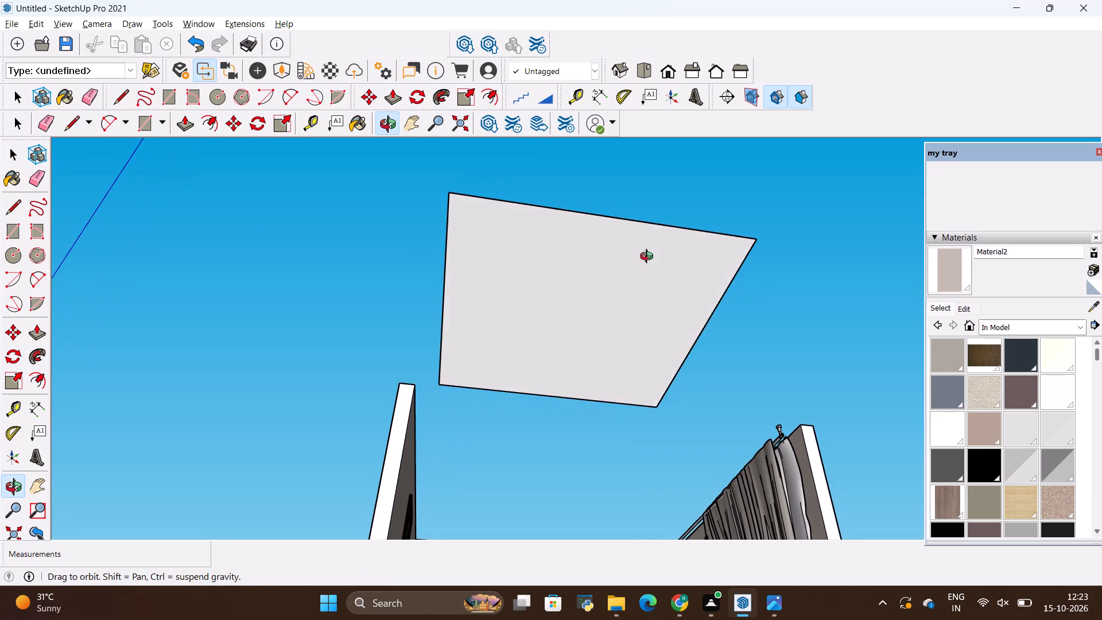
pyautogui.moveTo(649, 258); pyautogui.dragTo(634, 262, button='middle')
pyautogui.scroll(2, 634, 261)
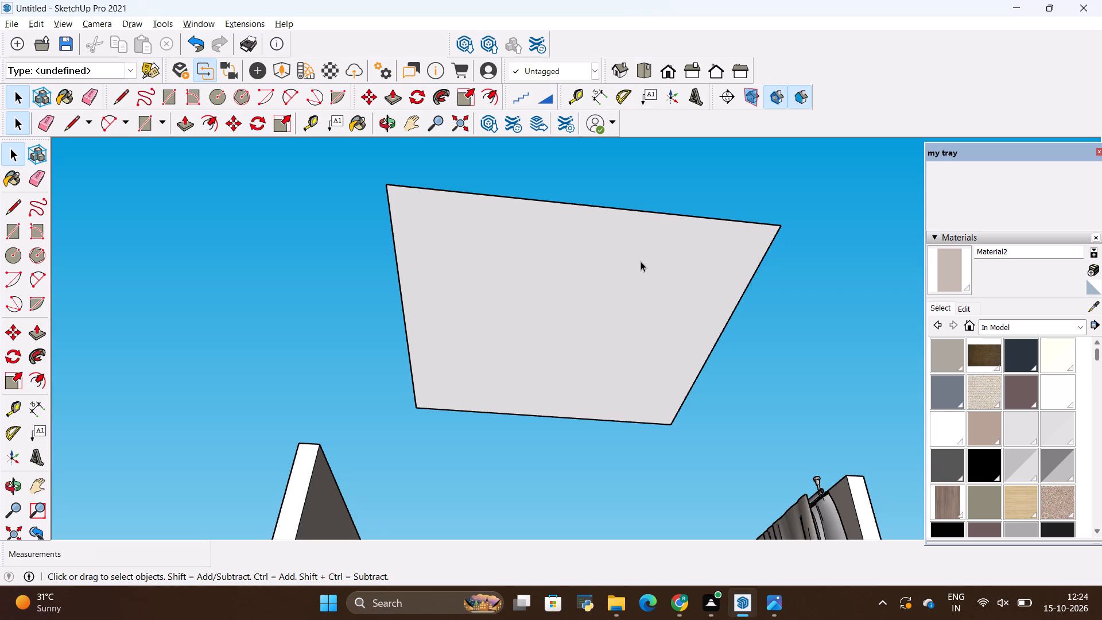
pyautogui.scroll(-3, 626, 267)
pyautogui.moveTo(626, 336); pyautogui.dragTo(664, 352, button='middle')
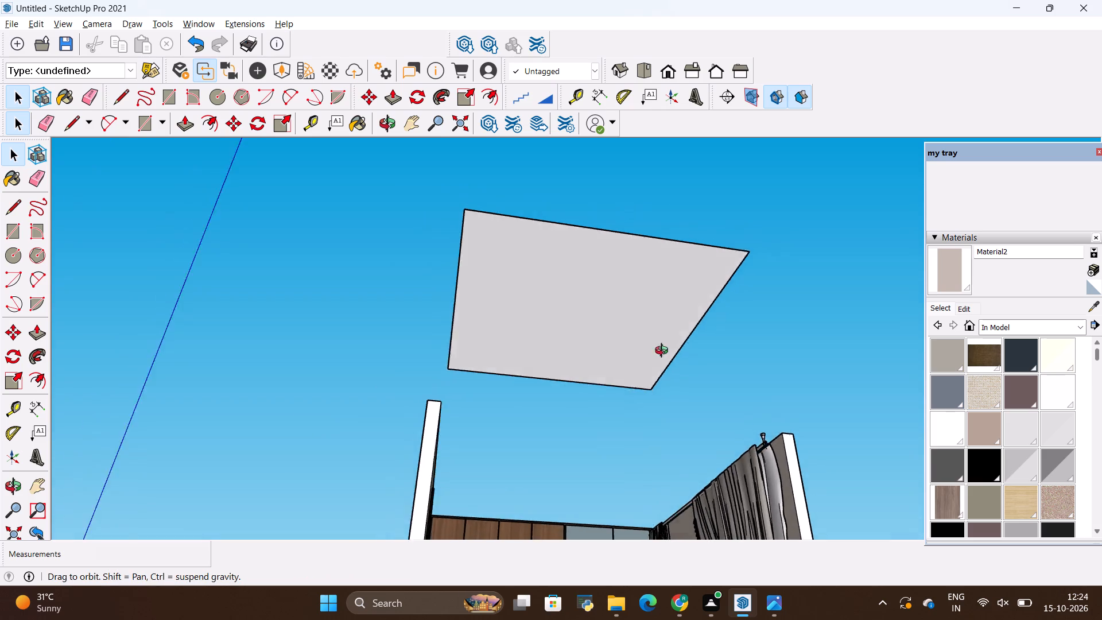
pyautogui.moveTo(664, 352); pyautogui.dragTo(595, 301, button='middle')
pyautogui.scroll(4, 632, 270)
pyautogui.moveTo(636, 304); pyautogui.dragTo(706, 355, button='middle')
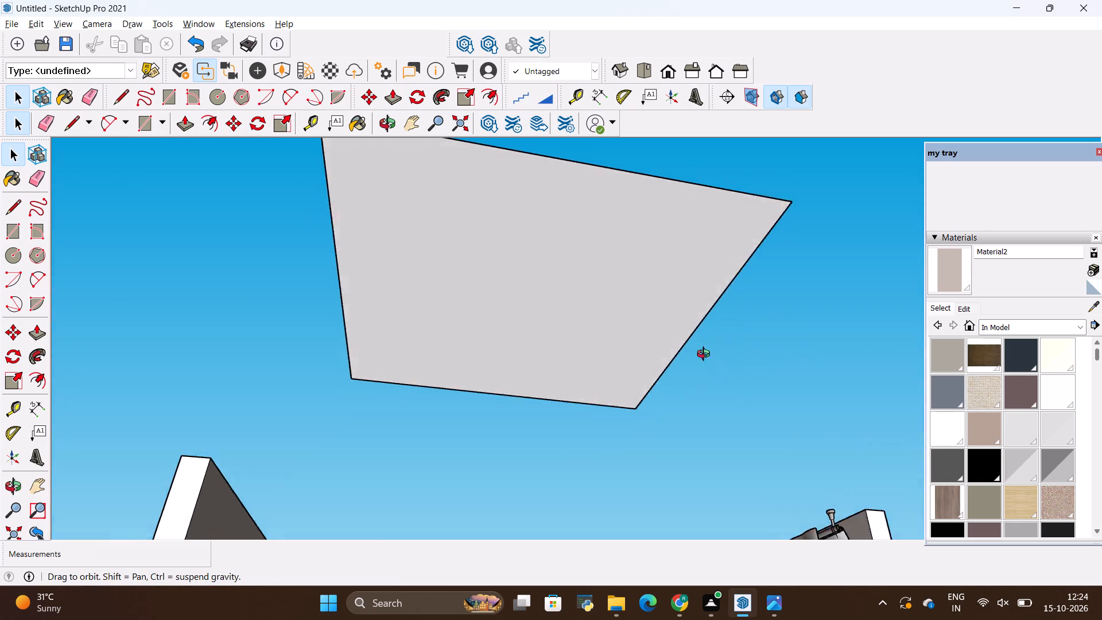
pyautogui.moveTo(706, 355); pyautogui.dragTo(568, 240, button='middle')
pyautogui.scroll(-5, 561, 275)
pyautogui.moveTo(452, 335); pyautogui.dragTo(670, 402, button='middle')
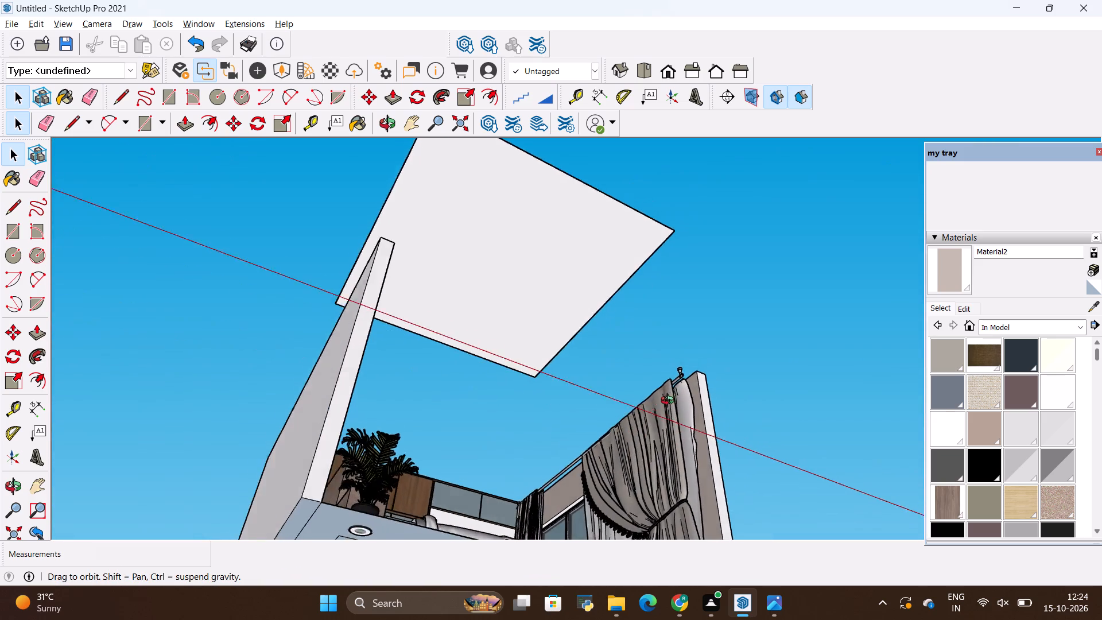
pyautogui.moveTo(670, 402); pyautogui.dragTo(700, 444, button='middle')
pyautogui.scroll(-10, 403, 249)
pyautogui.scroll(-5, 457, 215)
pyautogui.scroll(20, 467, 157)
pyautogui.scroll(8, 467, 157)
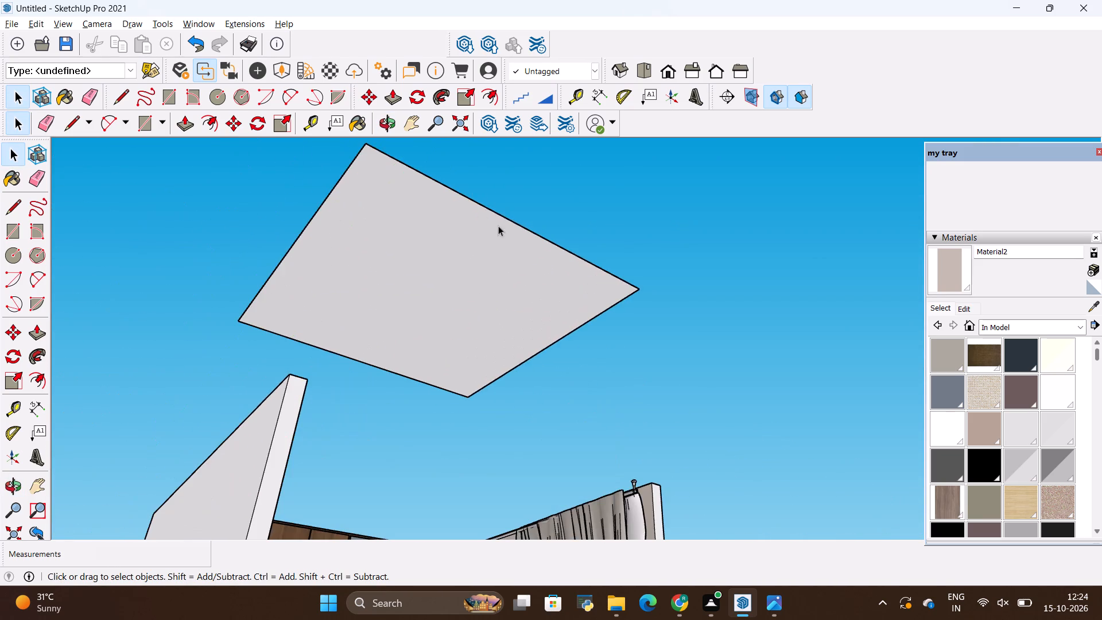
pyautogui.moveTo(510, 226); pyautogui.dragTo(403, 212, button='middle')
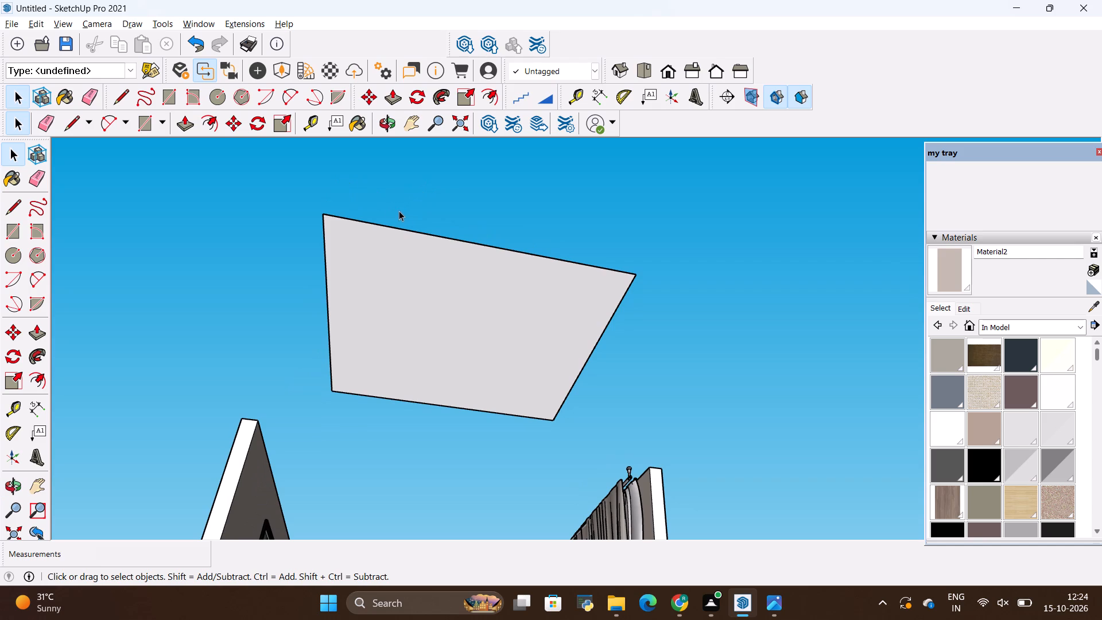
pyautogui.moveTo(399, 211); pyautogui.dragTo(437, 228, button='middle')
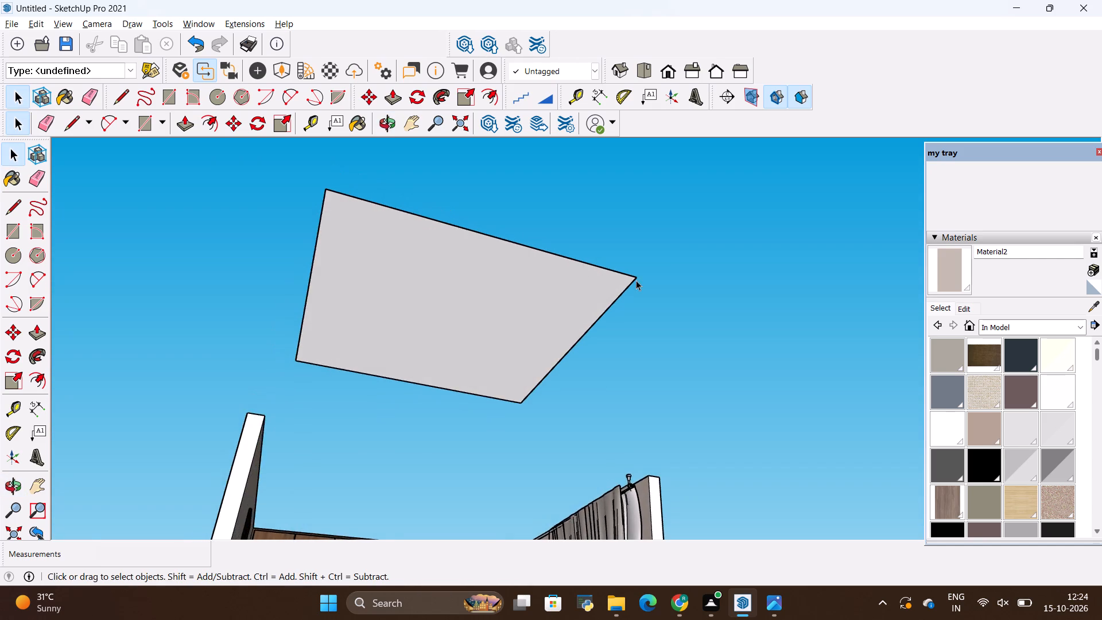
pyautogui.scroll(5, 636, 280)
pyautogui.moveTo(623, 344); pyautogui.dragTo(603, 332, button='middle')
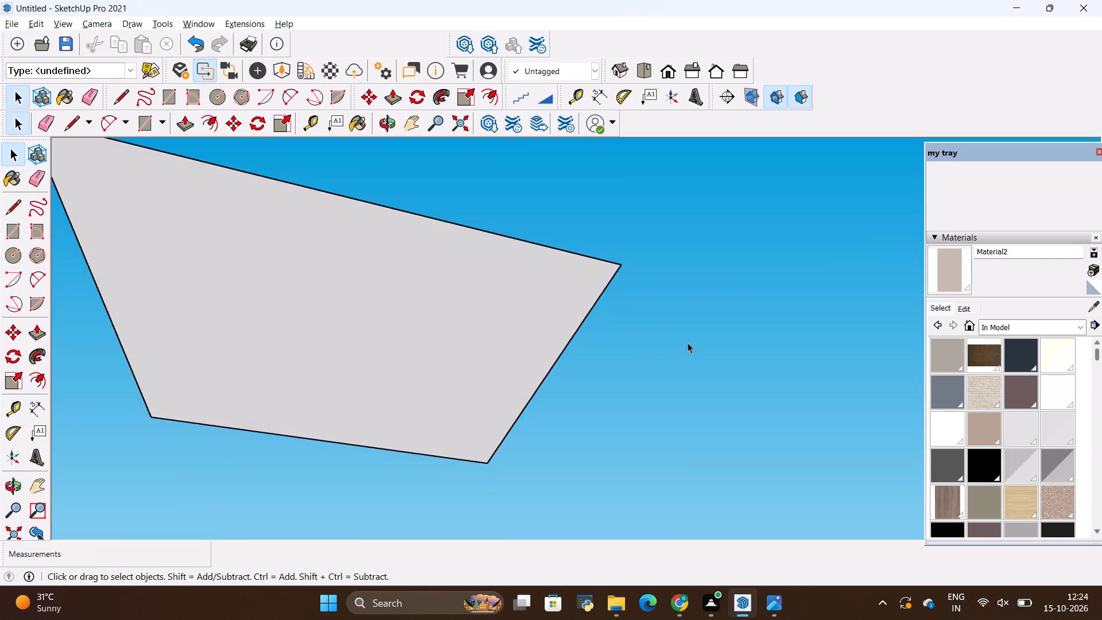
# Examine the ceiling panel's underside from several angles and check the reference photo for the ceiling's recessed border.
pyautogui.scroll(-9, 702, 328)
pyautogui.scroll(7, 364, 269)
pyautogui.moveTo(429, 365); pyautogui.dragTo(528, 413, button='middle')
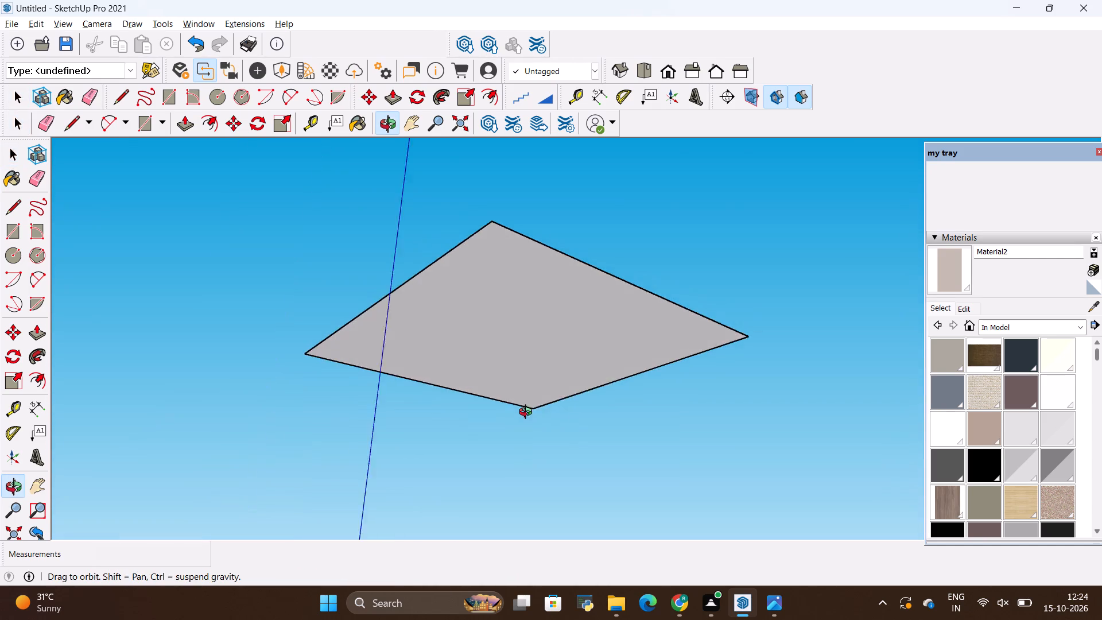
pyautogui.moveTo(528, 413); pyautogui.dragTo(437, 383, button='middle')
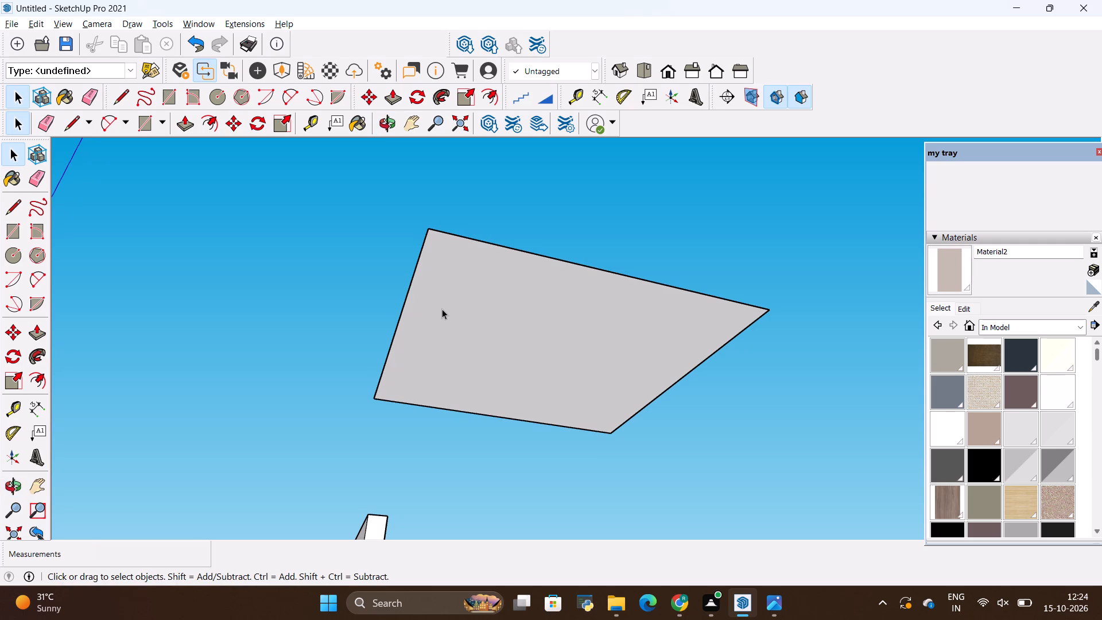
pyautogui.scroll(3, 509, 288)
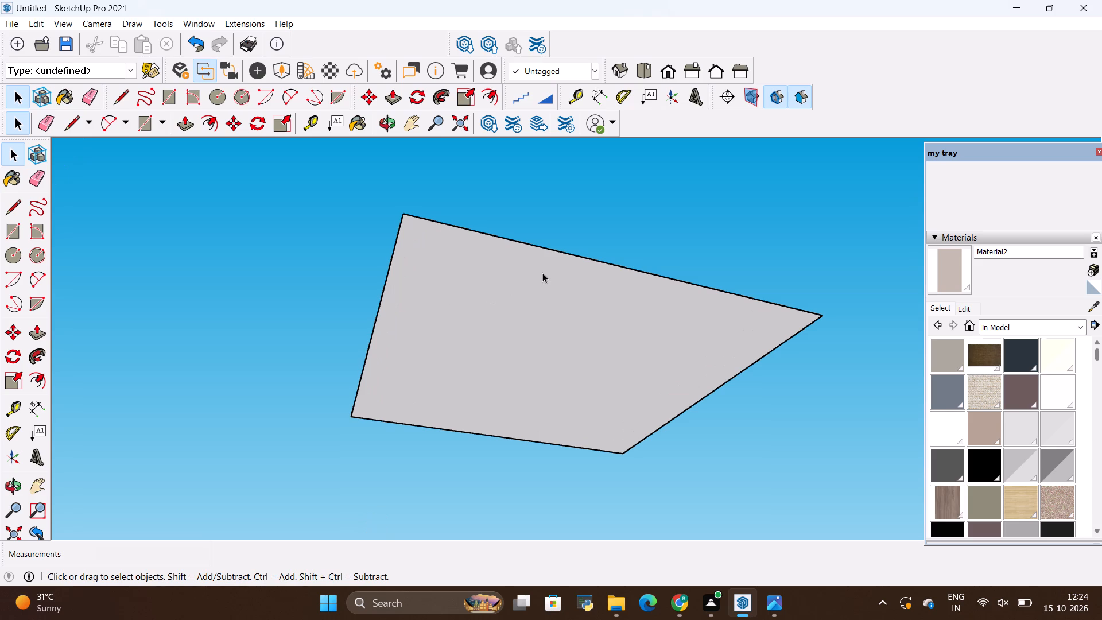
pyautogui.scroll(4, 594, 270)
pyautogui.moveTo(632, 305); pyautogui.dragTo(583, 249, button='middle')
pyautogui.scroll(-5, 594, 273)
pyautogui.moveTo(586, 334); pyautogui.dragTo(657, 382, button='middle')
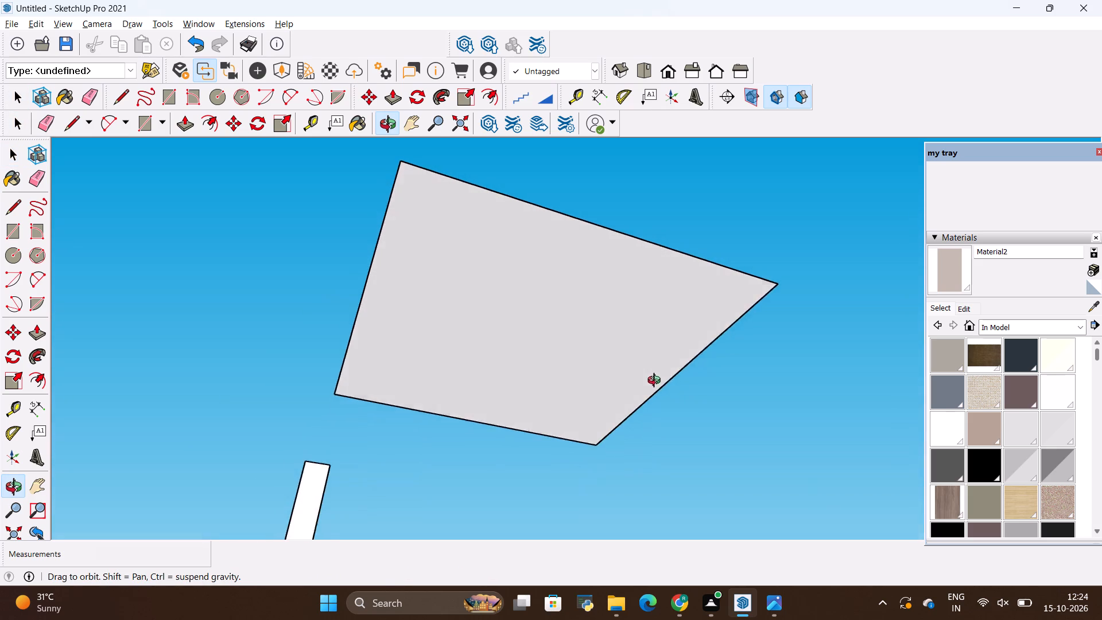
pyautogui.moveTo(657, 382); pyautogui.dragTo(659, 380, button='middle')
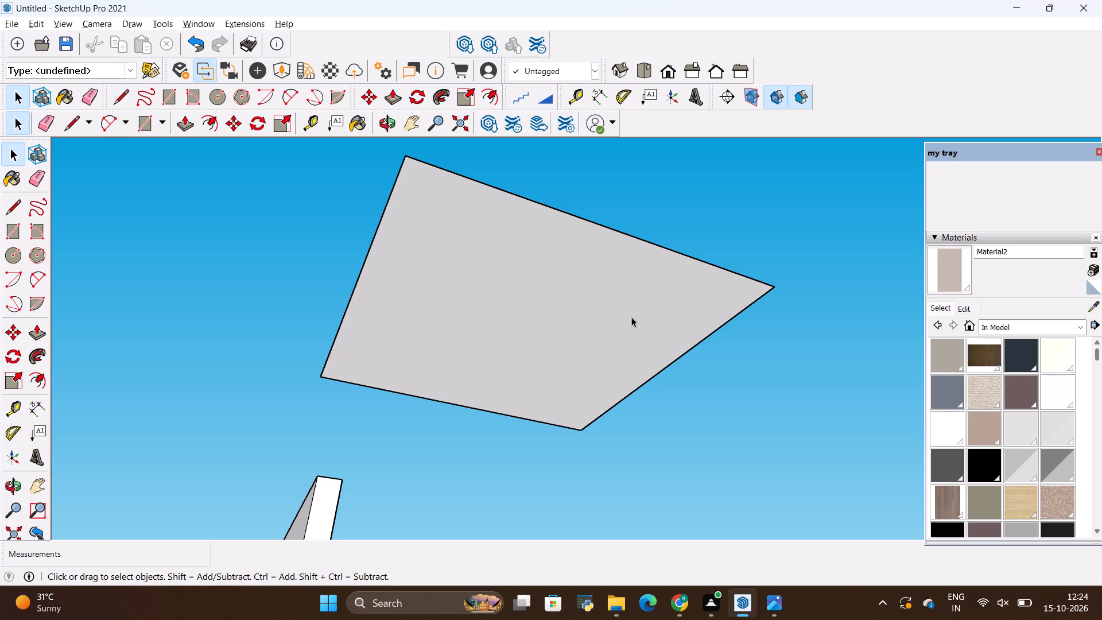
pyautogui.hotkey('alt', 'Tab')
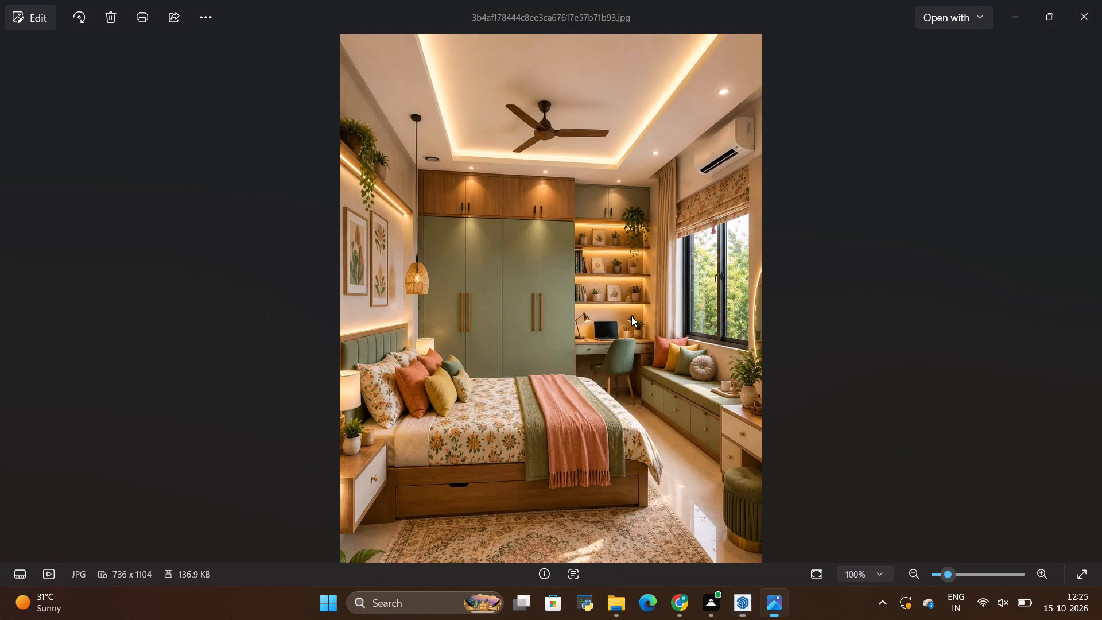
pyautogui.hotkey('alt', 'Tab')
pyautogui.hotkey('alt', 'Tab')
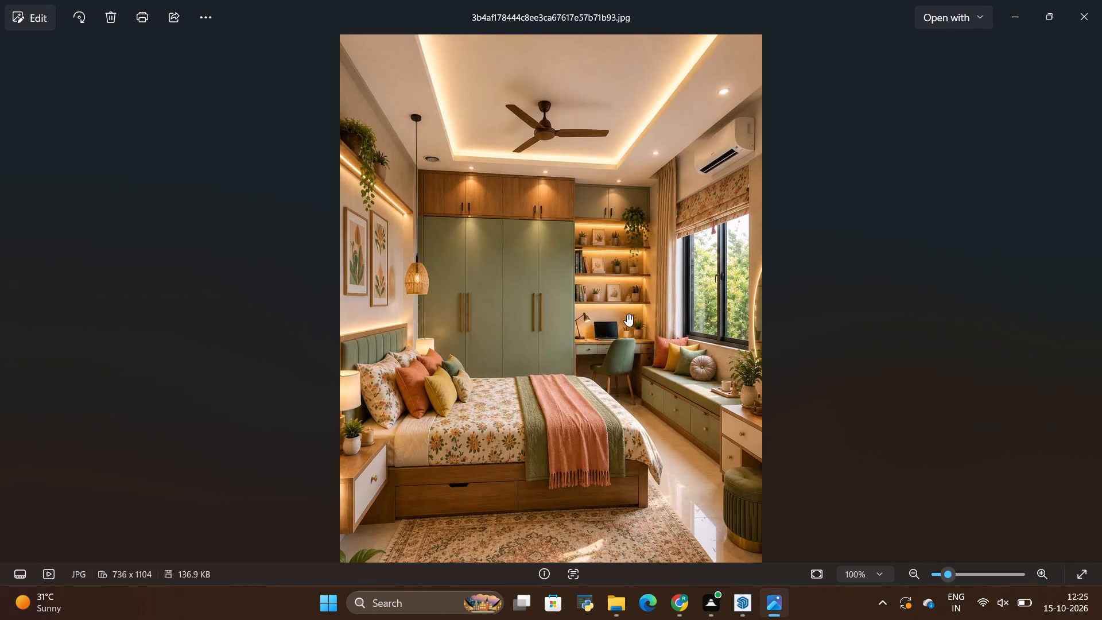
pyautogui.hotkey('alt', 'Tab')
# Inside the ceiling panel's group, offset the underside's outline inward by 2', and leave the group.
pyautogui.scroll(-4, 602, 297)
pyautogui.moveTo(630, 299); pyautogui.dragTo(571, 323, button='middle')
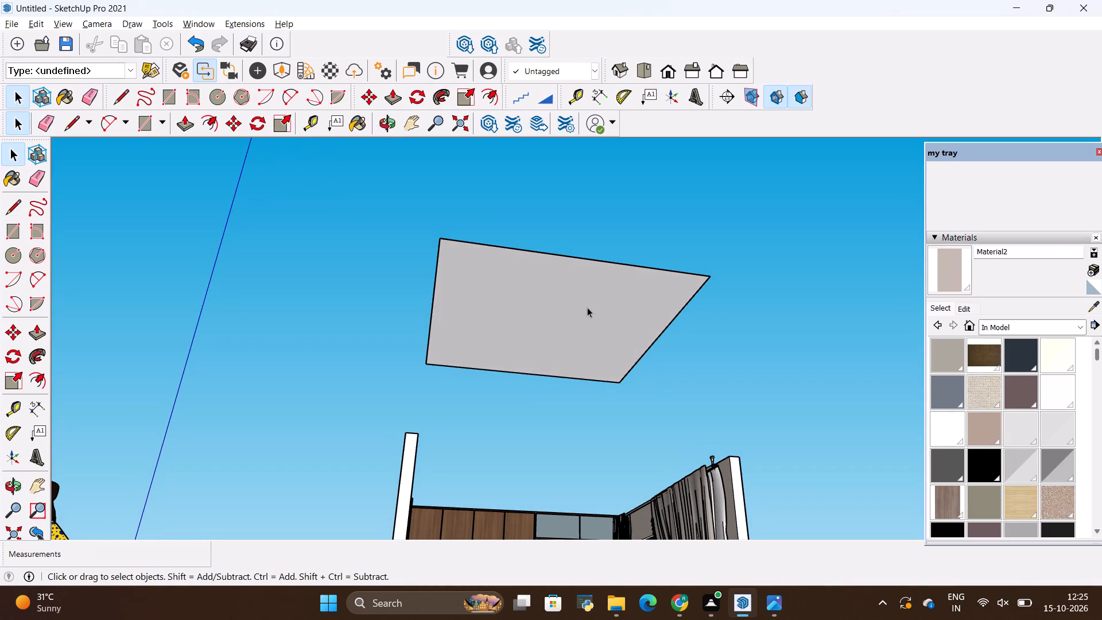
pyautogui.press('space')
pyautogui.click(592, 305)
pyautogui.doubleClick(600, 290)
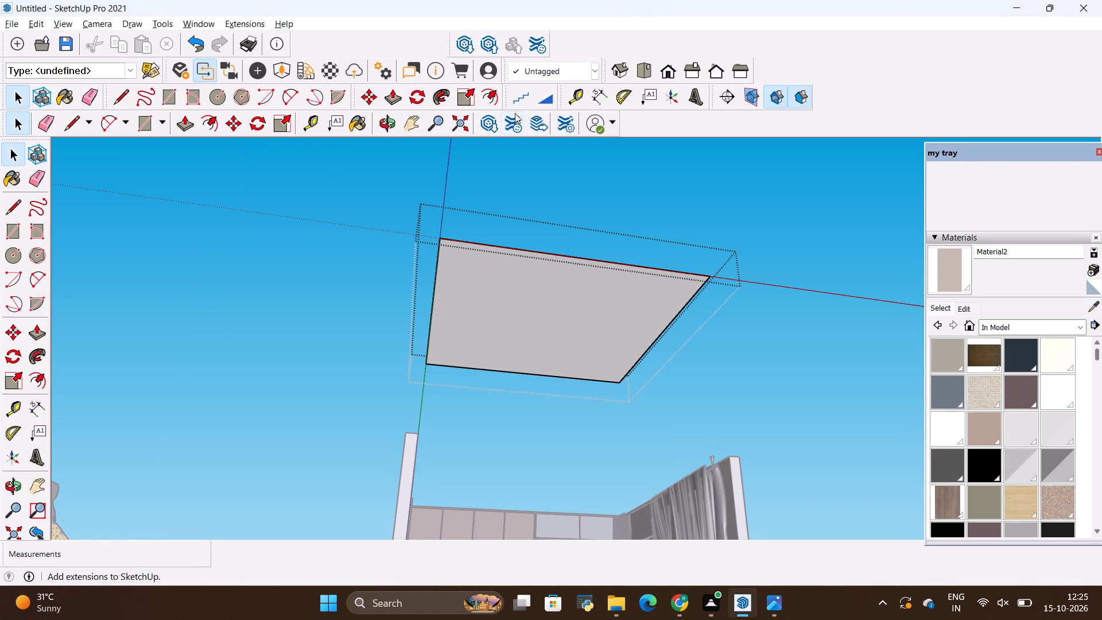
pyautogui.click(486, 102)
pyautogui.click(585, 342)
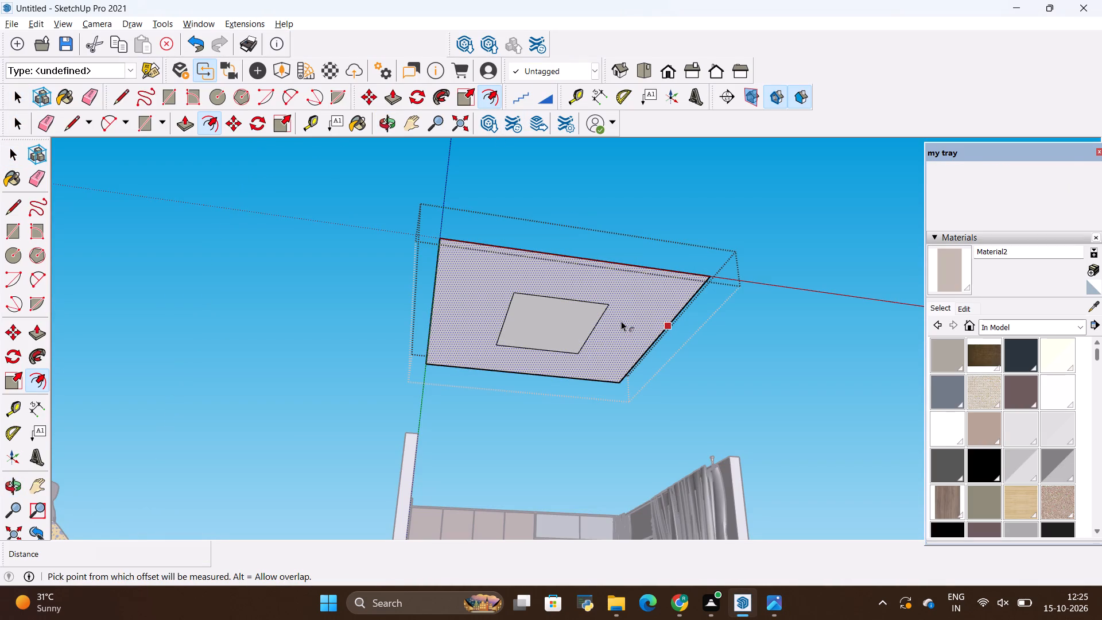
pyautogui.hotkey('alt', 'BackSpace')
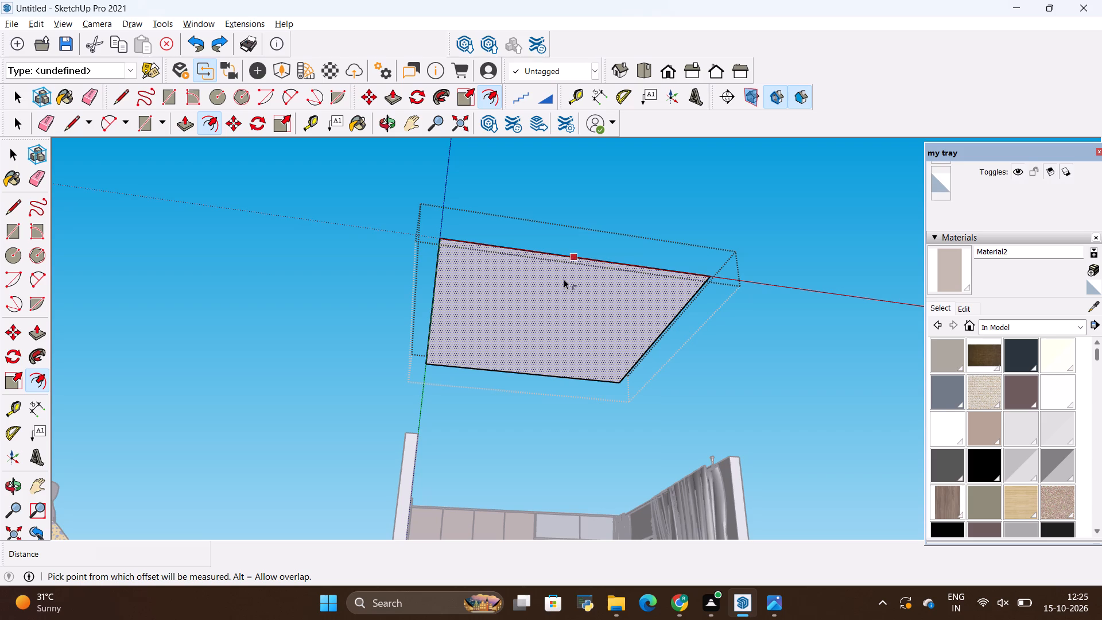
pyautogui.click(491, 314)
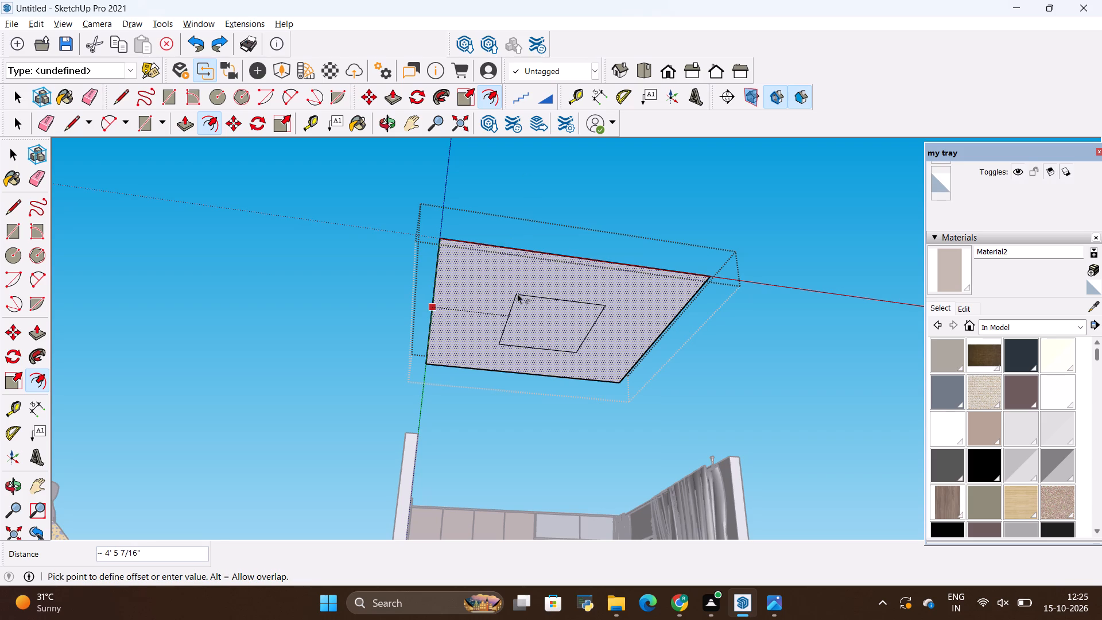
pyautogui.press('BackSpace')
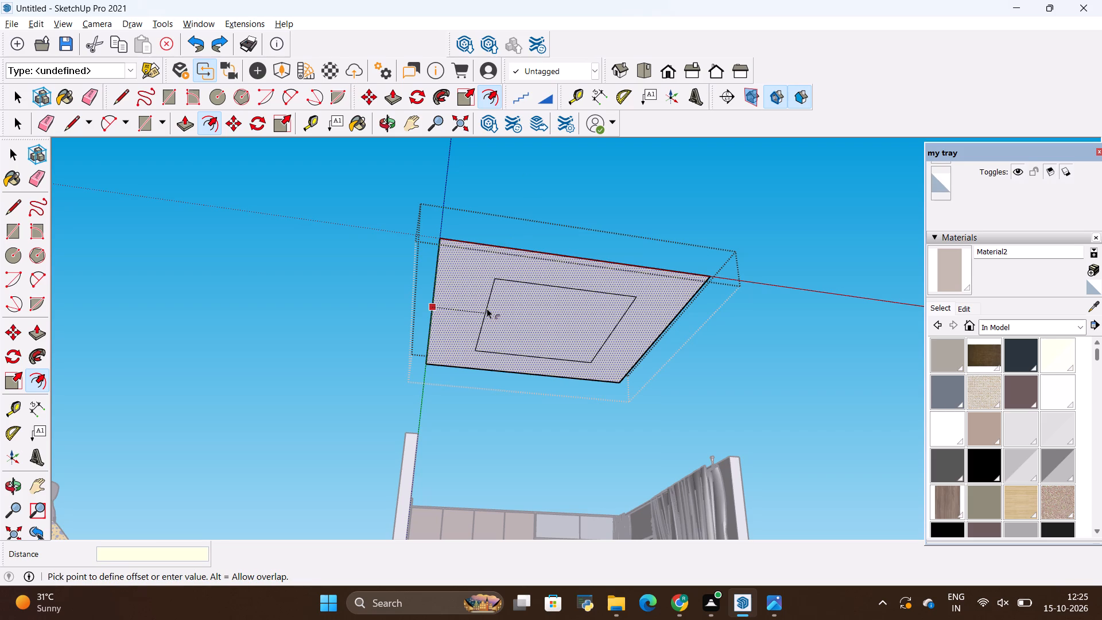
pyautogui.write("2'")
pyautogui.press('Return')
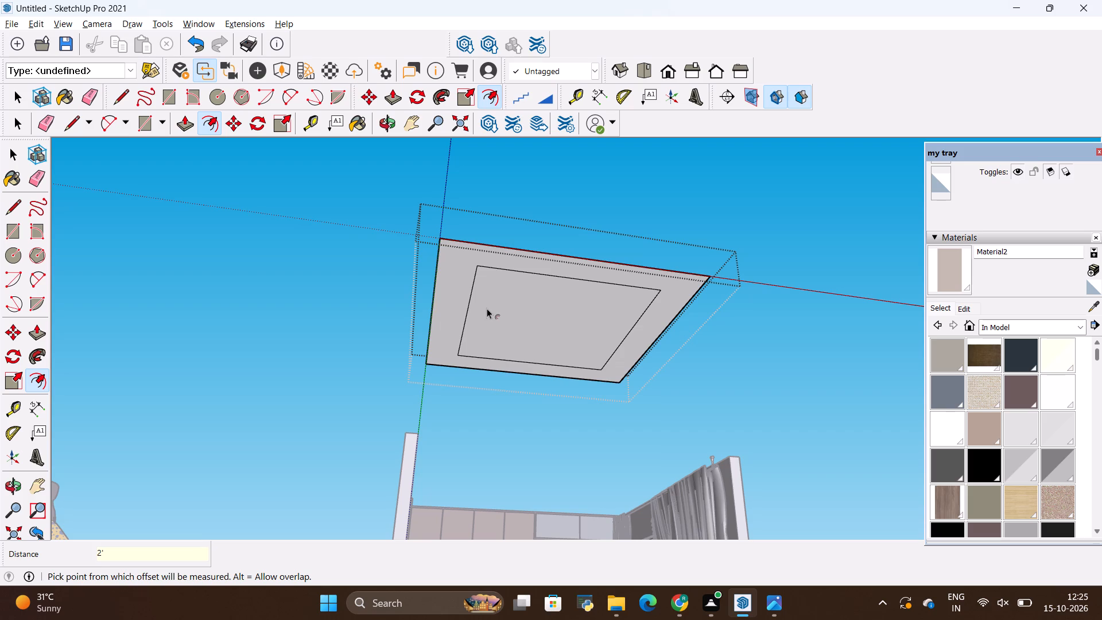
pyautogui.scroll(-4, 492, 307)
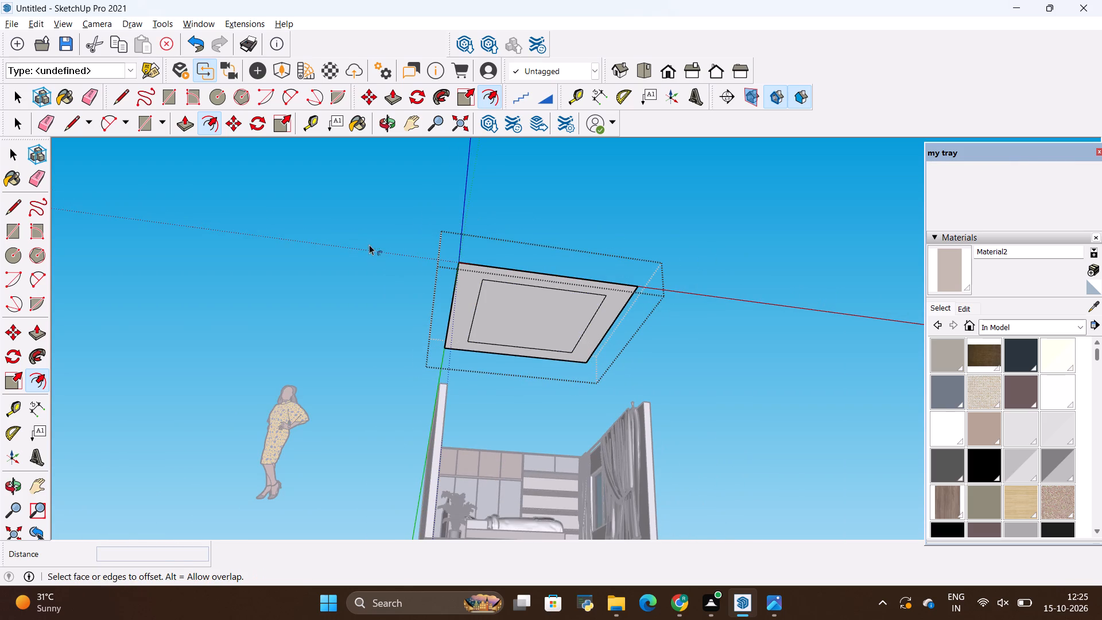
pyautogui.press('space')
pyautogui.click(378, 241)
# Examine the offset outline on the ceiling from below and compare it with the ceiling in the reference photo.
pyautogui.scroll(-4, 436, 270)
pyautogui.scroll(3, 486, 303)
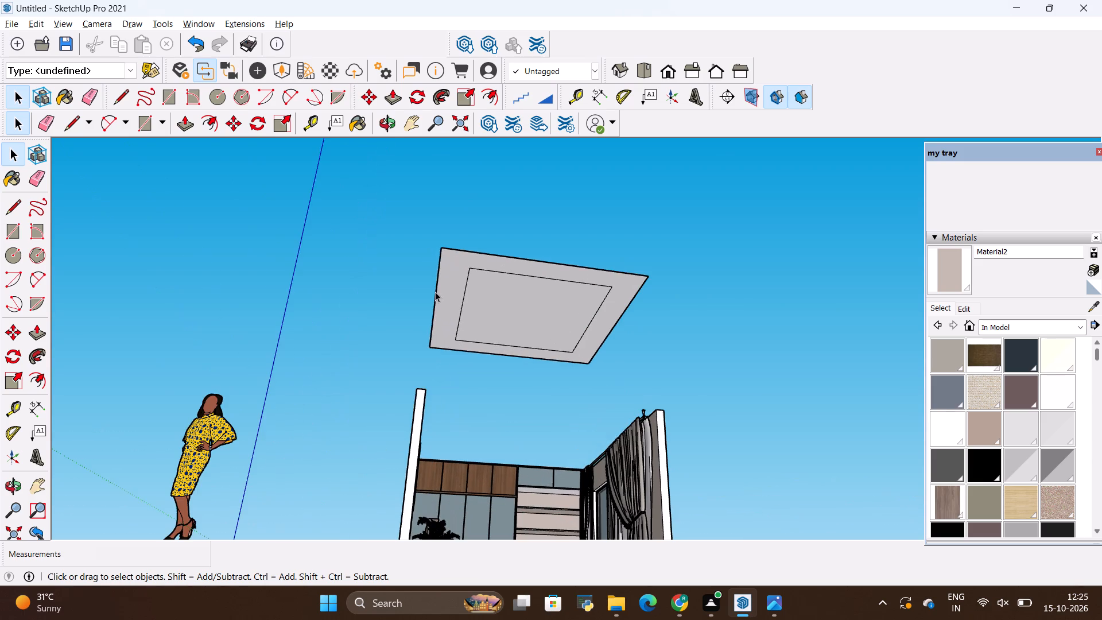
pyautogui.hotkey('alt', 'Tab')
pyautogui.hotkey('alt', 'Tab')
pyautogui.scroll(1, 502, 294)
pyautogui.moveTo(517, 304); pyautogui.dragTo(516, 220, button='middle')
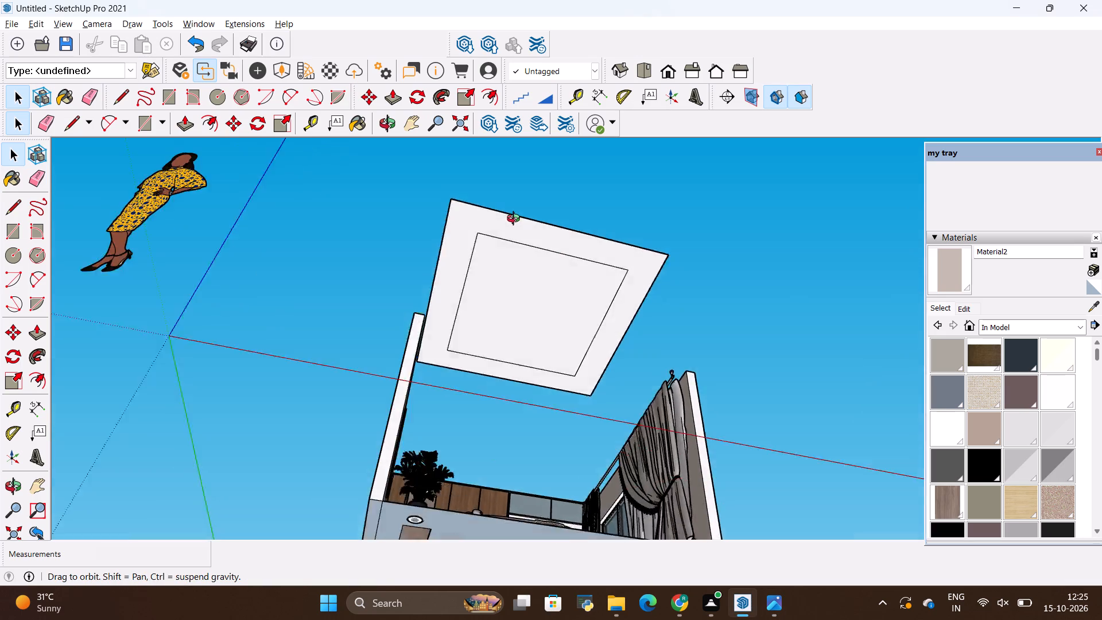
pyautogui.moveTo(516, 220); pyautogui.dragTo(493, 247, button='middle')
pyautogui.scroll(7, 552, 242)
pyautogui.hotkey('alt', 'Tab')
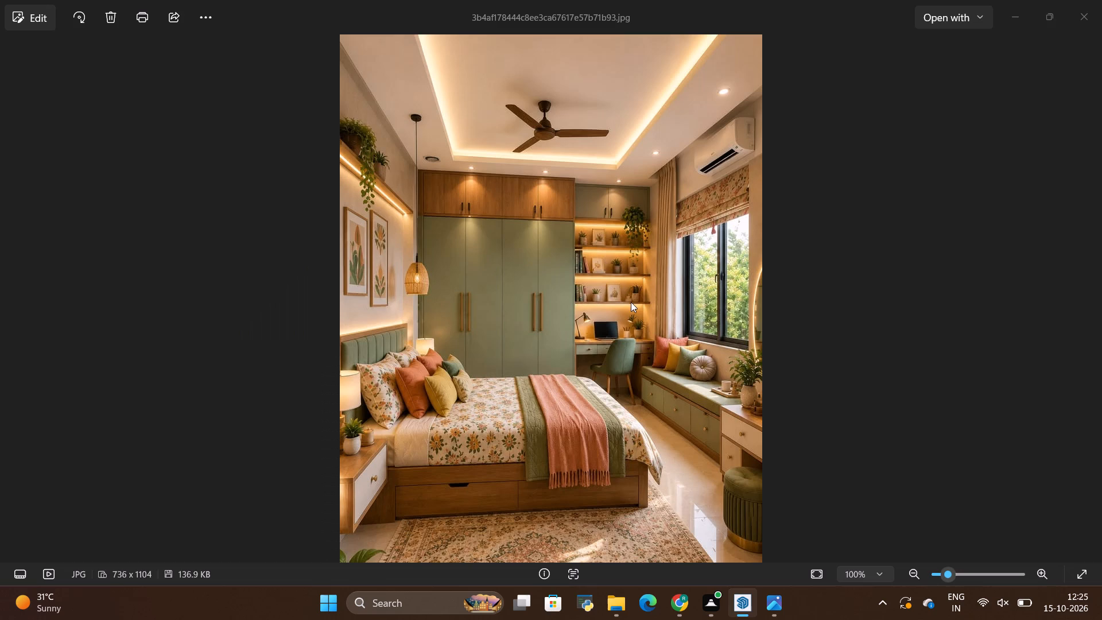
pyautogui.hotkey('alt', 'Tab')
# Inside the ceiling group, extrude the outer border face 6" downward with Push/Pull to form a recessed centre.
pyautogui.click(701, 284)
pyautogui.doubleClick(701, 284)
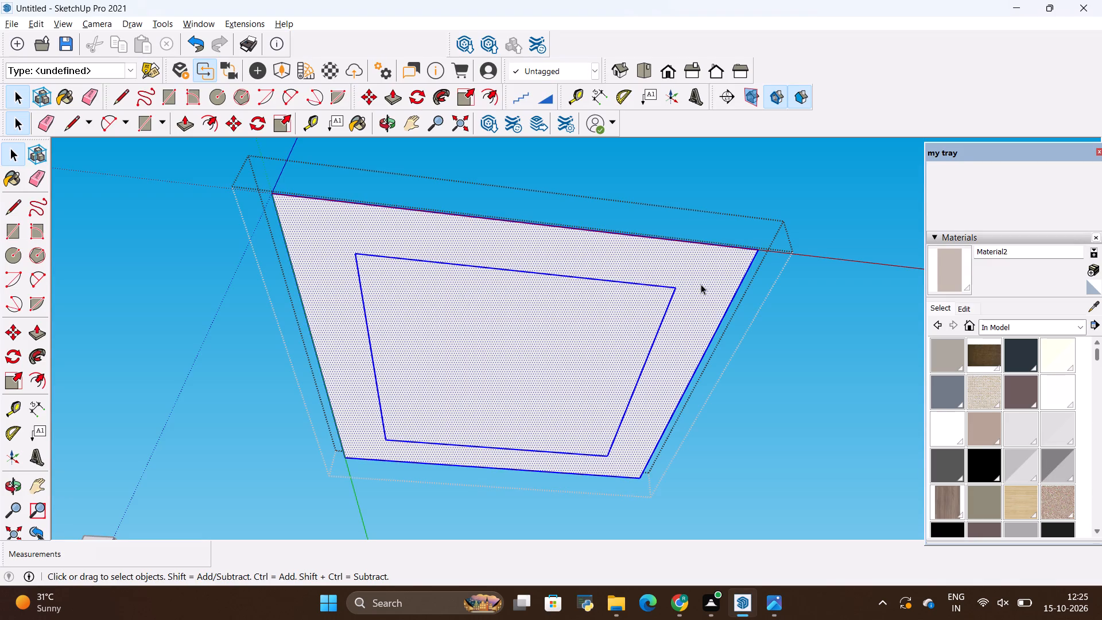
pyautogui.press('p')
pyautogui.click(702, 284)
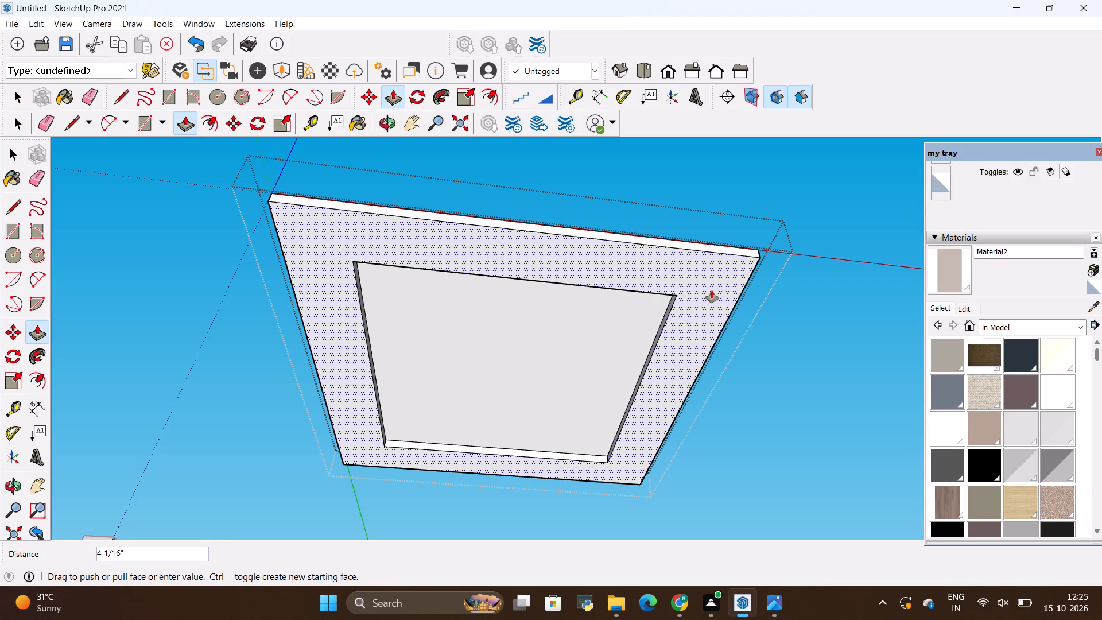
pyautogui.press('BackSpace')
pyautogui.press('6')
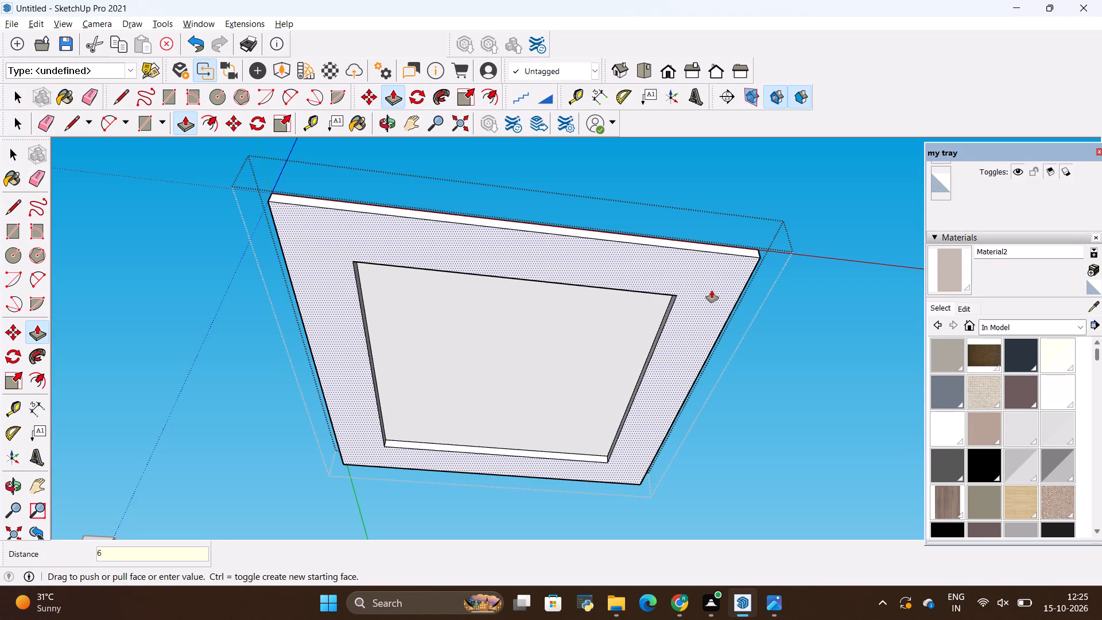
pyautogui.hotkey('shift', '"')
pyautogui.press('Return')
pyautogui.press('space')
pyautogui.click(712, 290)
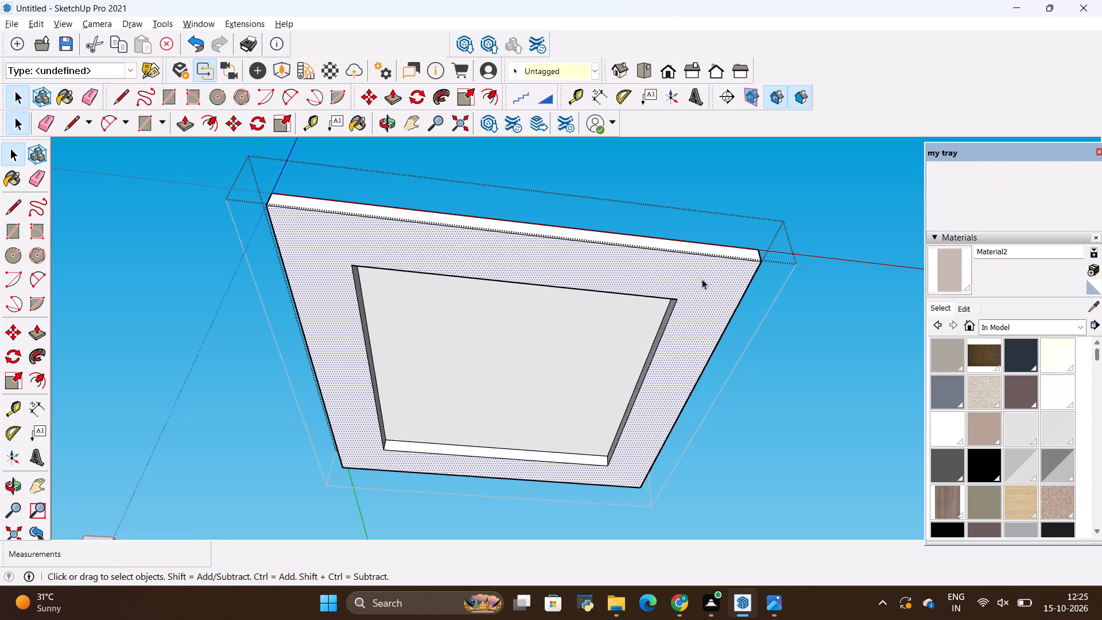
# Check the ceiling colours in the reference photo and paint the lowered border and two adjacent inner recess sides with Material2.
pyautogui.hotkey('alt', 'Tab')
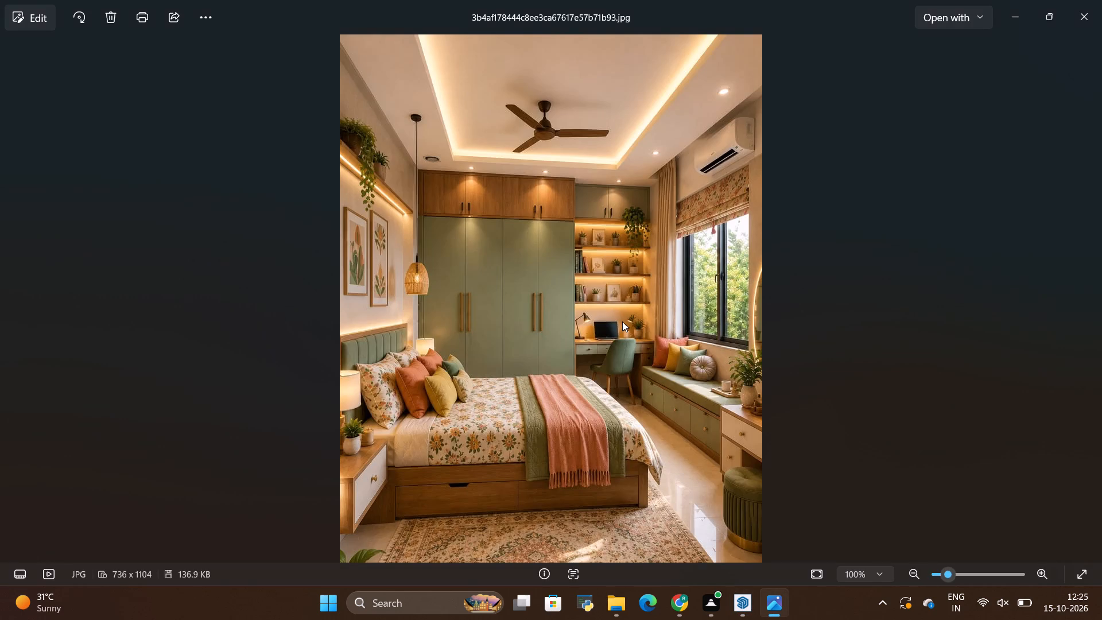
pyautogui.hotkey('alt', 'Tab')
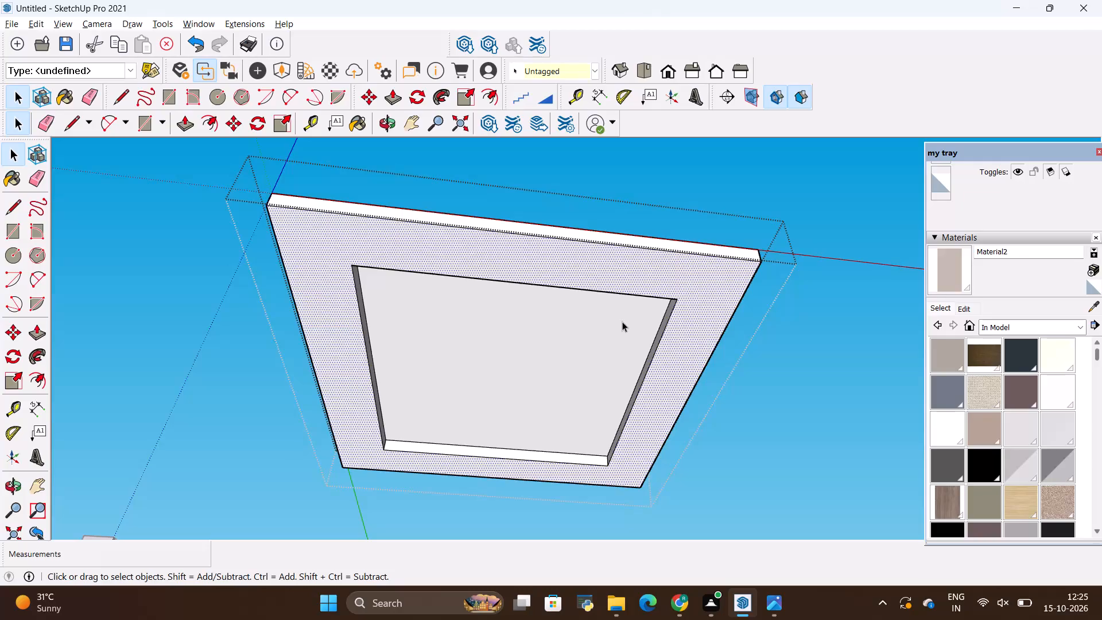
pyautogui.hotkey('alt', 'Tab')
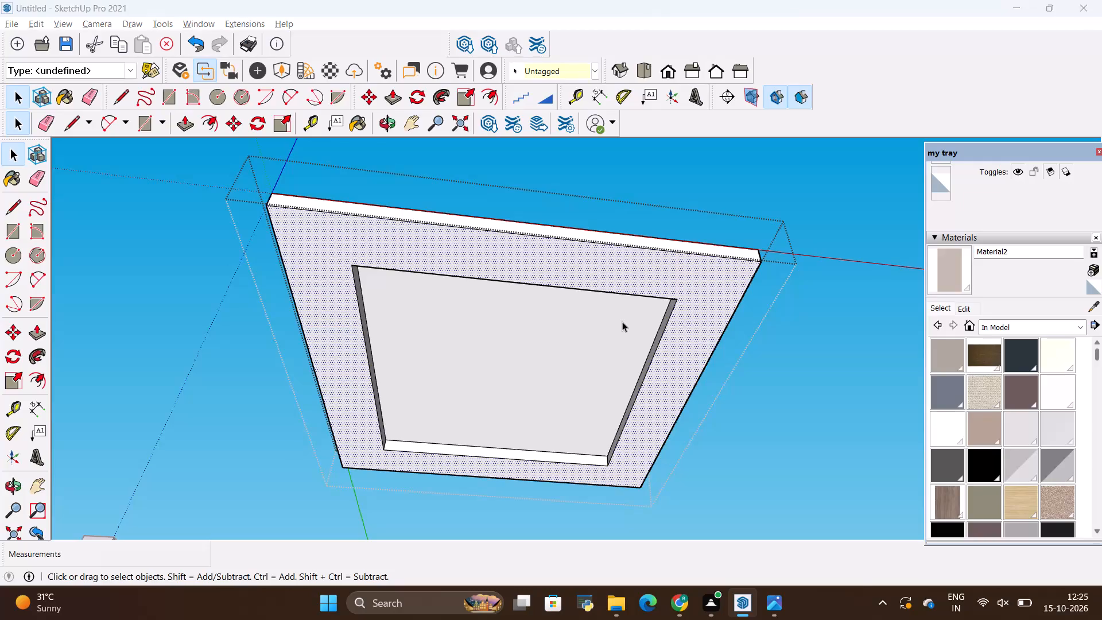
pyautogui.hotkey('alt', 'Tab')
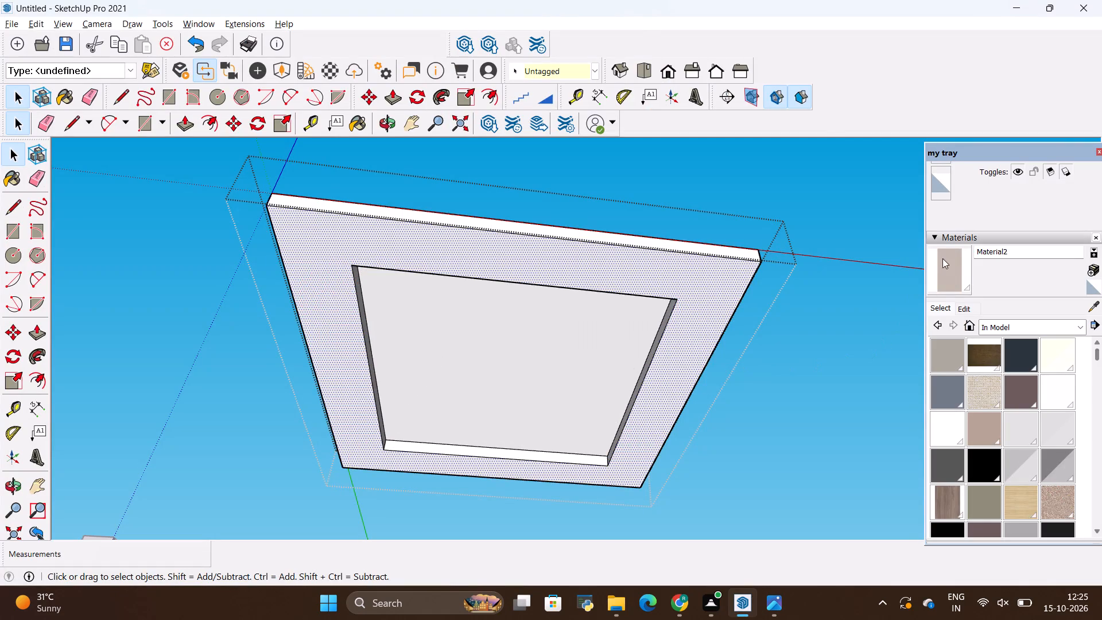
pyautogui.click(956, 261)
pyautogui.hotkey('alt', 'Tab')
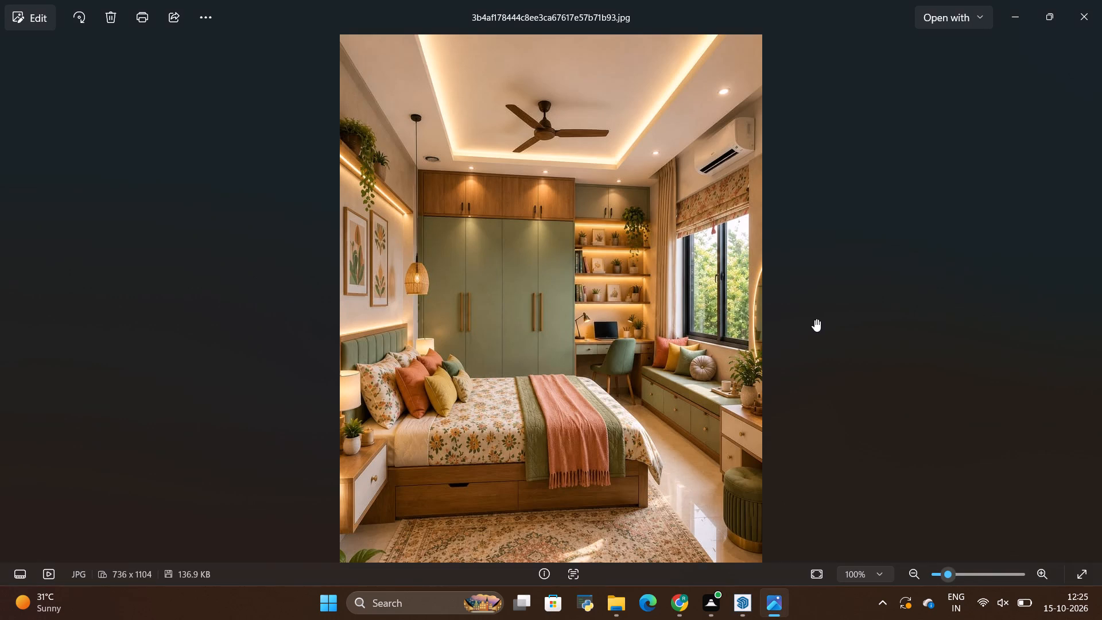
pyautogui.hotkey('alt', 'Tab')
pyautogui.click(681, 301)
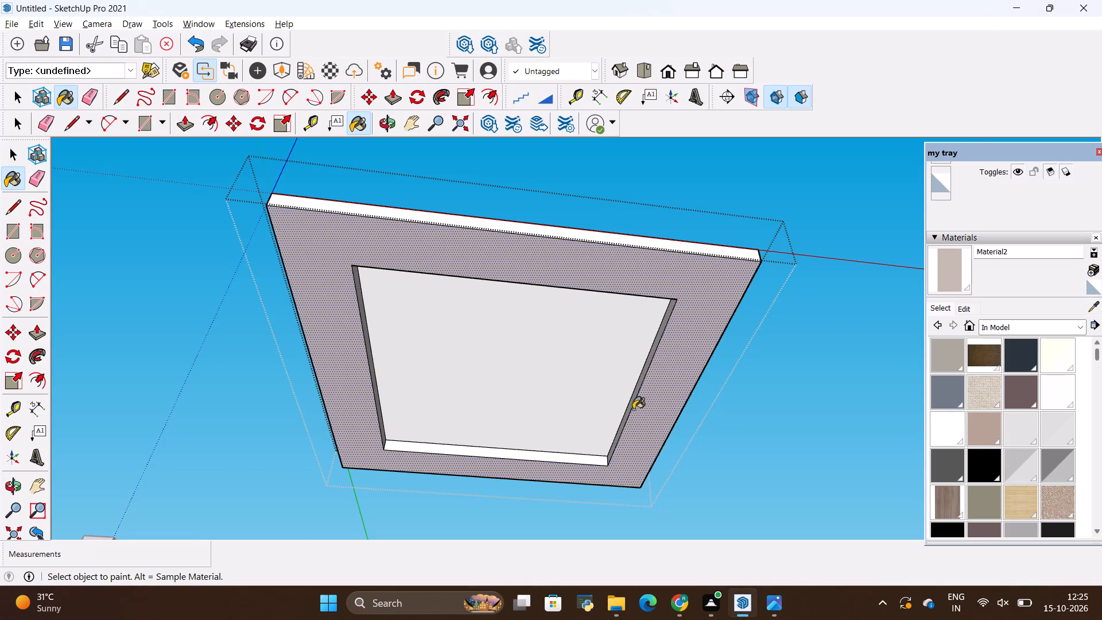
pyautogui.scroll(7, 572, 470)
pyautogui.click(586, 456)
pyautogui.scroll(2, 638, 444)
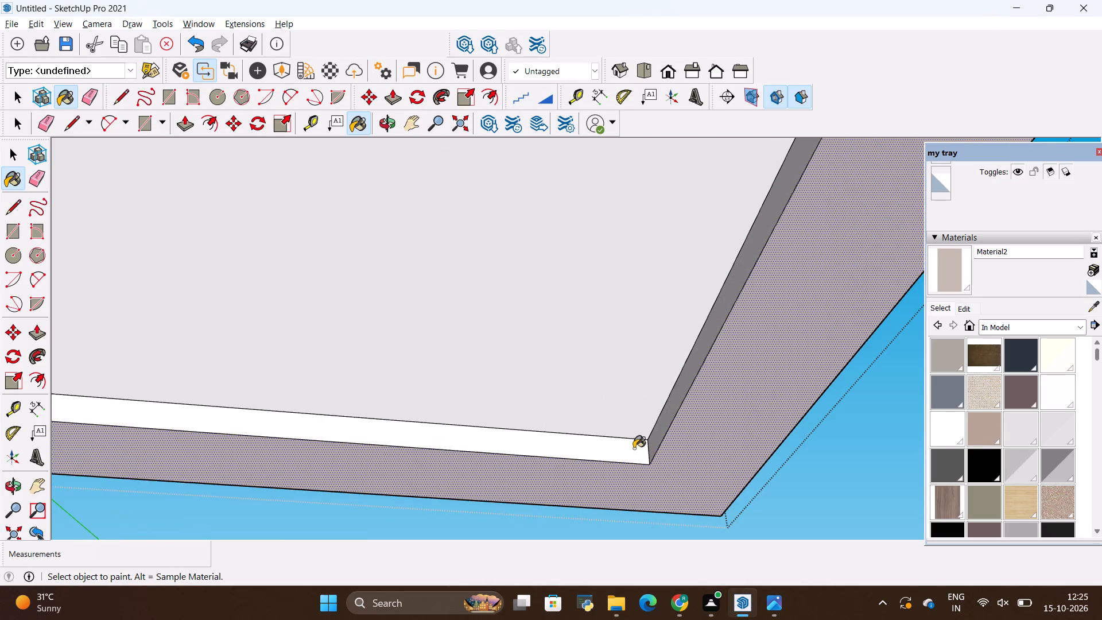
pyautogui.click(633, 448)
pyautogui.click(657, 435)
# Paint the remaining two inner sides of the ceiling recess with Material2 and leave the group.
pyautogui.scroll(-9, 663, 435)
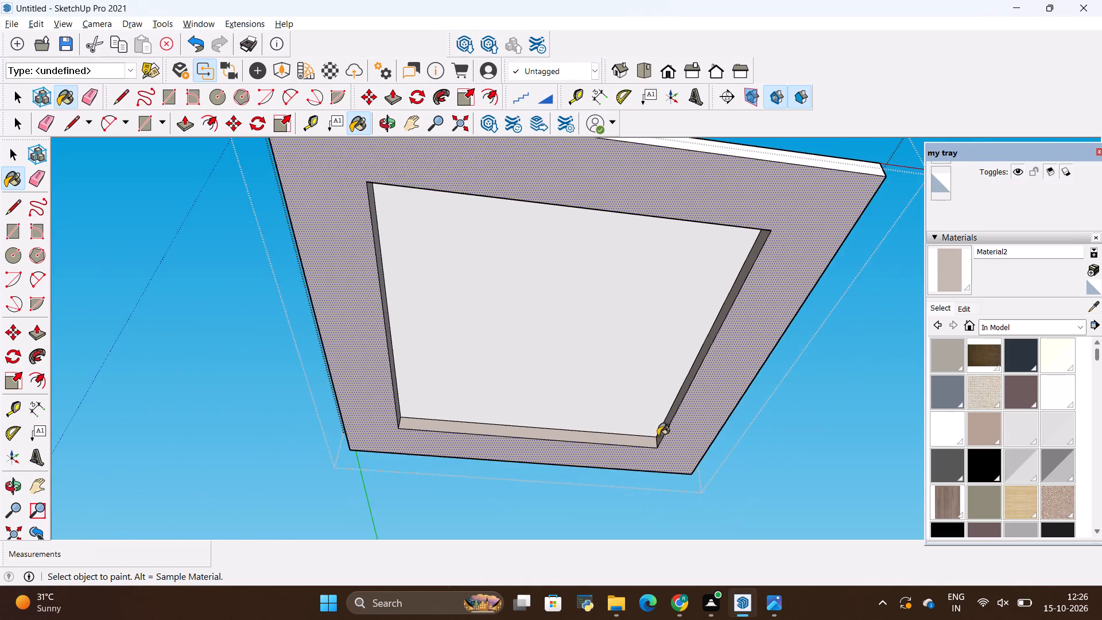
pyautogui.moveTo(654, 436); pyautogui.dragTo(527, 460, button='middle')
pyautogui.scroll(7, 499, 436)
pyautogui.click(434, 444)
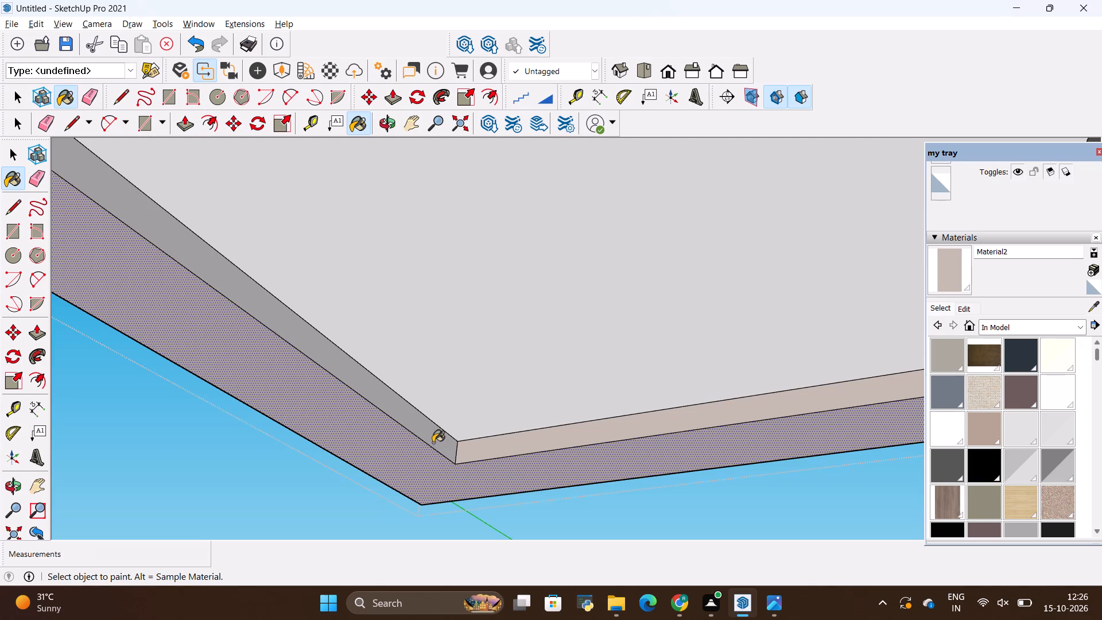
pyautogui.scroll(-10, 472, 439)
pyautogui.scroll(-1, 408, 421)
pyautogui.moveTo(405, 421); pyautogui.dragTo(884, 441, button='middle')
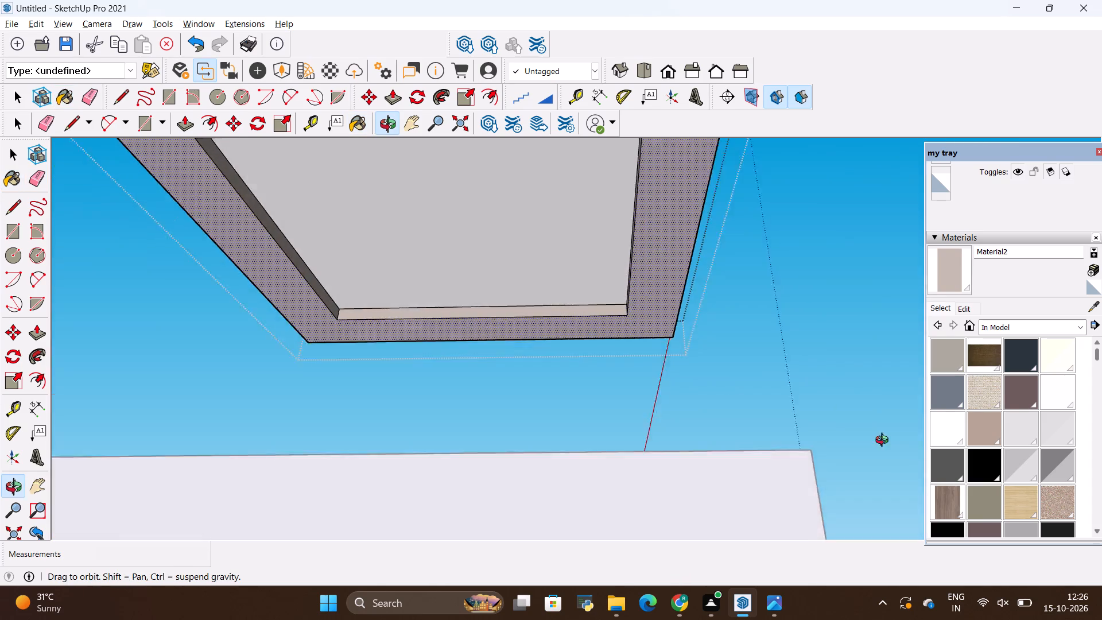
pyautogui.moveTo(884, 441); pyautogui.dragTo(886, 451, button='middle')
pyautogui.moveTo(568, 338); pyautogui.dragTo(699, 388, button='middle')
pyautogui.scroll(-1, 697, 355)
pyautogui.scroll(4, 620, 258)
pyautogui.click(640, 262)
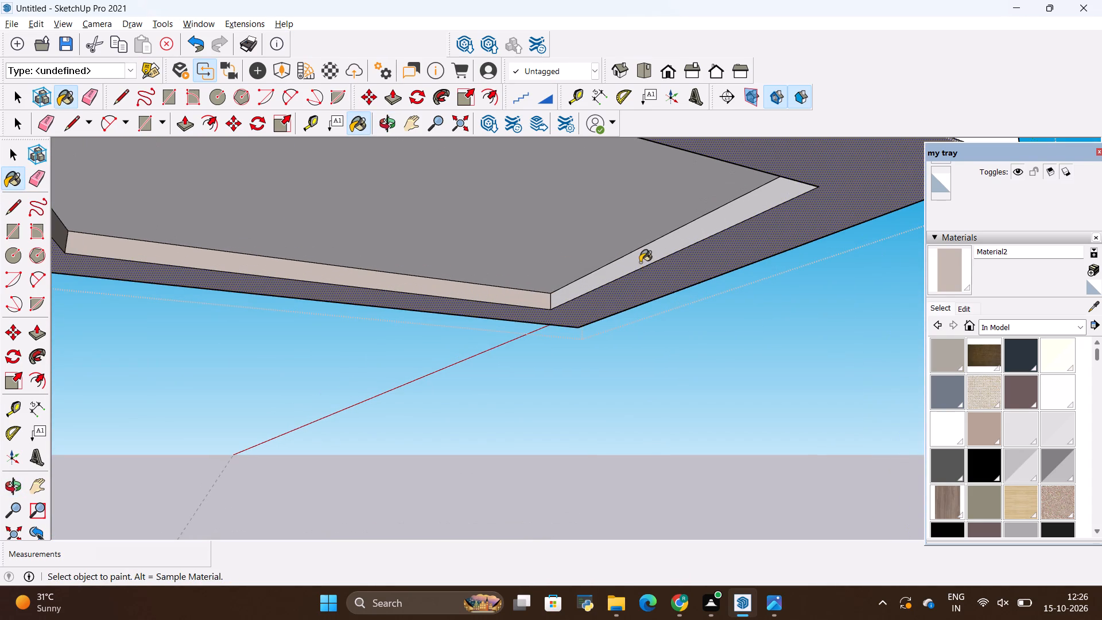
pyautogui.scroll(-4, 640, 294)
pyautogui.press('space')
pyautogui.click(705, 321)
# Examine the painted ceiling border and recess above the room from low angles.
pyautogui.moveTo(705, 321); pyautogui.dragTo(270, 313, button='middle')
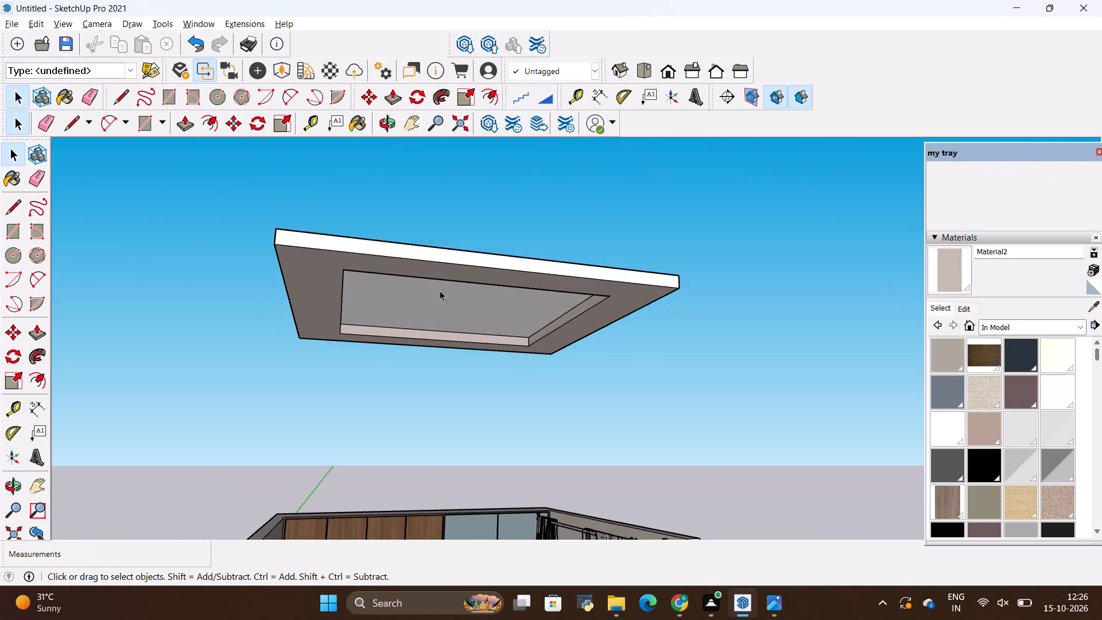
pyautogui.scroll(-9, 468, 285)
pyautogui.moveTo(490, 328); pyautogui.dragTo(492, 222, button='middle')
pyautogui.scroll(2, 505, 235)
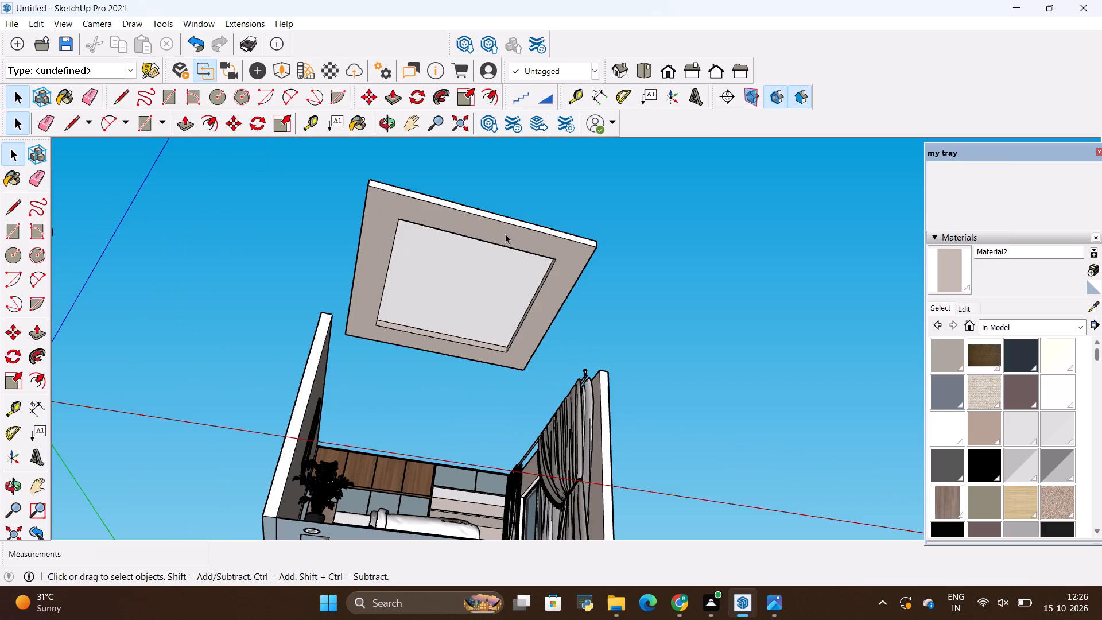
# Compare the modelled false ceiling's border, recess and colours with the ceiling in the reference photo, viewing it from several low angles.
pyautogui.hotkey('alt', 'Tab')
pyautogui.hotkey('alt', 'Tab')
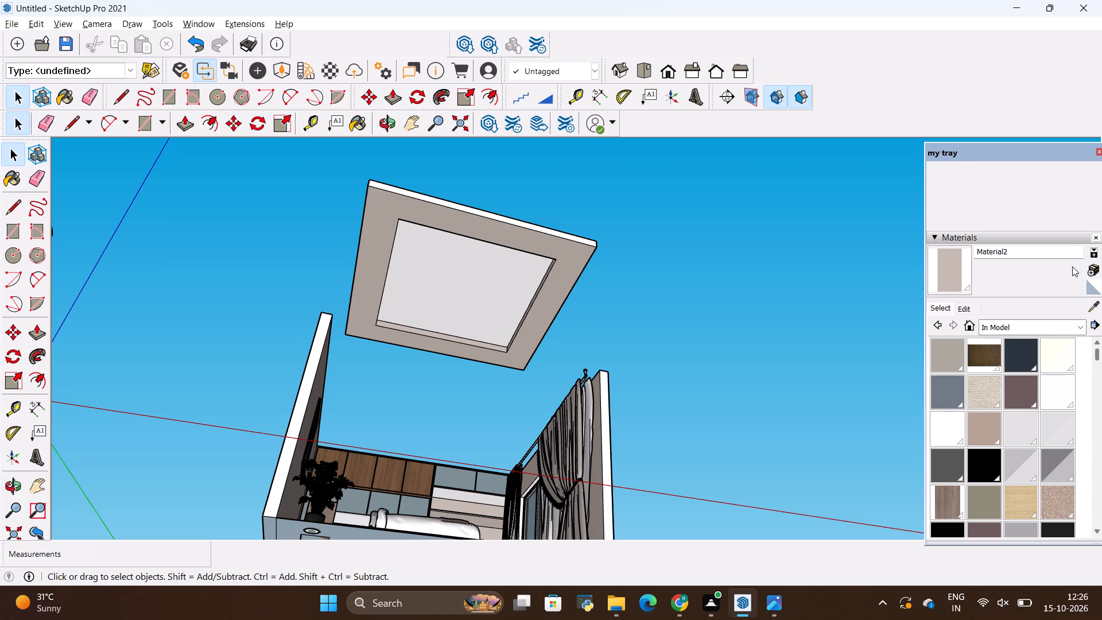
pyautogui.scroll(6, 1070, 266)
pyautogui.scroll(-2, 1034, 520)
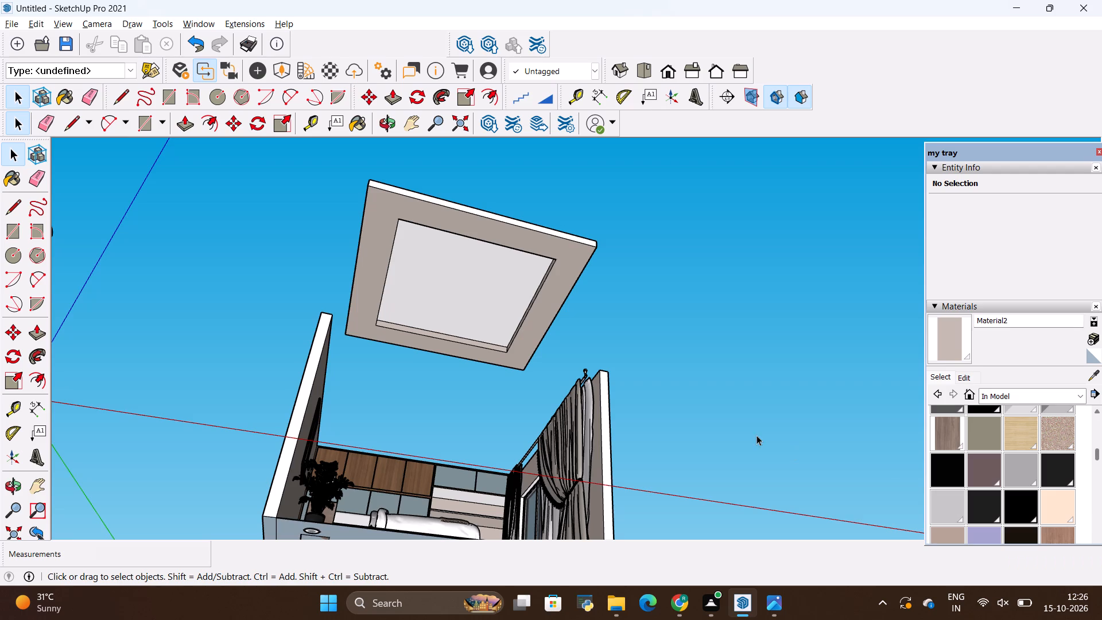
pyautogui.scroll(1, 628, 351)
pyautogui.scroll(6, 436, 260)
pyautogui.scroll(5, 513, 293)
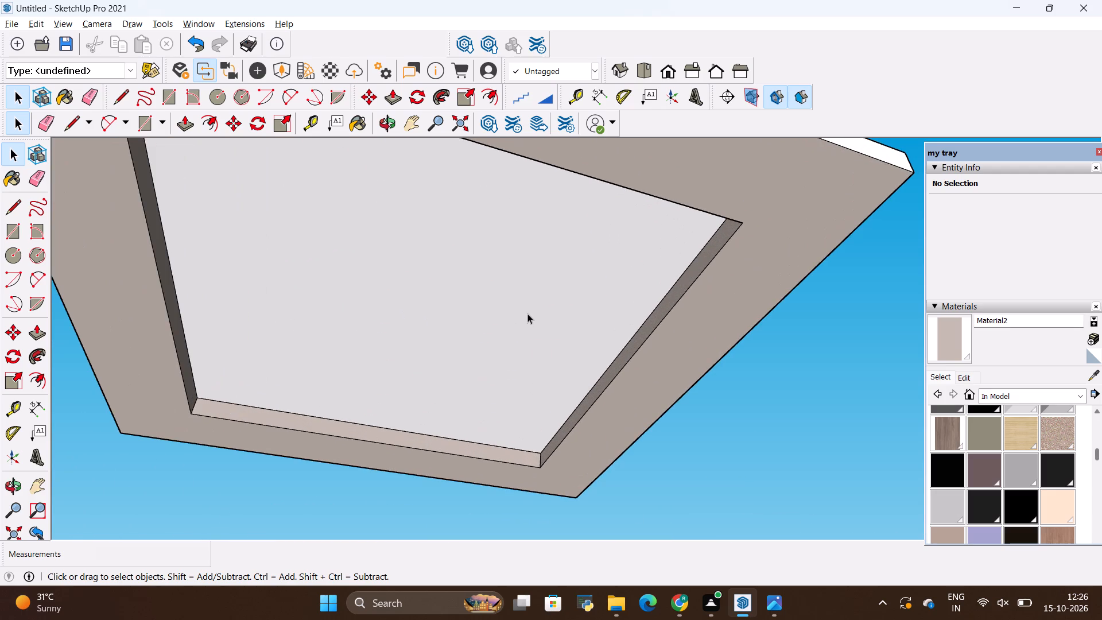
pyautogui.moveTo(528, 313); pyautogui.dragTo(541, 341, button='middle')
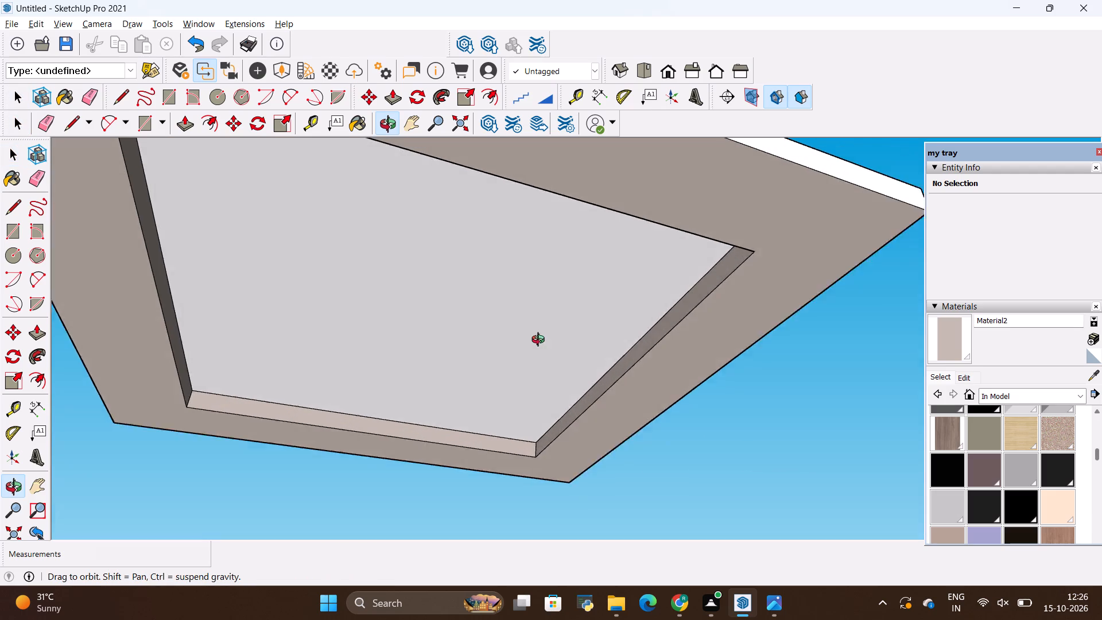
pyautogui.moveTo(541, 341); pyautogui.dragTo(507, 365, button='middle')
pyautogui.scroll(-3, 512, 372)
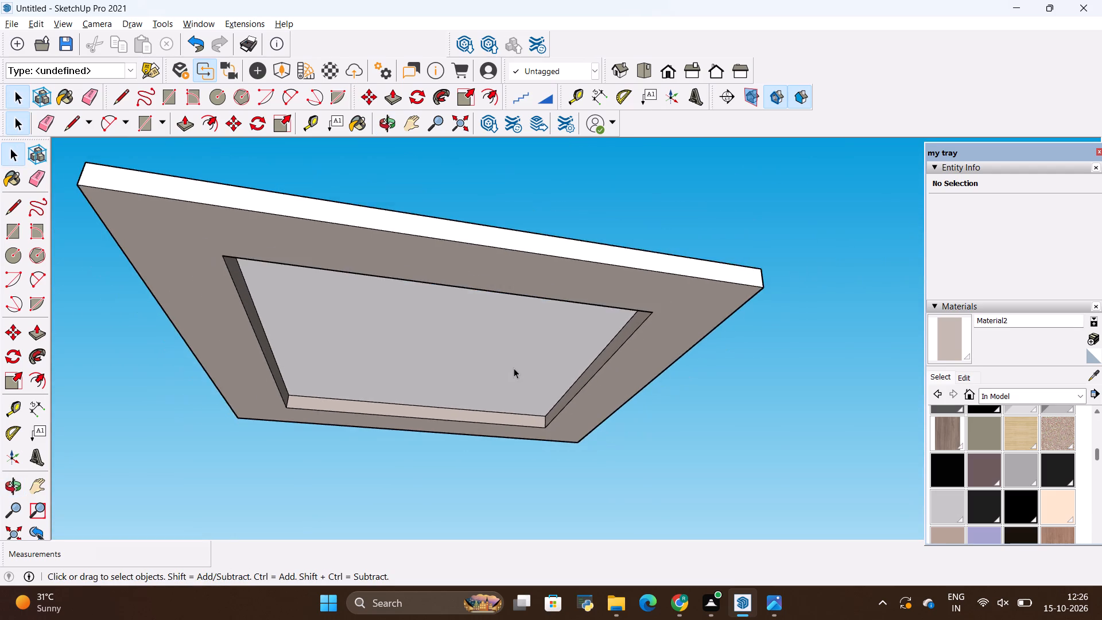
pyautogui.hotkey('alt', 'Tab')
pyautogui.hotkey('alt', 'Tab')
pyautogui.hotkey('alt', 'Tab')
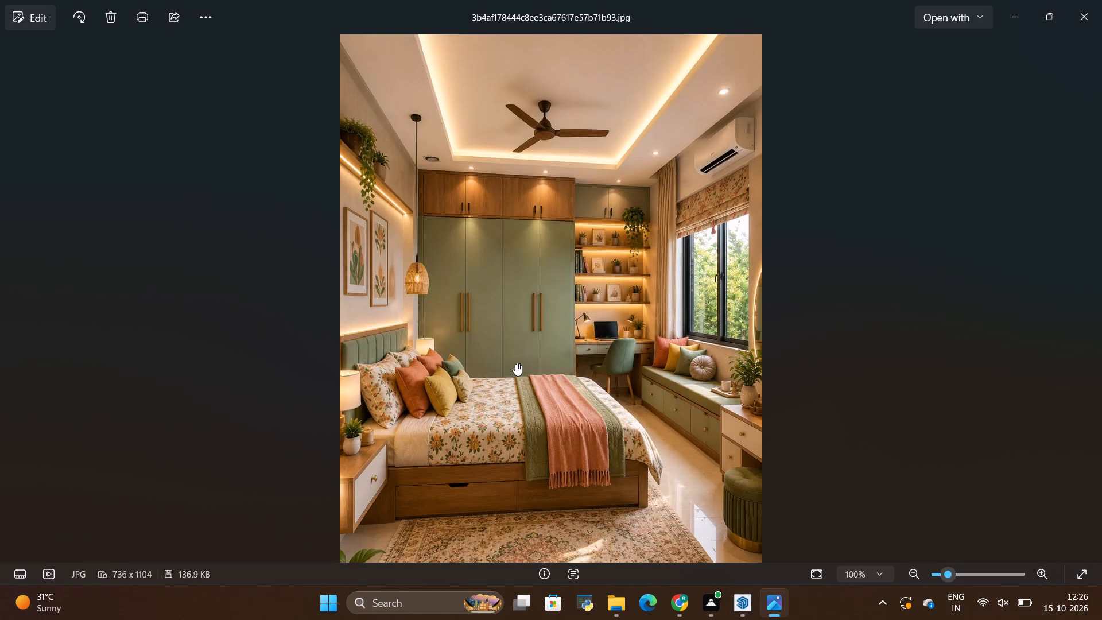
pyautogui.hotkey('alt', 'Tab')
pyautogui.hotkey('alt', 'Tab')
pyautogui.hotkey('alt', 'Tab')
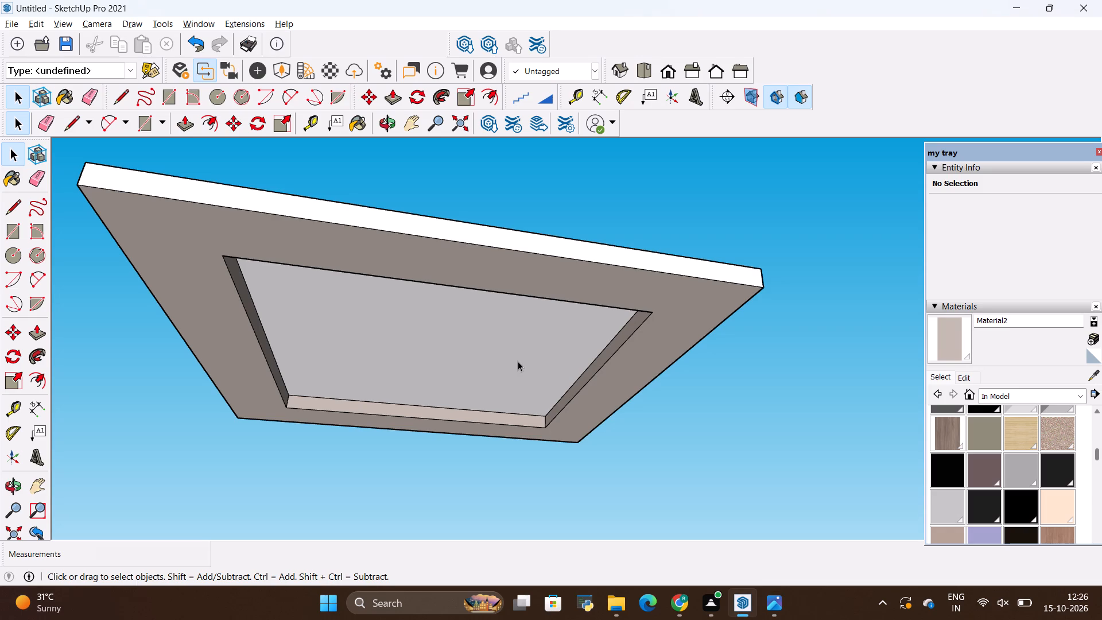
pyautogui.hotkey('alt', 'Tab')
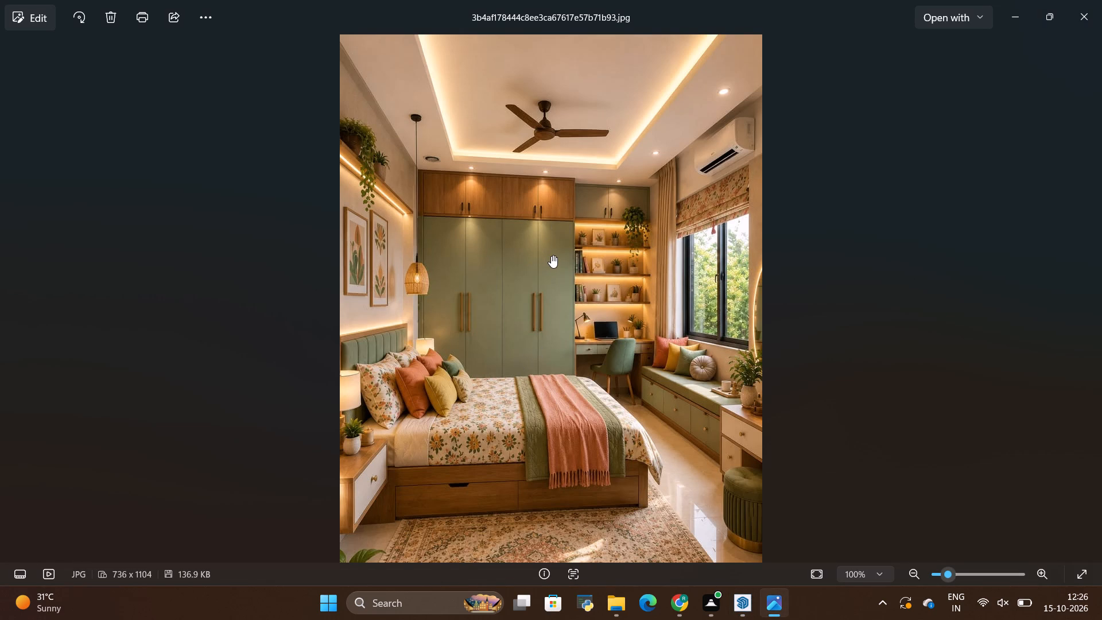
pyautogui.hotkey('alt', 'Tab')
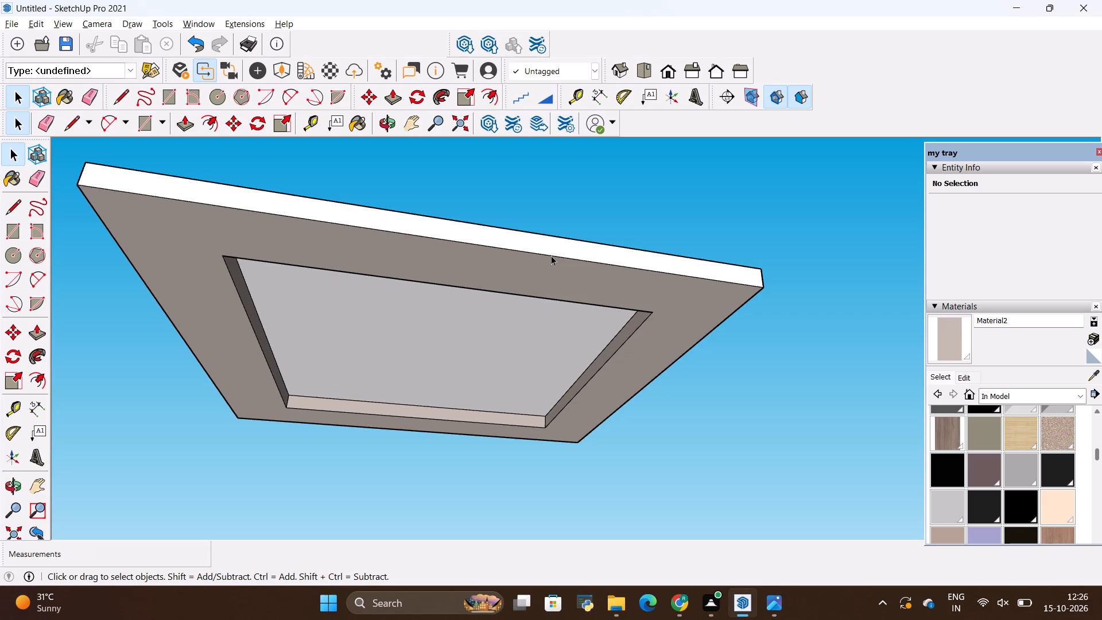
pyautogui.hotkey('alt', 'Tab')
pyautogui.hotkey('alt', 'Tab')
pyautogui.scroll(2, 572, 253)
pyautogui.scroll(-3, 569, 309)
pyautogui.moveTo(573, 398); pyautogui.dragTo(773, 437, button='middle')
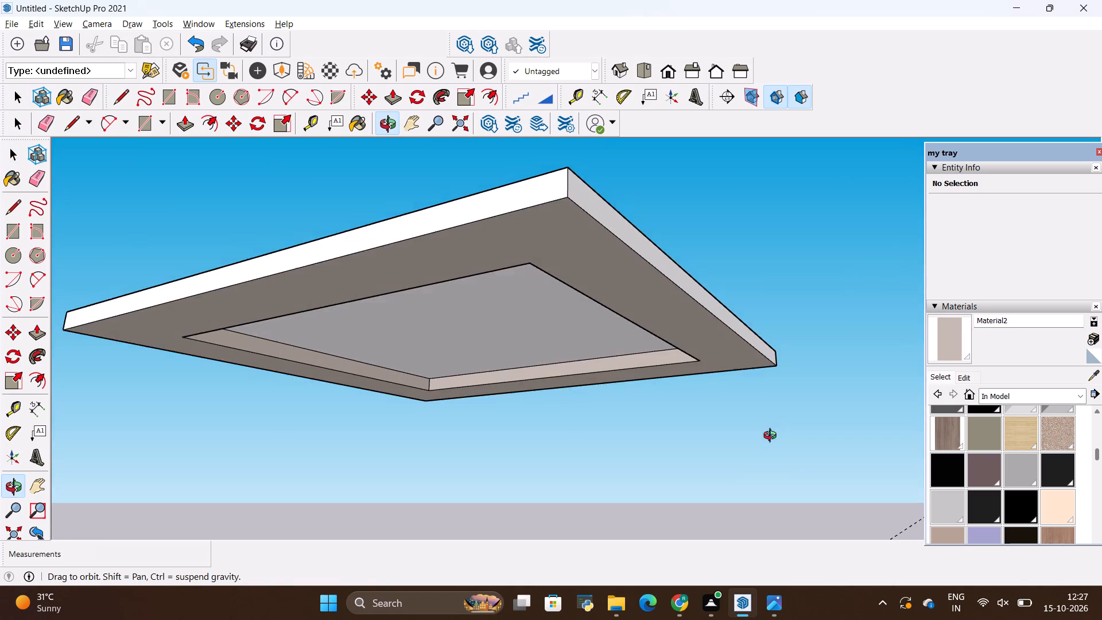
pyautogui.moveTo(773, 437); pyautogui.dragTo(562, 415, button='middle')
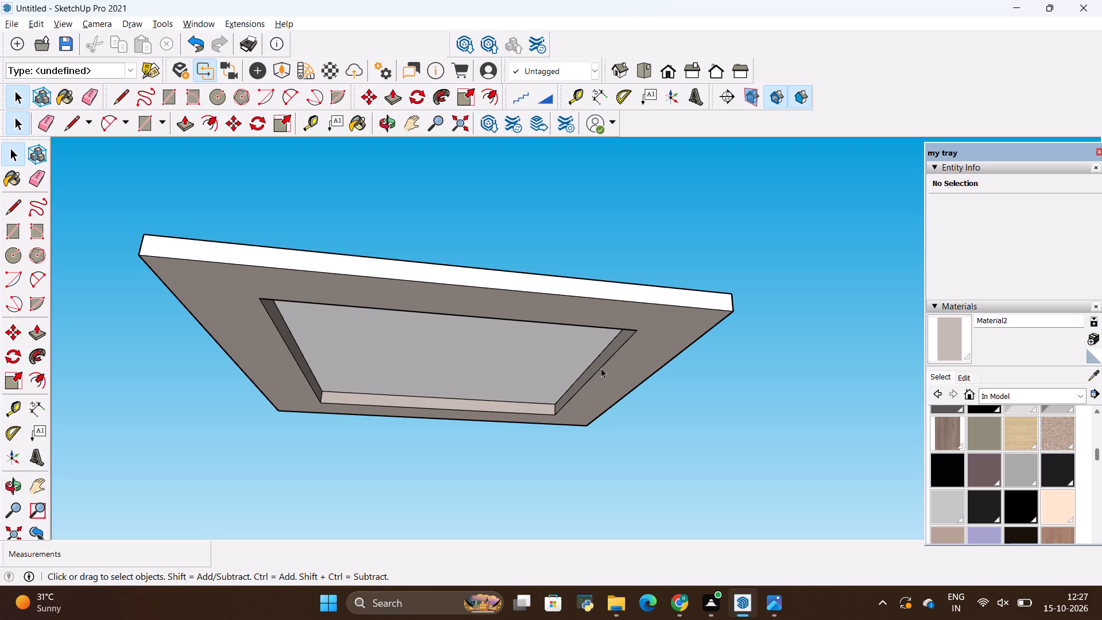
pyautogui.hotkey('alt', 'Tab')
pyautogui.hotkey('alt', 'Tab')
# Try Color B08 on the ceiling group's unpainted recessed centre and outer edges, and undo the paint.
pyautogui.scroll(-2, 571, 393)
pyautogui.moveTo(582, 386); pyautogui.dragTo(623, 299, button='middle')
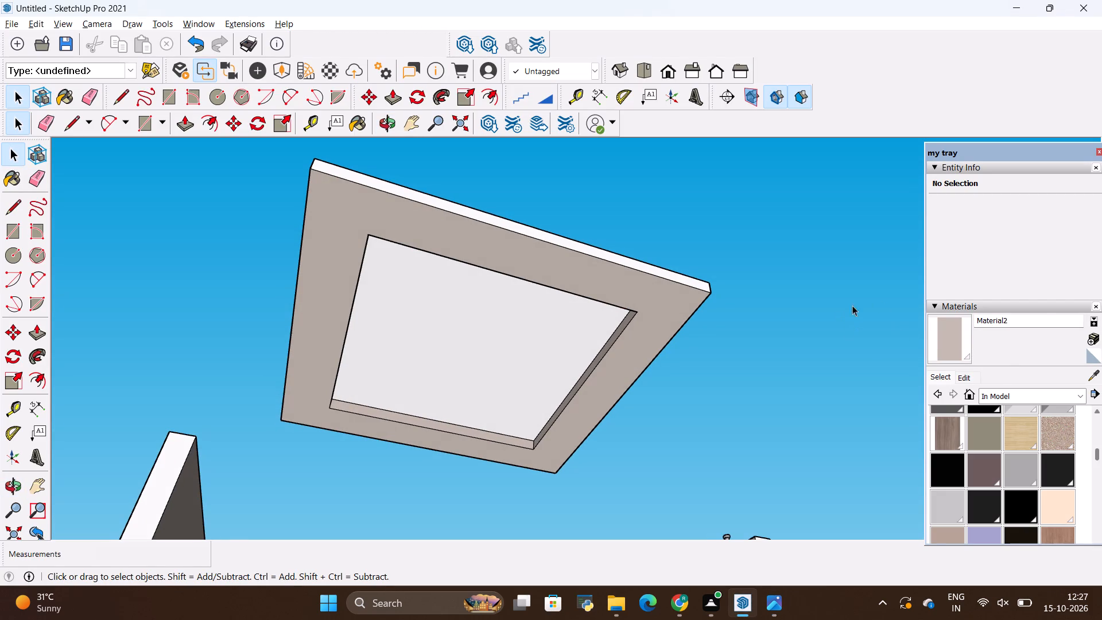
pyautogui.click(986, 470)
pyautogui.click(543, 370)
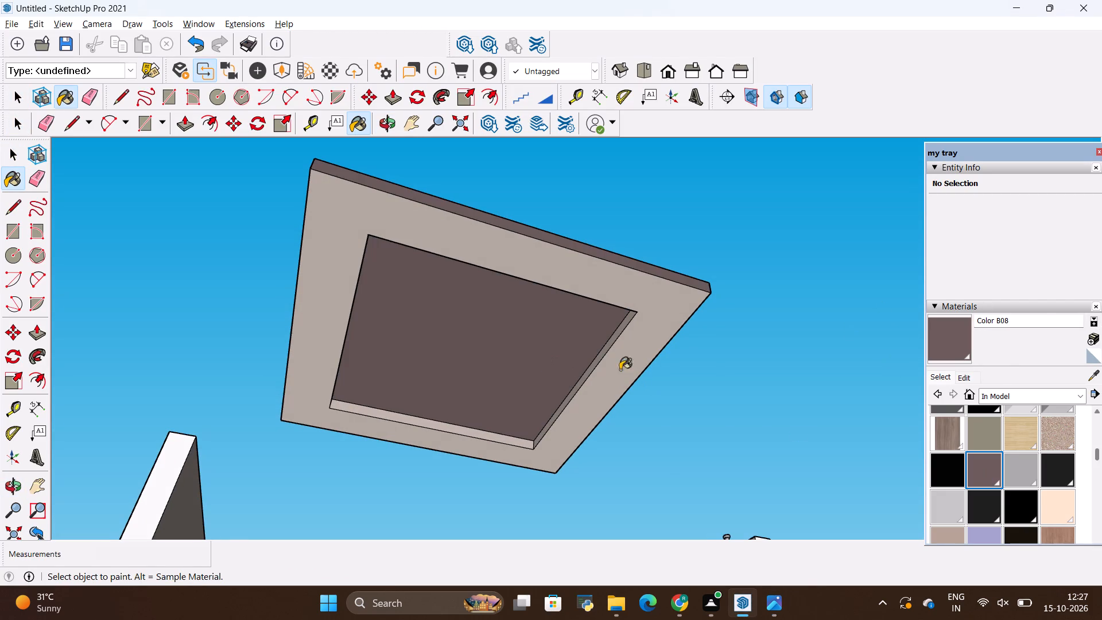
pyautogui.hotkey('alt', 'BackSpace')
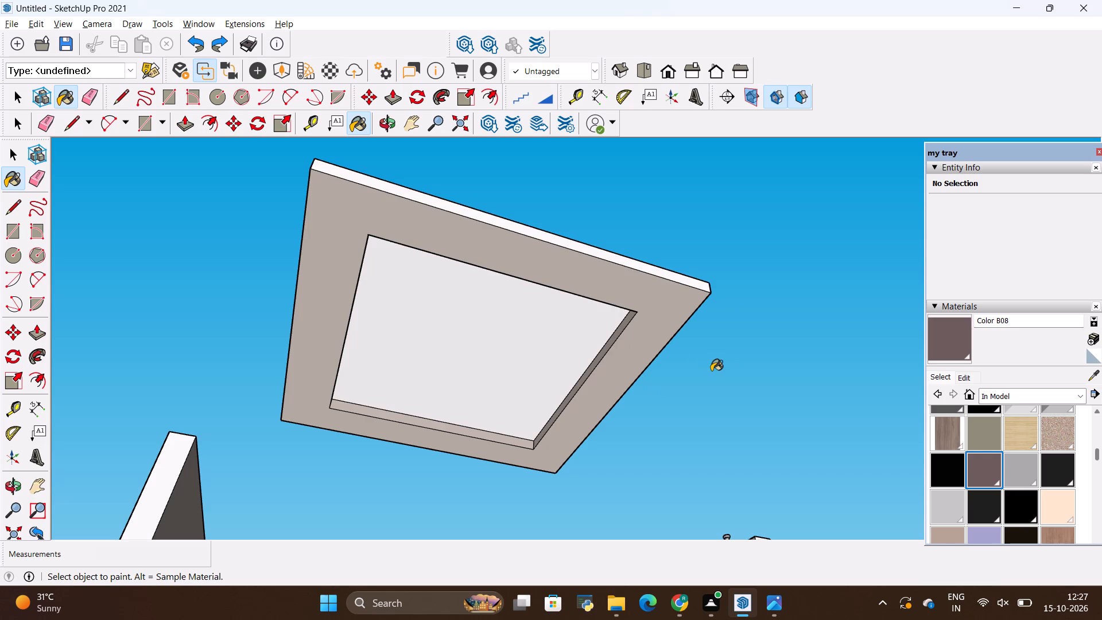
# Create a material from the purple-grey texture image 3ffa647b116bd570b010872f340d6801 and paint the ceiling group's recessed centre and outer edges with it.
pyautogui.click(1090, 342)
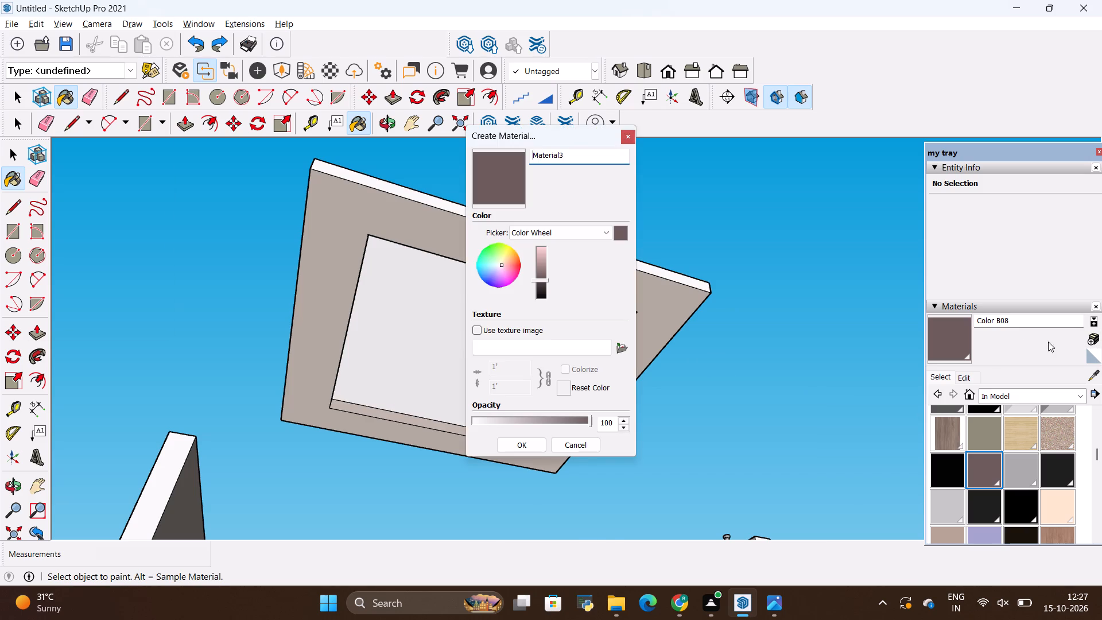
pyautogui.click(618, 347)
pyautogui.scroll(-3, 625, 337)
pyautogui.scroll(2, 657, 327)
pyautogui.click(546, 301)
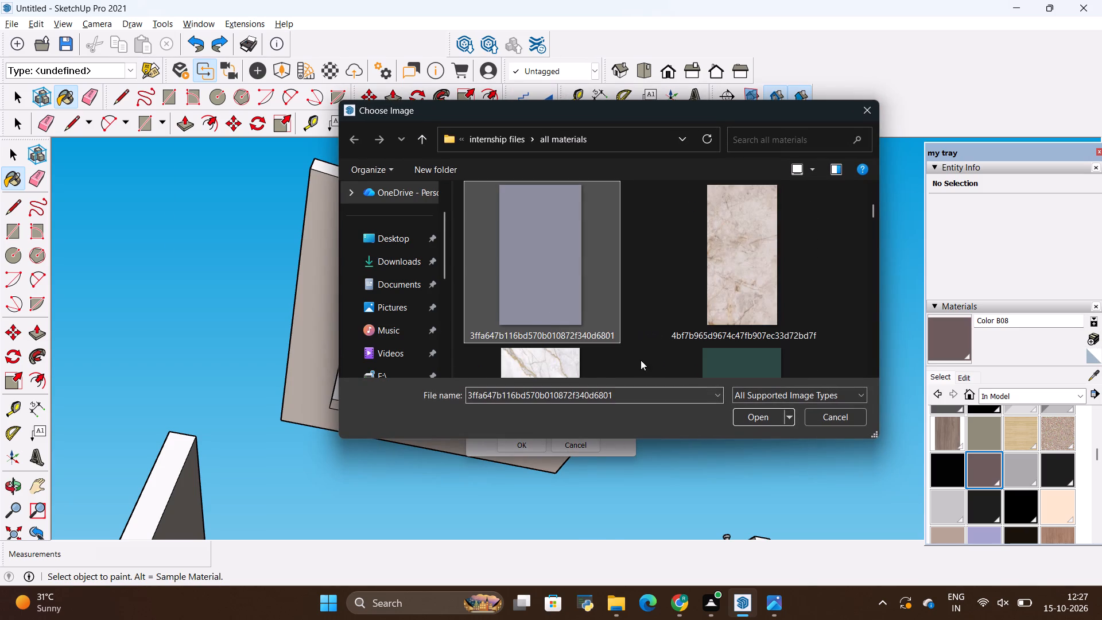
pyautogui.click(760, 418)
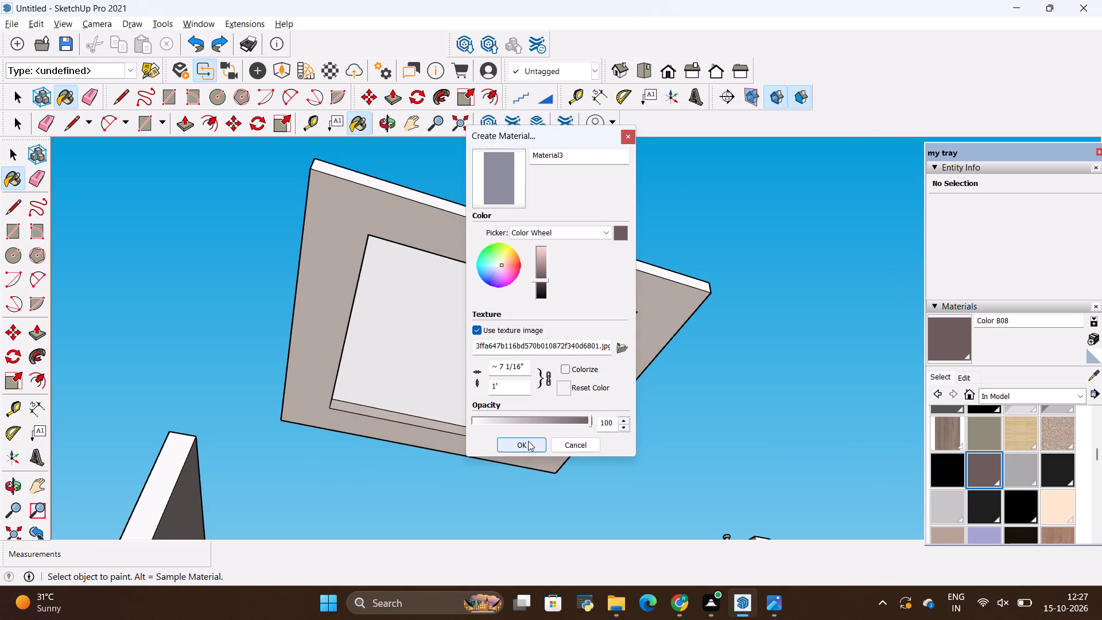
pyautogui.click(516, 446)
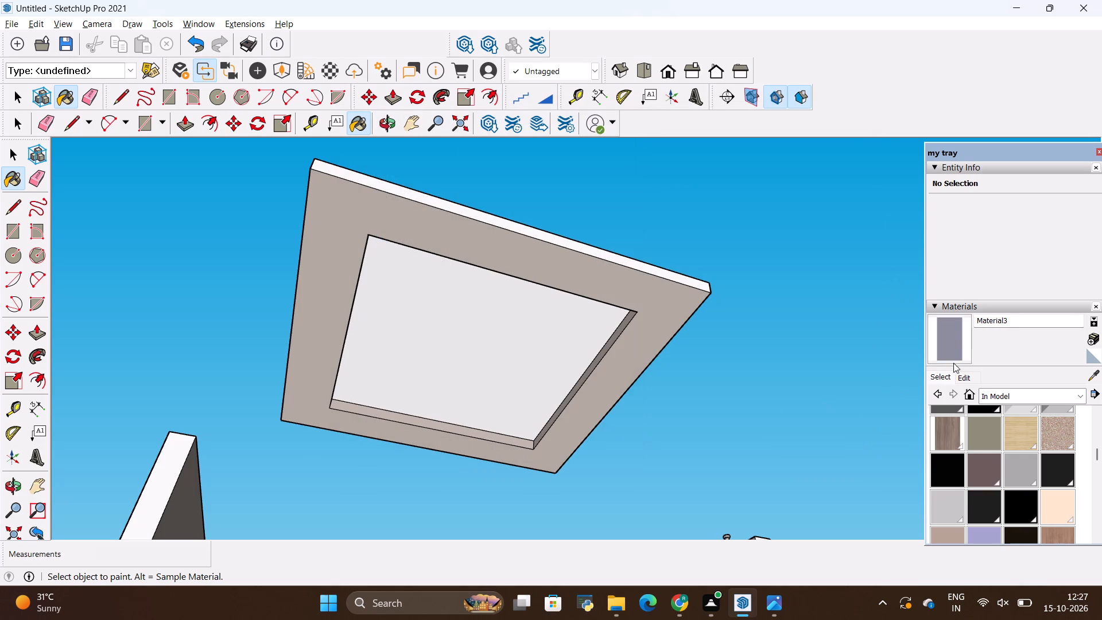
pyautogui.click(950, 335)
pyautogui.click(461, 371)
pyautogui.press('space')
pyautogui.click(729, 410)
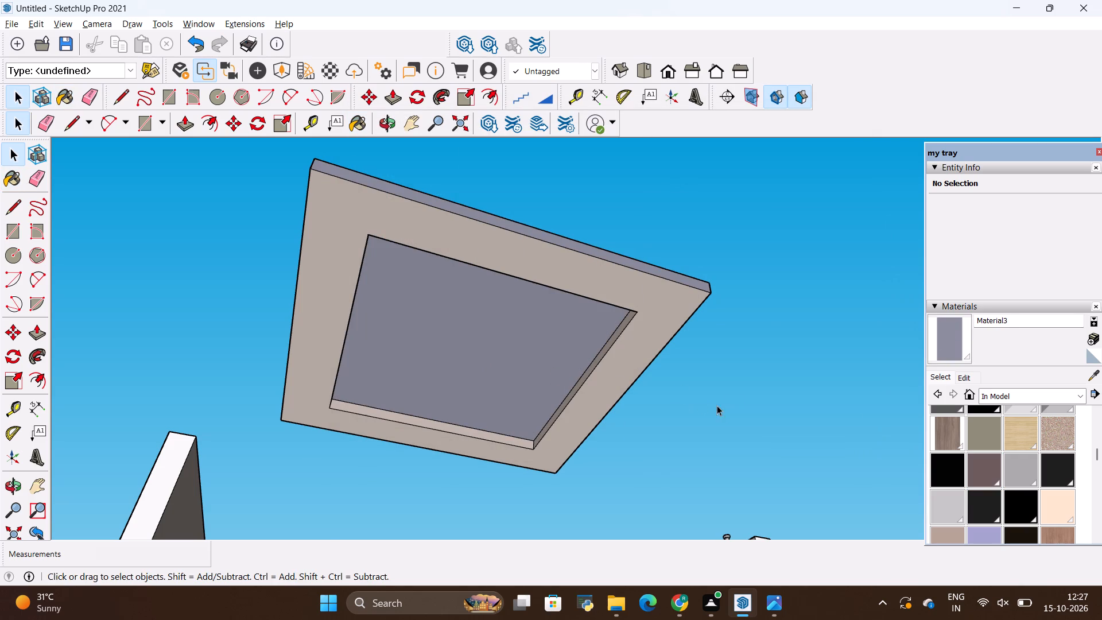
# Examine the purple-grey ceiling recess against the beige border from low angles above the room.
pyautogui.scroll(-4, 682, 396)
pyautogui.moveTo(641, 407); pyautogui.dragTo(573, 408, button='middle')
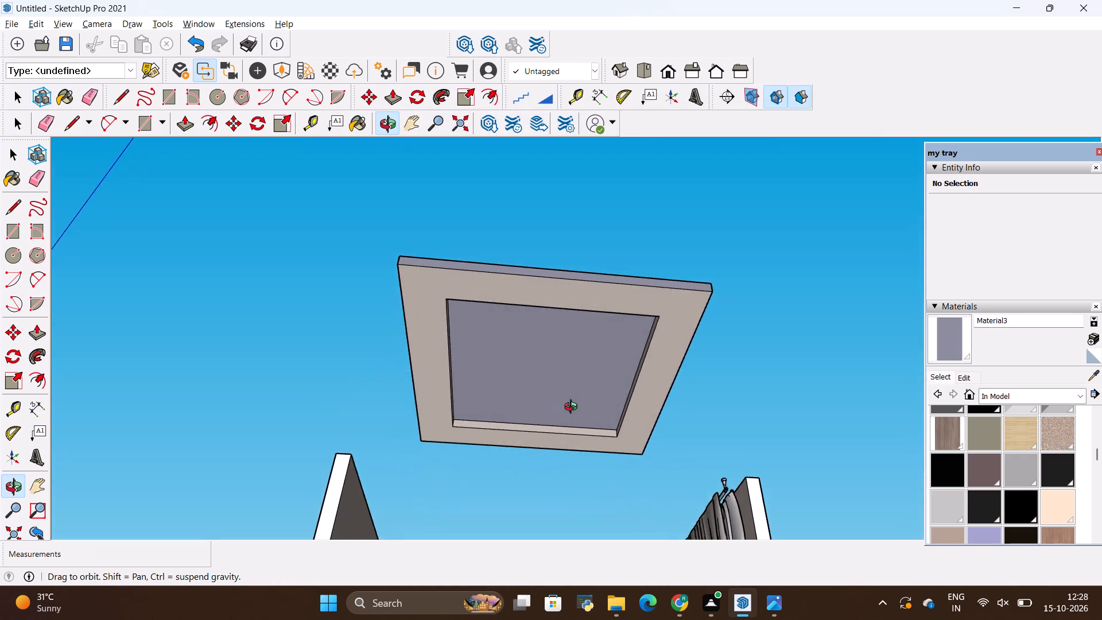
pyautogui.moveTo(573, 408); pyautogui.dragTo(639, 434, button='middle')
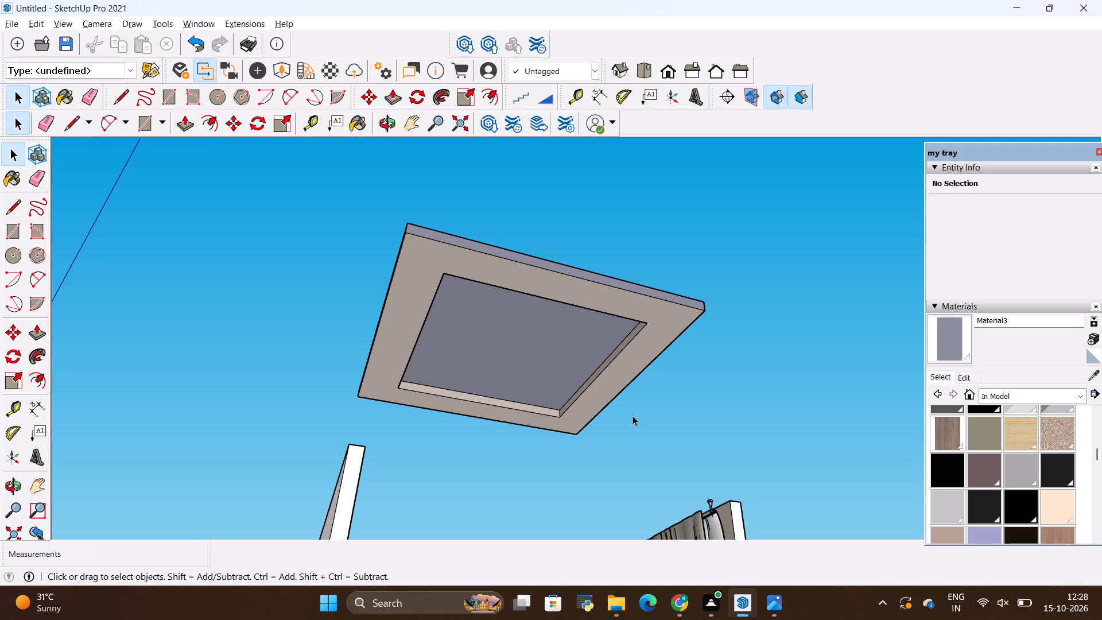
pyautogui.scroll(2, 590, 420)
pyautogui.scroll(1, 482, 401)
pyautogui.scroll(-3, 484, 401)
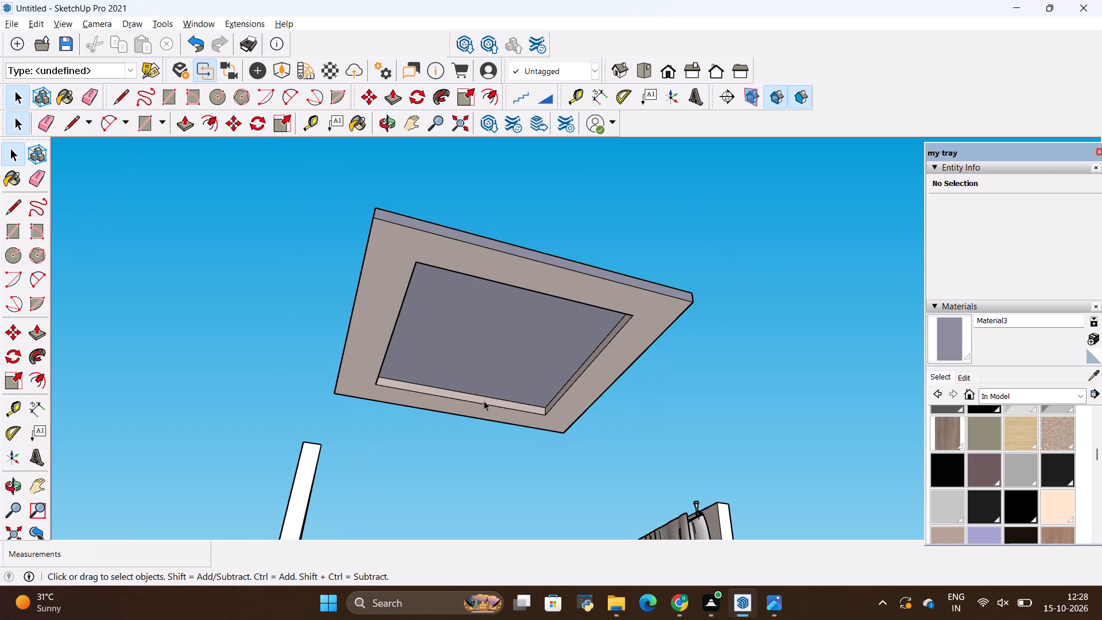
pyautogui.moveTo(484, 401); pyautogui.dragTo(480, 422, button='middle')
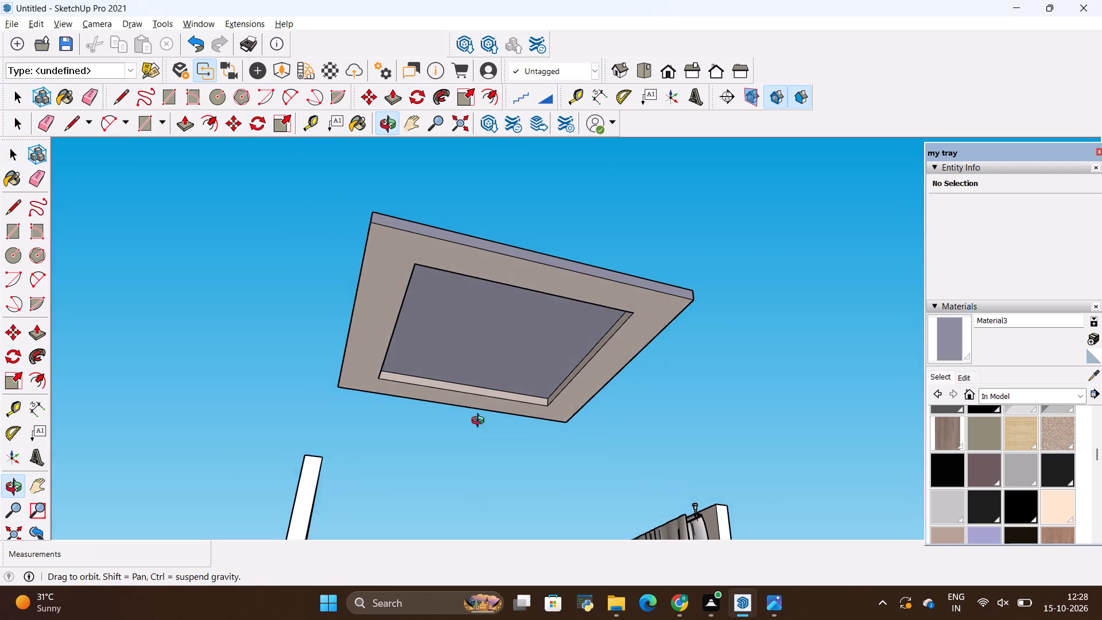
pyautogui.moveTo(480, 422); pyautogui.dragTo(479, 454, button='middle')
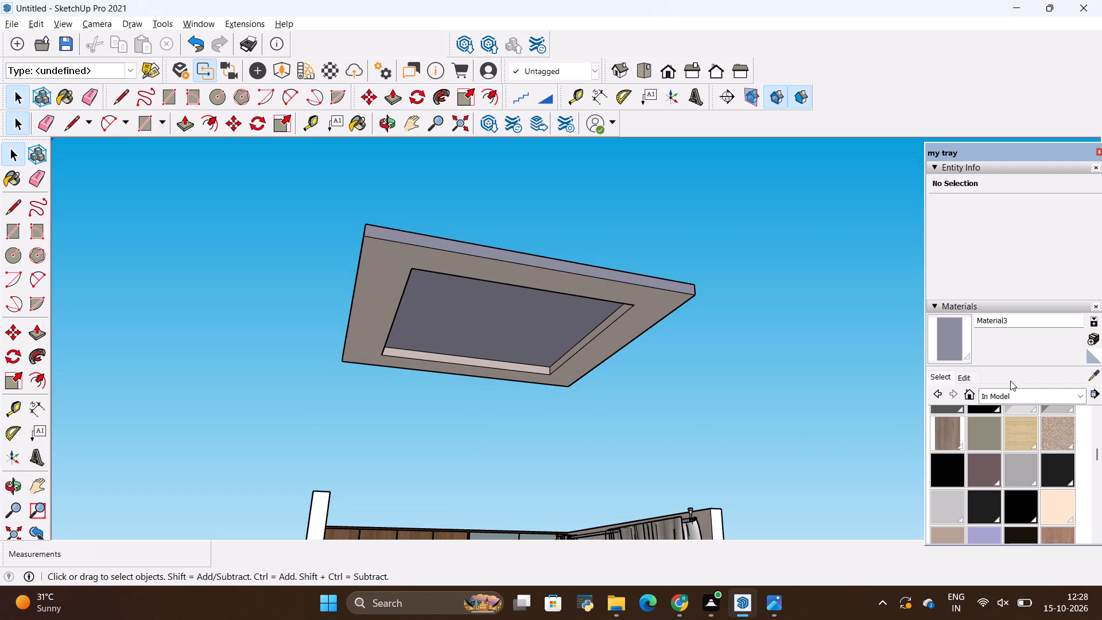
# Create a material from the blue-grey texture image 51b65fb537d63c20ce7f43c80d250e90 and paint the ceiling group's recessed centre and outer edges with it.
pyautogui.click(1090, 335)
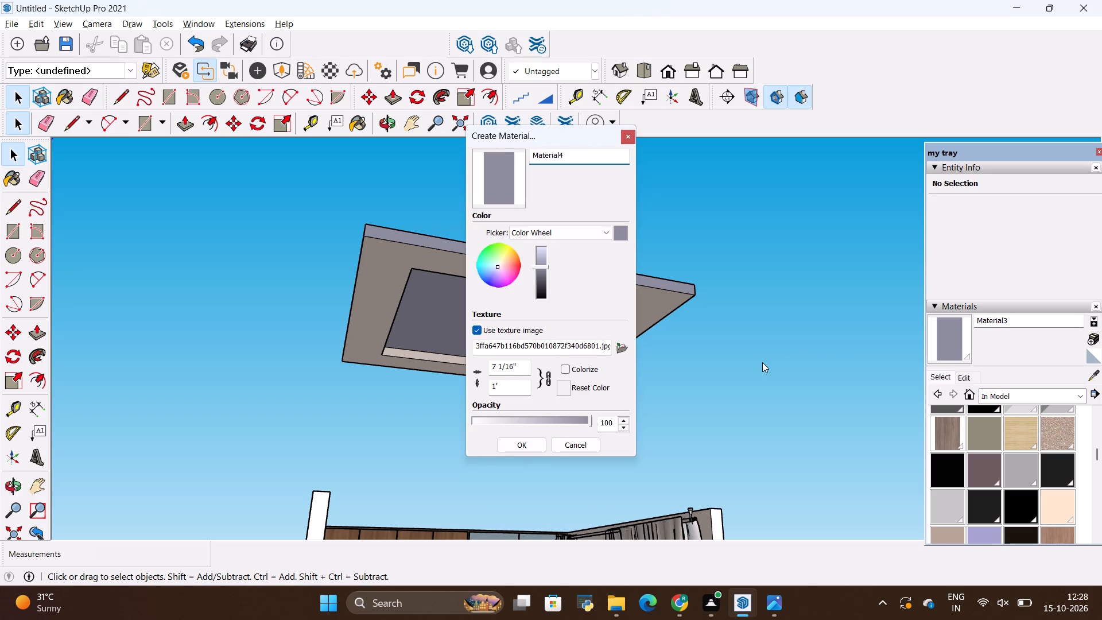
pyautogui.click(620, 350)
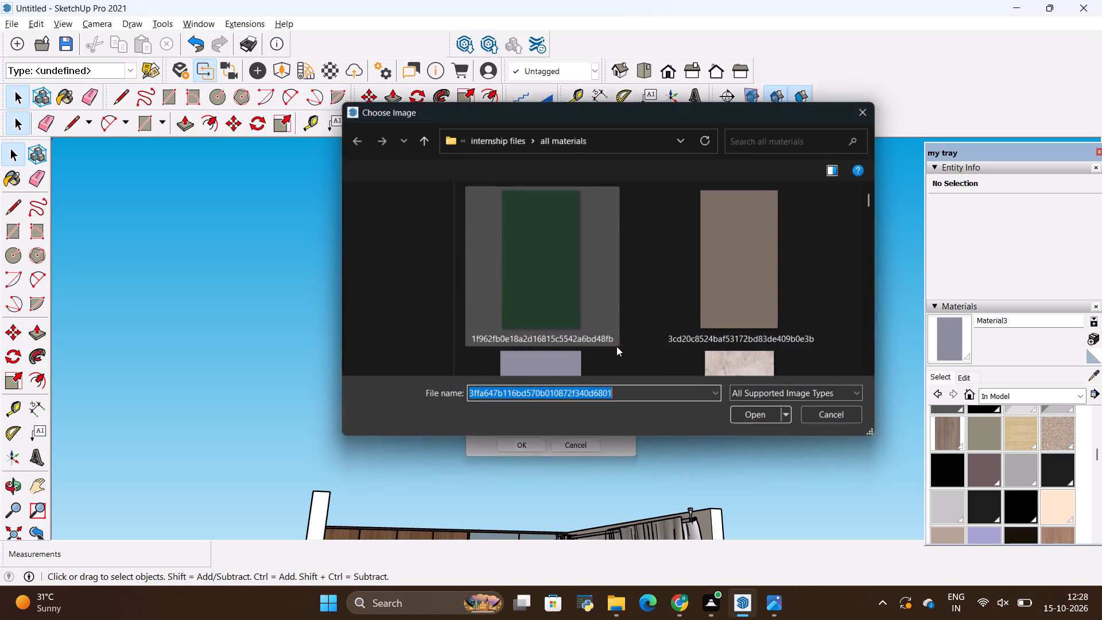
pyautogui.scroll(-4, 618, 342)
pyautogui.scroll(1, 635, 336)
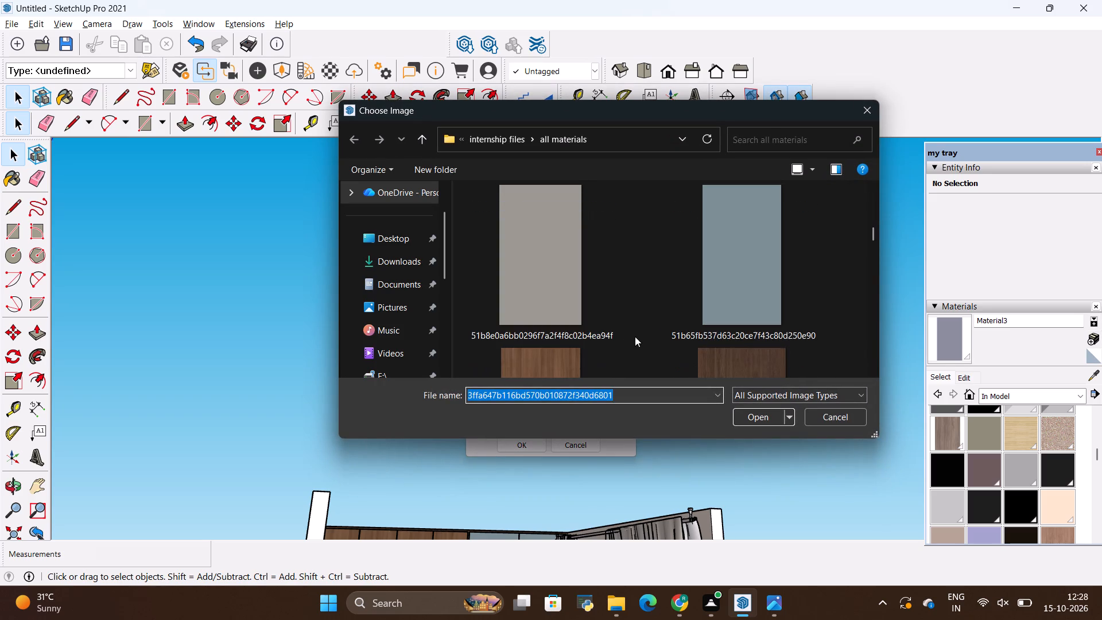
pyautogui.click(761, 304)
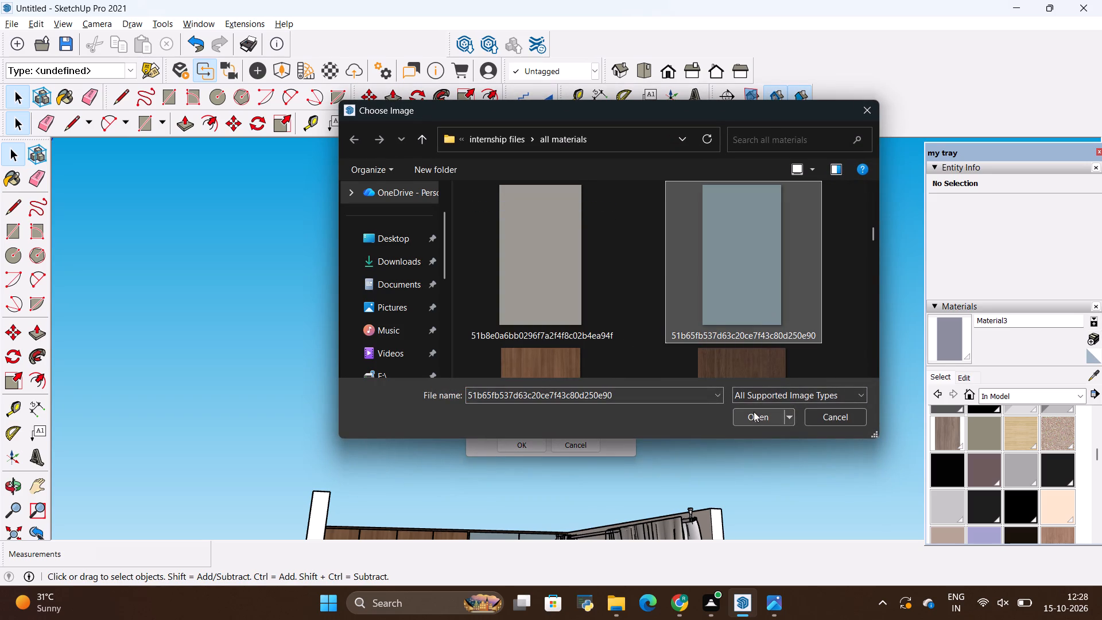
pyautogui.click(754, 412)
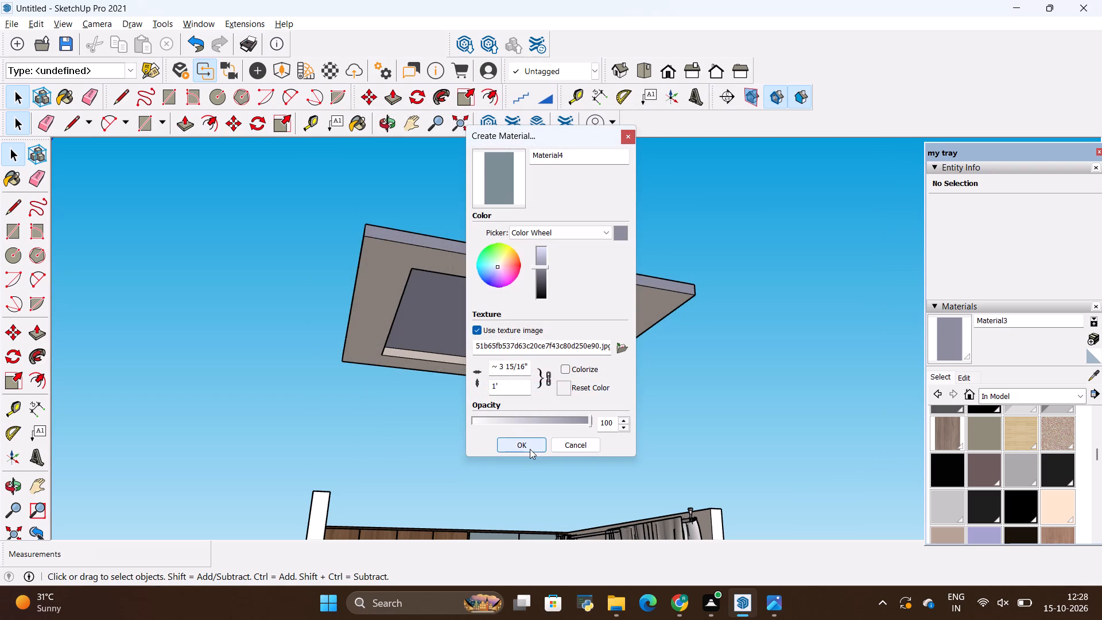
pyautogui.click(530, 449)
pyautogui.click(949, 340)
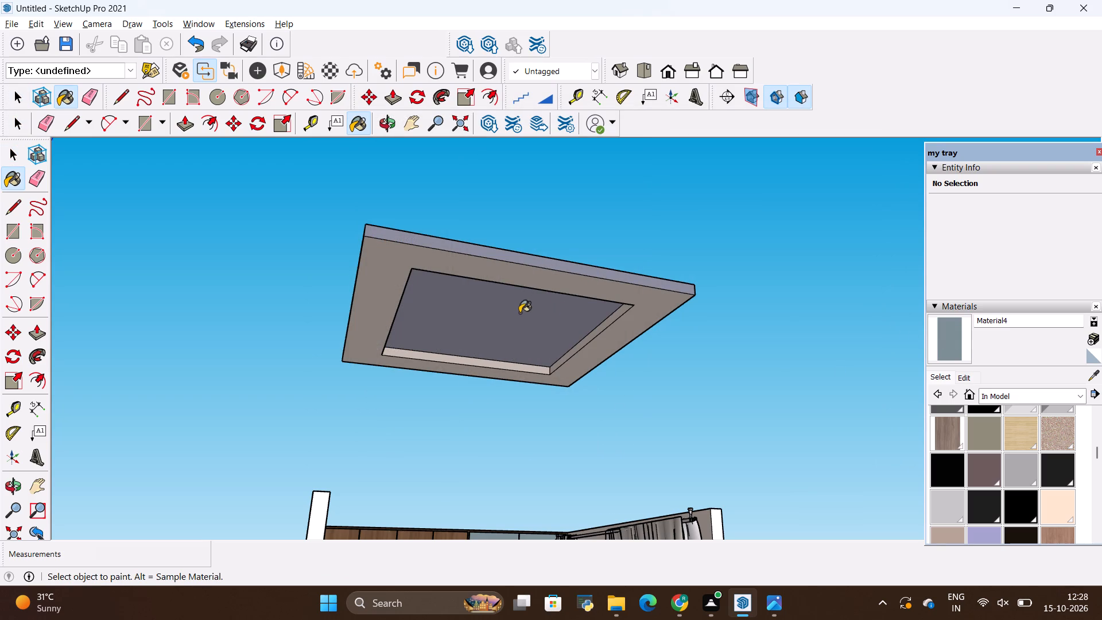
pyautogui.click(519, 312)
pyautogui.moveTo(559, 370); pyautogui.dragTo(568, 307, button='middle')
pyautogui.press('space')
pyautogui.click(813, 372)
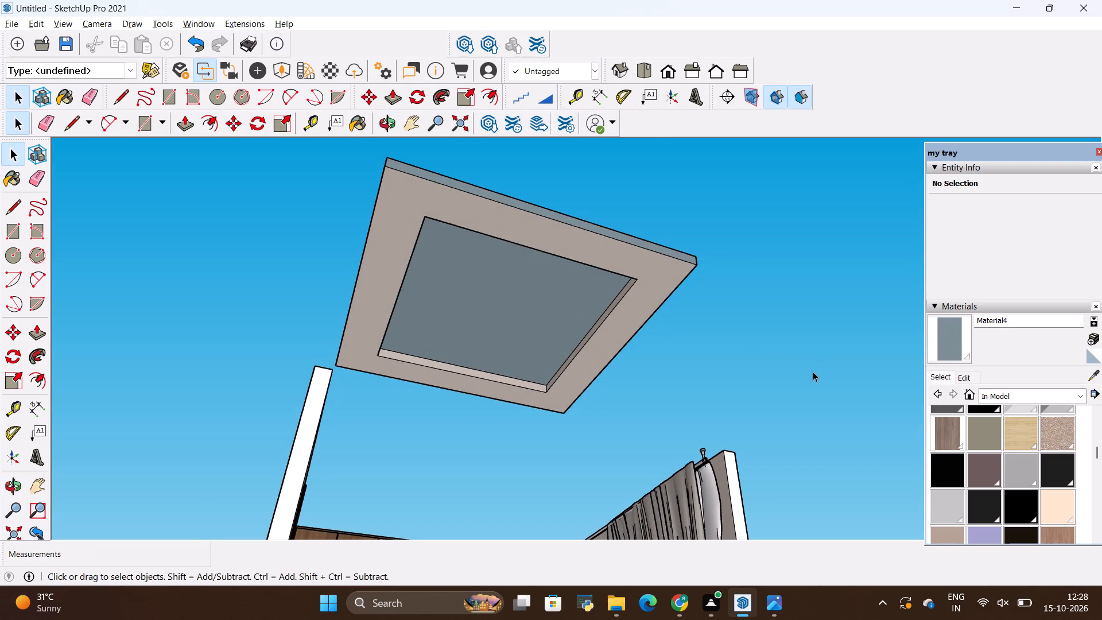
pyautogui.scroll(-1, 728, 353)
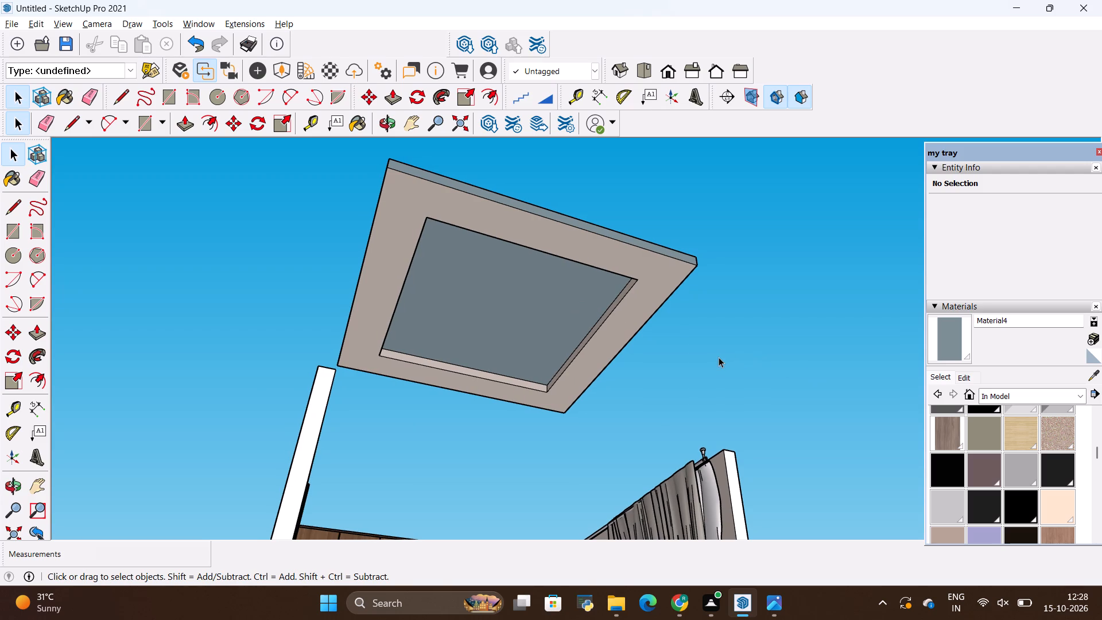
pyautogui.press('space')
pyautogui.click(719, 356)
# Examine the blue-grey ceiling recess and edges against the beige border from several low angles.
pyautogui.scroll(-3, 721, 328)
pyautogui.moveTo(727, 320); pyautogui.dragTo(682, 302, button='middle')
pyautogui.moveTo(661, 286); pyautogui.dragTo(672, 247, button='middle')
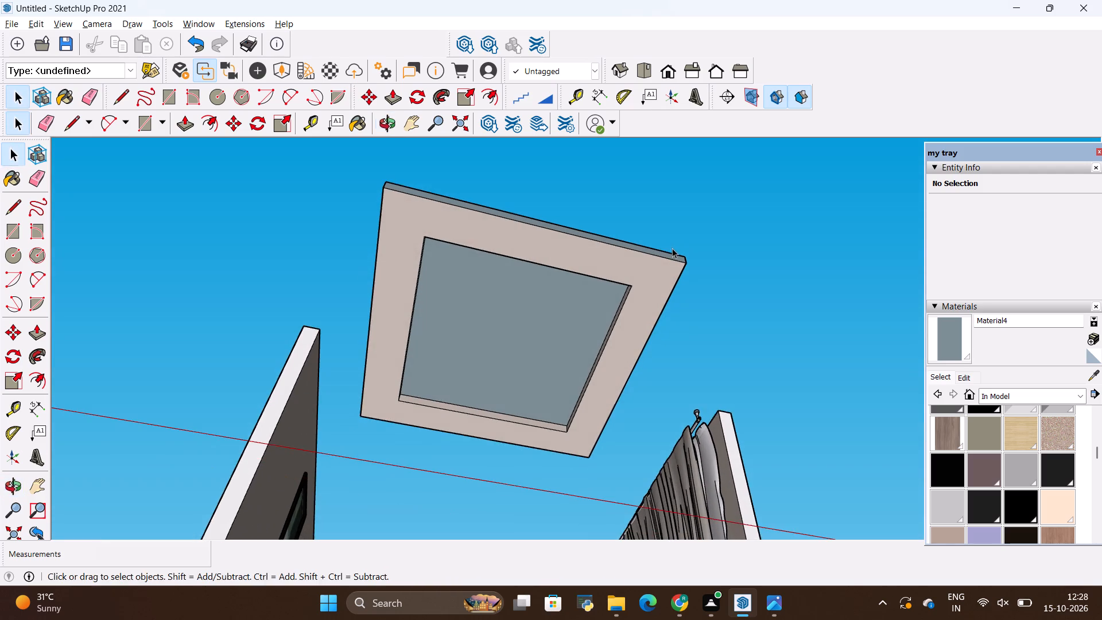
pyautogui.hotkey('alt', 'Tab')
pyautogui.hotkey('alt', 'Tab')
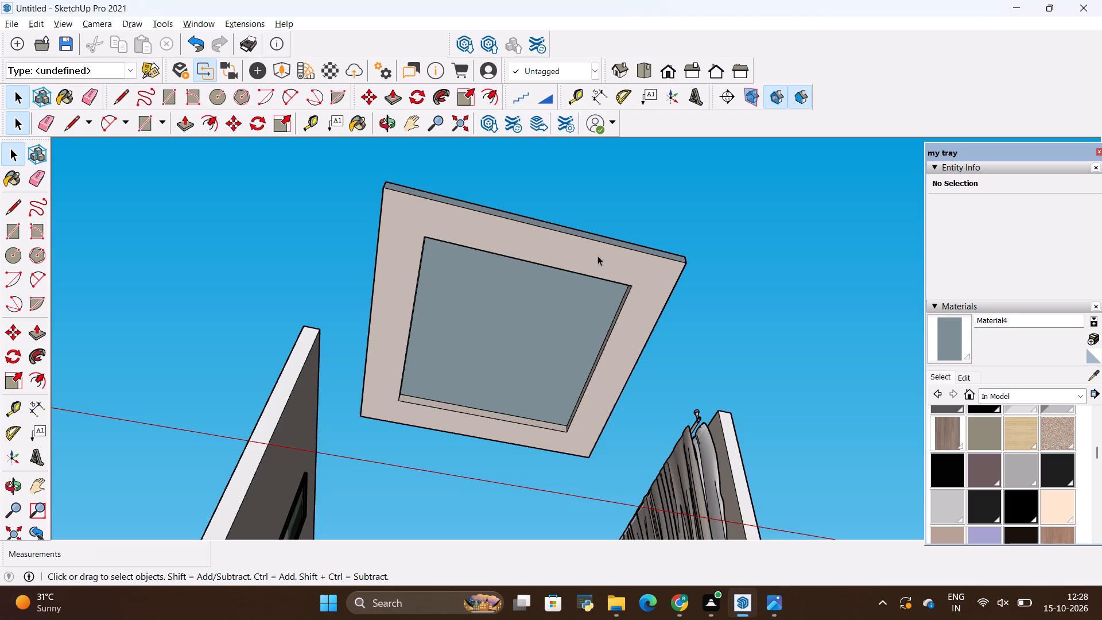
pyautogui.scroll(1, 554, 253)
pyautogui.scroll(-5, 537, 255)
pyautogui.moveTo(575, 259); pyautogui.dragTo(464, 296, button='middle')
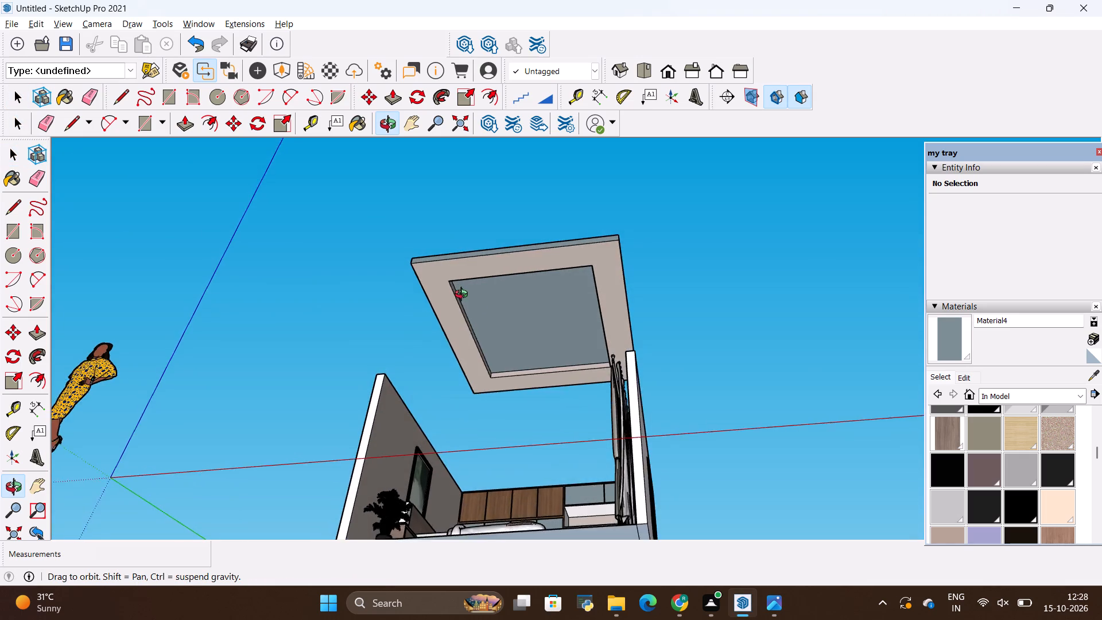
pyautogui.moveTo(464, 296); pyautogui.dragTo(496, 308, button='middle')
pyautogui.scroll(9, 524, 257)
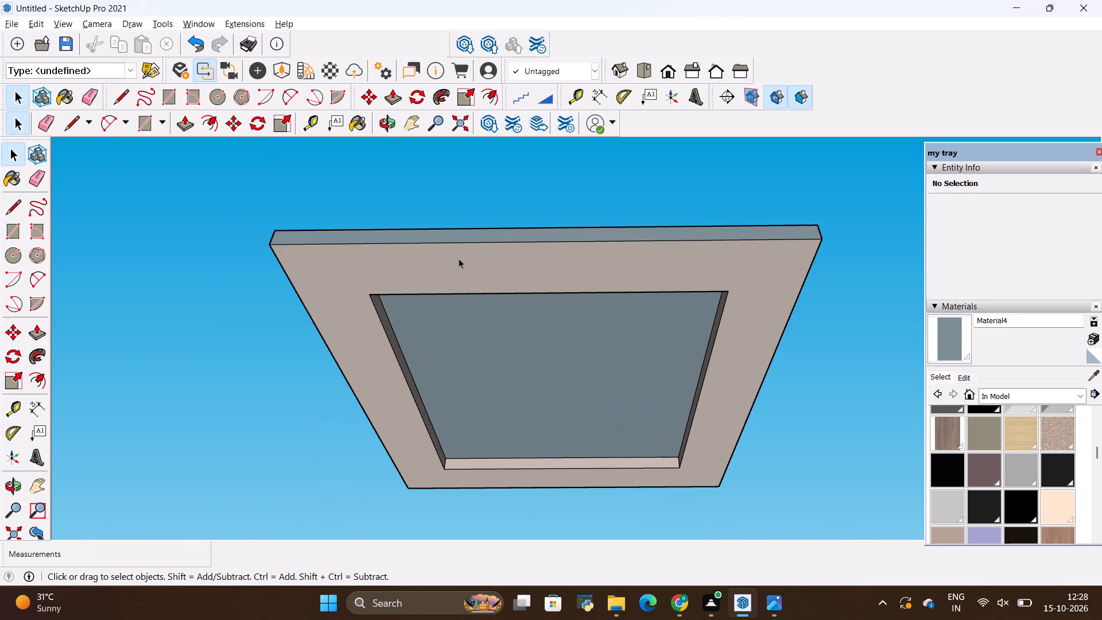
# Place three guides on the ceiling border's underside, parallel to one long outer edge and both side edges, with the first side guide about 1' inward.
pyautogui.press('t')
pyautogui.click(525, 242)
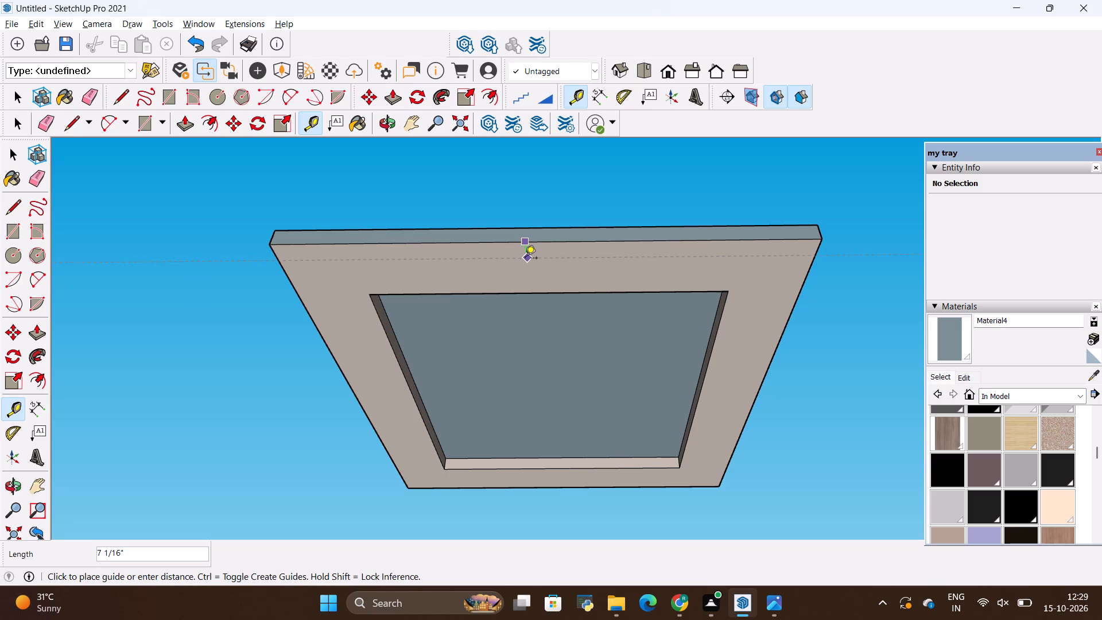
pyautogui.scroll(5, 523, 282)
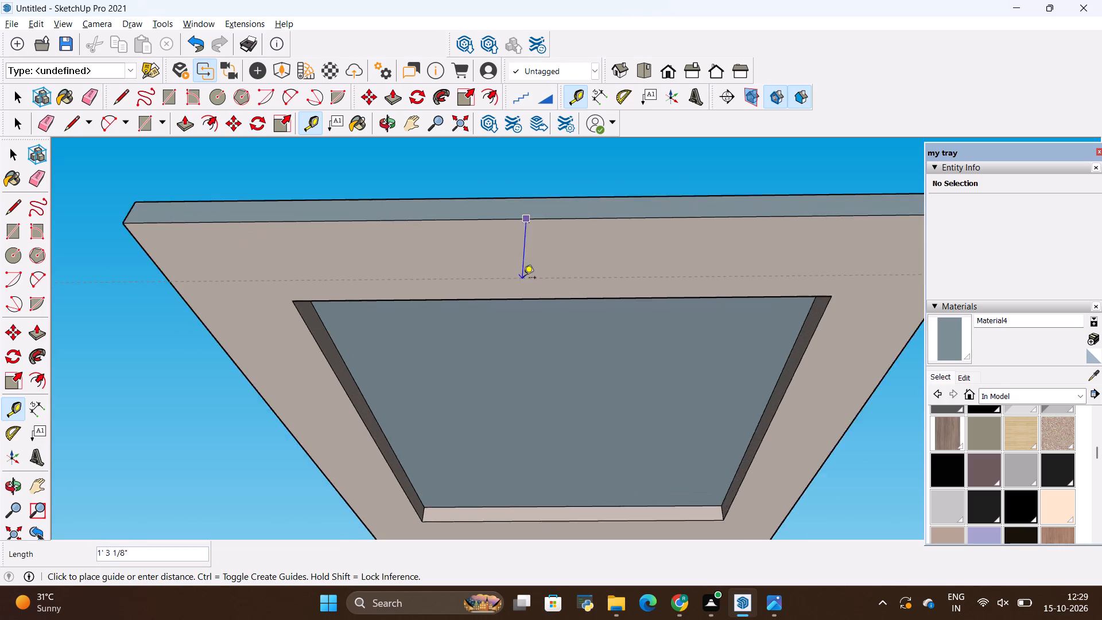
pyautogui.scroll(2, 523, 278)
pyautogui.click(538, 255)
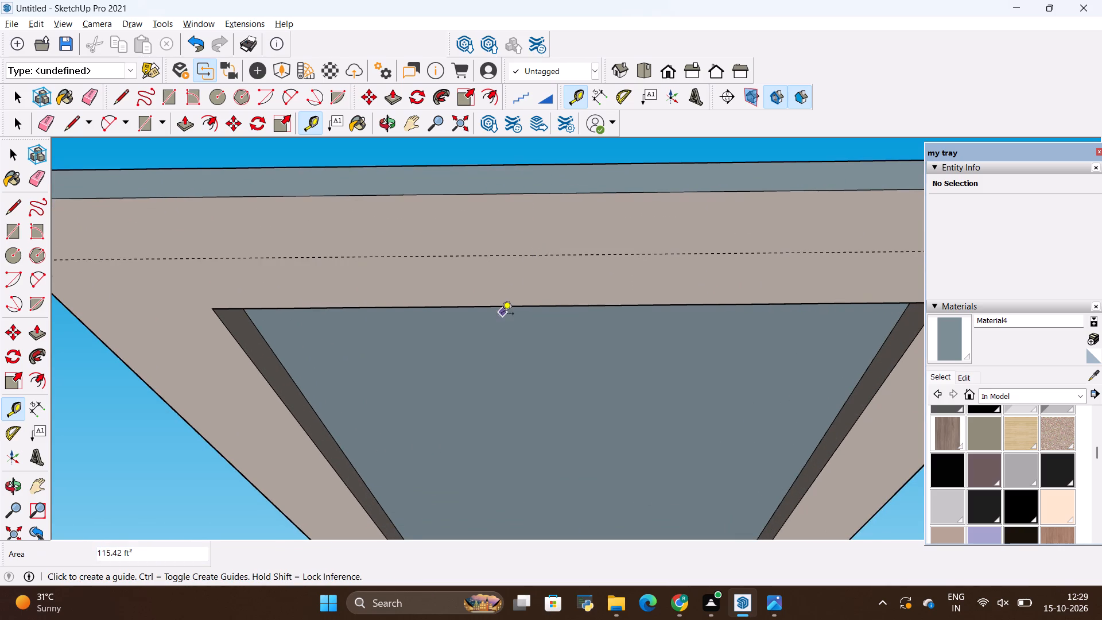
pyautogui.scroll(-8, 502, 315)
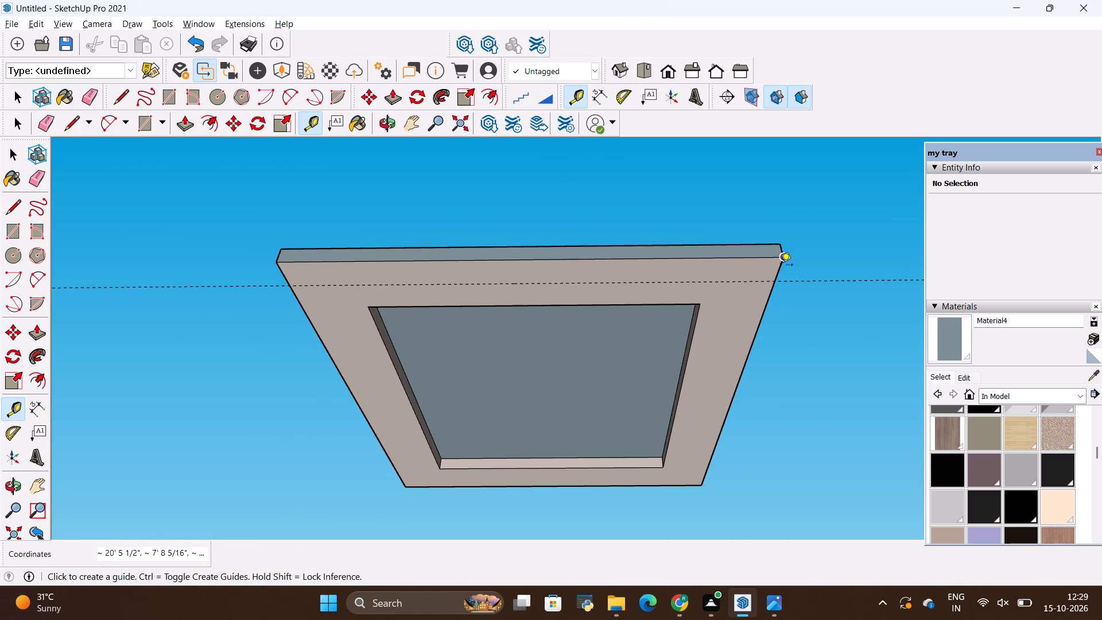
pyautogui.click(774, 274)
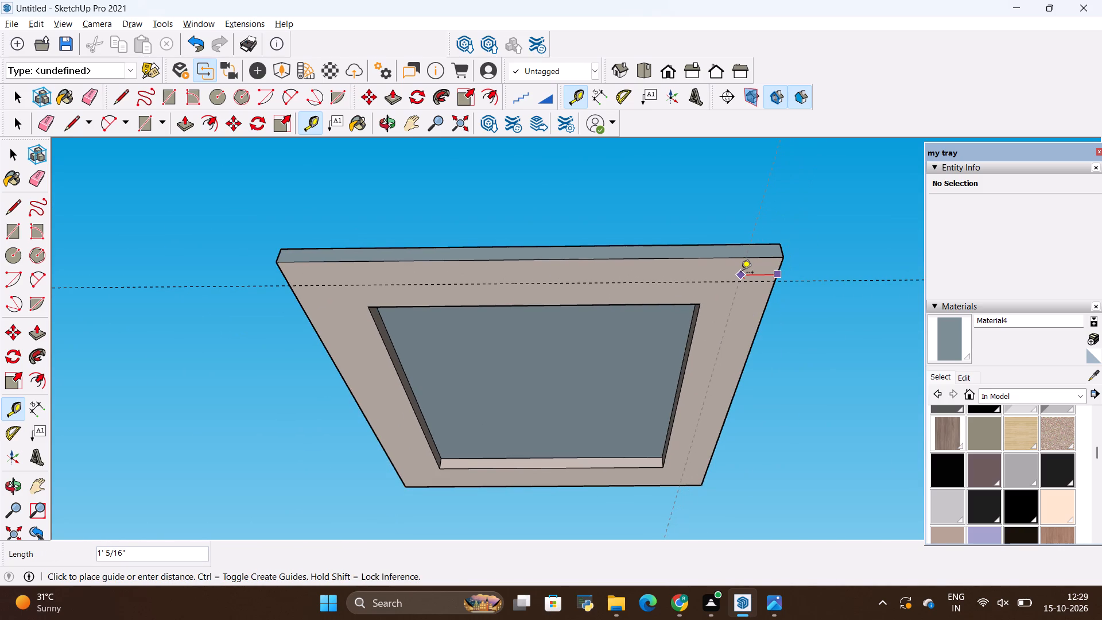
pyautogui.click(741, 273)
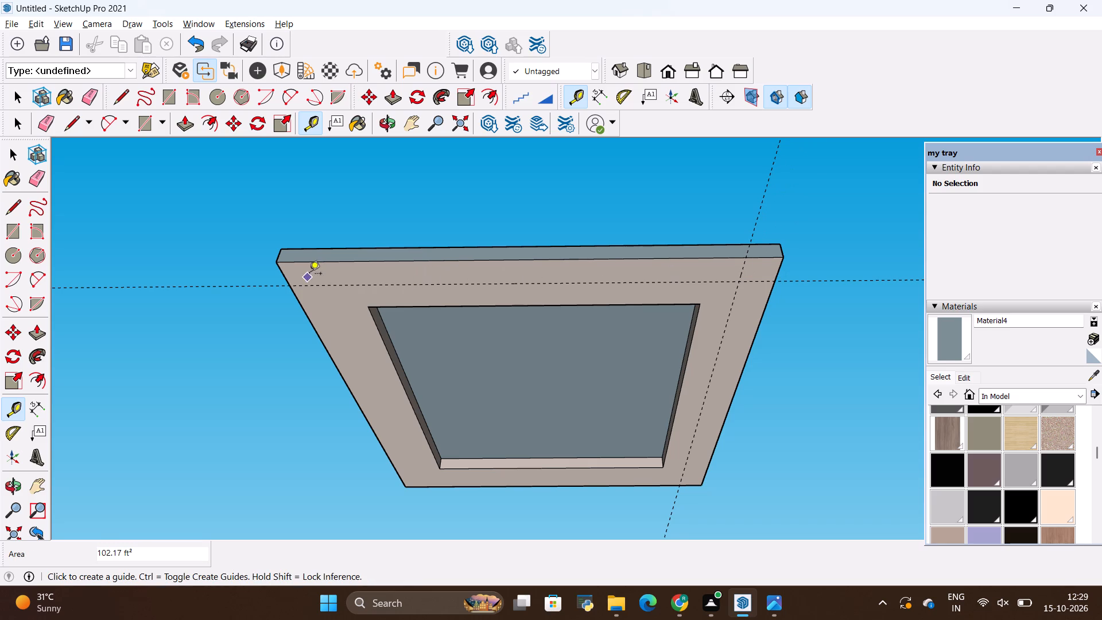
pyautogui.click(285, 276)
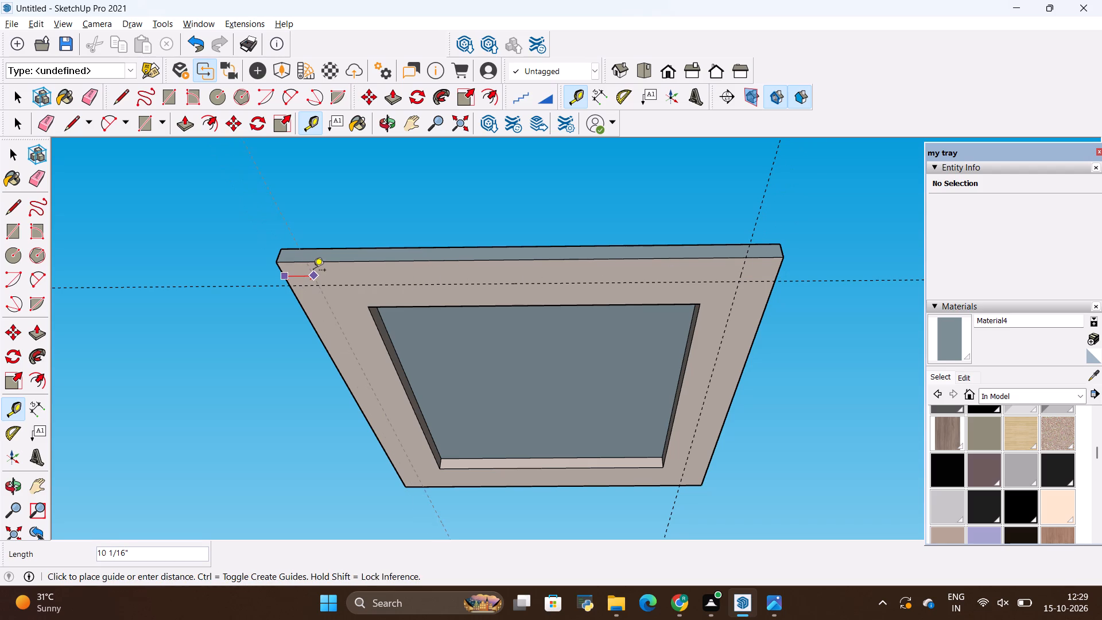
pyautogui.click(320, 270)
# Place a fourth guide on the ceiling border, about 10 11/16" inward from the remaining outer edge.
pyautogui.scroll(10, 550, 496)
pyautogui.scroll(-8, 530, 493)
pyautogui.moveTo(505, 452); pyautogui.dragTo(473, 396, button='middle')
pyautogui.moveTo(472, 402); pyautogui.dragTo(472, 412, button='middle')
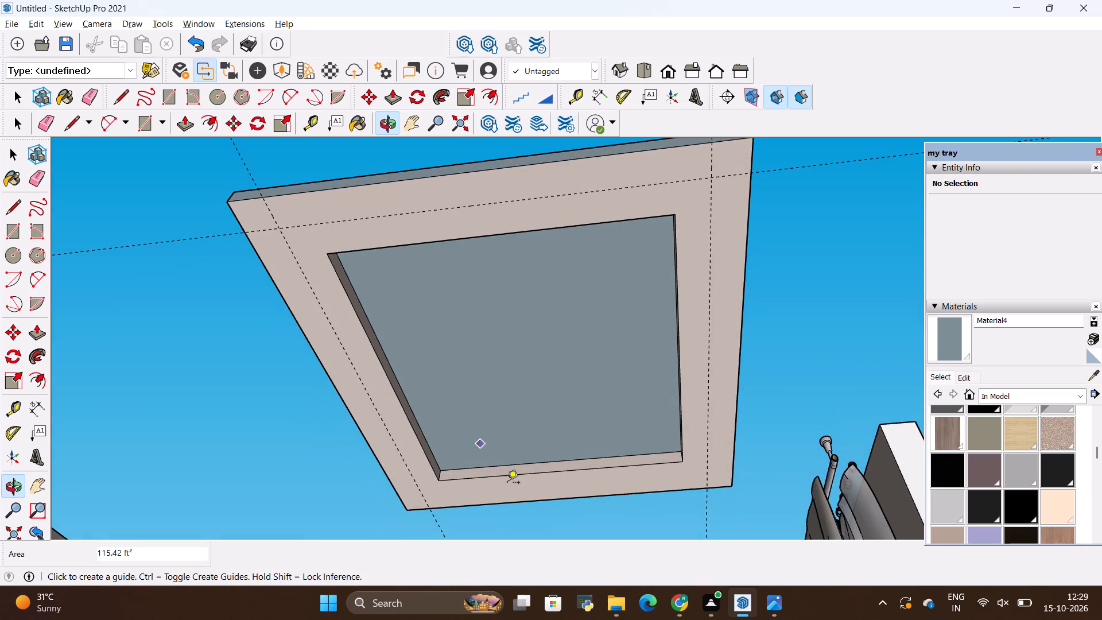
pyautogui.scroll(11, 558, 509)
pyautogui.moveTo(596, 493); pyautogui.dragTo(589, 397, button='middle')
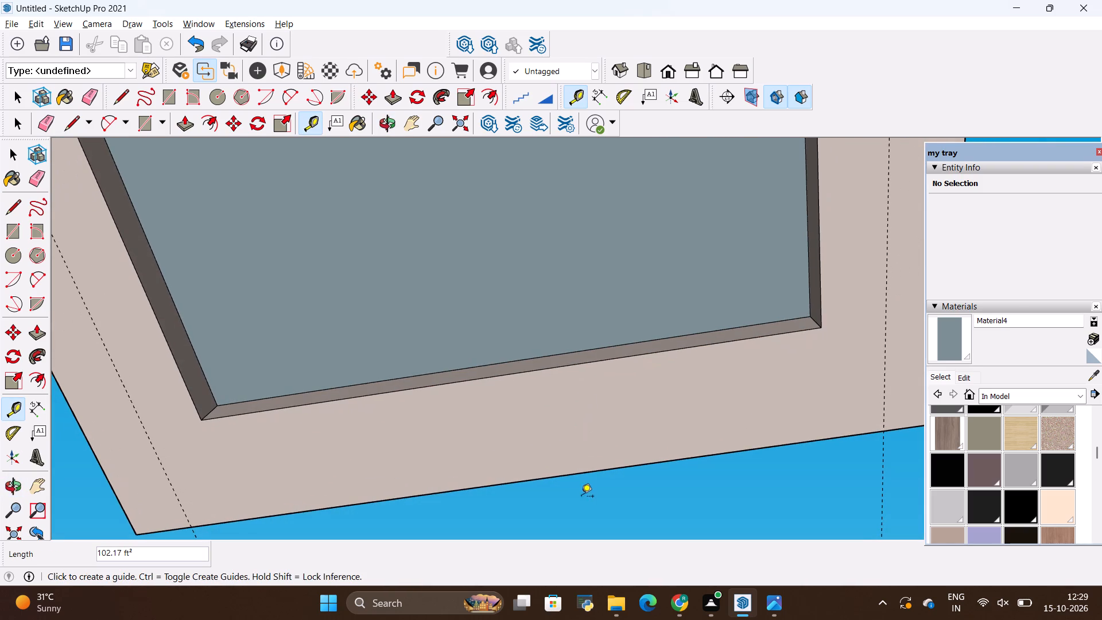
pyautogui.click(598, 471)
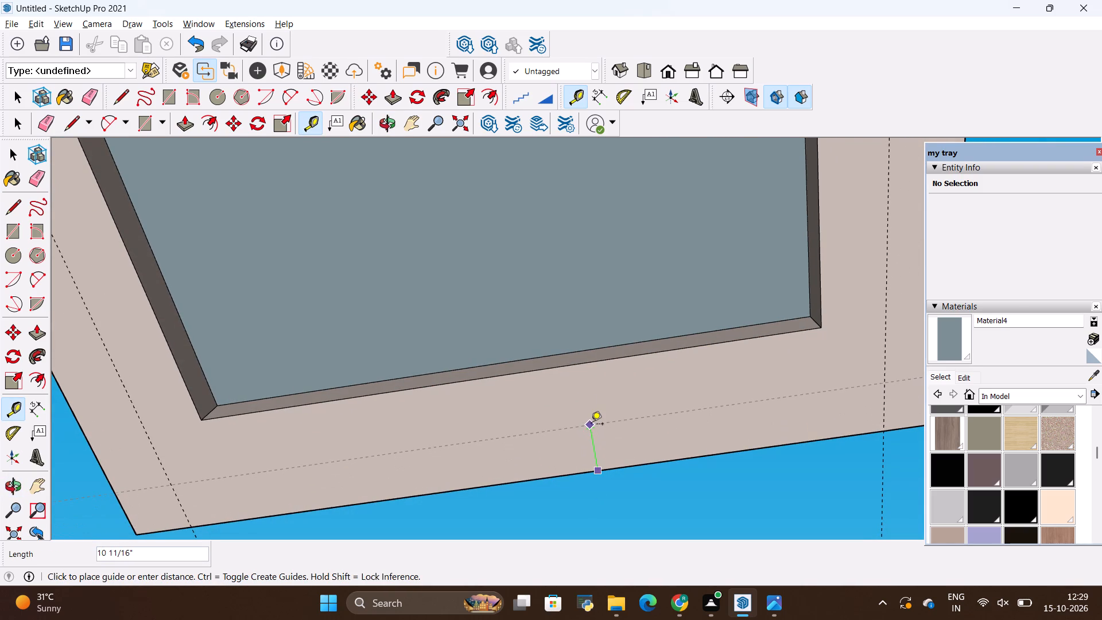
pyautogui.click(591, 425)
# Examine the guide layout around the ceiling border from outside and below the room.
pyautogui.scroll(-10, 621, 465)
pyautogui.moveTo(629, 377); pyautogui.dragTo(629, 533, button='middle')
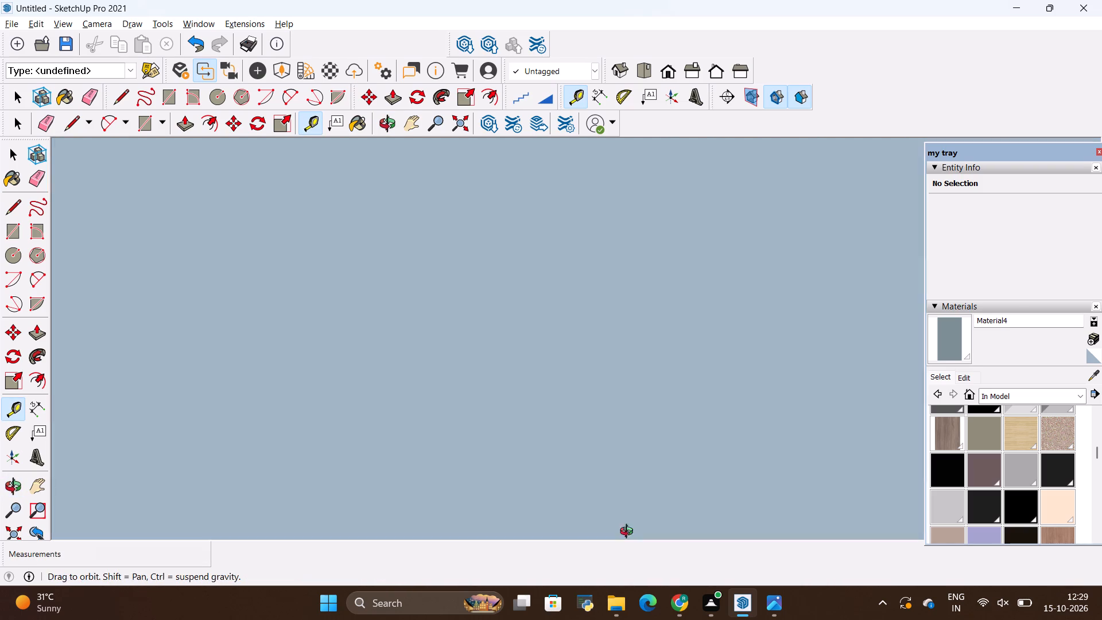
pyautogui.moveTo(629, 533); pyautogui.dragTo(628, 564, button='middle')
pyautogui.scroll(-19, 628, 486)
pyautogui.scroll(-6, 629, 485)
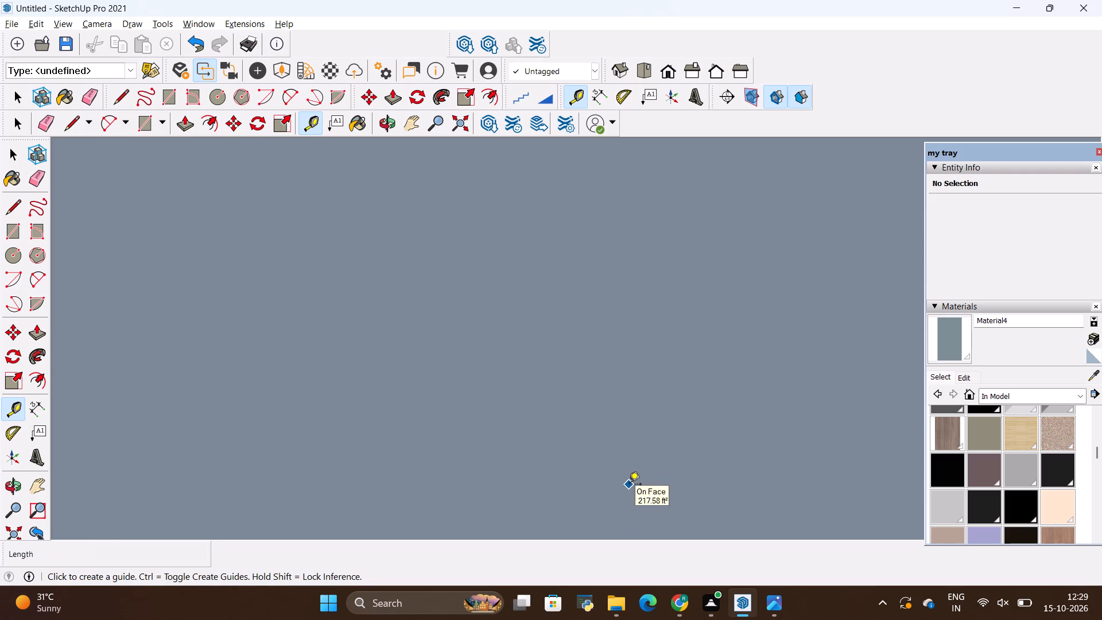
pyautogui.scroll(-20, 629, 486)
pyautogui.scroll(-6, 629, 486)
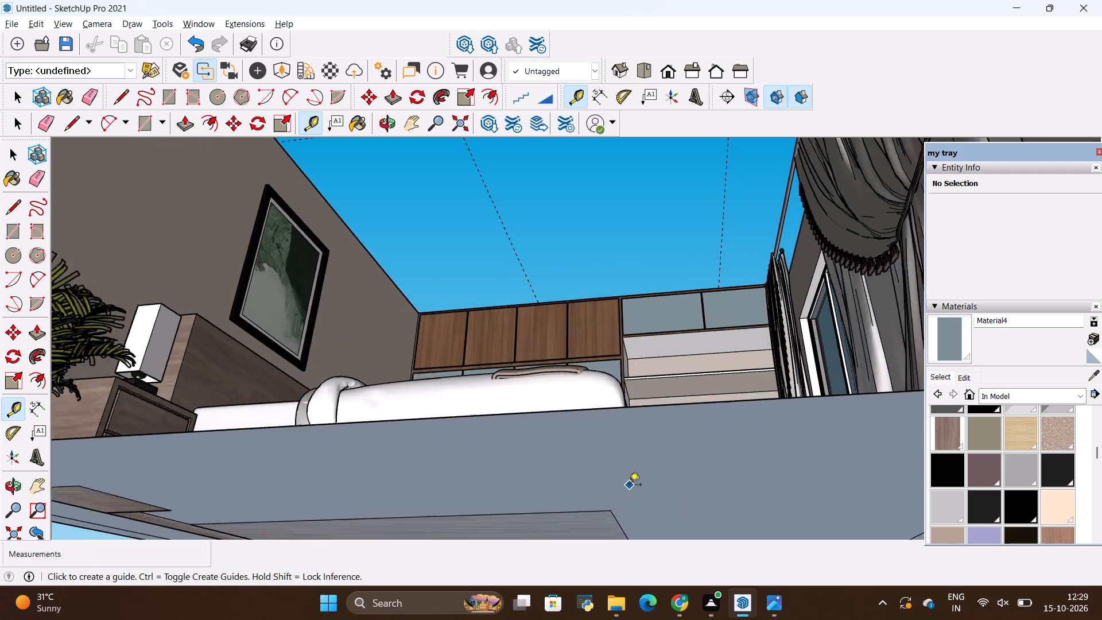
pyautogui.scroll(-17, 629, 486)
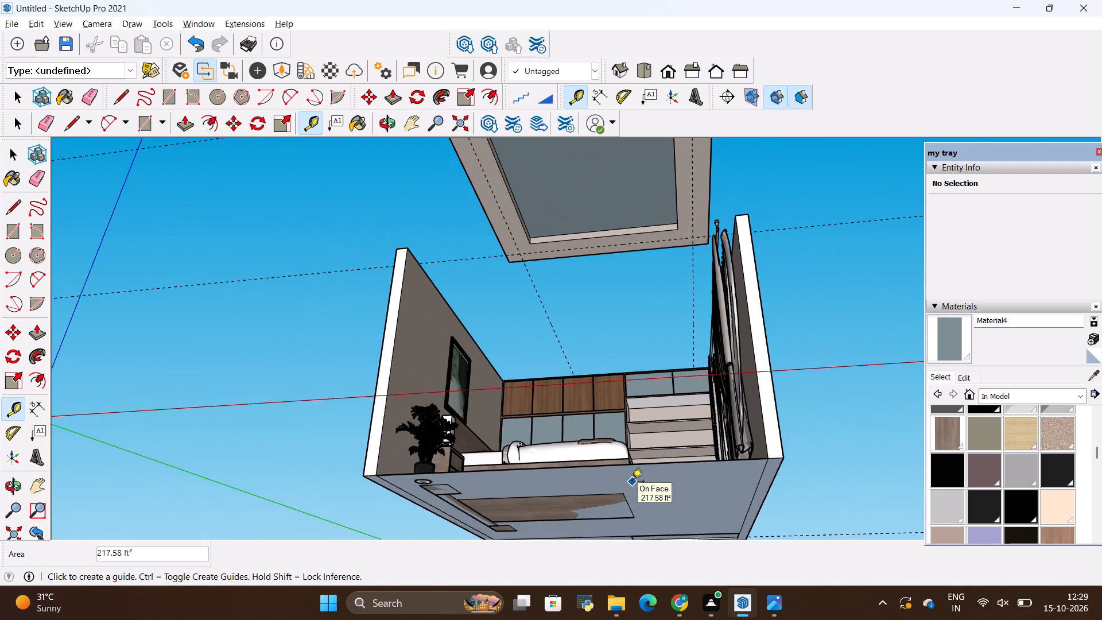
pyautogui.scroll(-6, 633, 481)
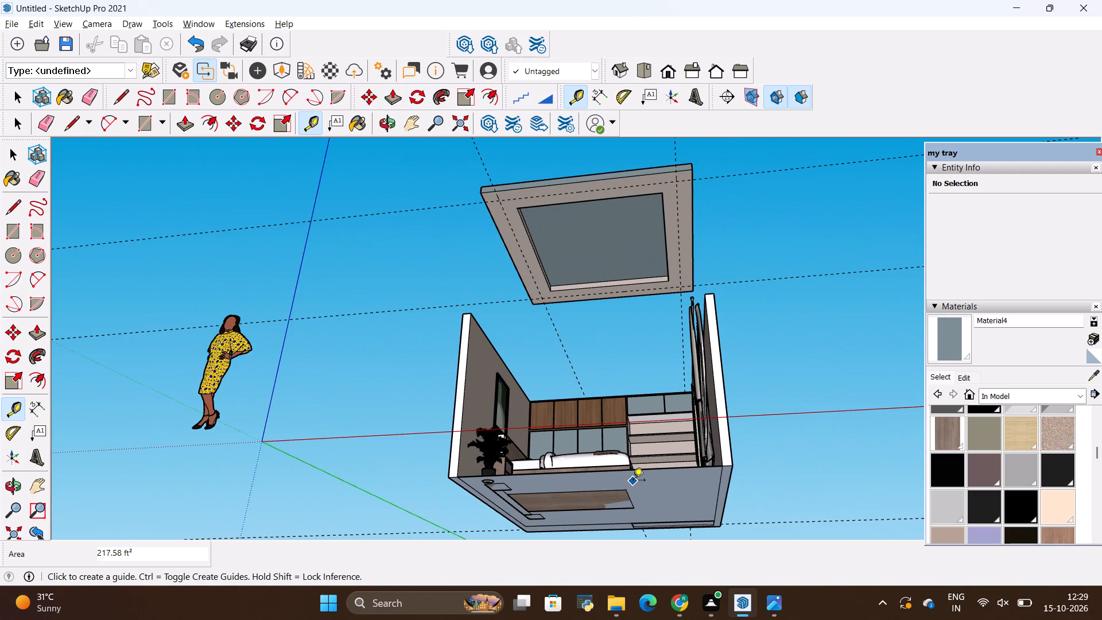
pyautogui.moveTo(633, 481); pyautogui.dragTo(643, 410, button='middle')
pyautogui.scroll(-8, 646, 410)
pyautogui.scroll(1, 654, 274)
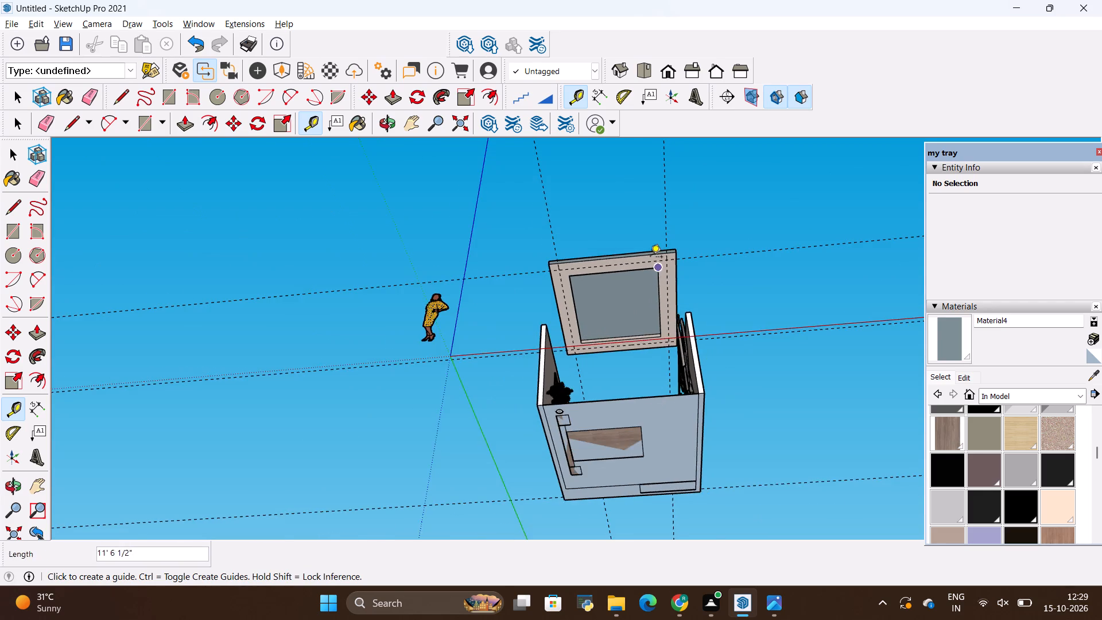
pyautogui.scroll(10, 650, 258)
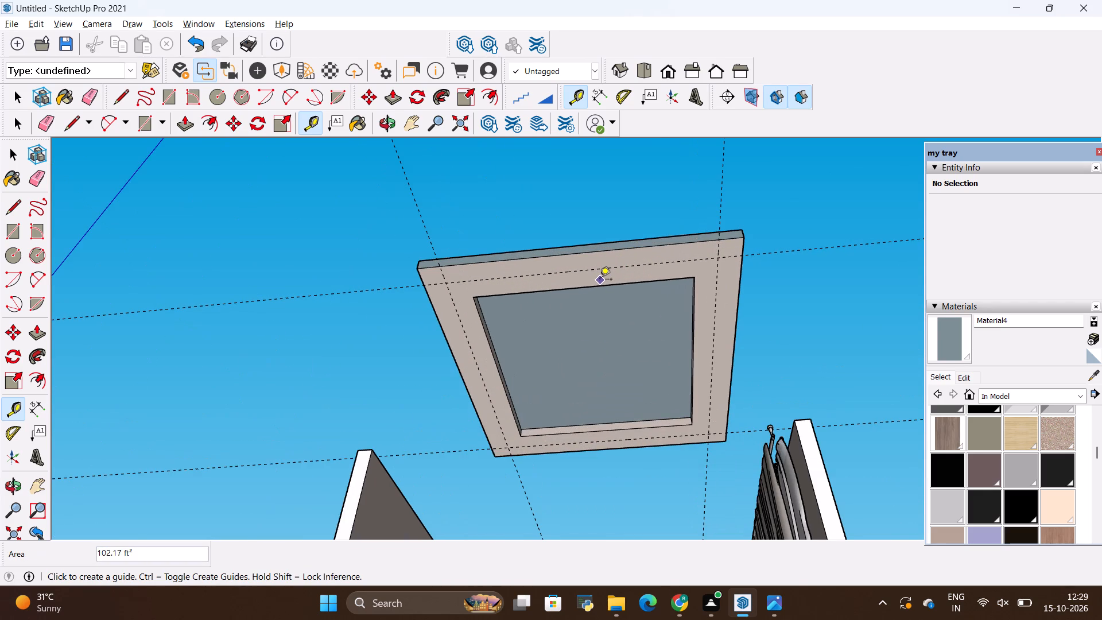
pyautogui.scroll(4, 599, 281)
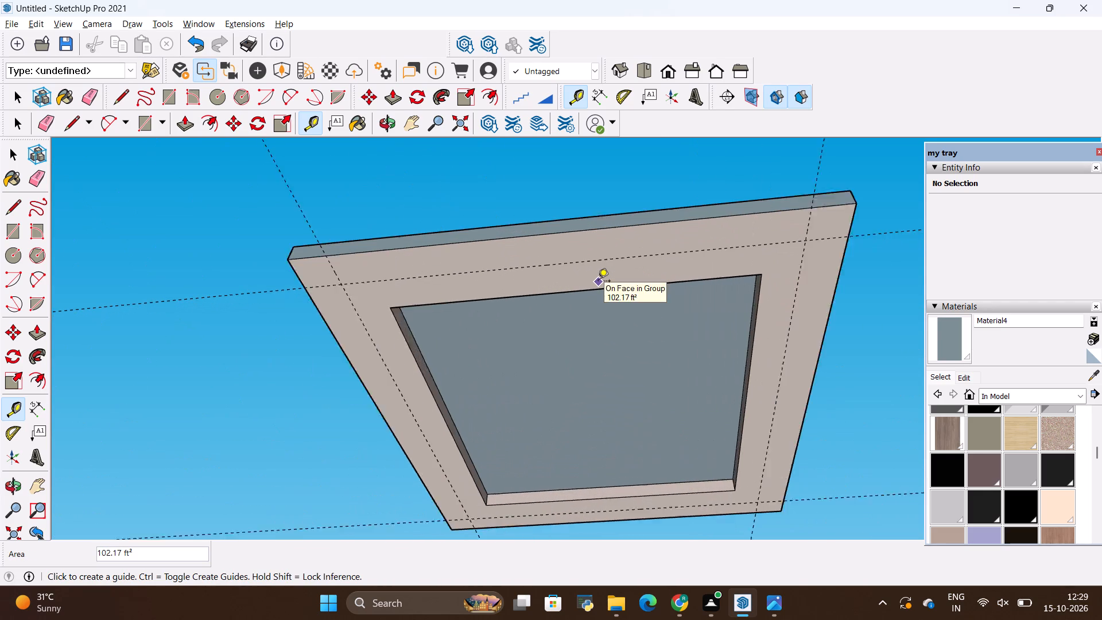
pyautogui.scroll(2, 598, 282)
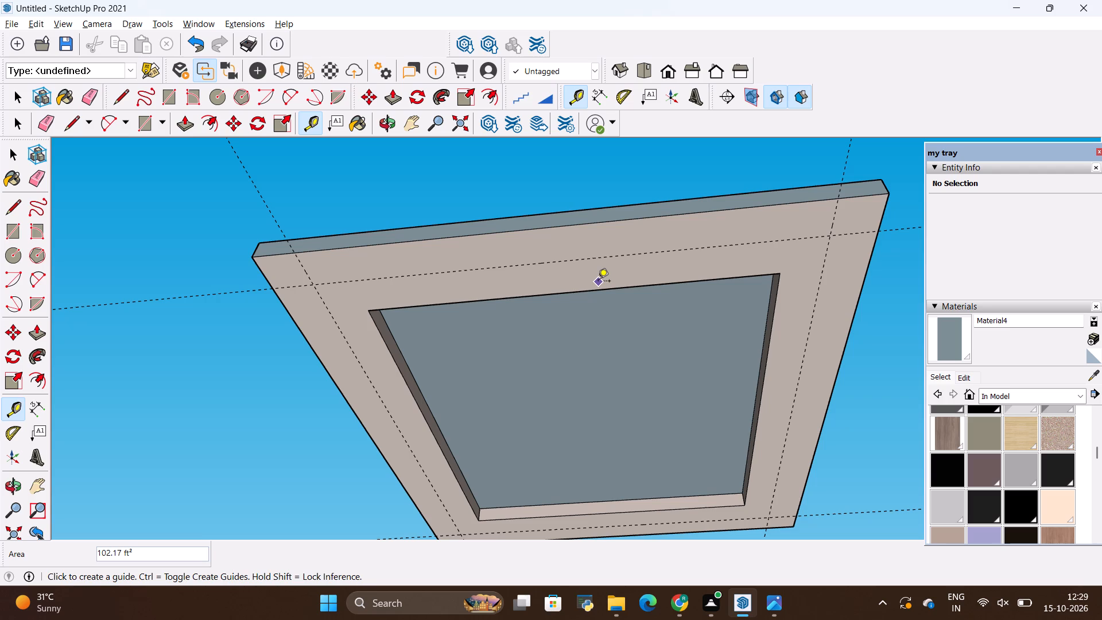
pyautogui.scroll(-8, 607, 315)
pyautogui.moveTo(604, 431); pyautogui.dragTo(597, 308, button='middle')
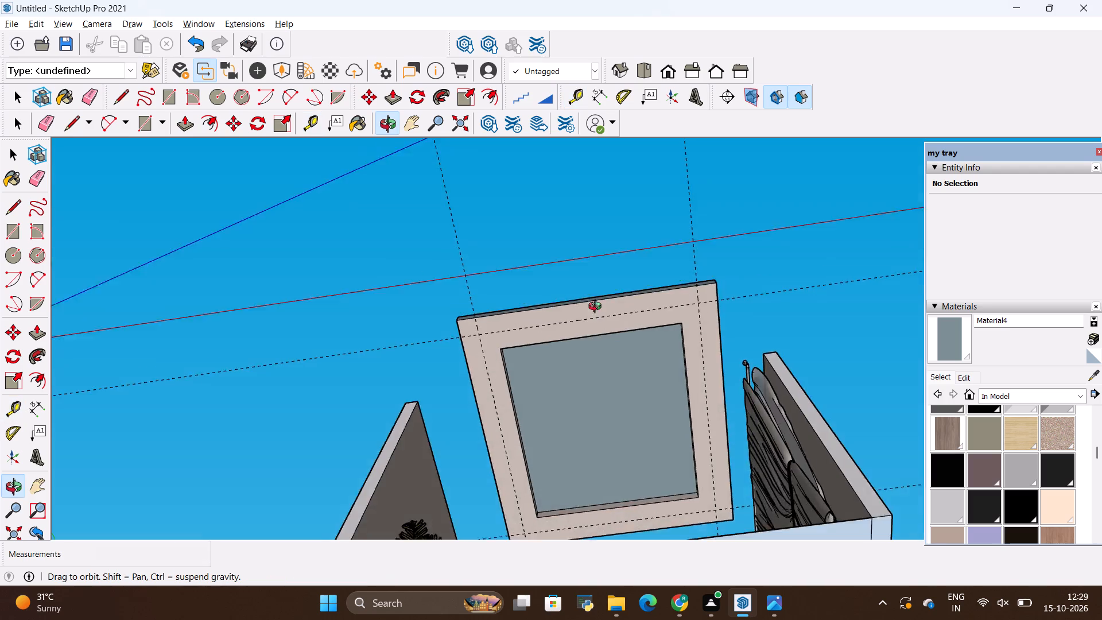
pyautogui.moveTo(597, 308); pyautogui.dragTo(628, 414, button='middle')
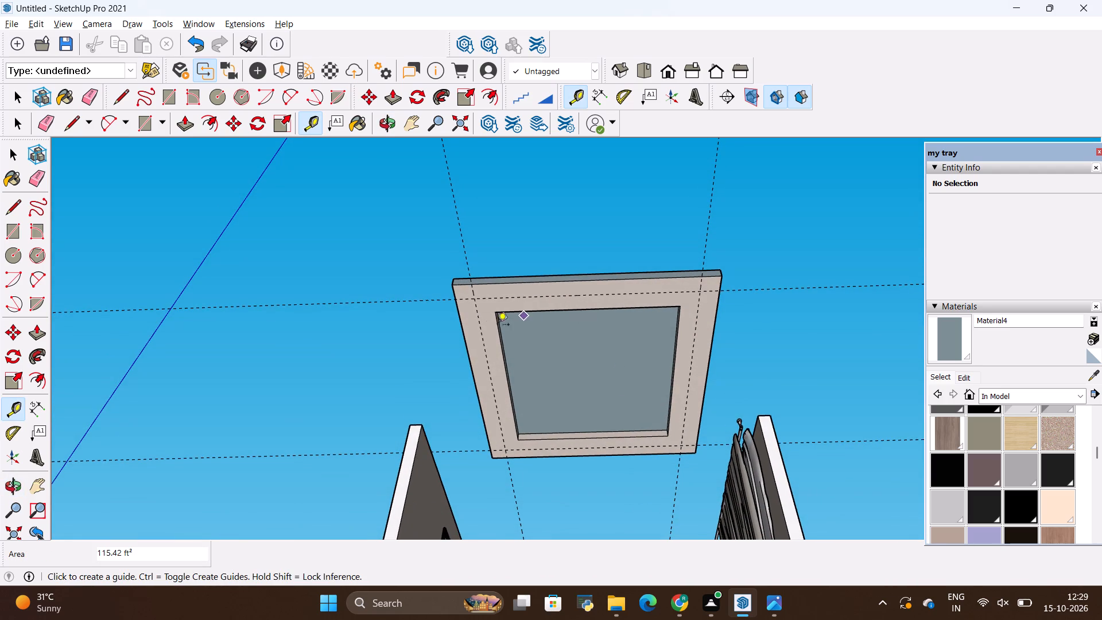
pyautogui.scroll(5, 484, 332)
pyautogui.scroll(-3, 484, 365)
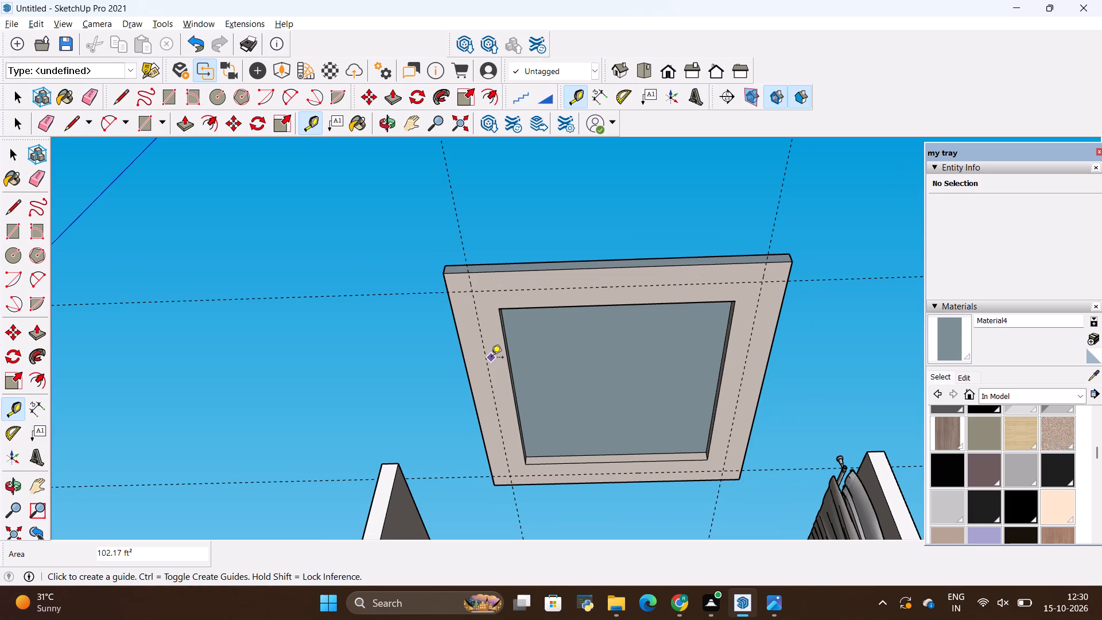
# Draw a circle of about 4" radius centred on a guide intersection at one corner of the ceiling border.
pyautogui.press('c')
pyautogui.click(472, 291)
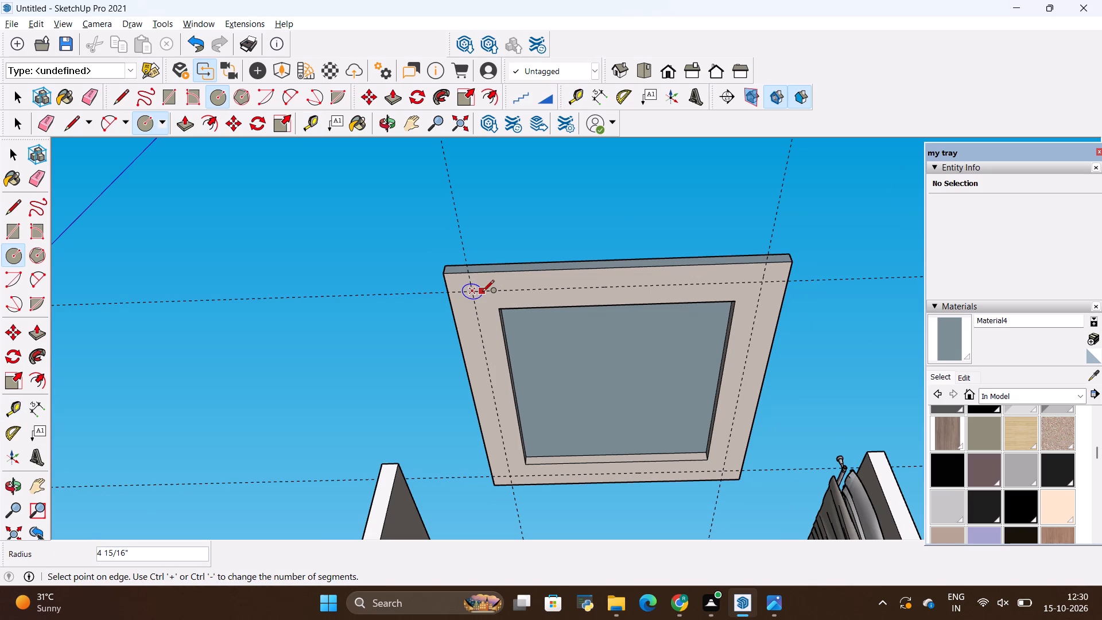
pyautogui.scroll(4, 491, 292)
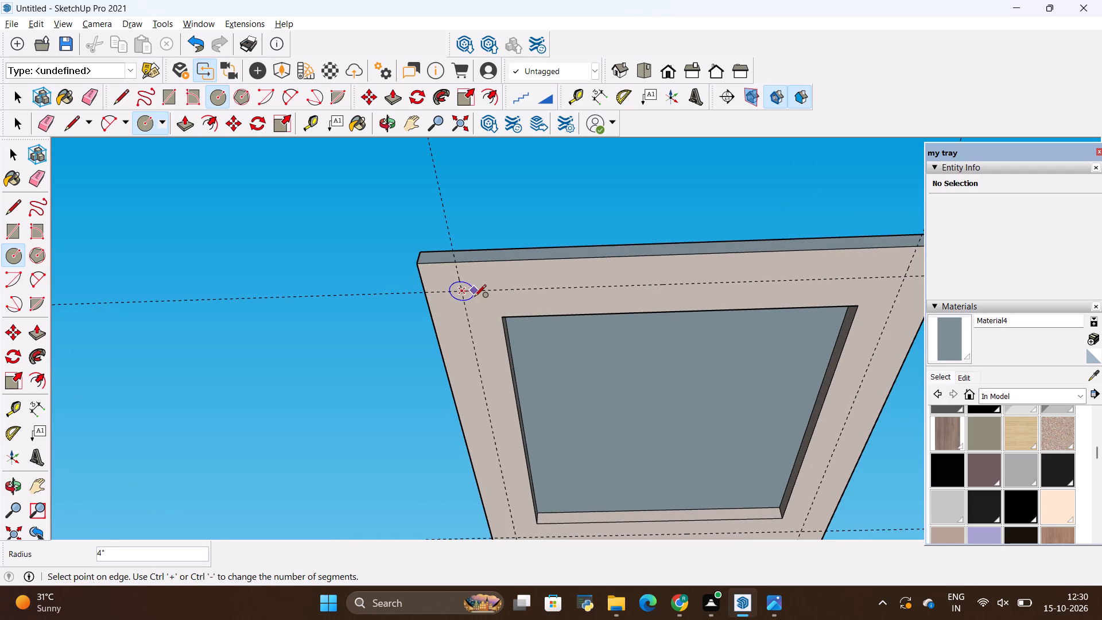
pyautogui.click(474, 297)
pyautogui.press('space')
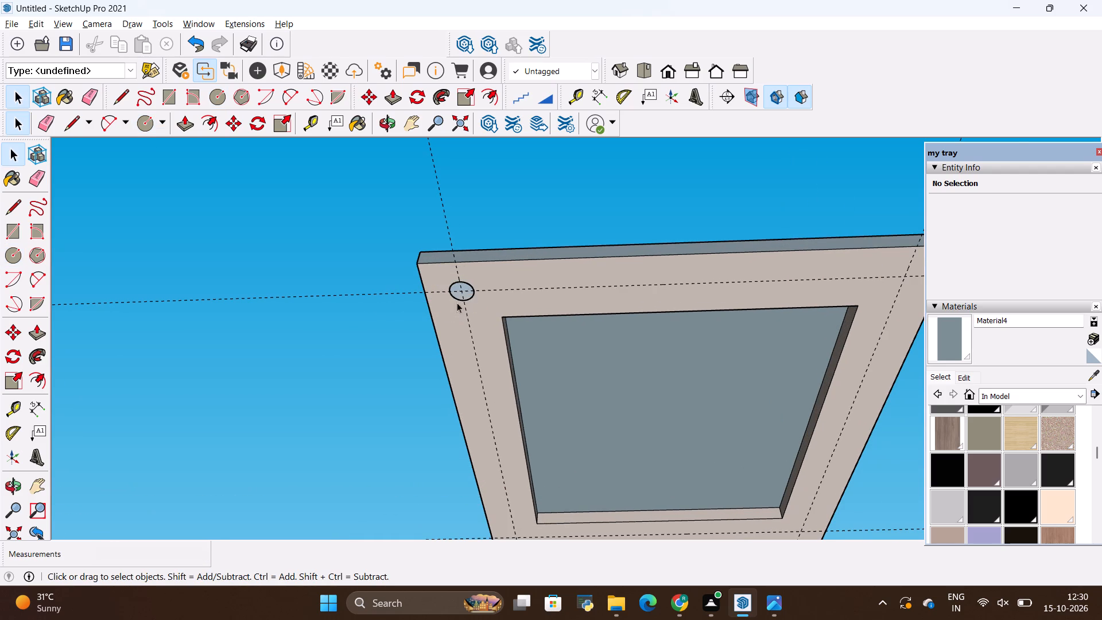
# Group the corner circle's face and edge, and convert the group into a component with the default settings.
pyautogui.scroll(1, 461, 299)
pyautogui.doubleClick(465, 293)
pyautogui.rightClick(465, 293)
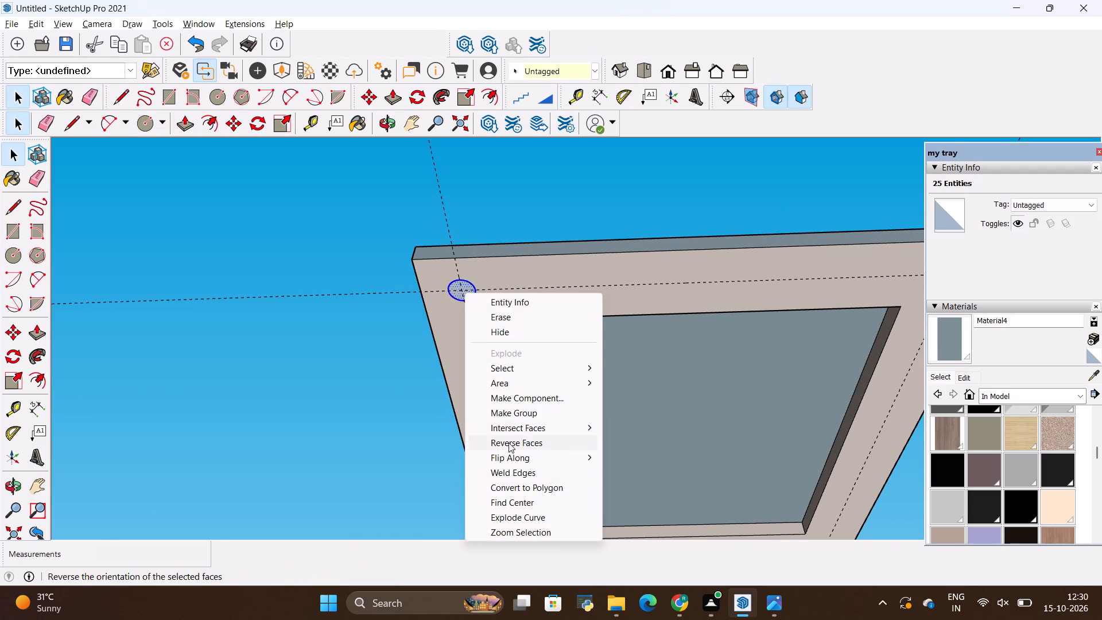
pyautogui.click(515, 413)
pyautogui.rightClick(468, 293)
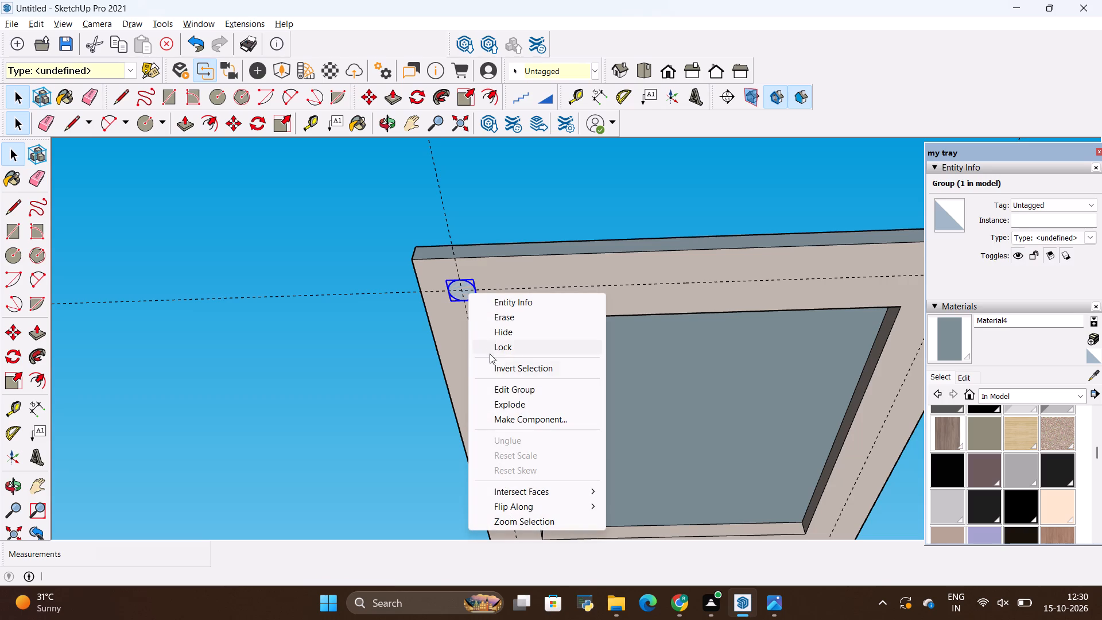
pyautogui.click(504, 418)
pyautogui.click(563, 453)
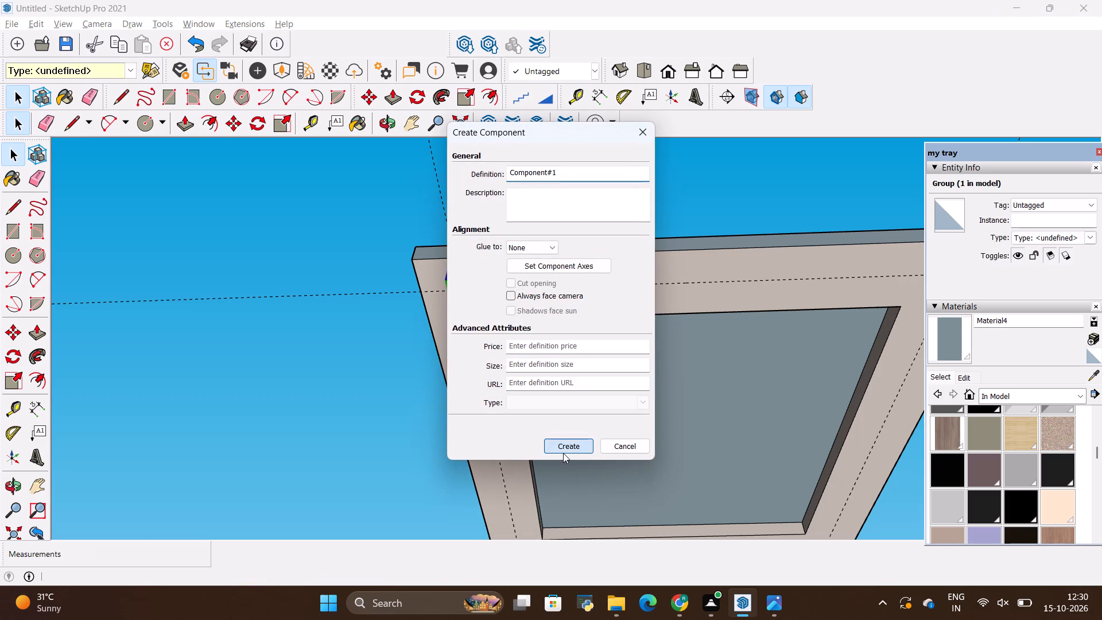
# Copy the corner circle component about 11' 11 11/16" along the border onto the guide intersection at the adjacent corner.
pyautogui.scroll(7, 425, 309)
pyautogui.press('m')
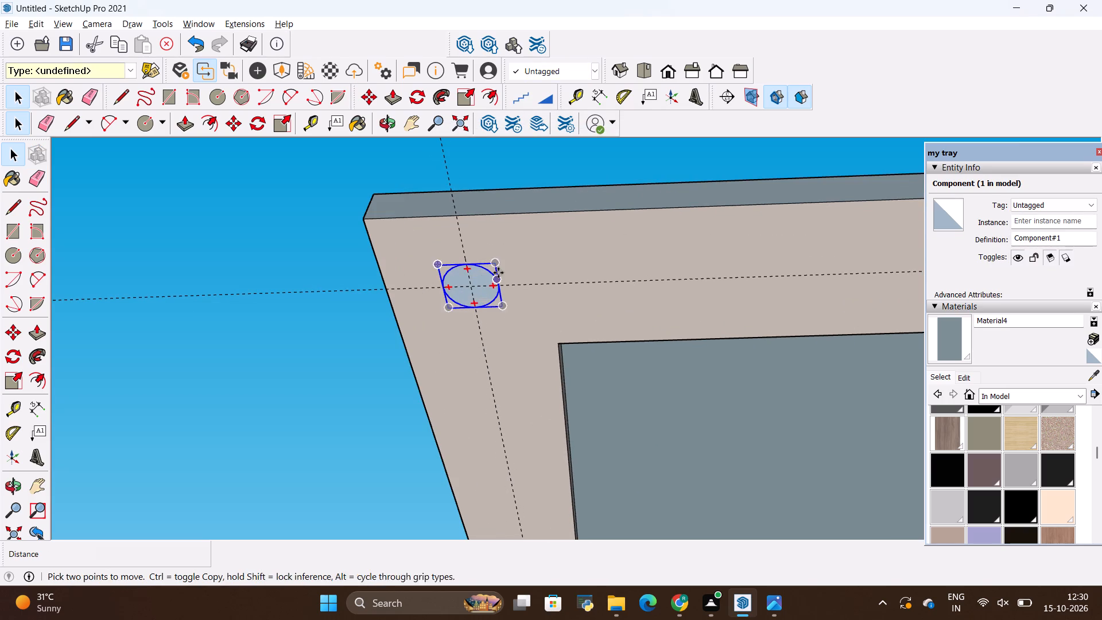
pyautogui.click(496, 258)
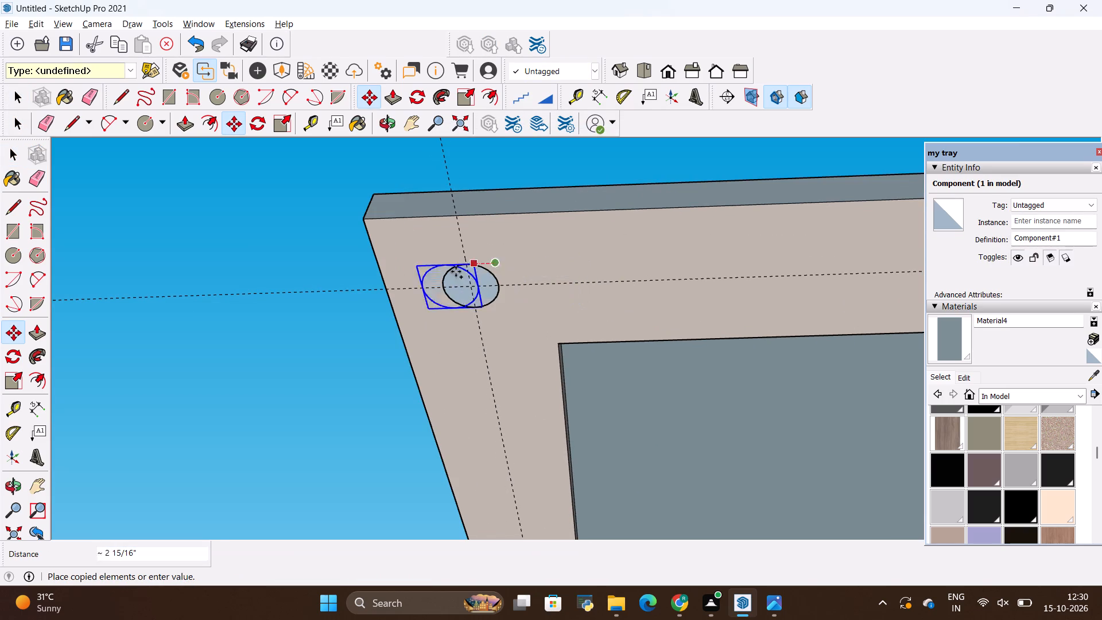
pyautogui.scroll(-10, 438, 294)
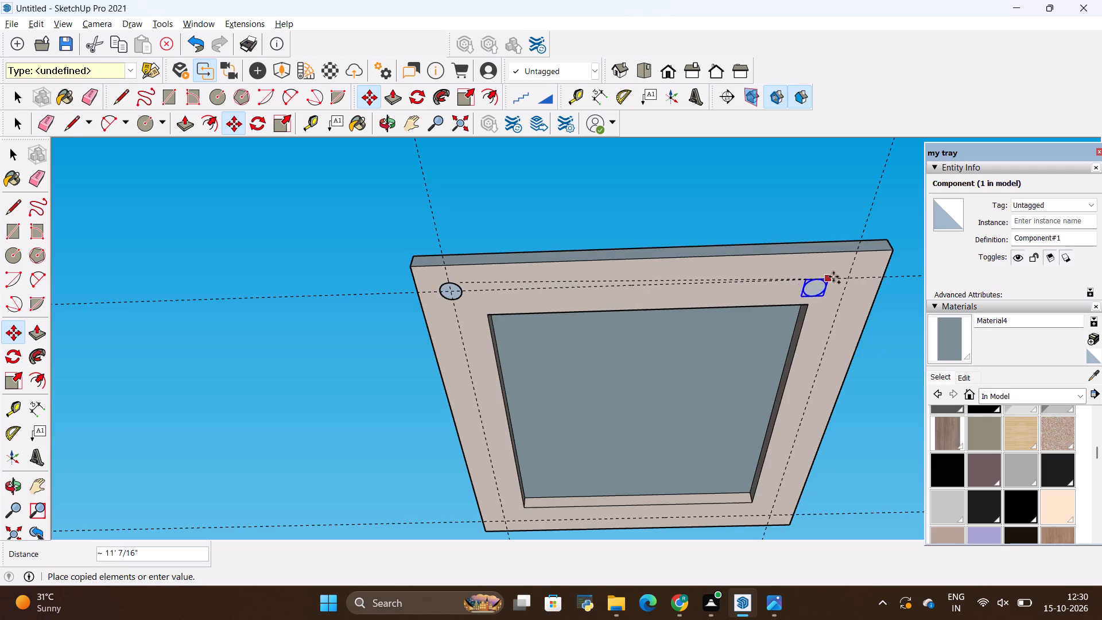
pyautogui.click(863, 266)
# Copy the second corner circle about 5' 10 1/2" back along the guide, midway between the two corner circles.
pyautogui.scroll(3, 856, 288)
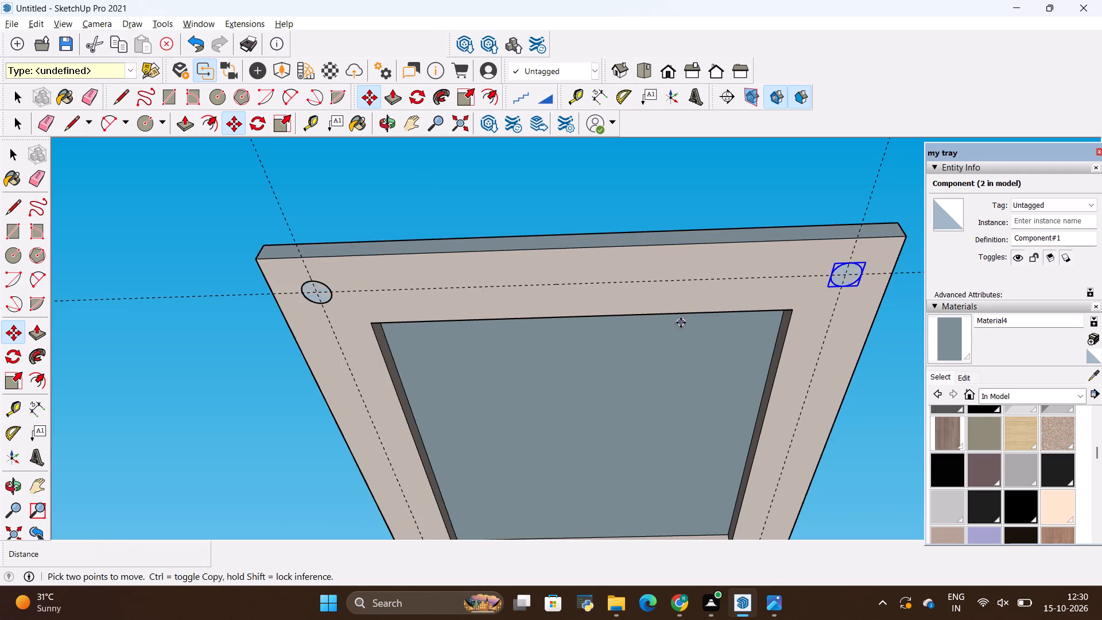
pyautogui.scroll(-4, 681, 323)
pyautogui.moveTo(773, 362); pyautogui.dragTo(785, 345, button='middle')
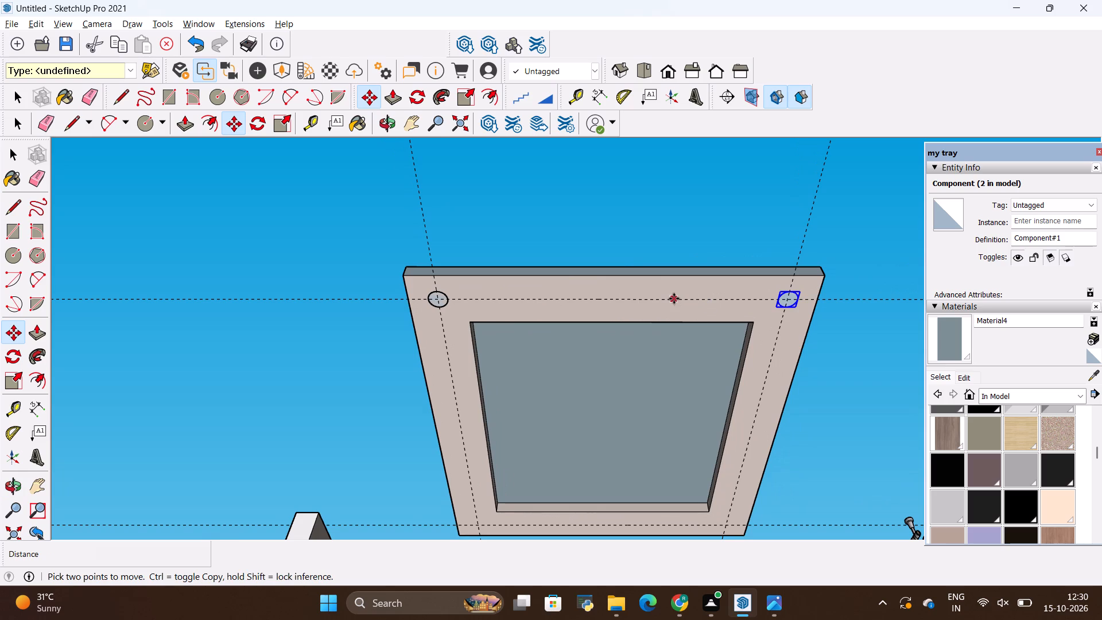
pyautogui.press('space')
pyautogui.click(673, 298)
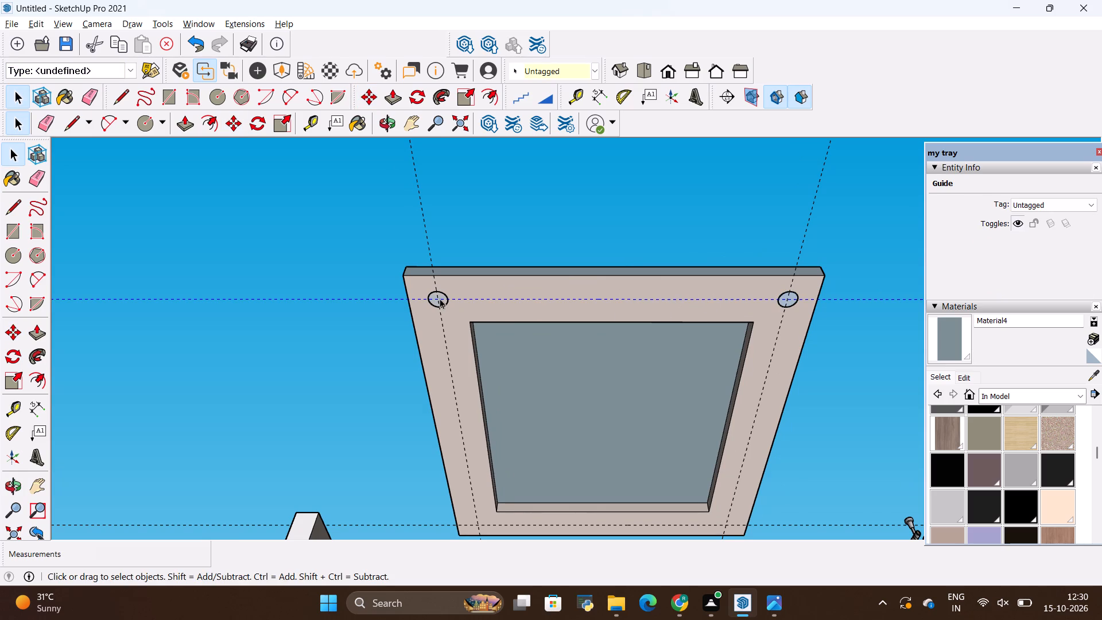
pyautogui.scroll(3, 439, 300)
pyautogui.click(445, 302)
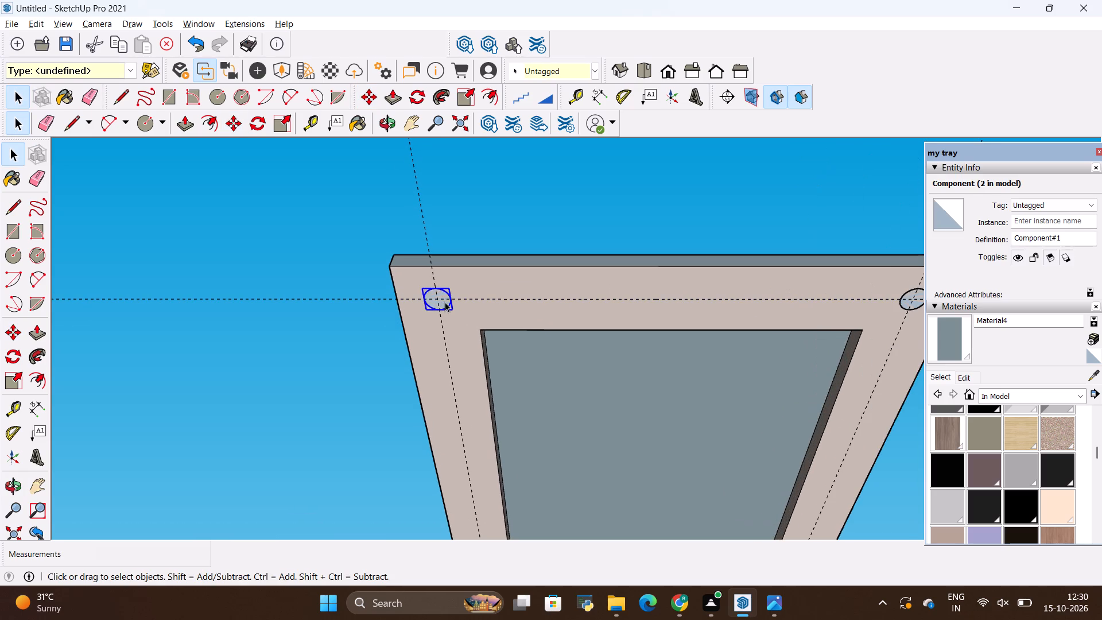
pyautogui.scroll(-3, 445, 302)
pyautogui.scroll(4, 773, 296)
pyautogui.scroll(5, 817, 311)
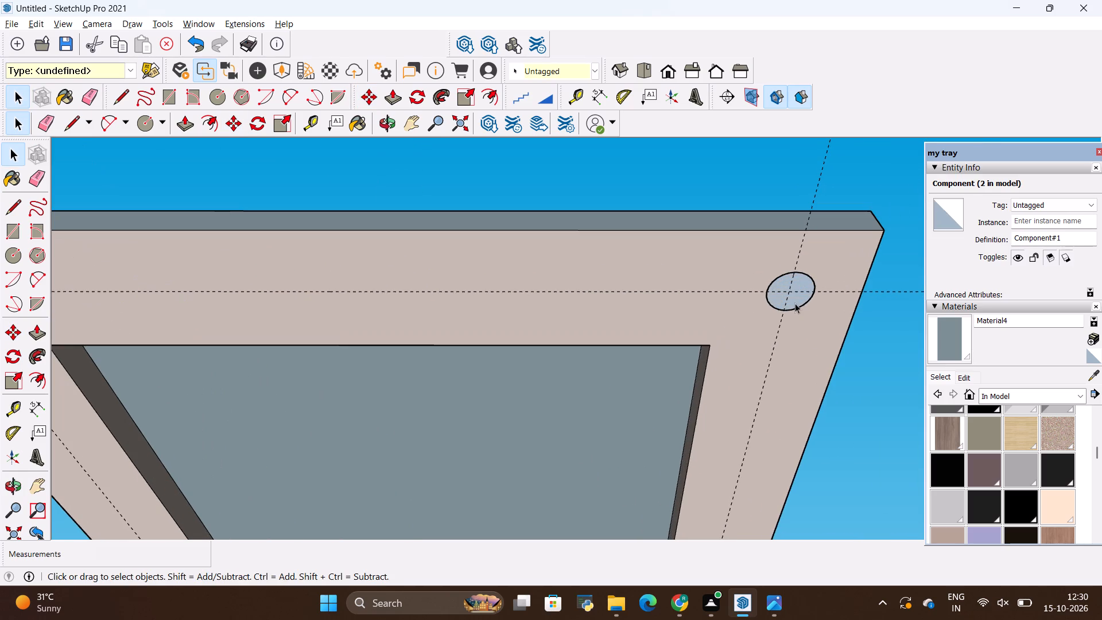
pyautogui.keyDown('ctrl'); pyautogui.click(793, 300); pyautogui.keyUp('ctrl')
pyautogui.scroll(-8, 791, 301)
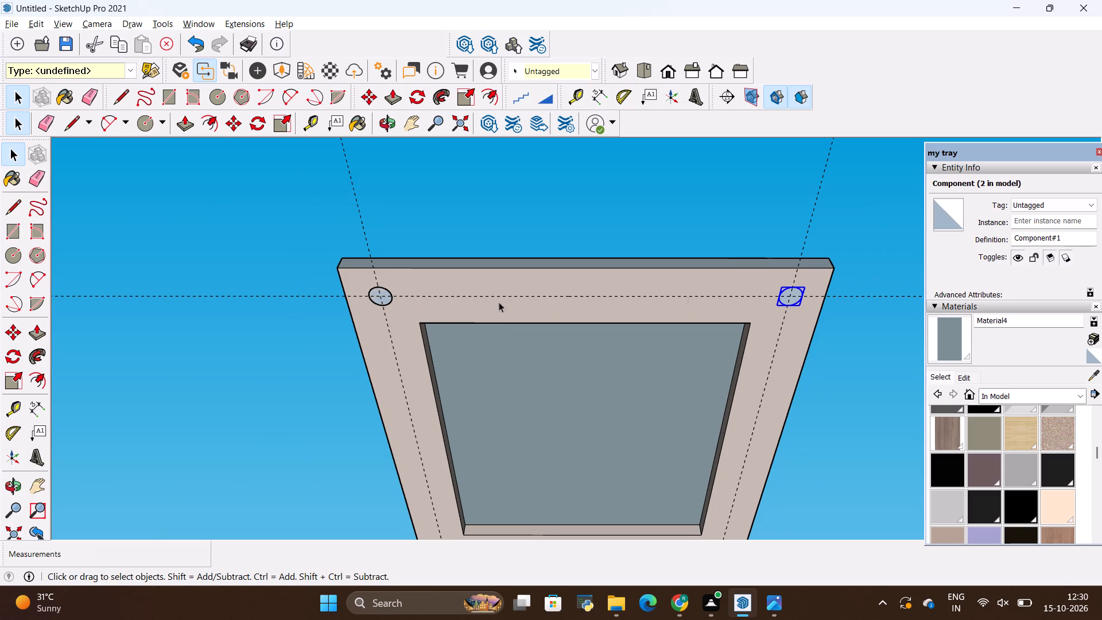
pyautogui.press('m')
pyautogui.keyDown('ctrl'); pyautogui.click(780, 307); pyautogui.keyUp('ctrl')
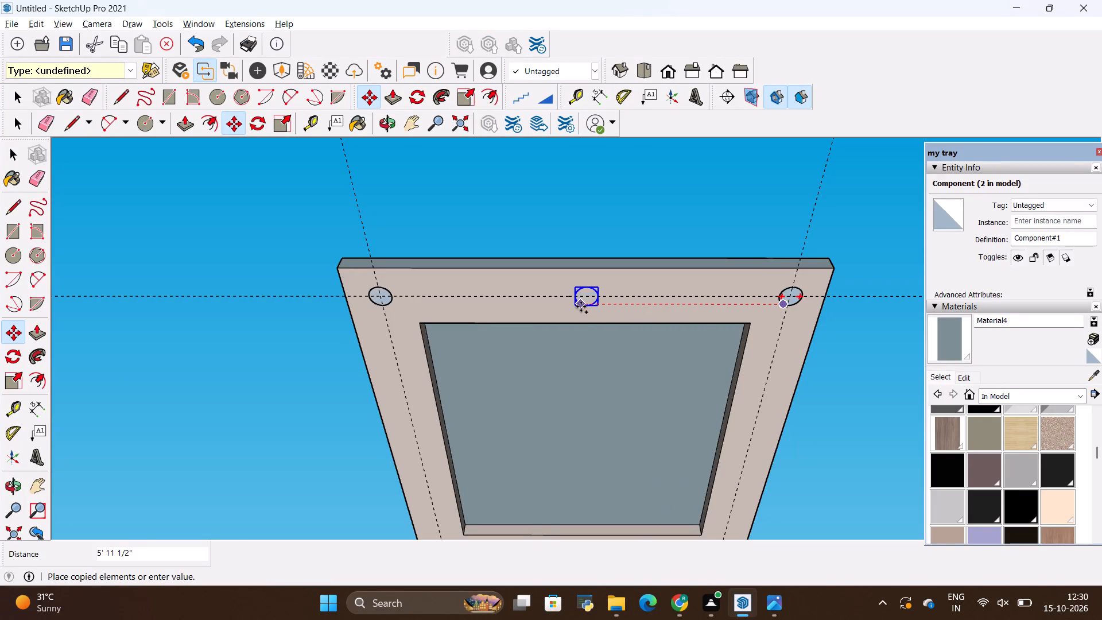
pyautogui.click(584, 304)
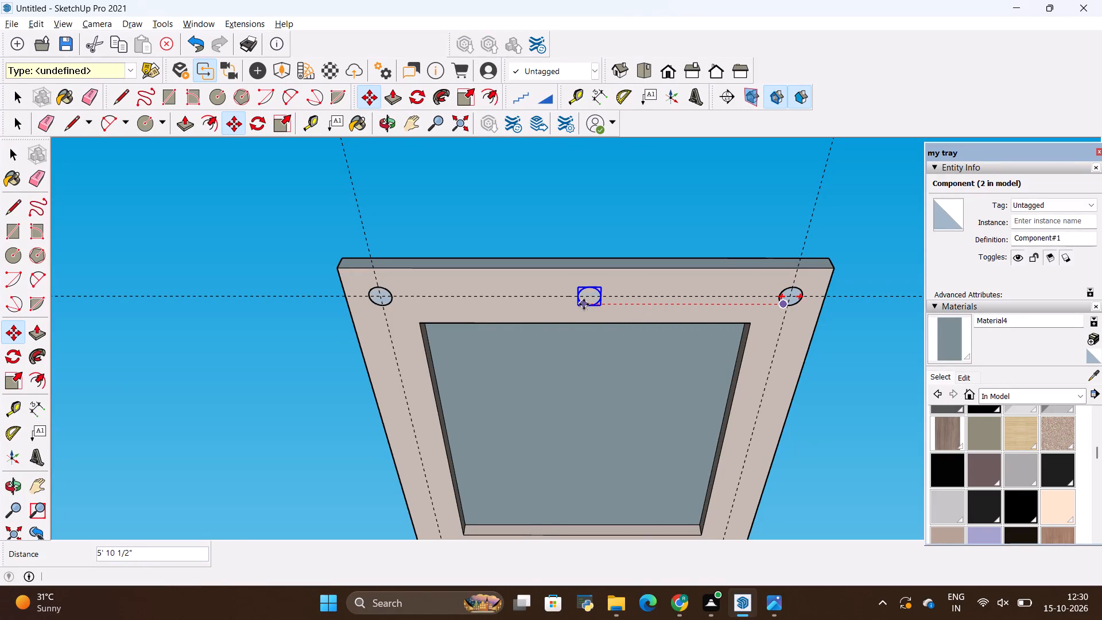
pyautogui.press('space')
pyautogui.click(494, 239)
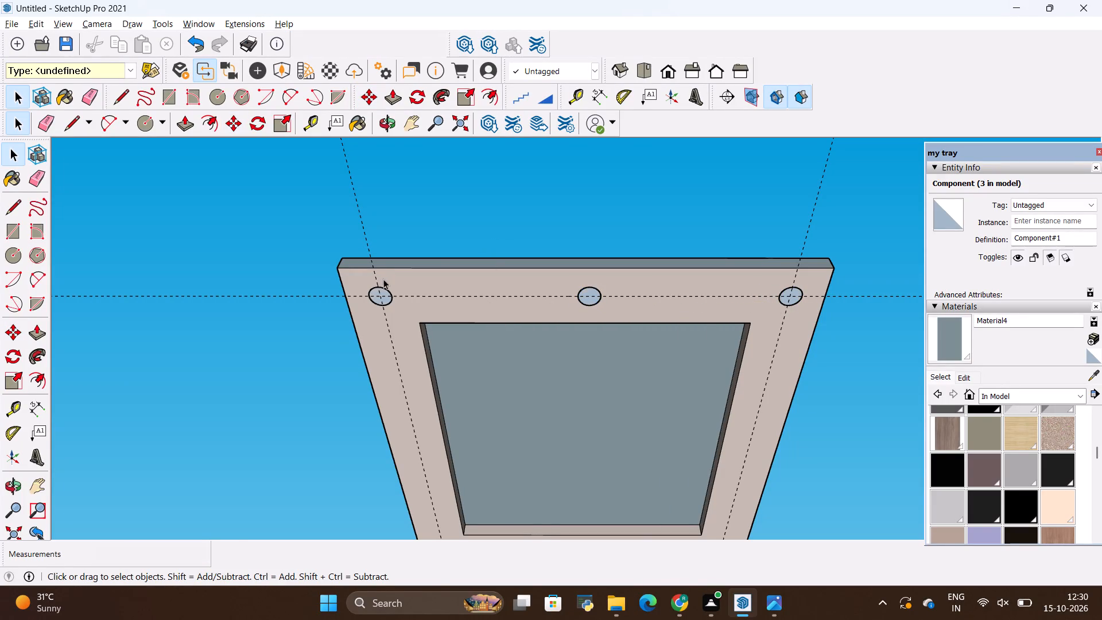
# Copy the two corner circles together about 13' 8 1/4" along the side borders onto the opposite corners' guide intersections.
pyautogui.click(385, 298)
pyautogui.scroll(4, 320, 288)
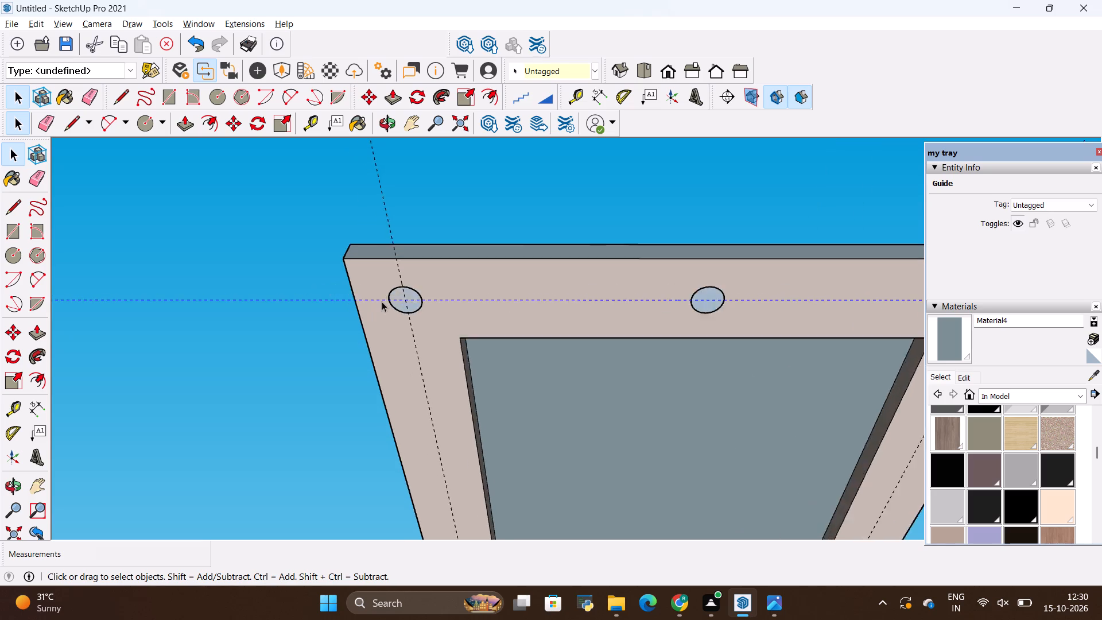
pyautogui.scroll(2, 382, 301)
pyautogui.click(402, 308)
pyautogui.scroll(-4, 385, 294)
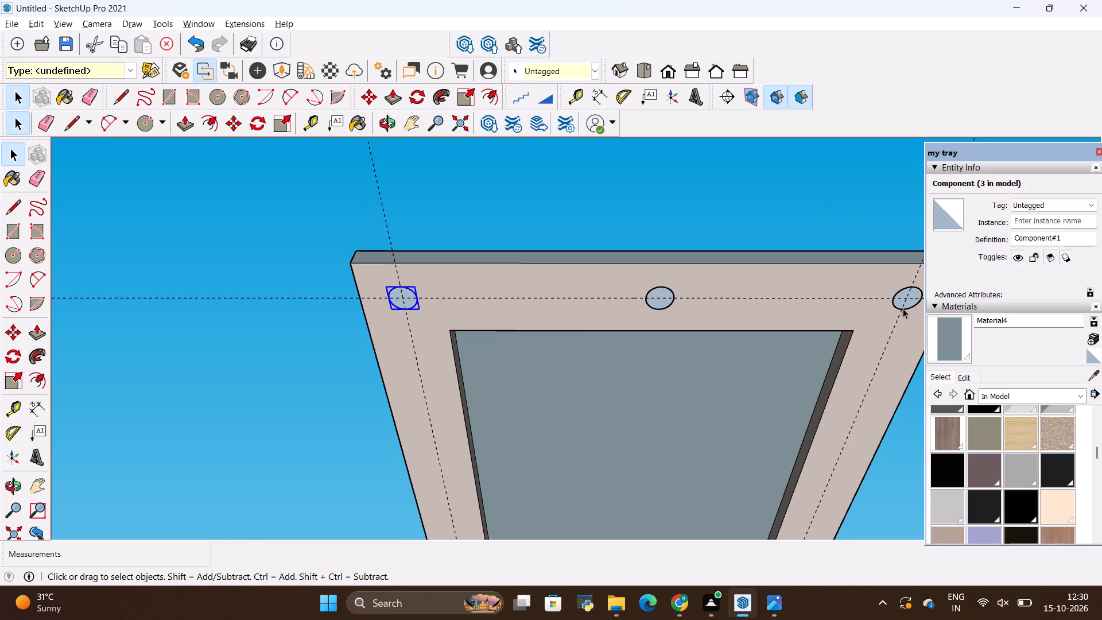
pyautogui.scroll(4, 898, 299)
pyautogui.keyDown('ctrl'); pyautogui.click(901, 292); pyautogui.keyUp('ctrl')
pyautogui.scroll(-3, 771, 297)
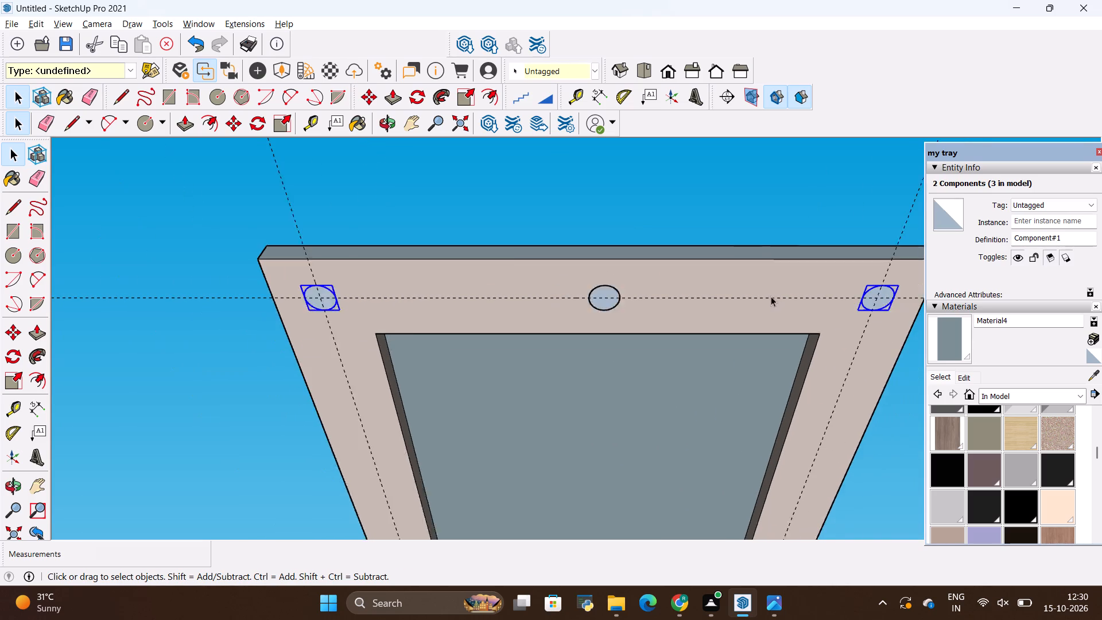
pyautogui.scroll(-1, 771, 296)
pyautogui.scroll(-3, 698, 290)
pyautogui.press('m')
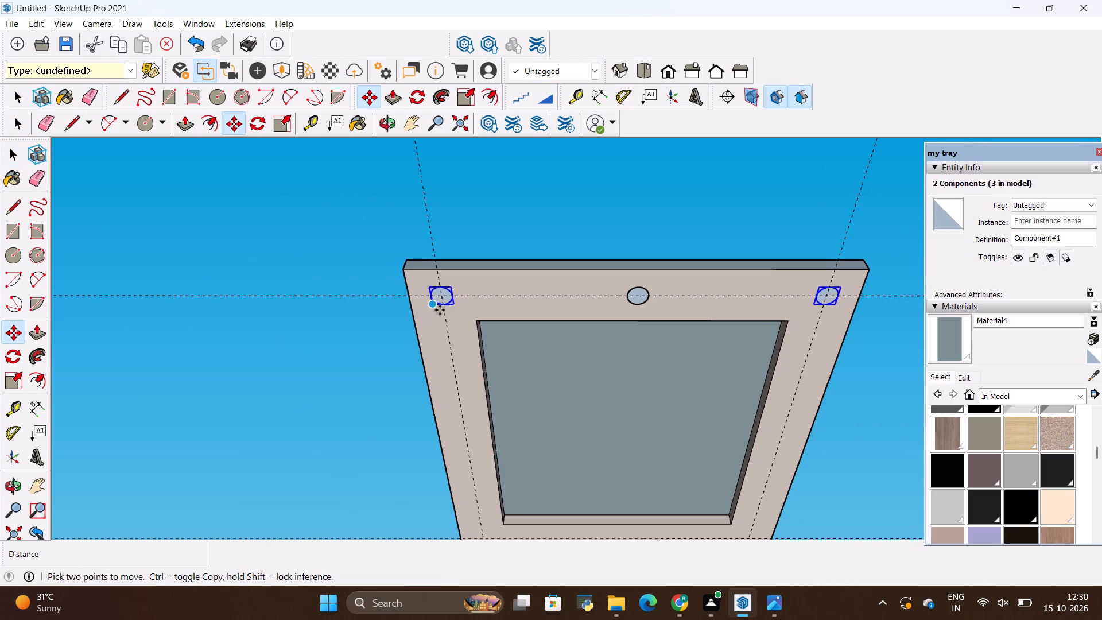
pyautogui.keyDown('ctrl'); pyautogui.click(453, 307); pyautogui.keyUp('ctrl')
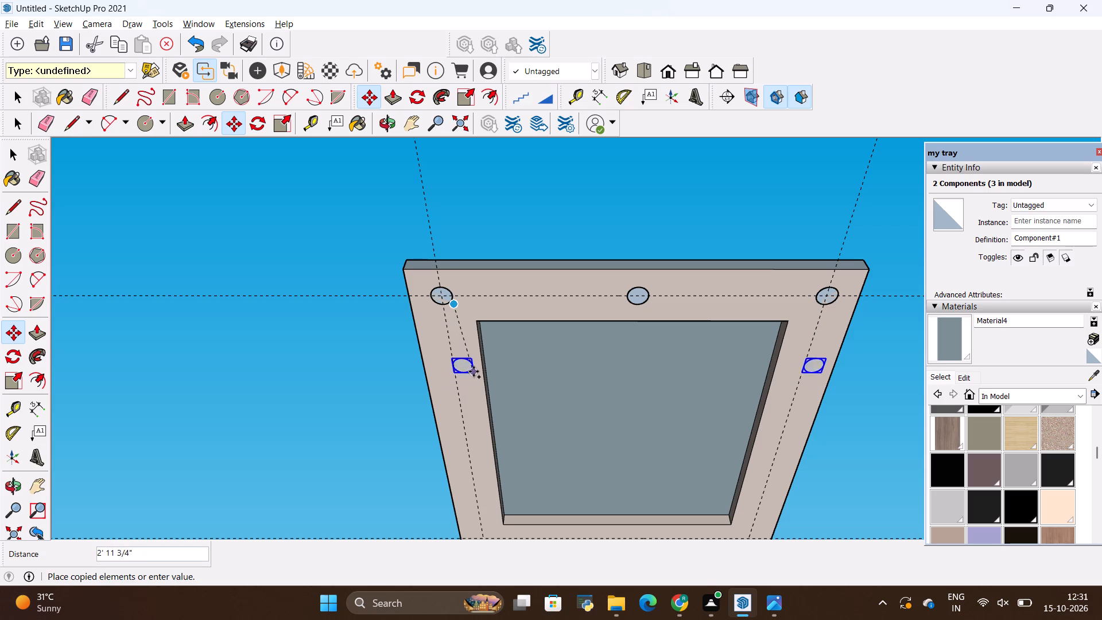
pyautogui.scroll(-4, 474, 369)
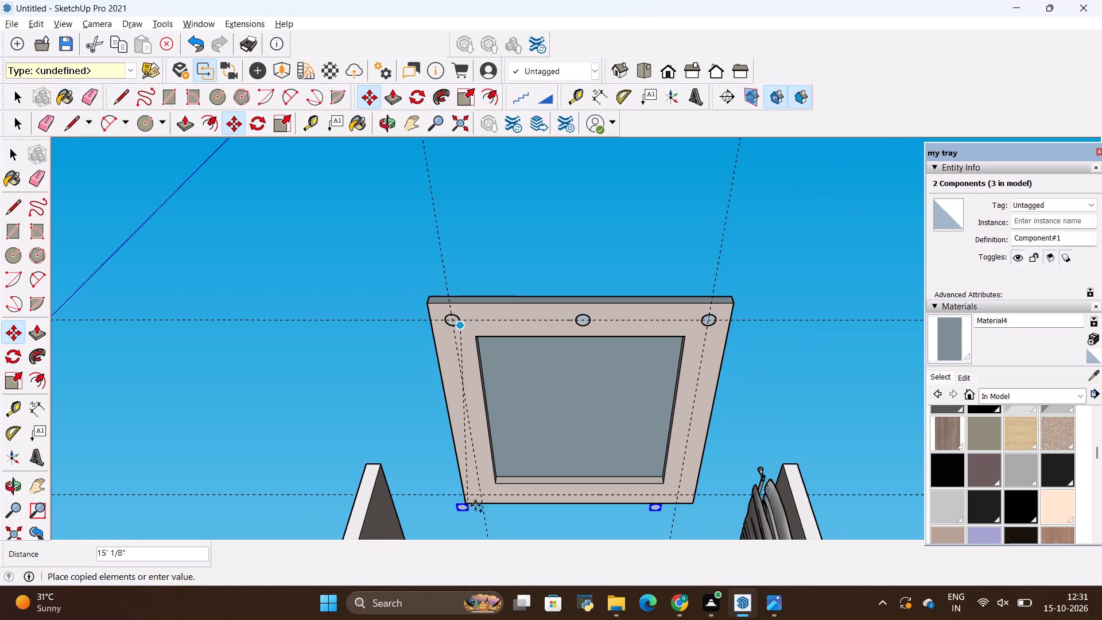
pyautogui.scroll(19, 480, 500)
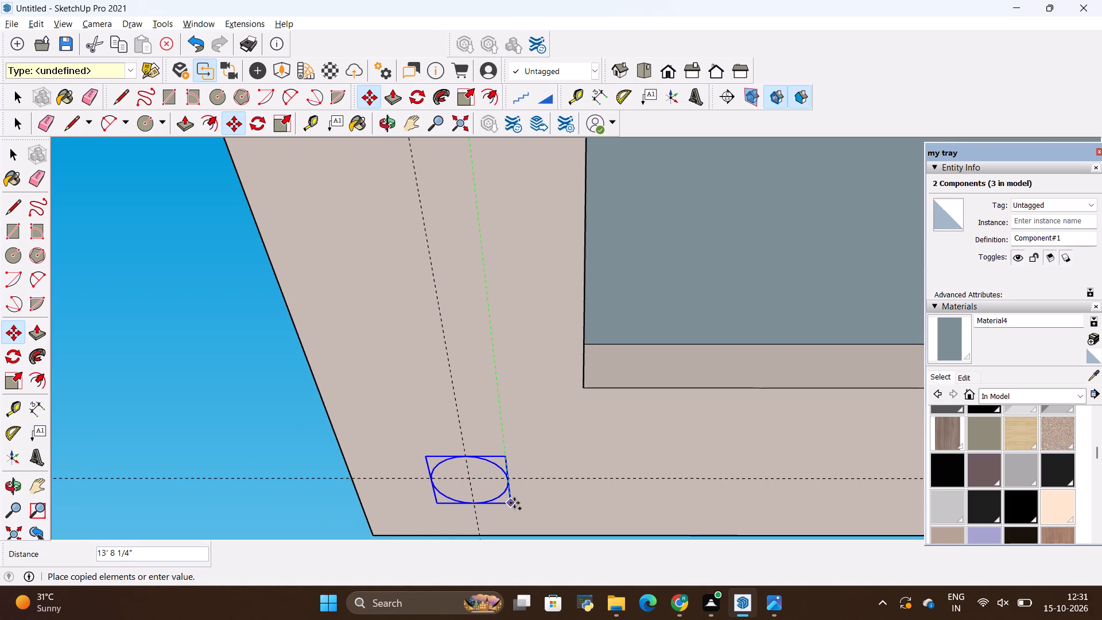
pyautogui.click(514, 503)
# Copy the new pair of corner circles about 4' 4 3/16" back along the ceiling's side borders.
pyautogui.click(514, 503)
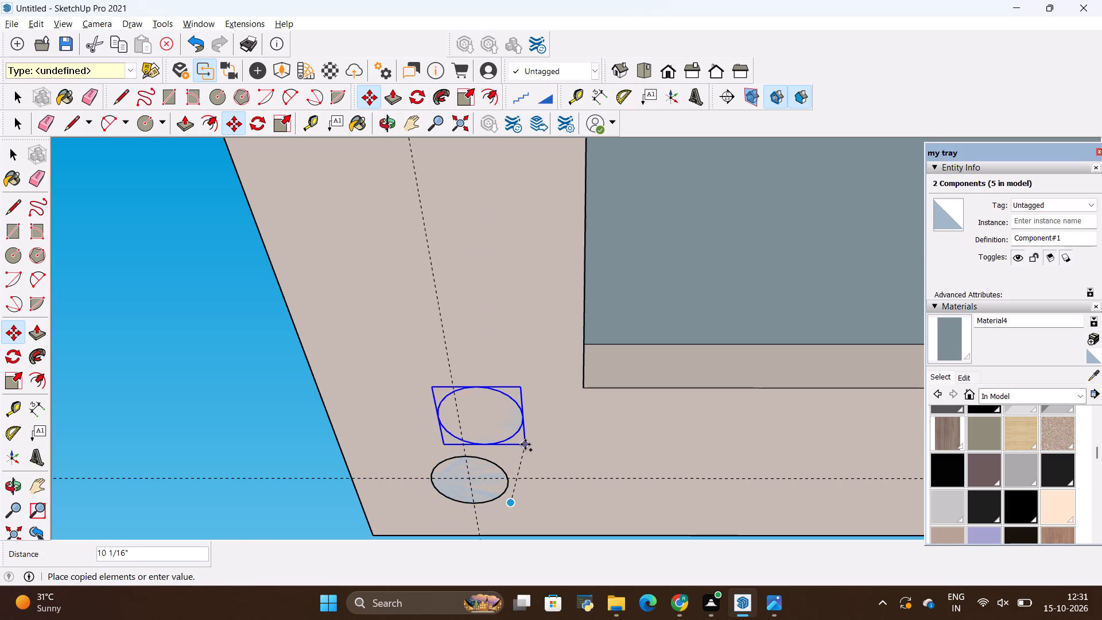
pyautogui.scroll(-14, 525, 444)
pyautogui.scroll(-4, 524, 393)
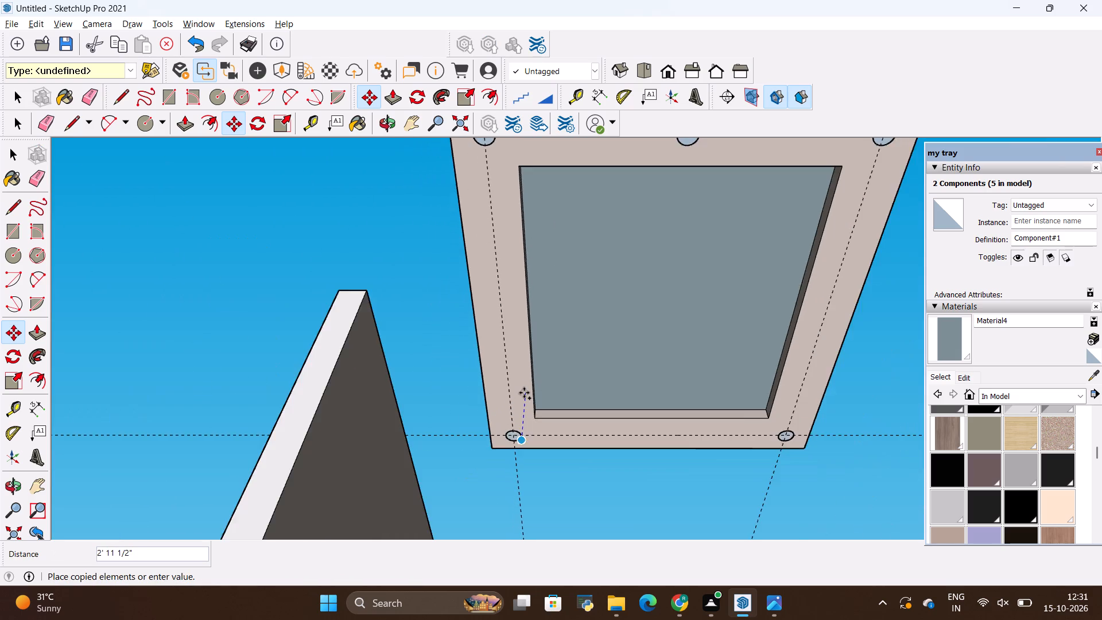
pyautogui.scroll(-4, 524, 393)
pyautogui.scroll(2, 519, 381)
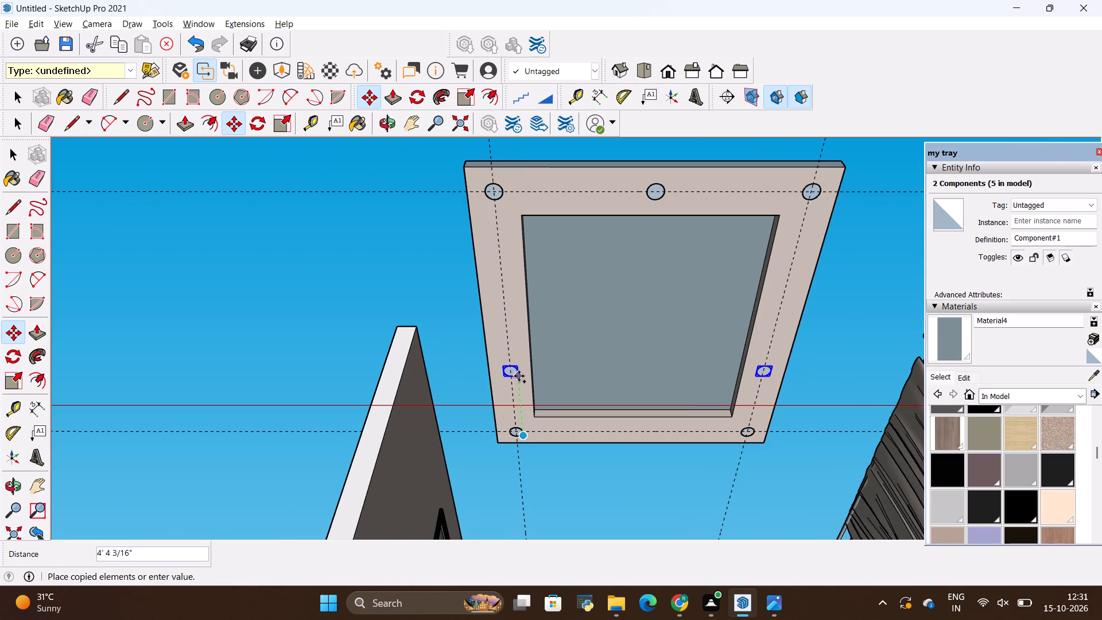
pyautogui.click(519, 376)
# Copy the side-border pair of circles a further 4' 8 7/16" or so along the side borders, toward the first row.
pyautogui.click(518, 378)
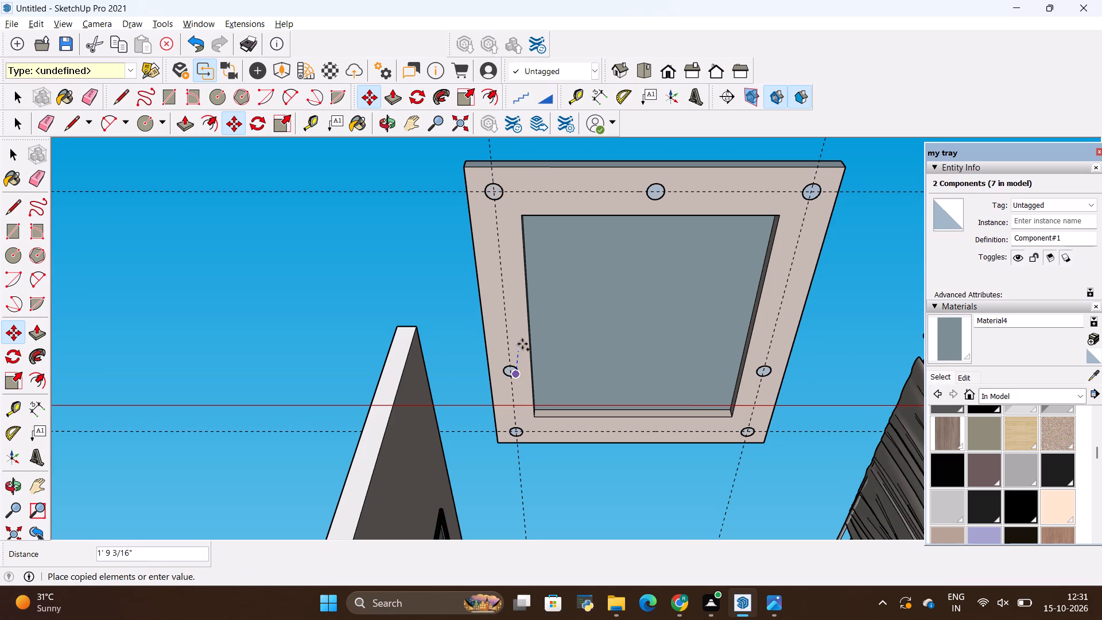
pyautogui.click(511, 295)
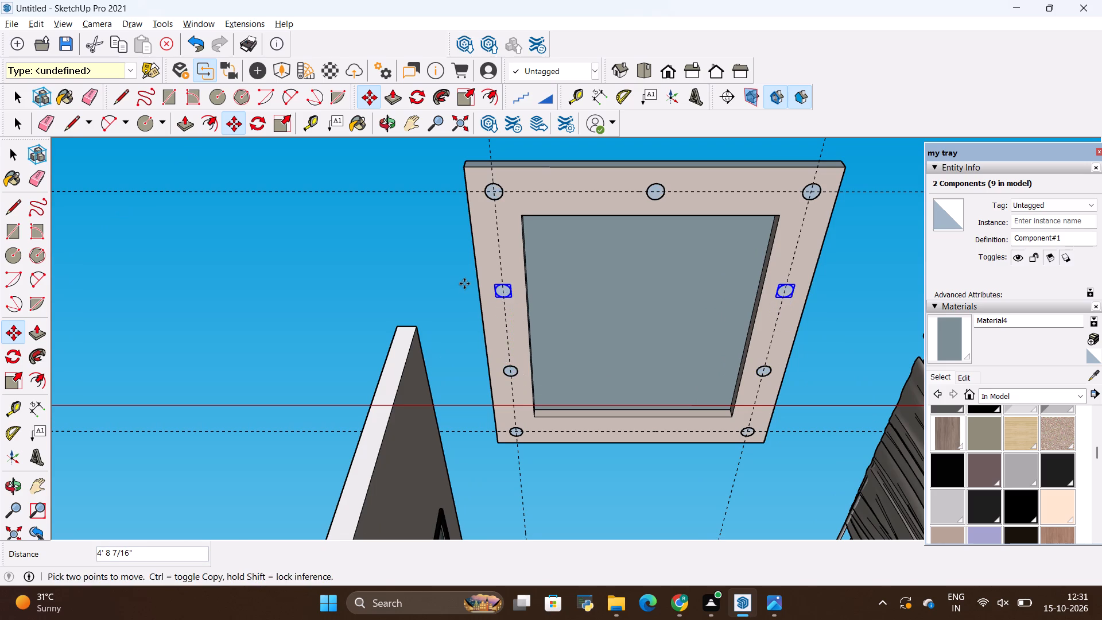
pyautogui.press('space')
pyautogui.click(464, 284)
# Erase the four guide lines running around the false ceiling's border.
pyautogui.scroll(-4, 547, 383)
pyautogui.moveTo(565, 388); pyautogui.dragTo(561, 306, button='middle')
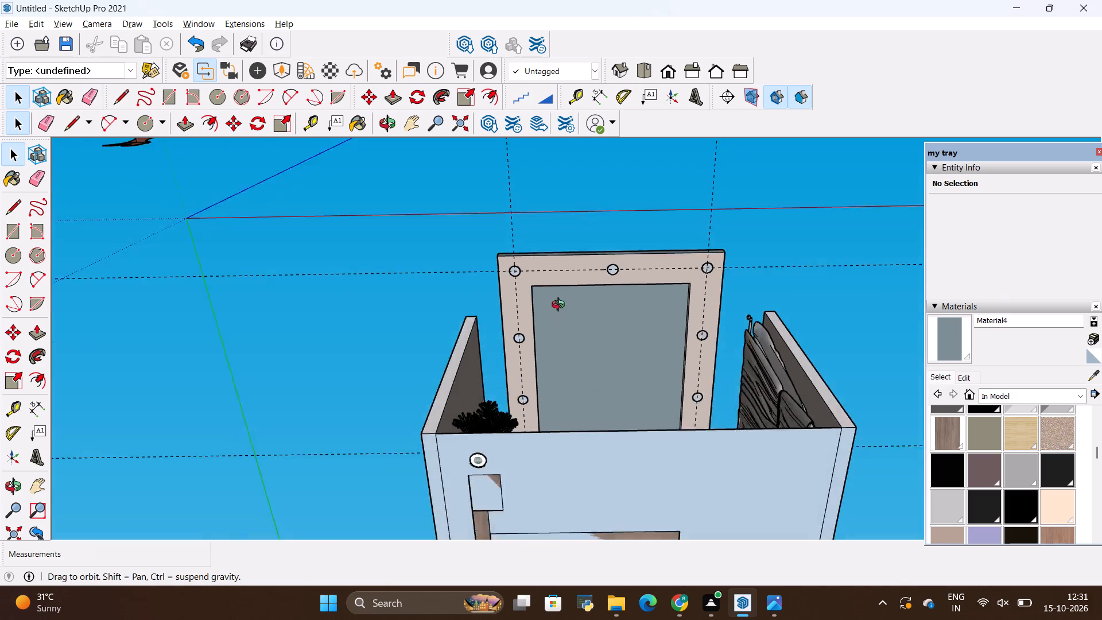
pyautogui.moveTo(561, 306); pyautogui.dragTo(552, 365, button='middle')
pyautogui.scroll(1, 615, 342)
pyautogui.moveTo(632, 336); pyautogui.dragTo(546, 473, button='middle')
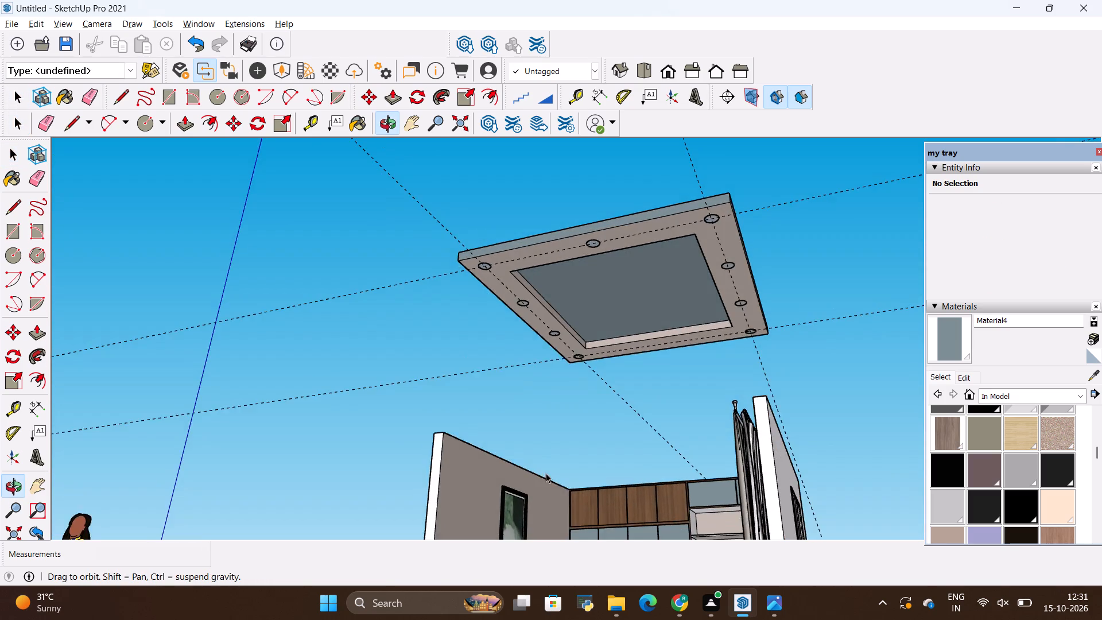
pyautogui.scroll(-10, 564, 459)
pyautogui.moveTo(596, 434); pyautogui.dragTo(680, 416, button='middle')
pyautogui.press('space')
pyautogui.click(748, 427)
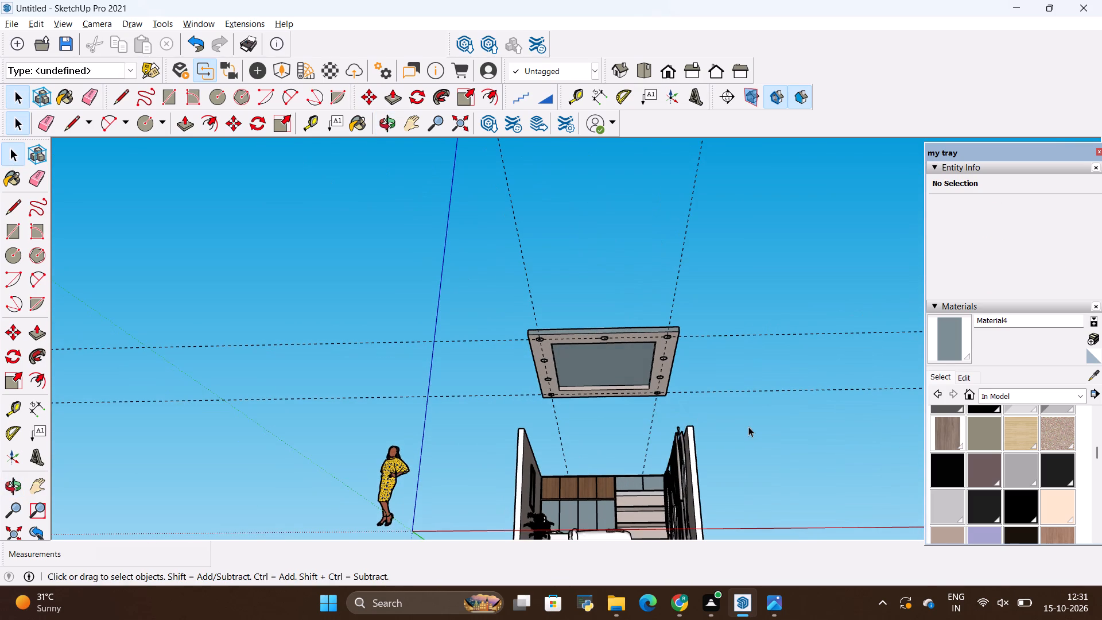
pyautogui.click(742, 425)
pyautogui.click(586, 275)
pyautogui.press('e')
pyautogui.moveTo(543, 260); pyautogui.dragTo(494, 285)
pyautogui.moveTo(692, 261); pyautogui.dragTo(654, 265)
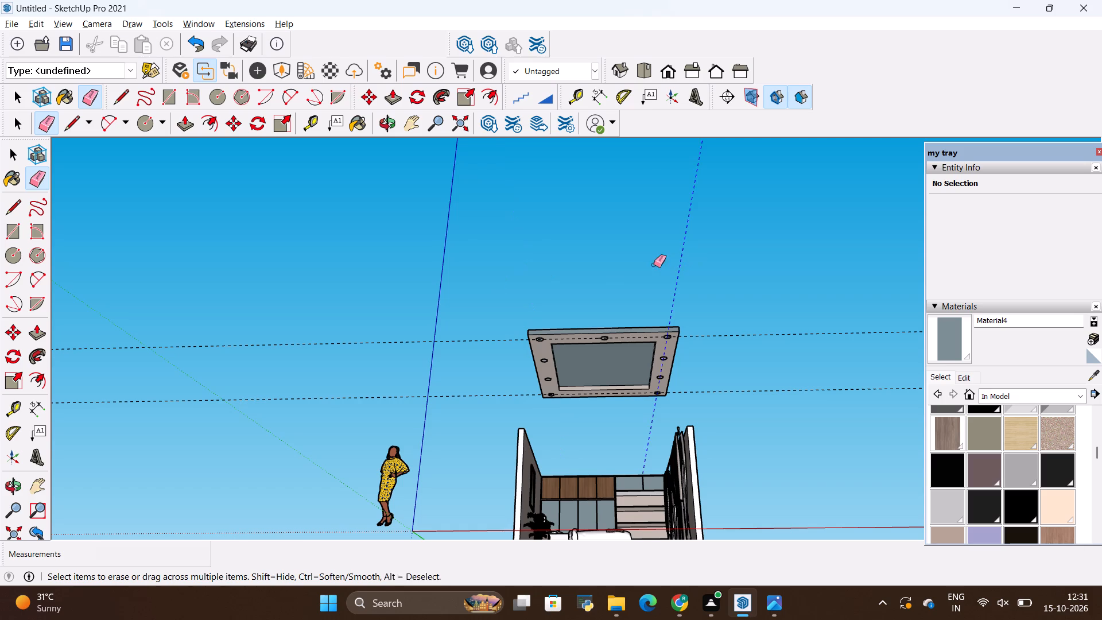
pyautogui.moveTo(654, 265); pyautogui.dragTo(654, 268)
pyautogui.moveTo(748, 297); pyautogui.dragTo(760, 361)
pyautogui.moveTo(760, 362); pyautogui.dragTo(762, 411)
# Pick the white Color M00 from the Colors material collection for the ceiling's circular lights.
pyautogui.scroll(3, 540, 307)
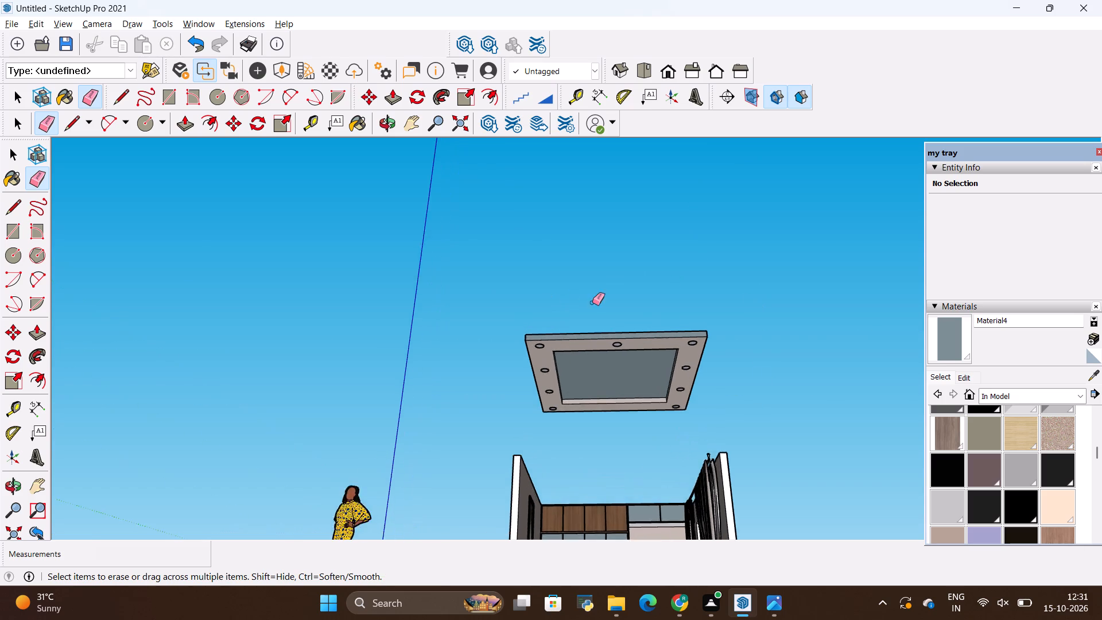
pyautogui.scroll(5, 592, 303)
pyautogui.moveTo(658, 366); pyautogui.dragTo(678, 283, button='middle')
pyautogui.scroll(11, 760, 333)
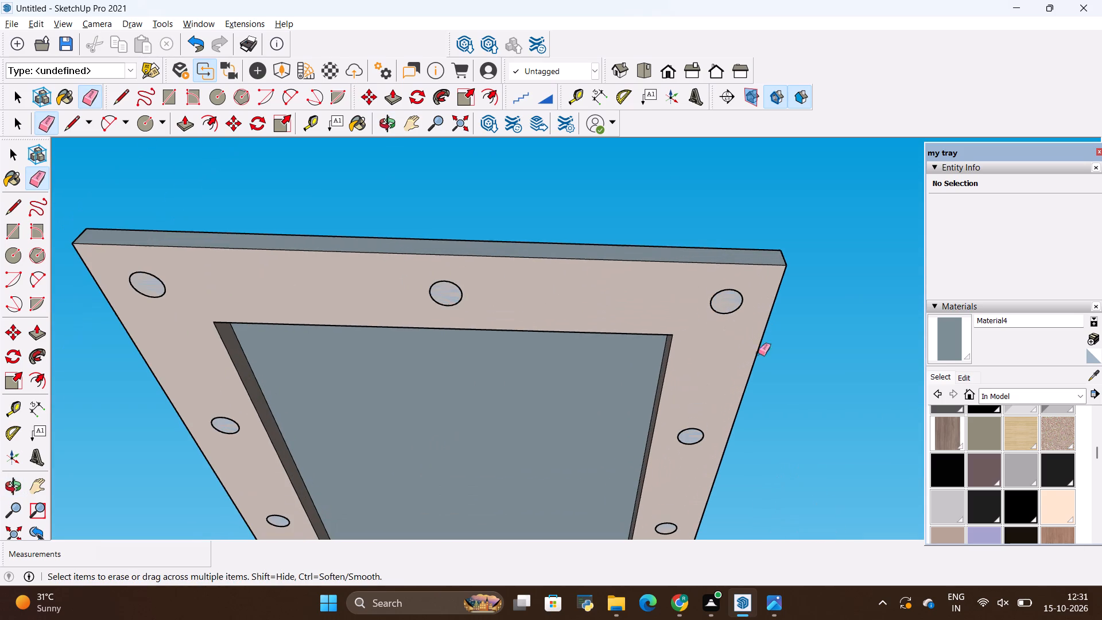
pyautogui.scroll(-2, 992, 438)
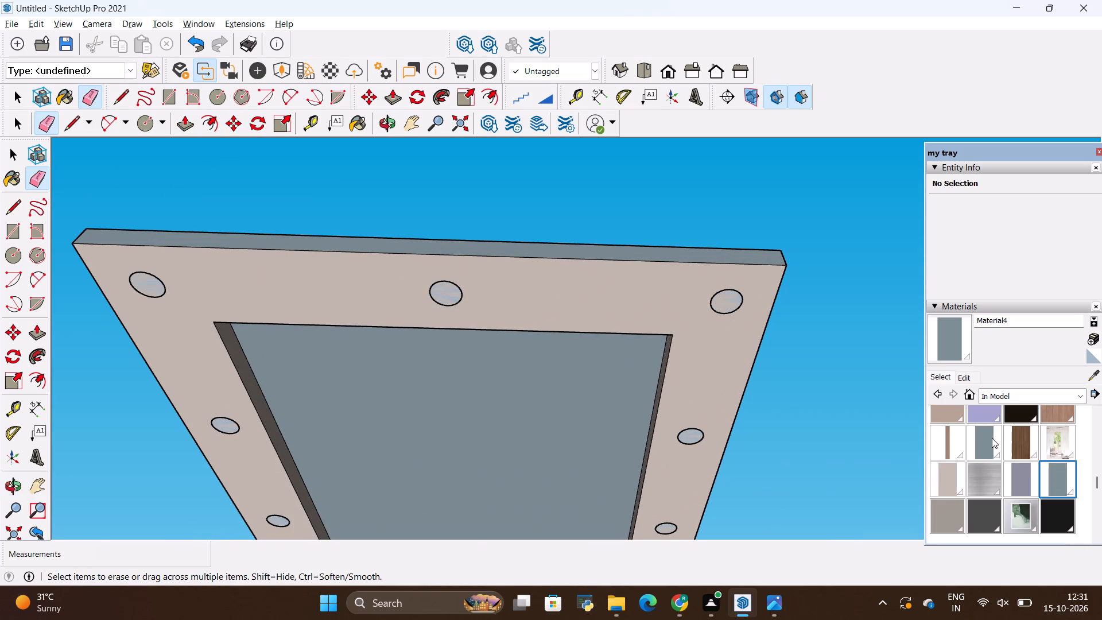
pyautogui.scroll(-4, 992, 438)
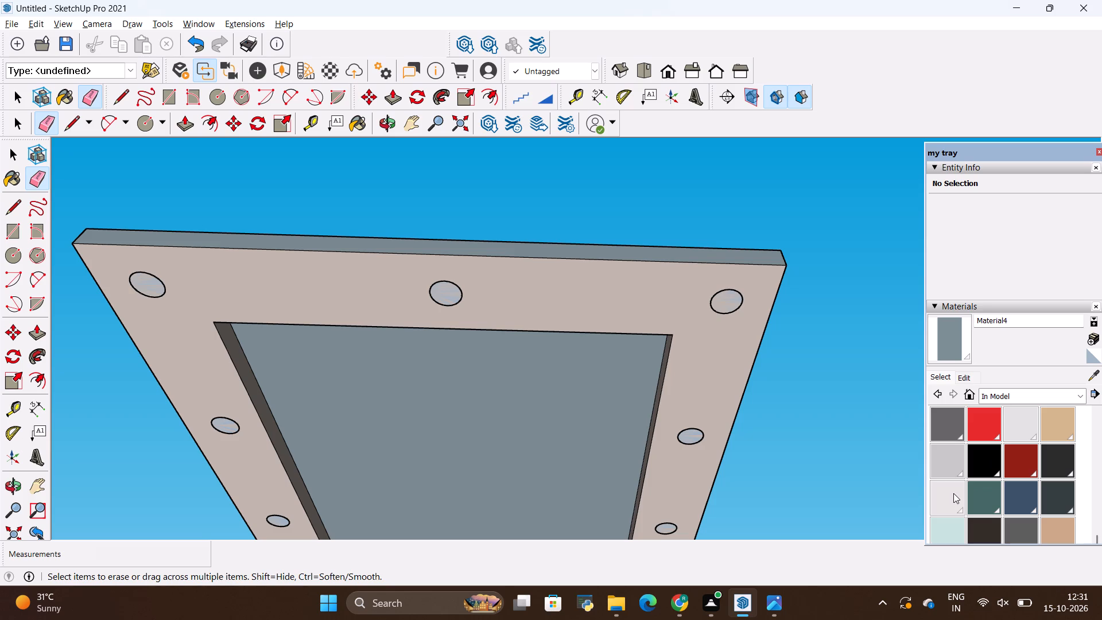
pyautogui.scroll(7, 1011, 463)
pyautogui.click(1056, 398)
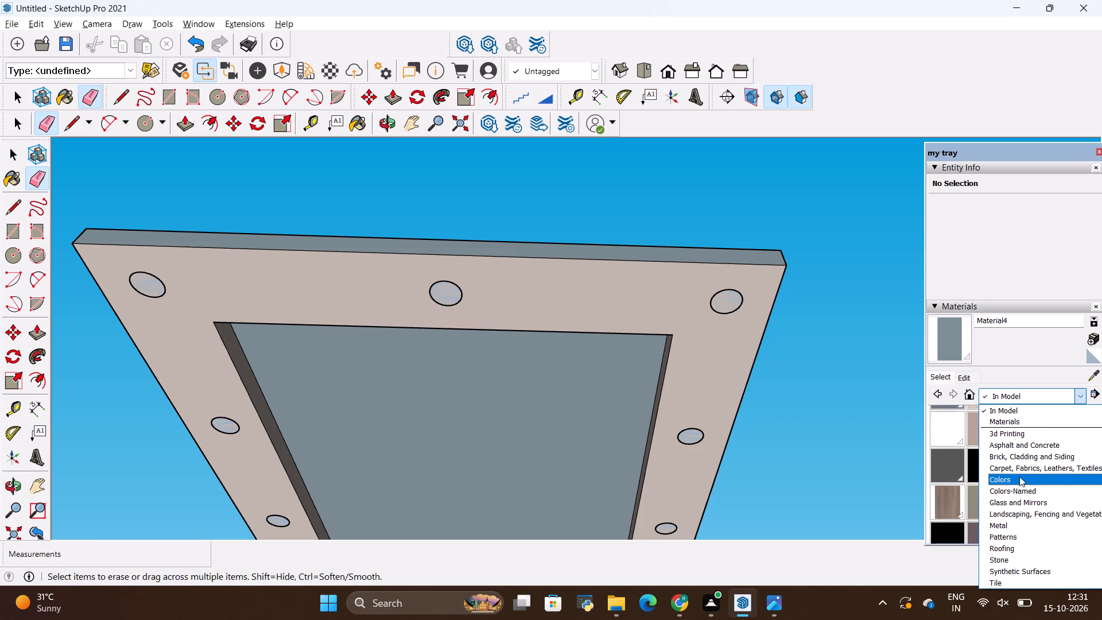
pyautogui.click(1019, 480)
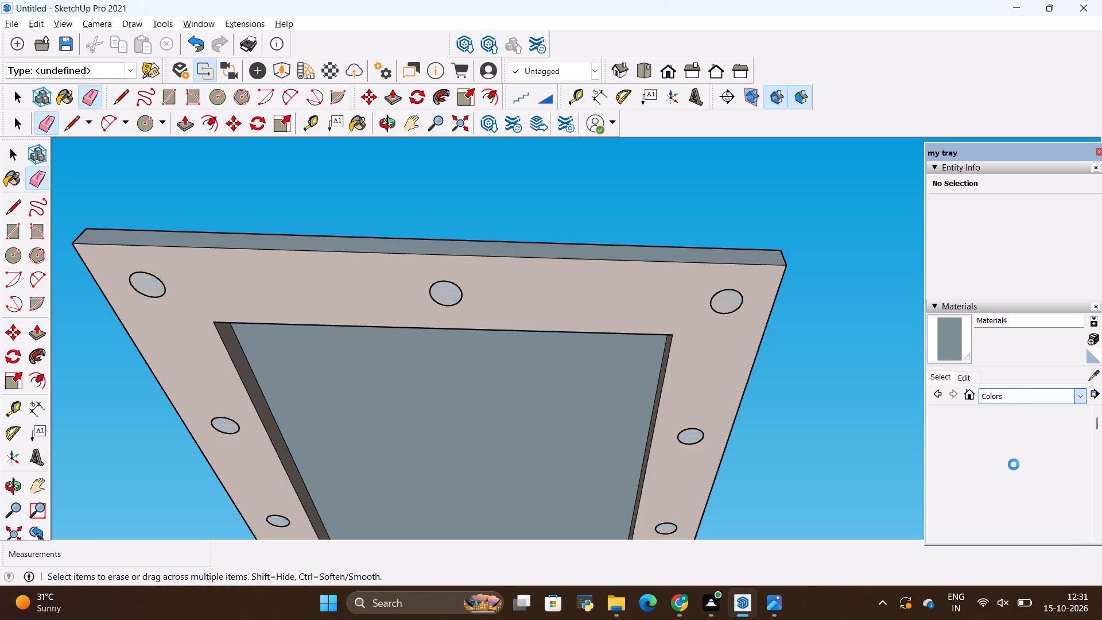
pyautogui.scroll(-7, 1014, 464)
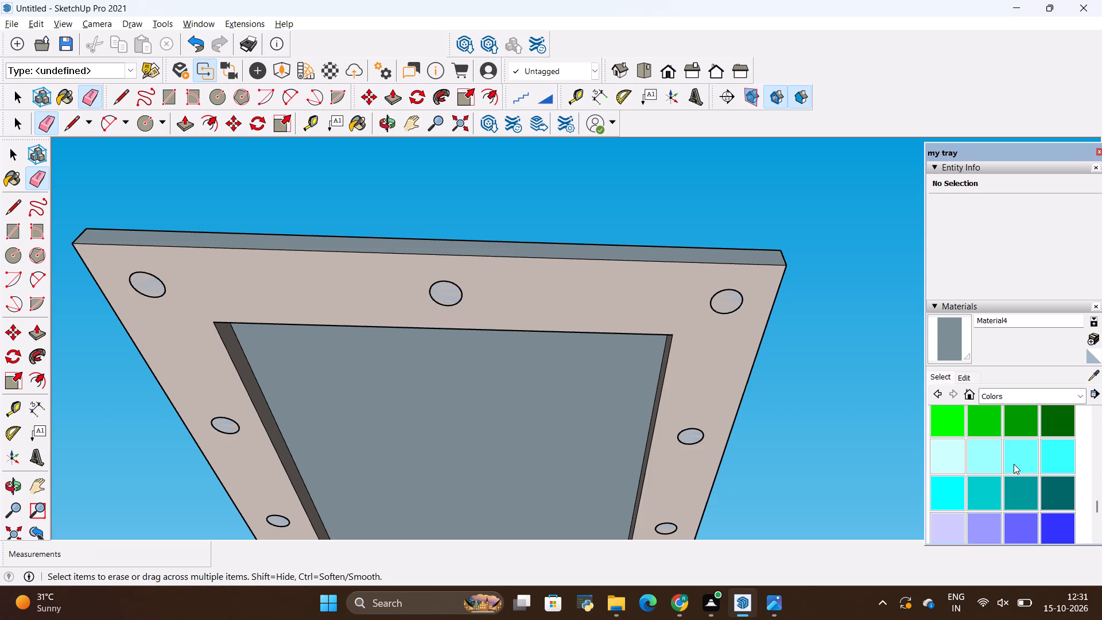
pyautogui.scroll(-6, 1014, 464)
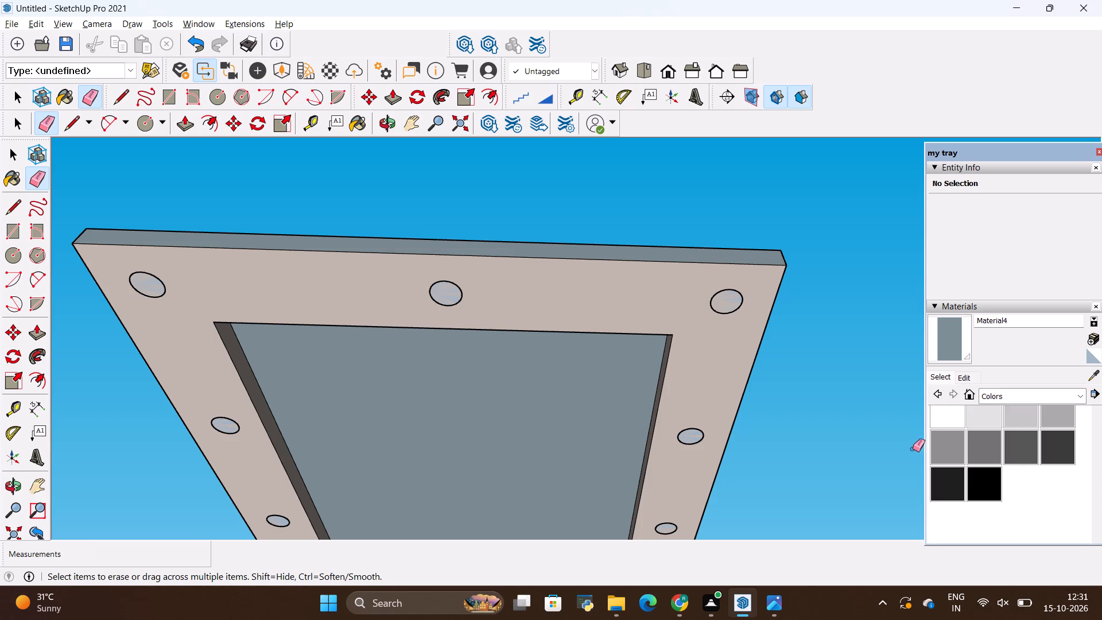
pyautogui.click(943, 421)
# Paint a corner light circle on the false ceiling with white Color M00, including the face inside its component.
pyautogui.scroll(3, 762, 331)
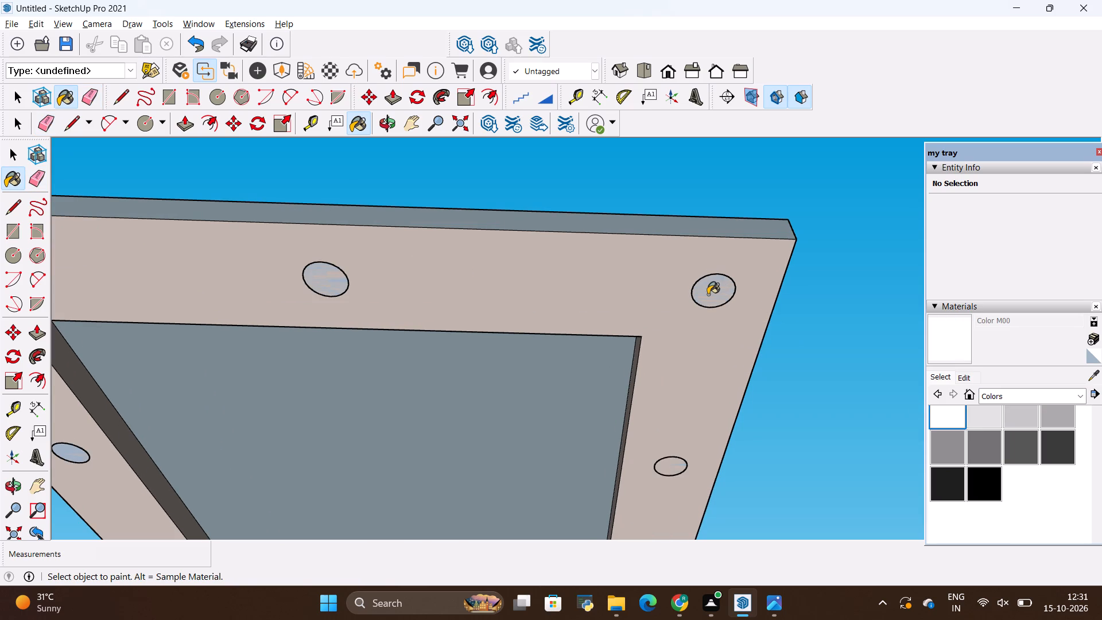
pyautogui.click(708, 294)
pyautogui.press('space')
pyautogui.doubleClick(711, 297)
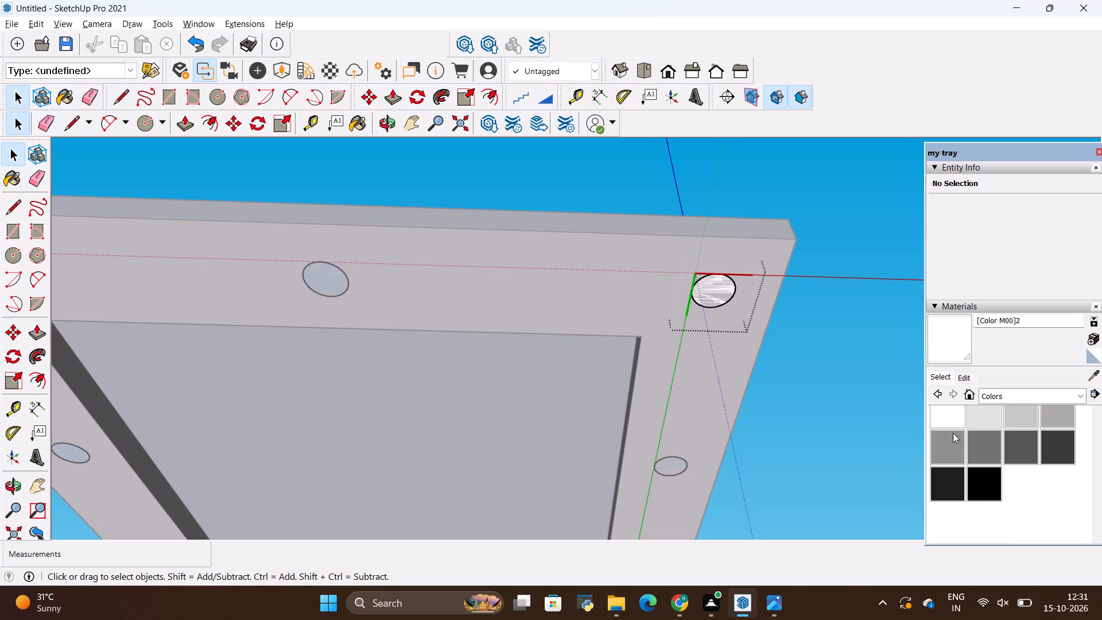
pyautogui.click(950, 412)
pyautogui.click(708, 293)
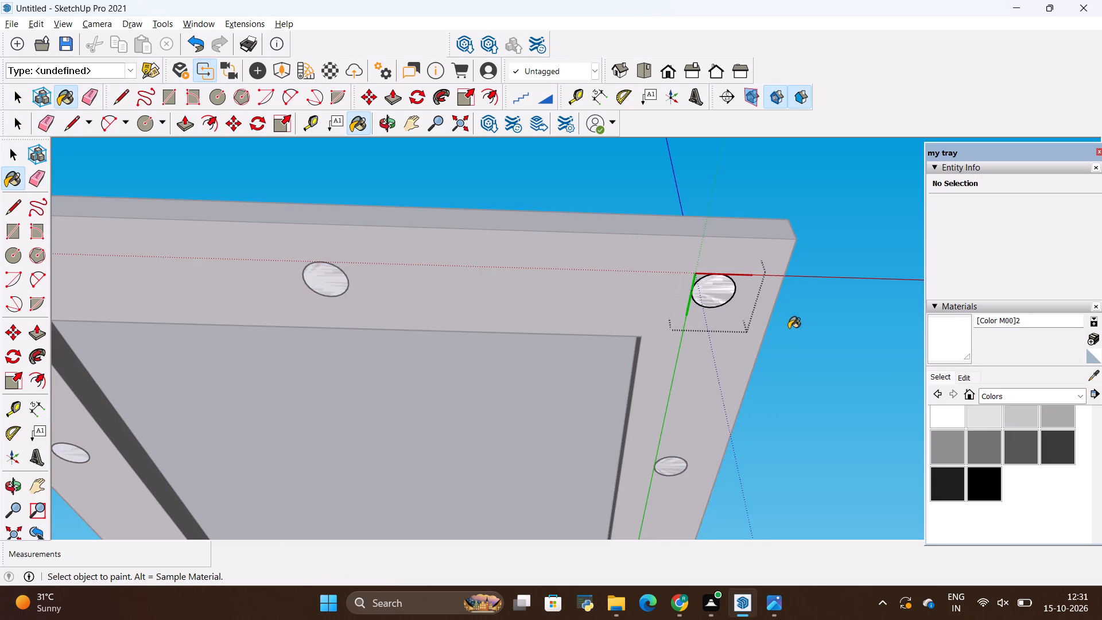
pyautogui.press('space')
pyautogui.click(805, 330)
pyautogui.click(805, 330)
pyautogui.click(805, 330)
pyautogui.press('space')
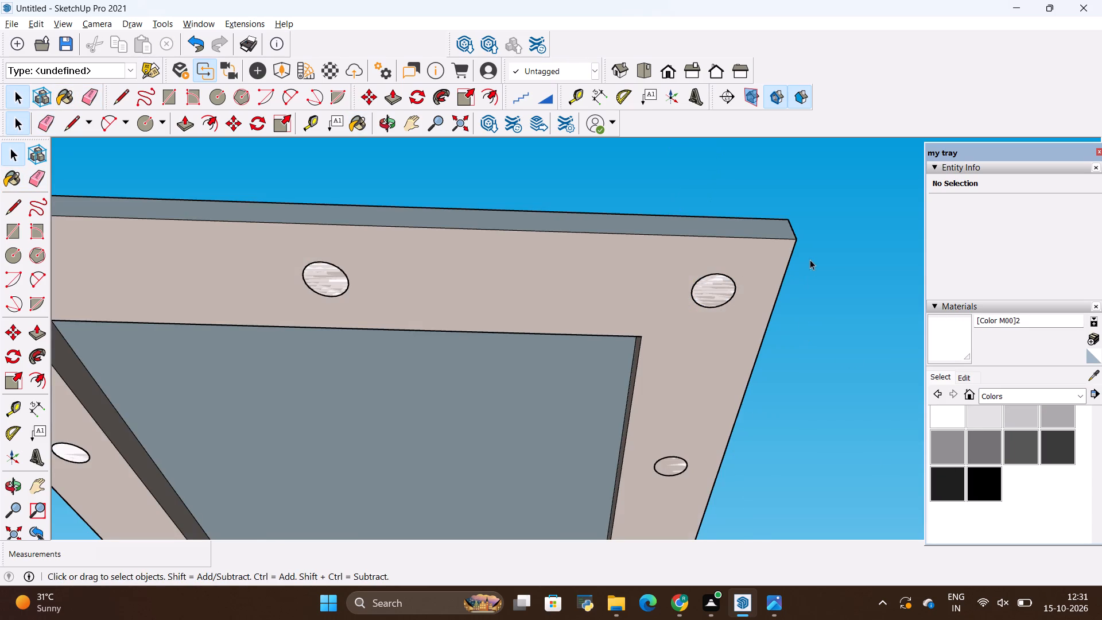
# Examine the painted light circles around the false ceiling's border from different angles.
pyautogui.scroll(-6, 818, 333)
pyautogui.moveTo(740, 377); pyautogui.dragTo(749, 308, button='middle')
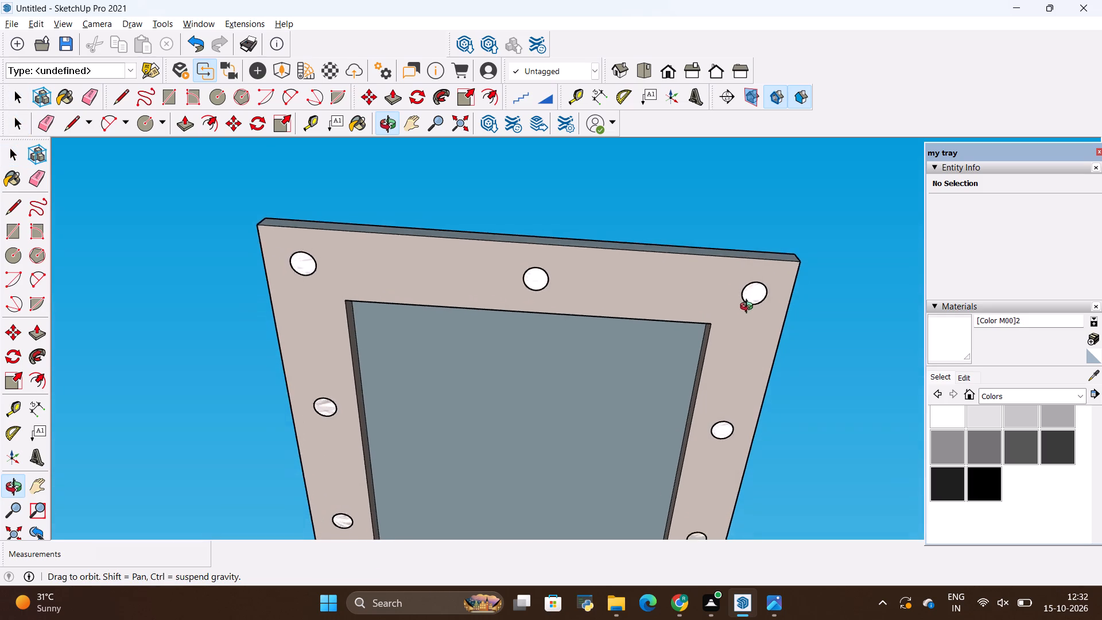
pyautogui.moveTo(749, 308); pyautogui.dragTo(648, 451, button='middle')
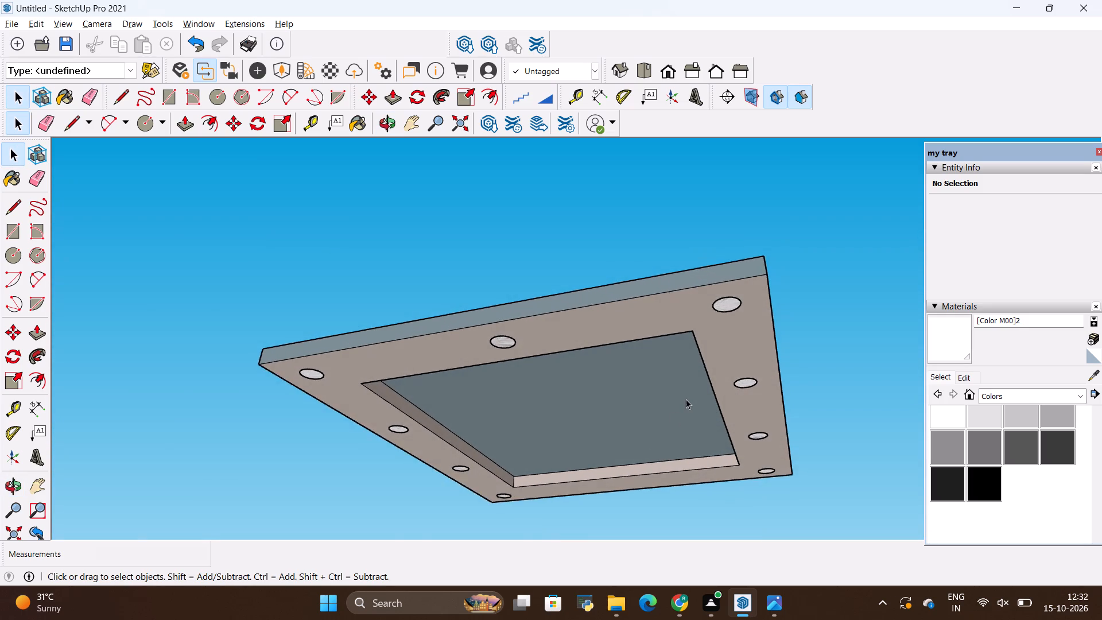
pyautogui.scroll(-11, 686, 399)
pyautogui.moveTo(648, 417); pyautogui.dragTo(750, 476, button='middle')
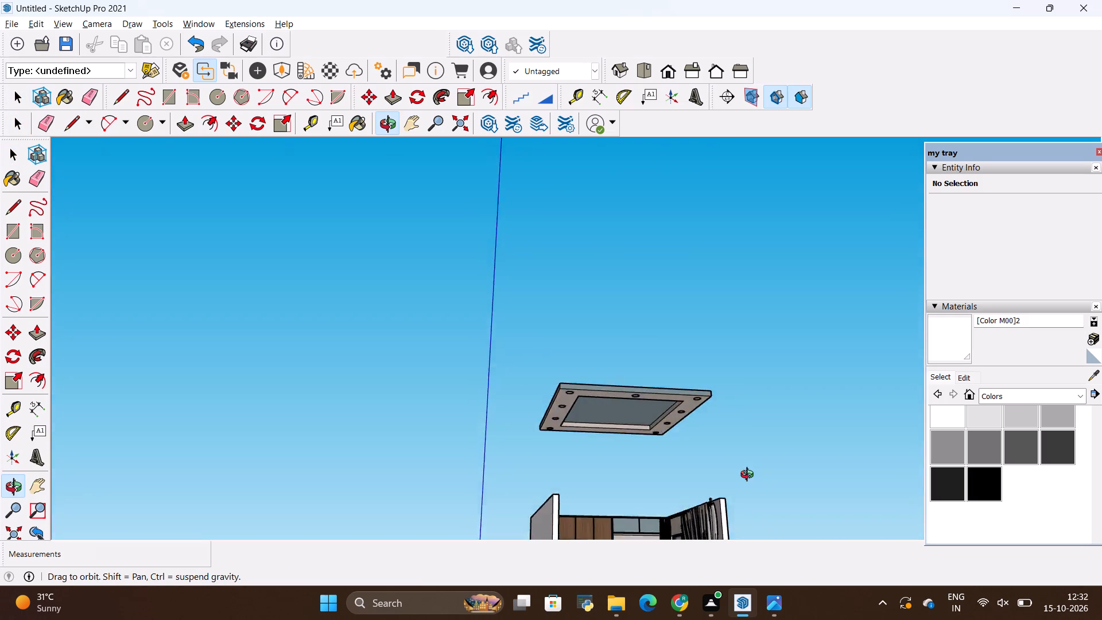
pyautogui.moveTo(750, 476); pyautogui.dragTo(700, 505, button='middle')
pyautogui.scroll(-4, 685, 452)
pyautogui.scroll(18, 674, 431)
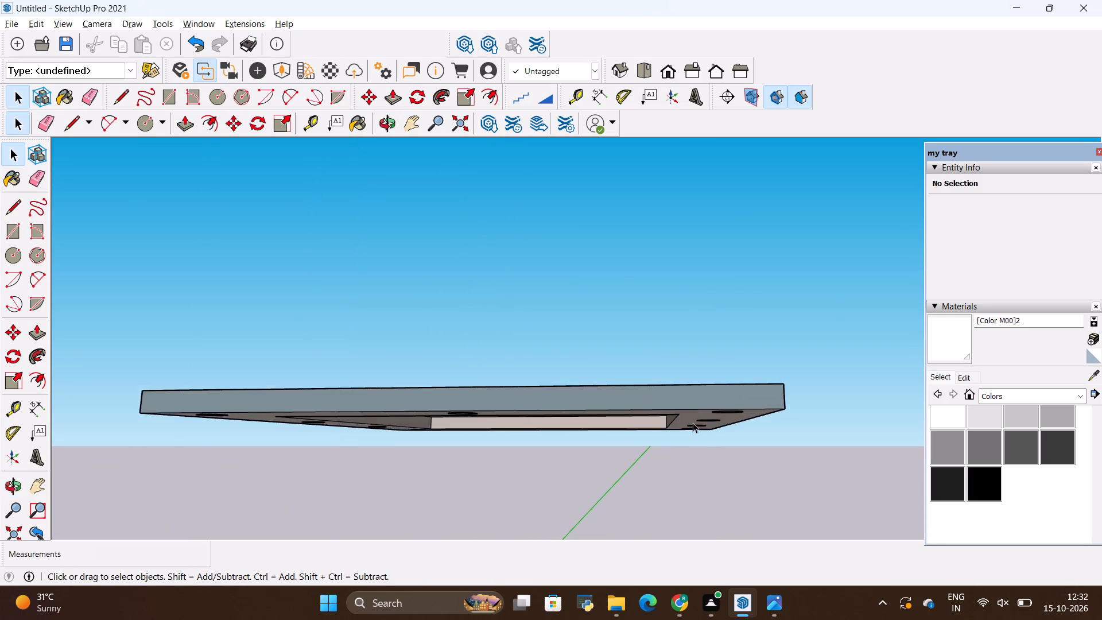
# Repaint the face inside the corner light circle's component with the white material [Color M00]2.
pyautogui.scroll(4, 693, 423)
pyautogui.moveTo(774, 334); pyautogui.dragTo(791, 258, button='middle')
pyautogui.moveTo(810, 427); pyautogui.dragTo(803, 341, button='middle')
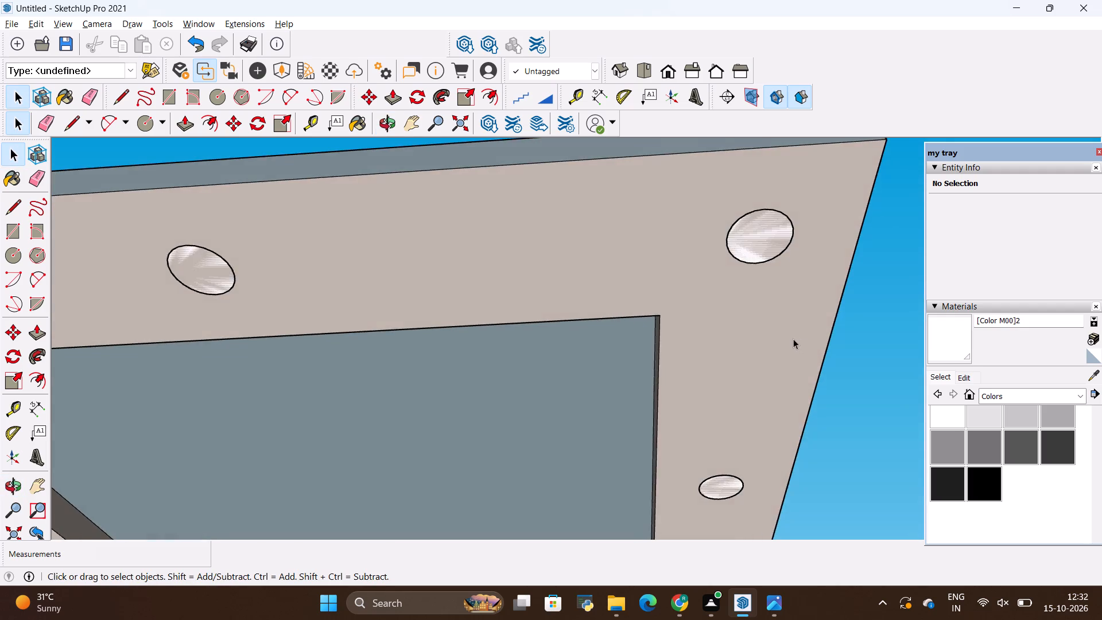
pyautogui.scroll(2, 782, 317)
pyautogui.scroll(3, 763, 247)
pyautogui.press('space')
pyautogui.doubleClick(757, 224)
pyautogui.click(757, 224)
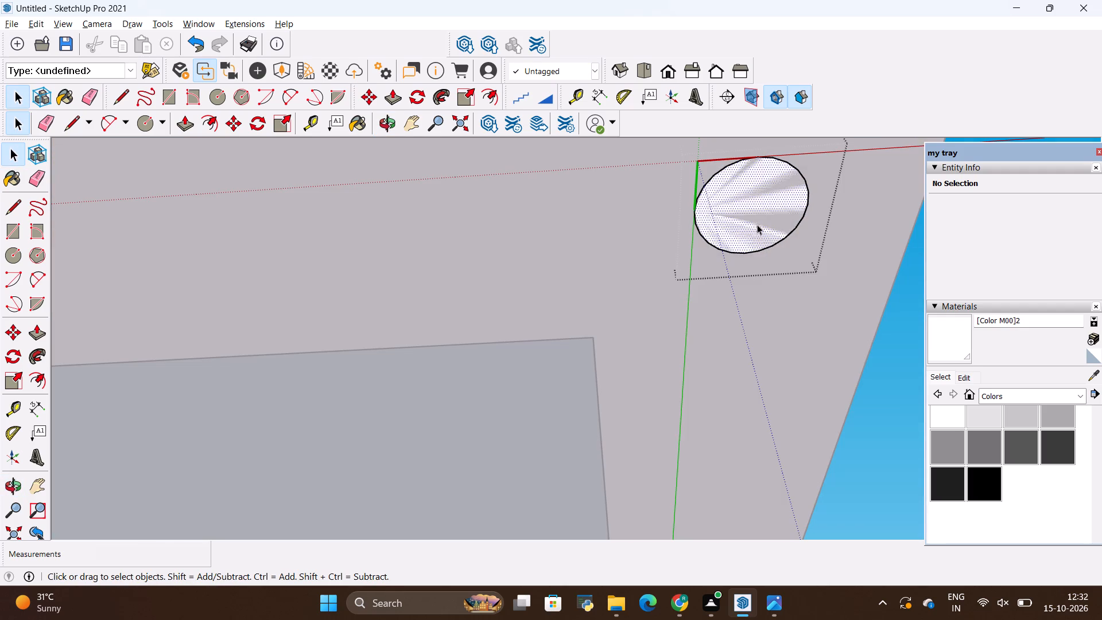
pyautogui.click(950, 340)
pyautogui.click(706, 216)
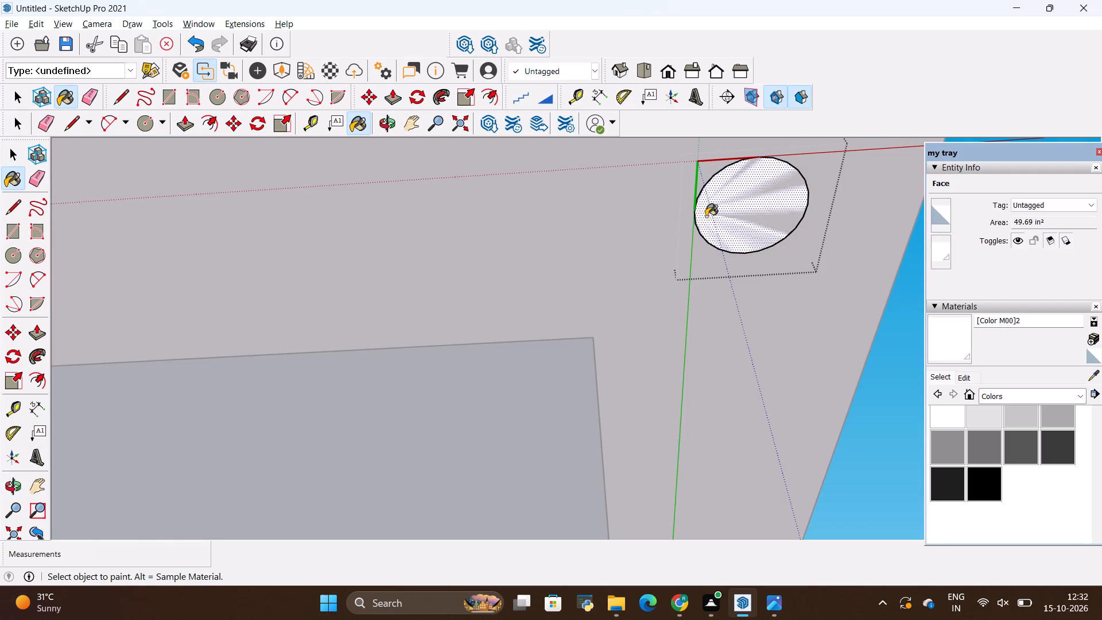
pyautogui.click(733, 222)
pyautogui.scroll(-8, 788, 358)
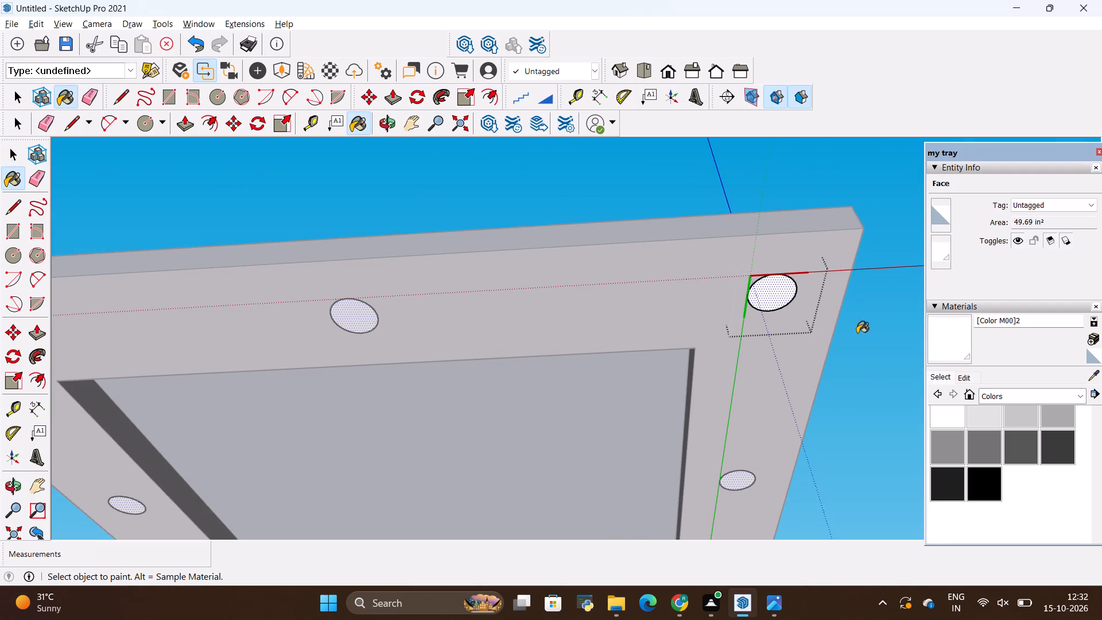
pyautogui.press('space')
pyautogui.click(877, 336)
pyautogui.scroll(3, 763, 268)
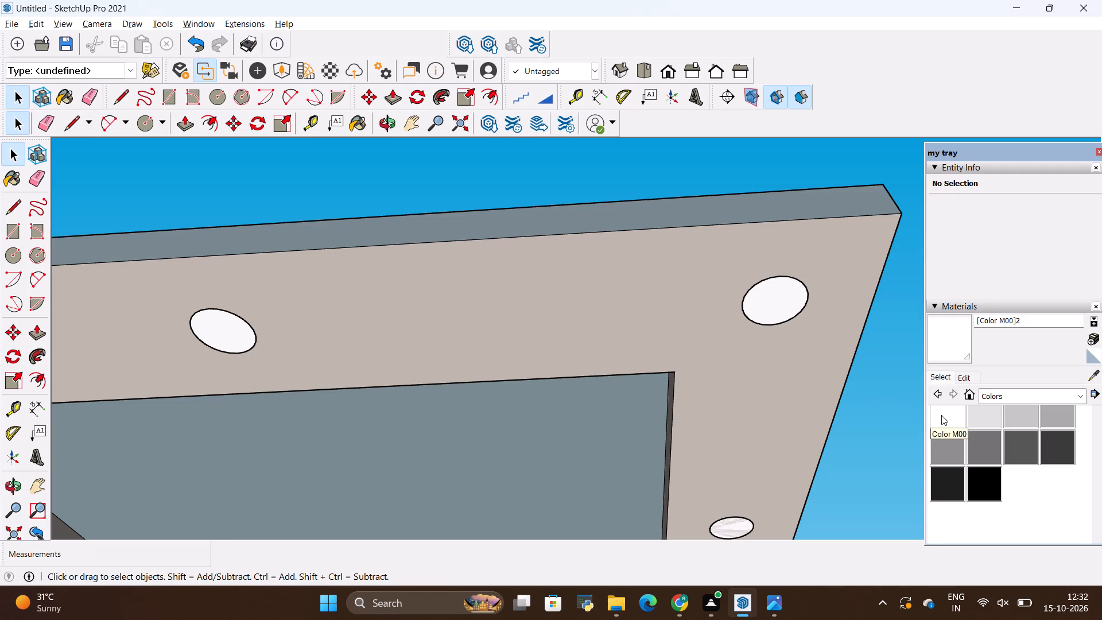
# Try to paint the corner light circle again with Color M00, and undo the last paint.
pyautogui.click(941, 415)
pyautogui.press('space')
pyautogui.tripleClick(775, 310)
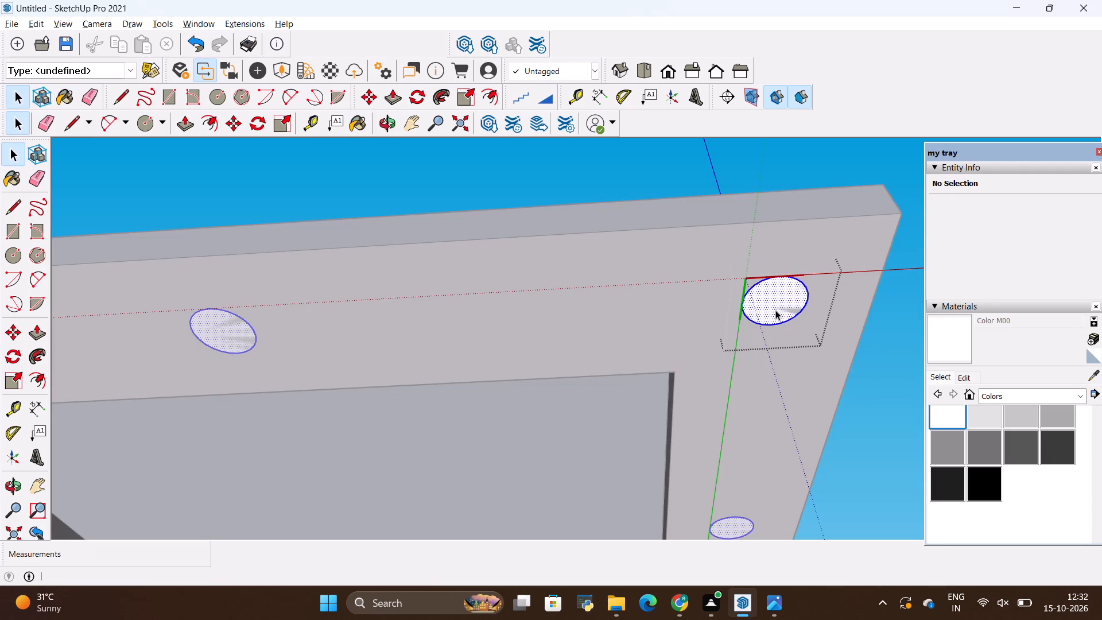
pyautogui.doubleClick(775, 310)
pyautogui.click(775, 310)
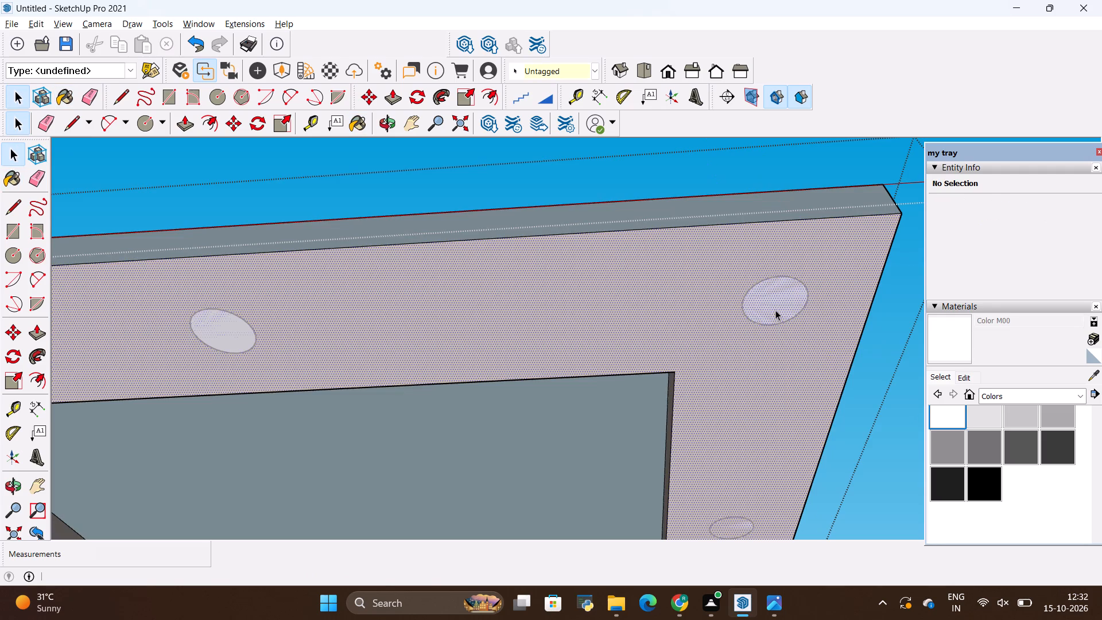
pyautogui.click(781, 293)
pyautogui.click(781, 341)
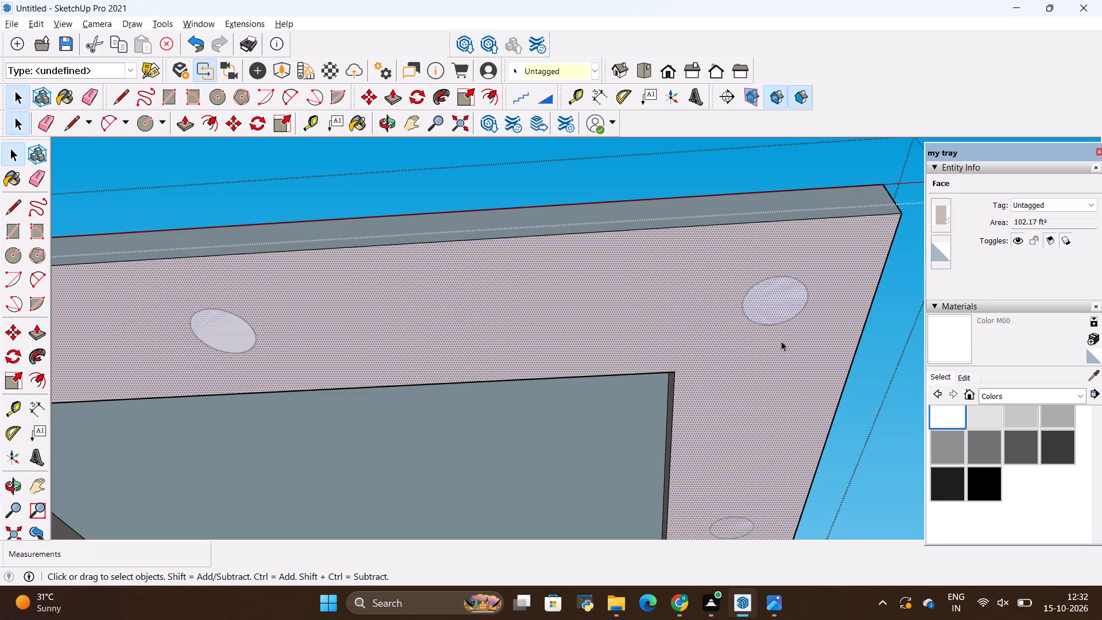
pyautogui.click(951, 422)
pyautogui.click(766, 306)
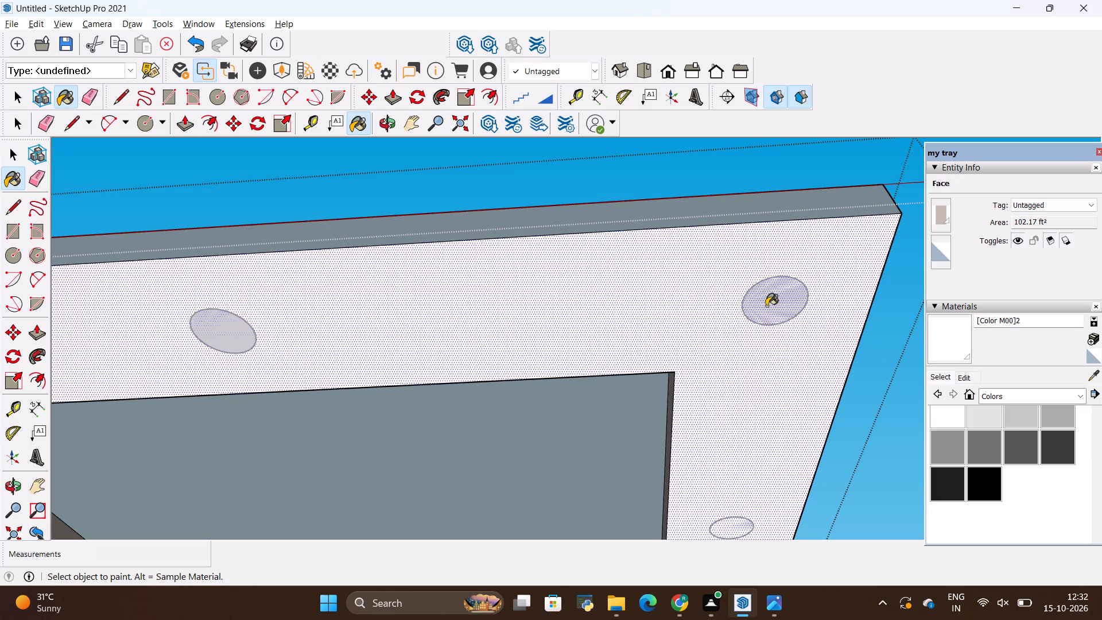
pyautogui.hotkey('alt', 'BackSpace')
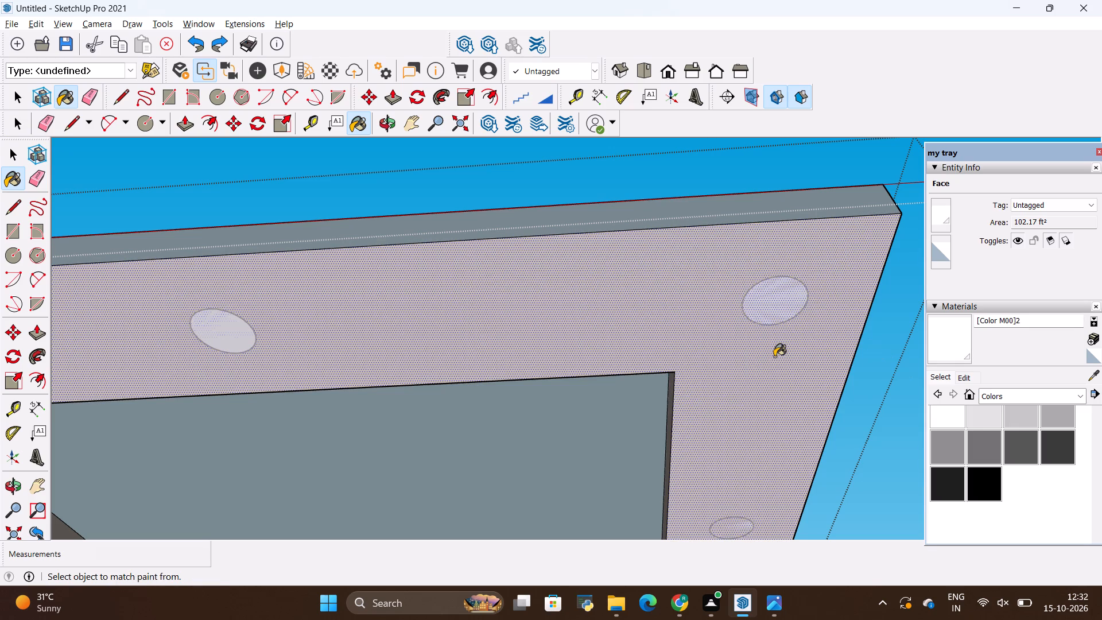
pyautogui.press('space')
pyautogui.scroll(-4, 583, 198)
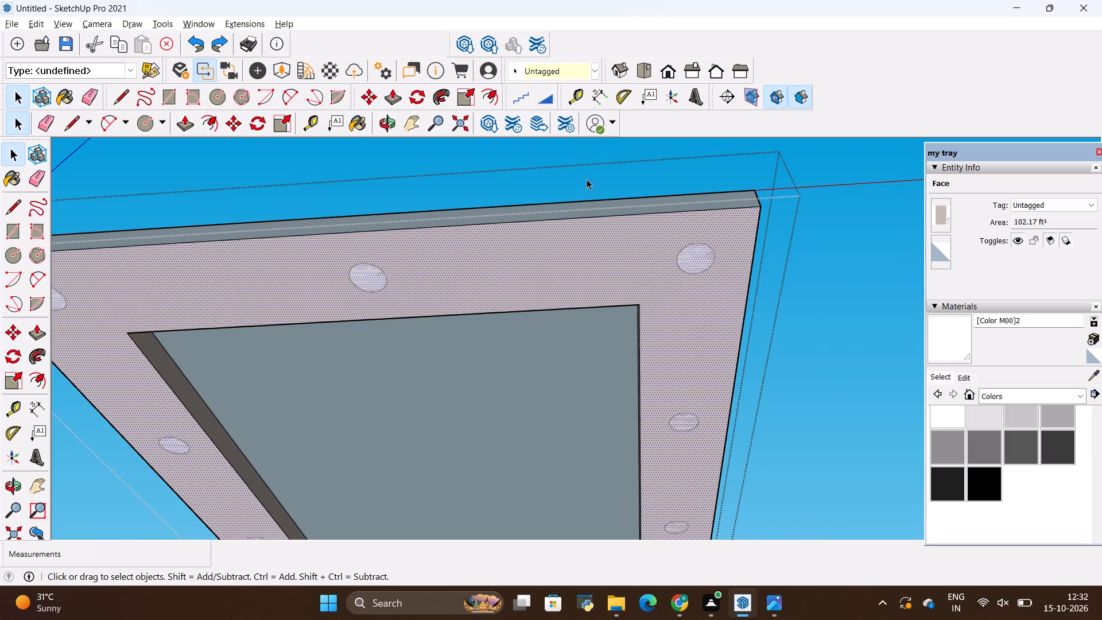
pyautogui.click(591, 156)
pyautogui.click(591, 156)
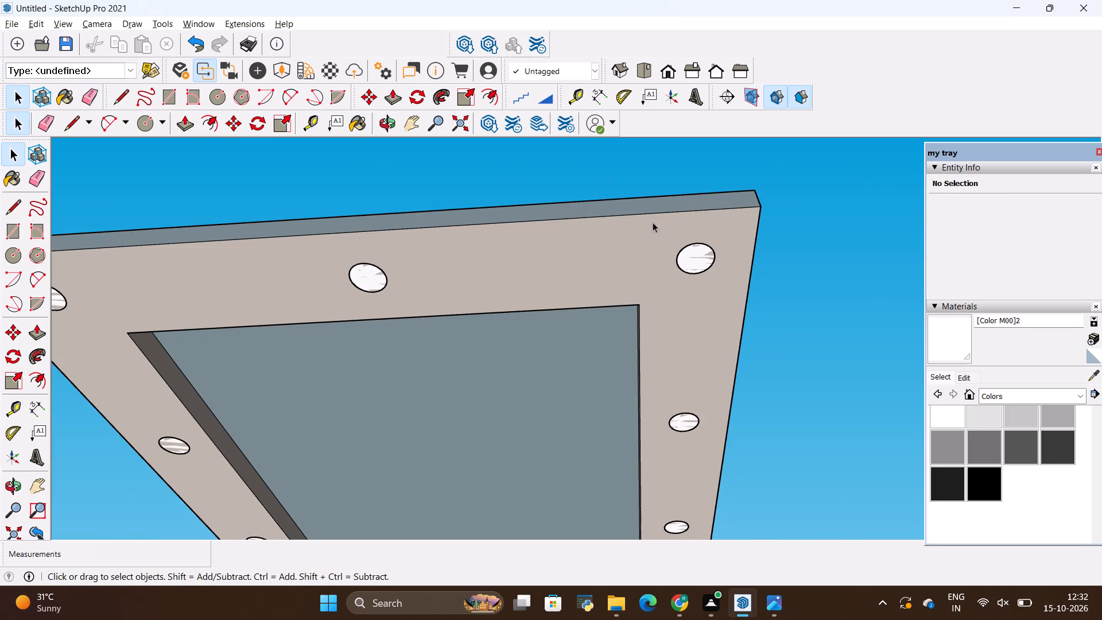
# Copy the middle light circle about 13' 8 1/16" straight across the false ceiling to the middle of the opposite border.
pyautogui.scroll(-14, 655, 221)
pyautogui.scroll(3, 575, 416)
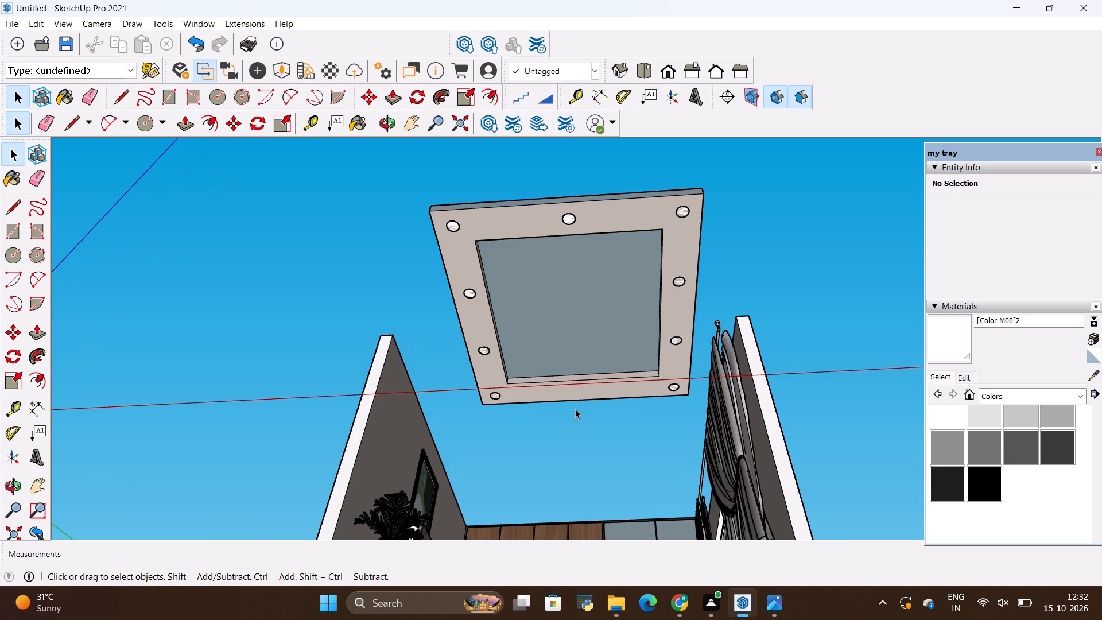
pyautogui.scroll(1, 575, 409)
pyautogui.click(571, 200)
pyautogui.scroll(6, 575, 205)
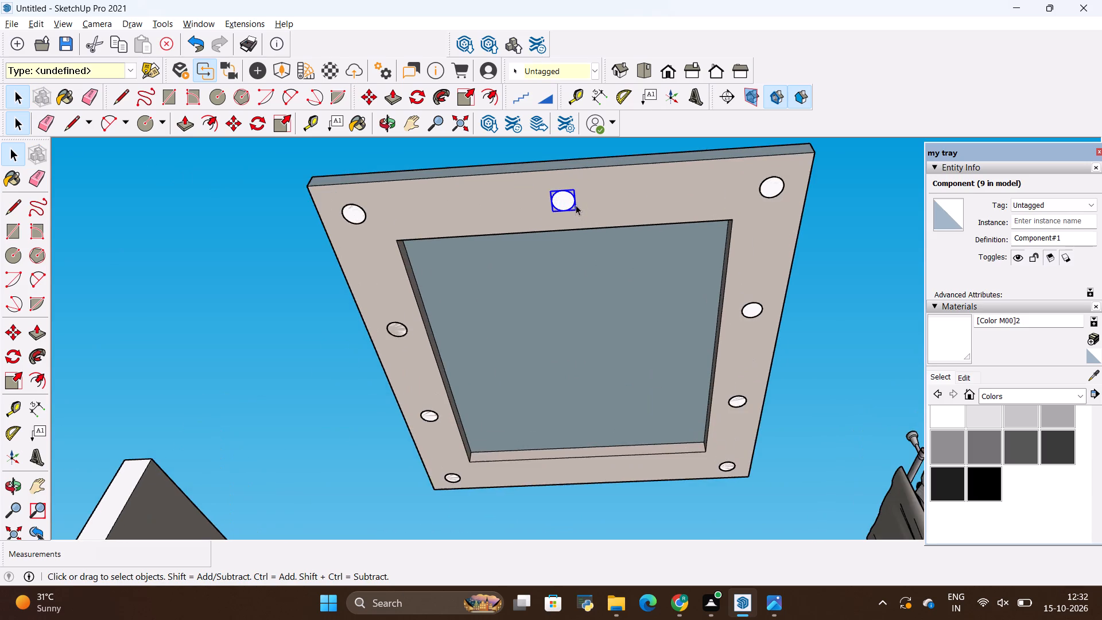
pyautogui.press('m')
pyautogui.click(579, 211)
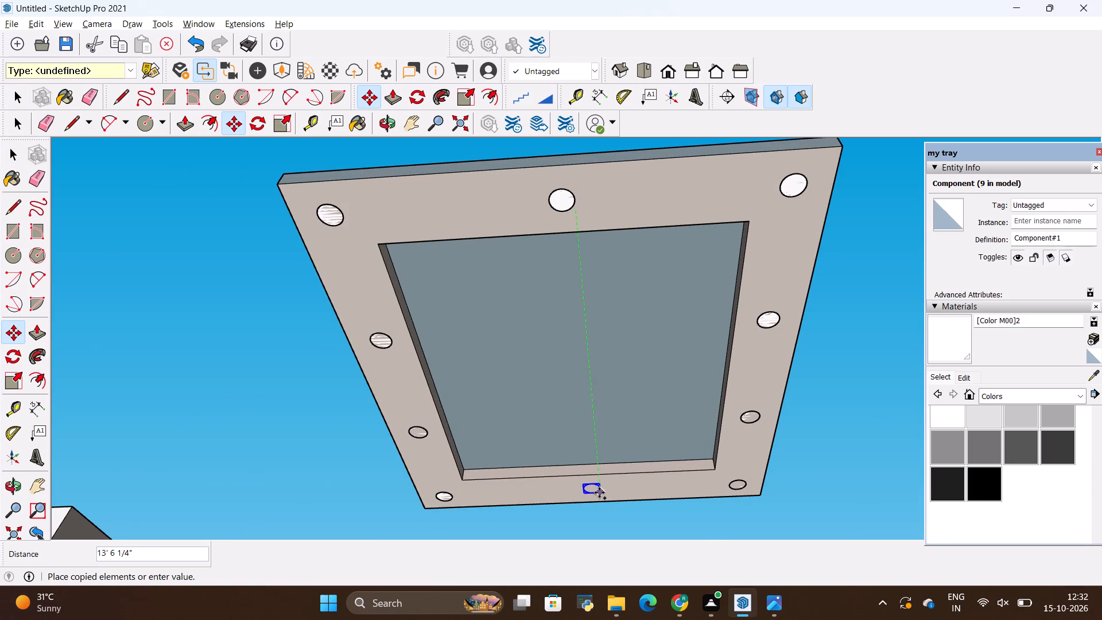
pyautogui.scroll(6, 599, 494)
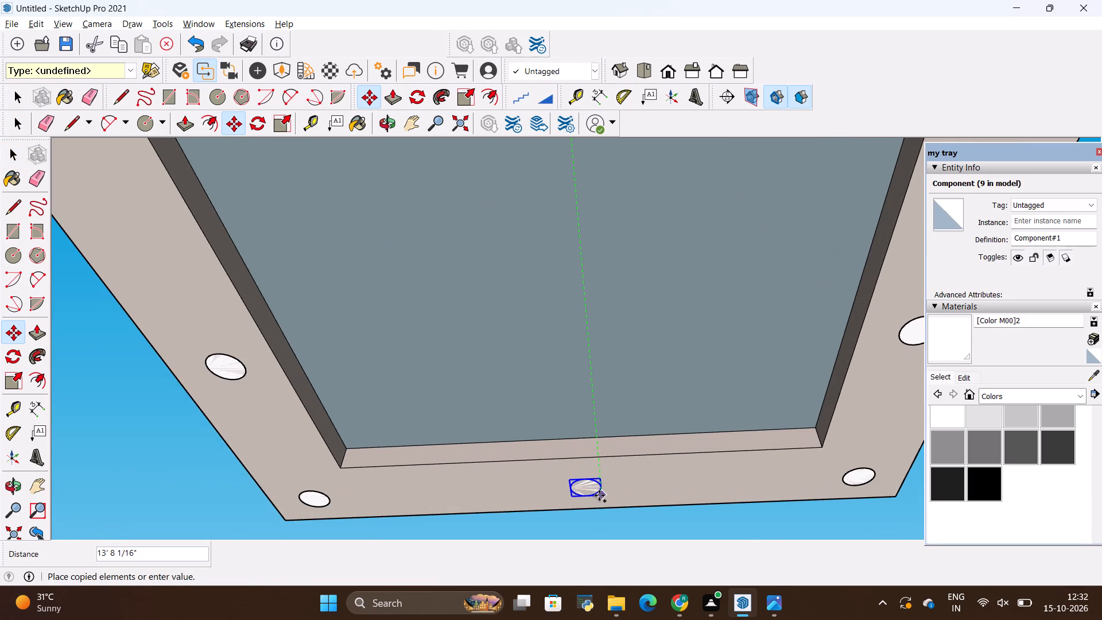
pyautogui.click(599, 495)
pyautogui.press('space')
pyautogui.click(639, 497)
pyautogui.scroll(-8, 639, 497)
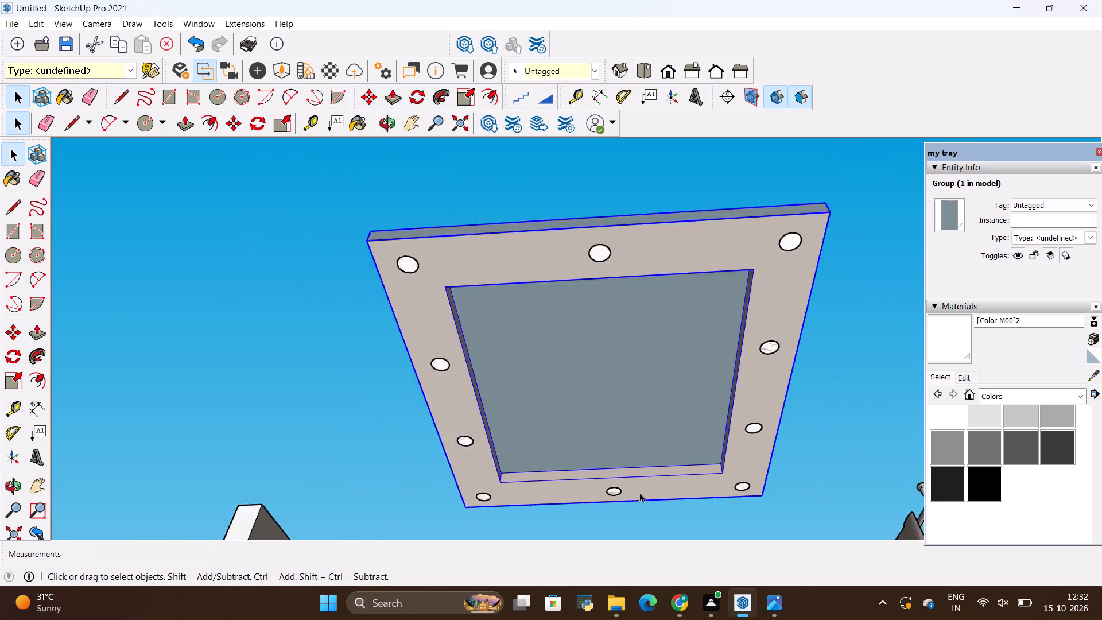
pyautogui.scroll(-2, 639, 493)
pyautogui.click(778, 467)
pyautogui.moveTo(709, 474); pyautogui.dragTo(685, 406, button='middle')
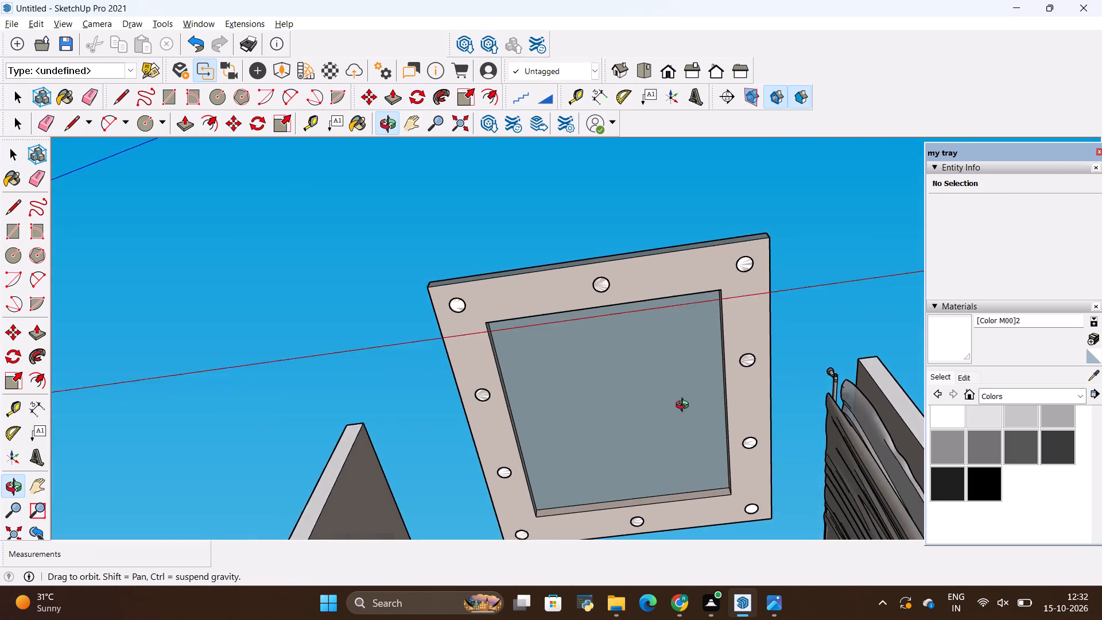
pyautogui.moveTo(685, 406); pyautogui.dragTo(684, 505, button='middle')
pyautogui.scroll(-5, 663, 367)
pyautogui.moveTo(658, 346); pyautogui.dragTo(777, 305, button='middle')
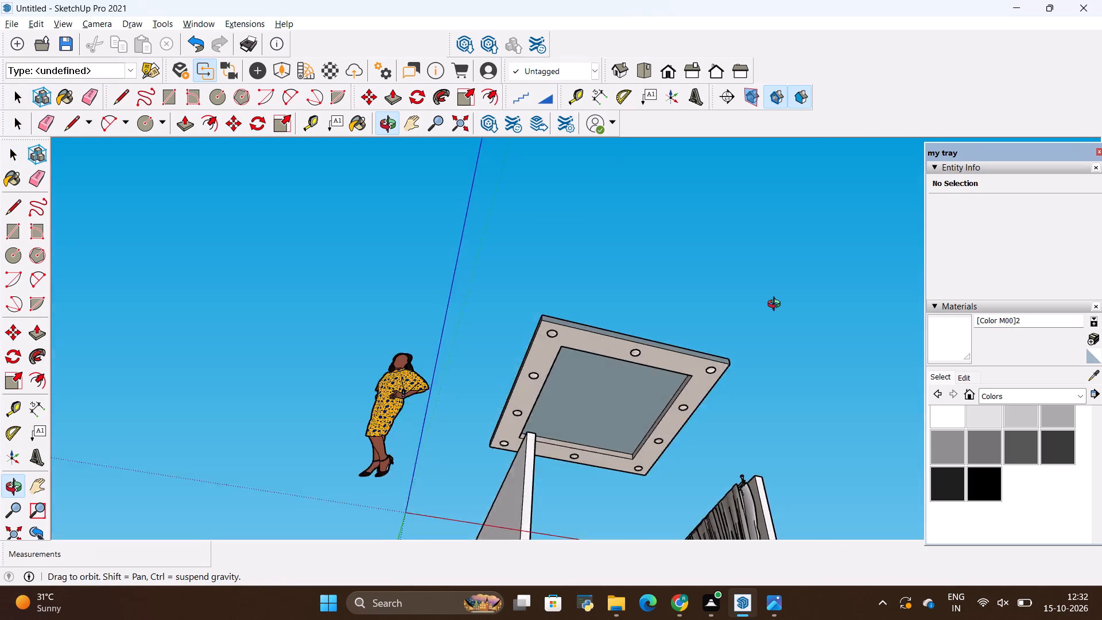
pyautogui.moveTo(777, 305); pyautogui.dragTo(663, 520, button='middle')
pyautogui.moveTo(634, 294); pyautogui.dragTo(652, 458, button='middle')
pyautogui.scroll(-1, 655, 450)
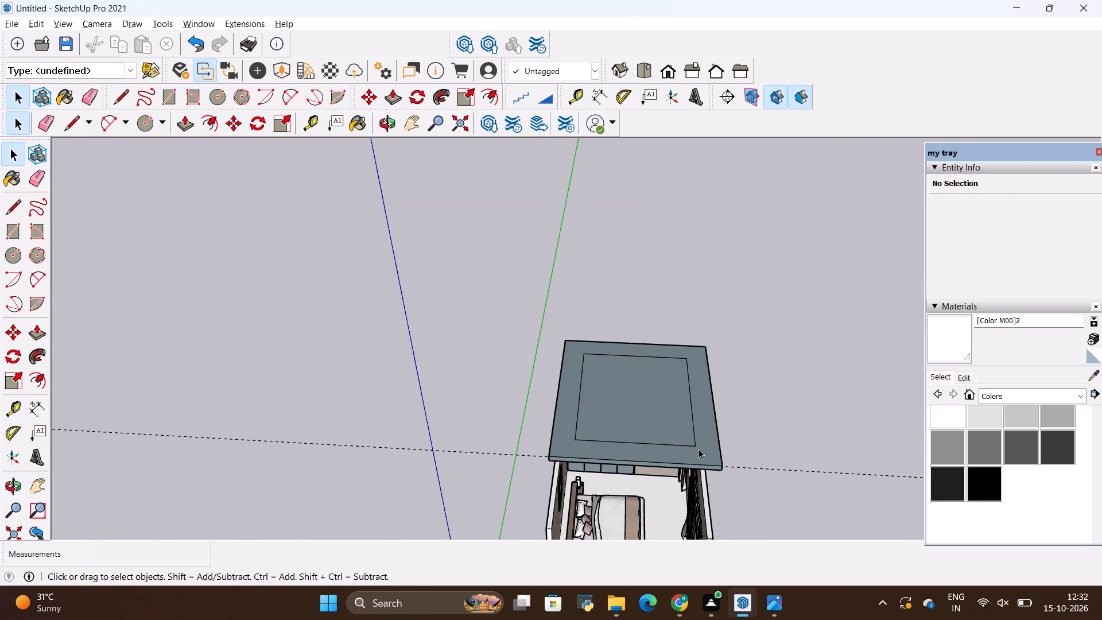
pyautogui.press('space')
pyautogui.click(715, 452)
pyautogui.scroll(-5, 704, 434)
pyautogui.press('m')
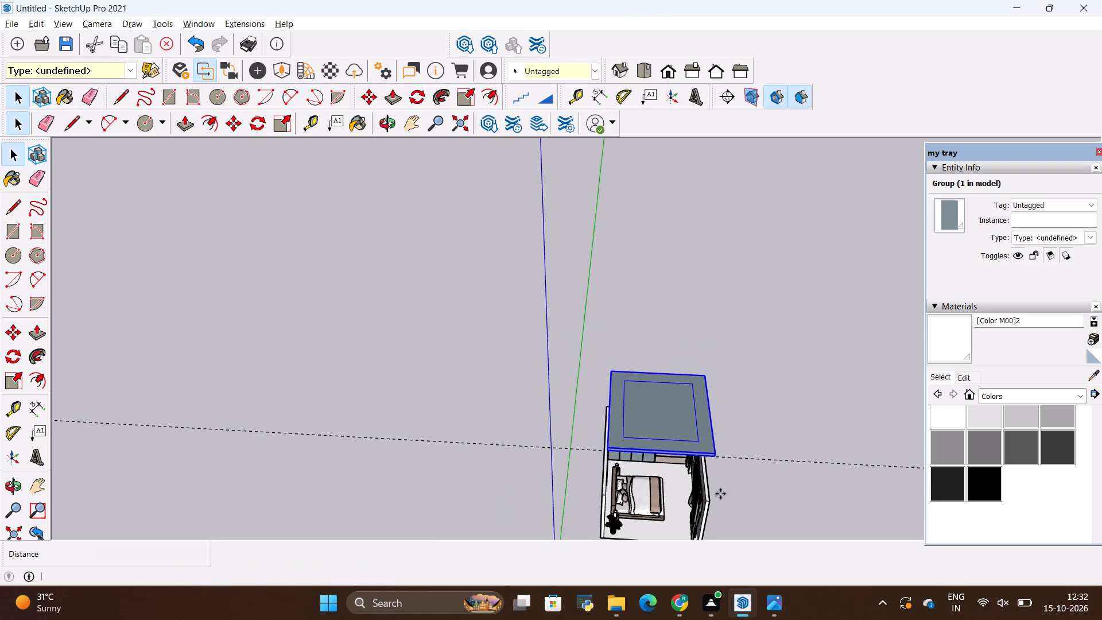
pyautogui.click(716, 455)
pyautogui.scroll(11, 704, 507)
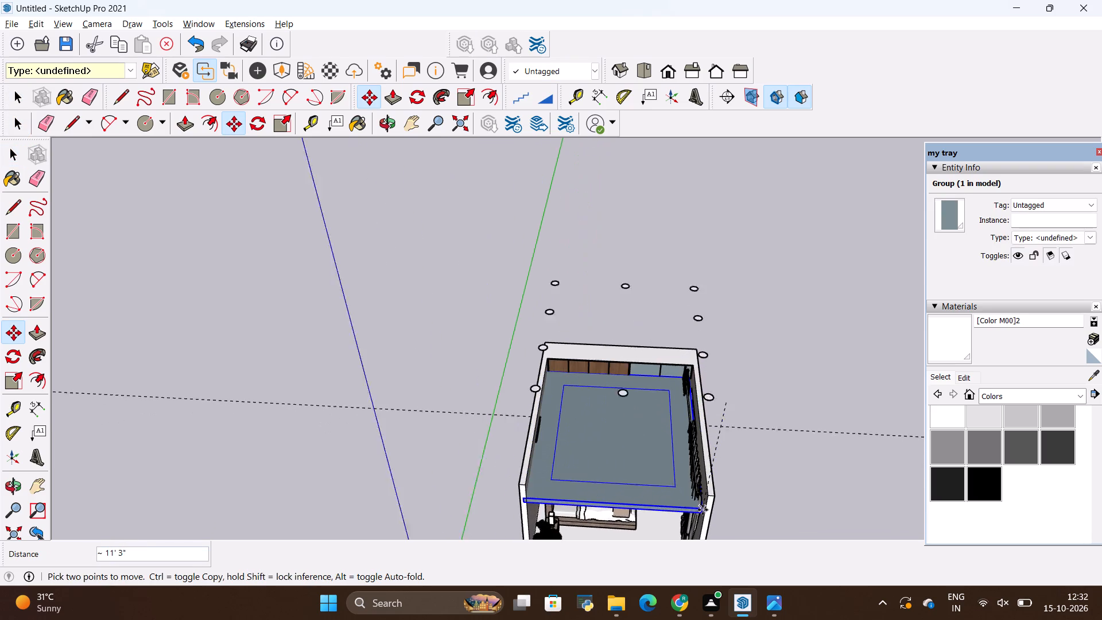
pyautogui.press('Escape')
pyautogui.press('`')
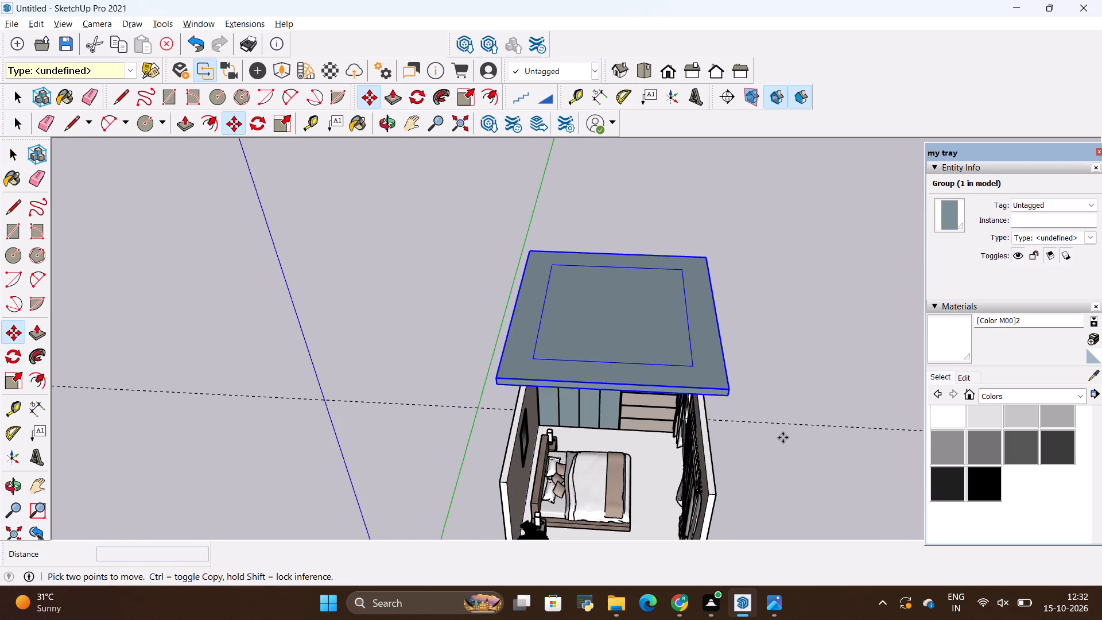
# Group the false ceiling together with all the circular lights around its border.
pyautogui.moveTo(783, 438); pyautogui.dragTo(798, 286, button='middle')
pyautogui.press('space')
pyautogui.click(798, 289)
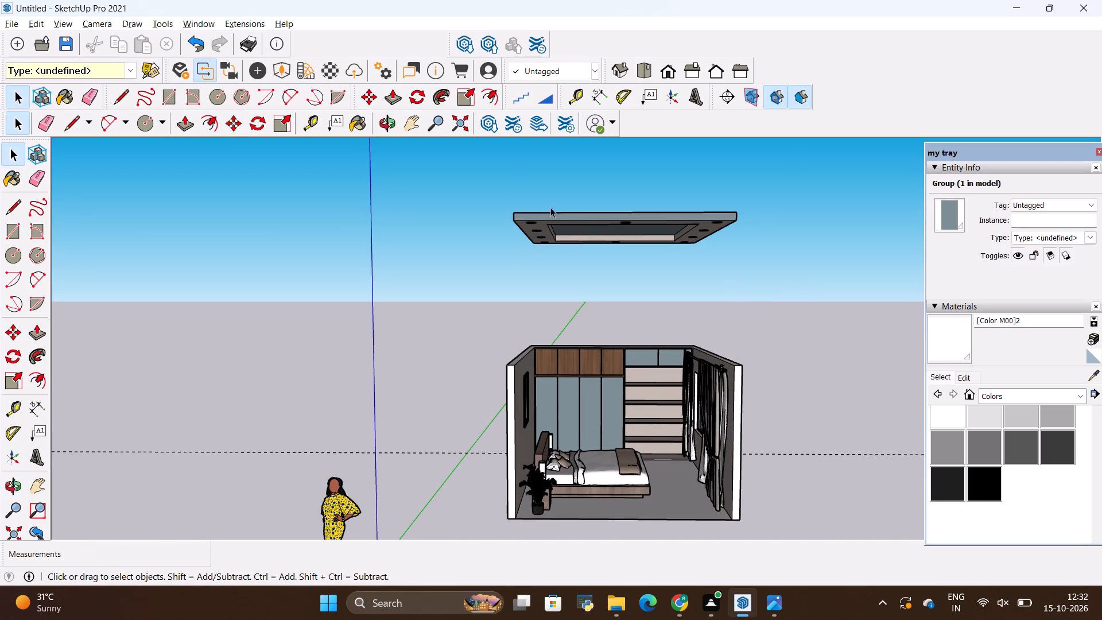
pyautogui.moveTo(492, 174); pyautogui.dragTo(761, 279)
pyautogui.rightClick(703, 227)
pyautogui.click(759, 362)
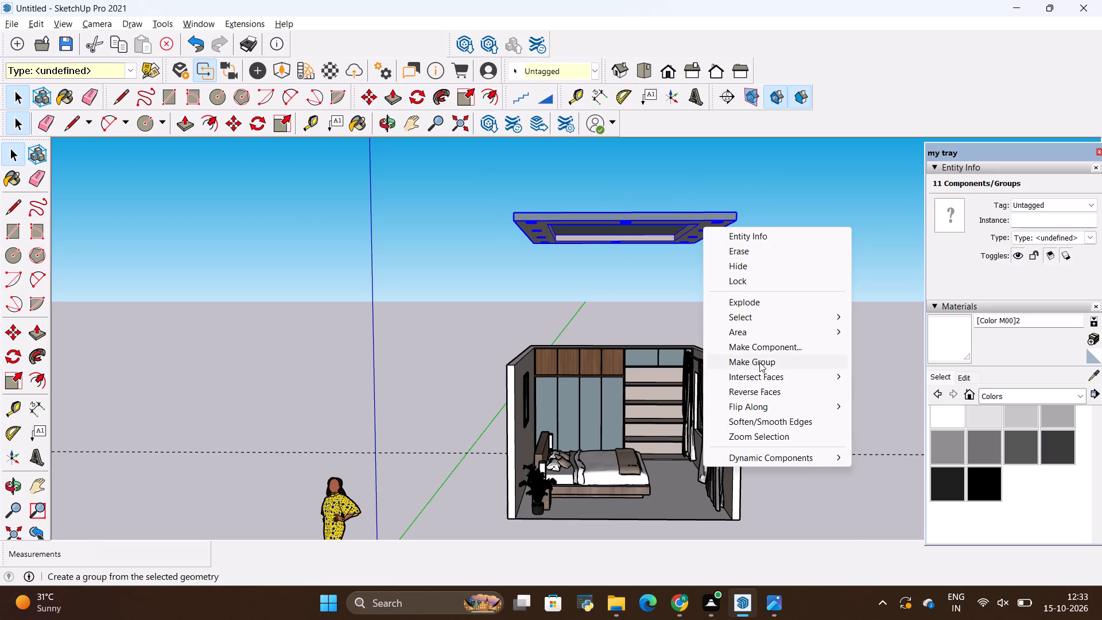
pyautogui.press('space')
pyautogui.click(769, 274)
# Move the grouped false ceiling down onto the bedroom, fitting its front corner to the top of the curtain-side wall.
pyautogui.moveTo(759, 235); pyautogui.dragTo(747, 378, button='middle')
pyautogui.scroll(1, 747, 378)
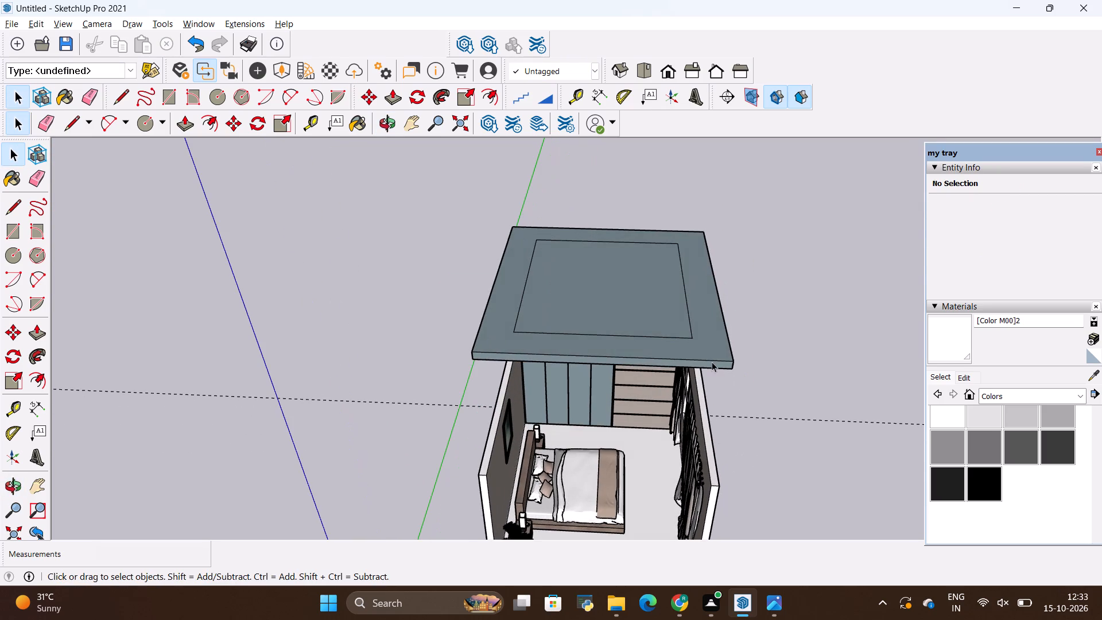
pyautogui.click(712, 362)
pyautogui.scroll(3, 710, 366)
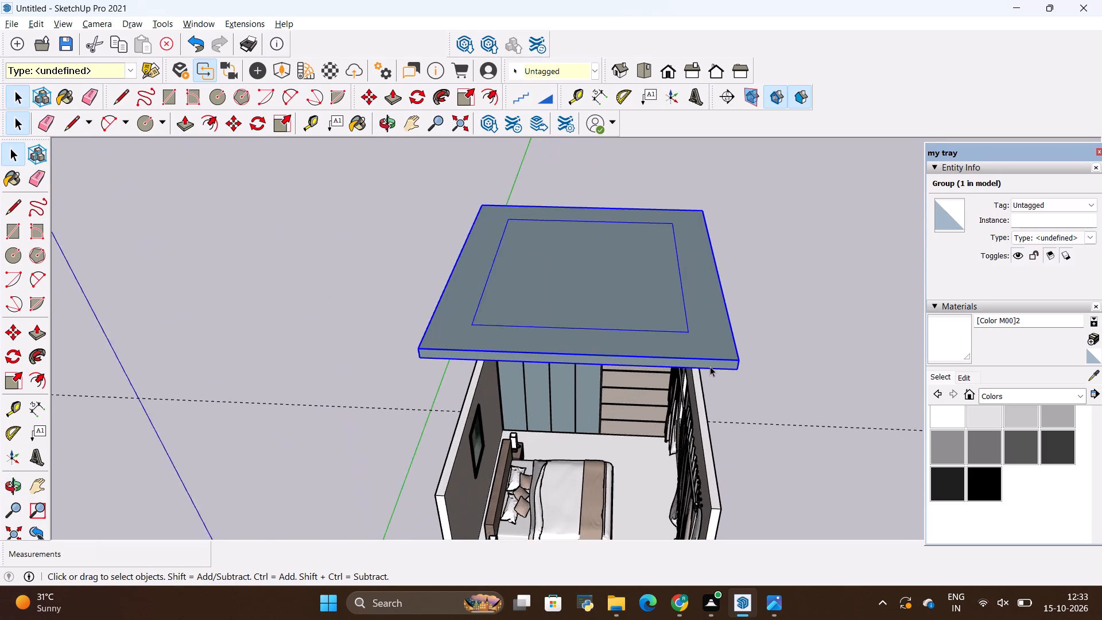
pyautogui.press('m')
pyautogui.click(746, 375)
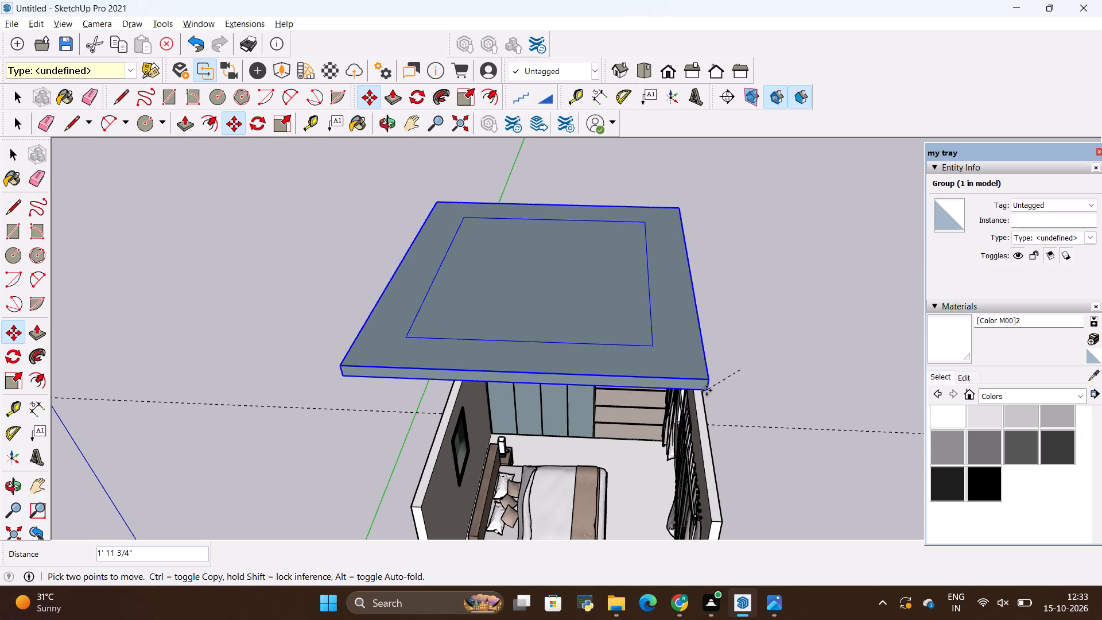
pyautogui.scroll(-10, 705, 392)
pyautogui.scroll(-5, 738, 339)
pyautogui.scroll(13, 728, 439)
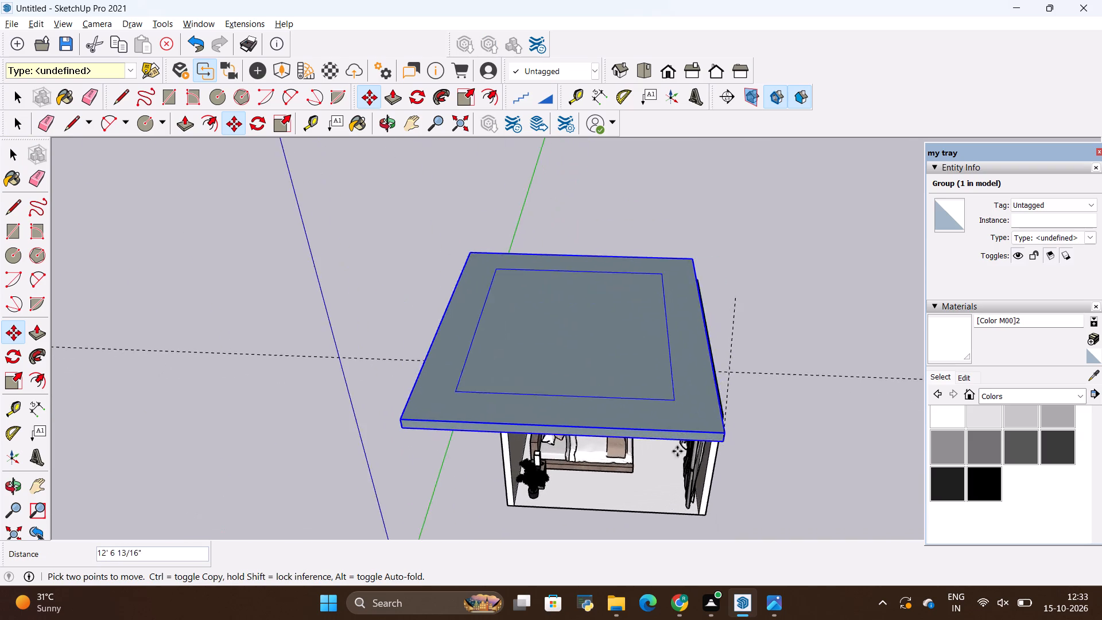
pyautogui.scroll(3, 677, 451)
pyautogui.scroll(20, 739, 541)
pyautogui.scroll(4, 739, 541)
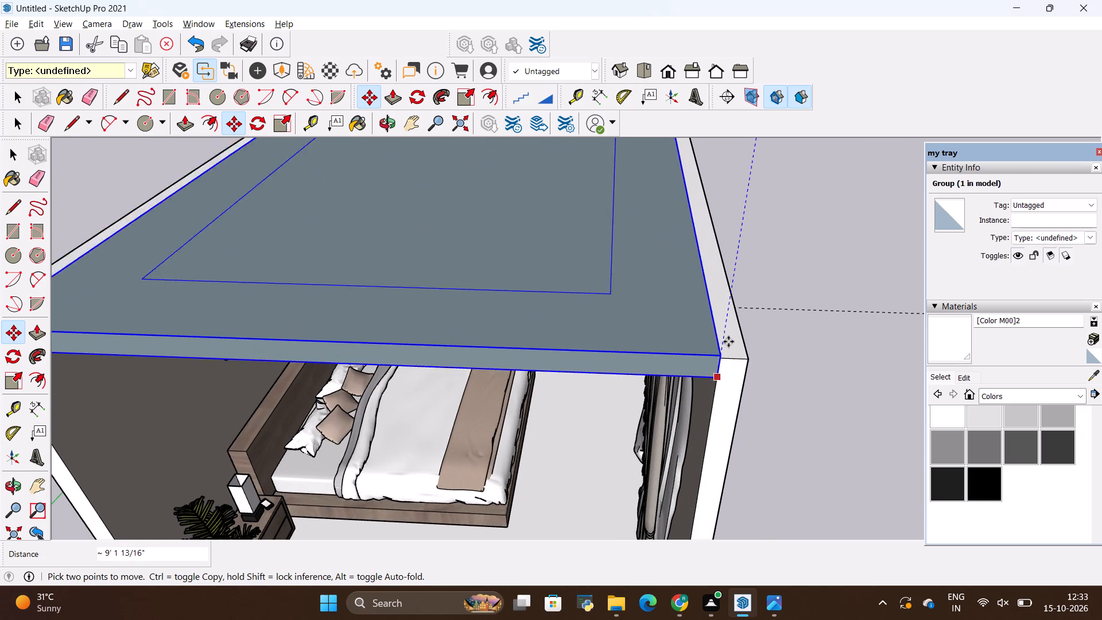
pyautogui.click(728, 354)
pyautogui.press('space')
pyautogui.click(814, 347)
# Examine the bedroom interior with the false ceiling and its lights in place, from outside and inside the room.
pyautogui.scroll(-5, 812, 350)
pyautogui.moveTo(772, 407); pyautogui.dragTo(783, 242, button='middle')
pyautogui.scroll(-12, 782, 306)
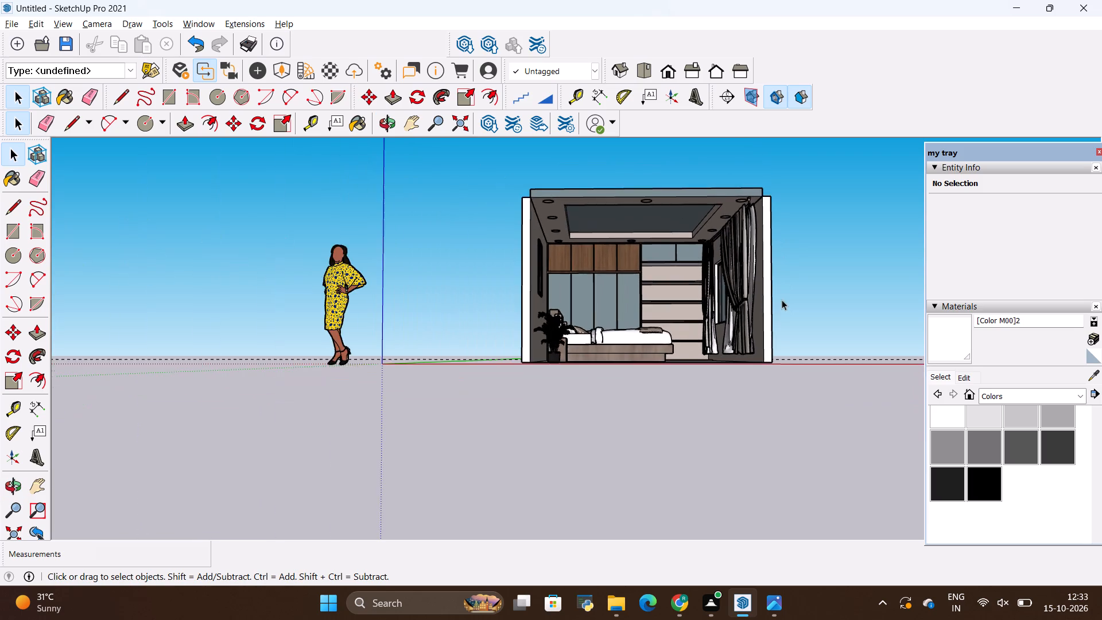
pyautogui.scroll(8, 727, 224)
pyautogui.moveTo(797, 294); pyautogui.dragTo(820, 250, button='middle')
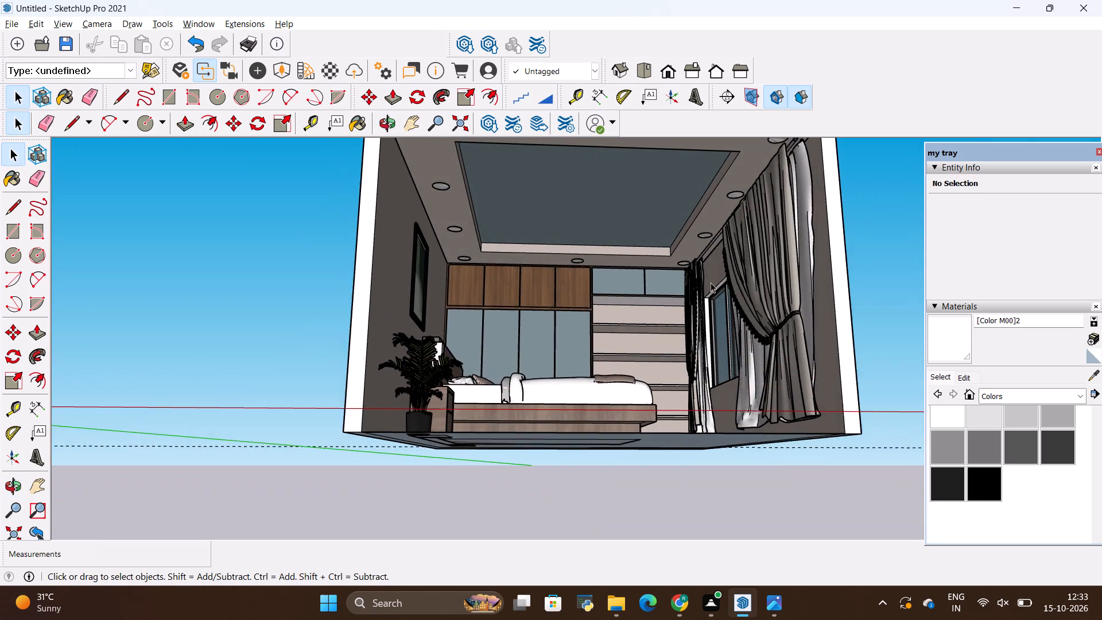
pyautogui.scroll(6, 704, 283)
pyautogui.scroll(-15, 591, 277)
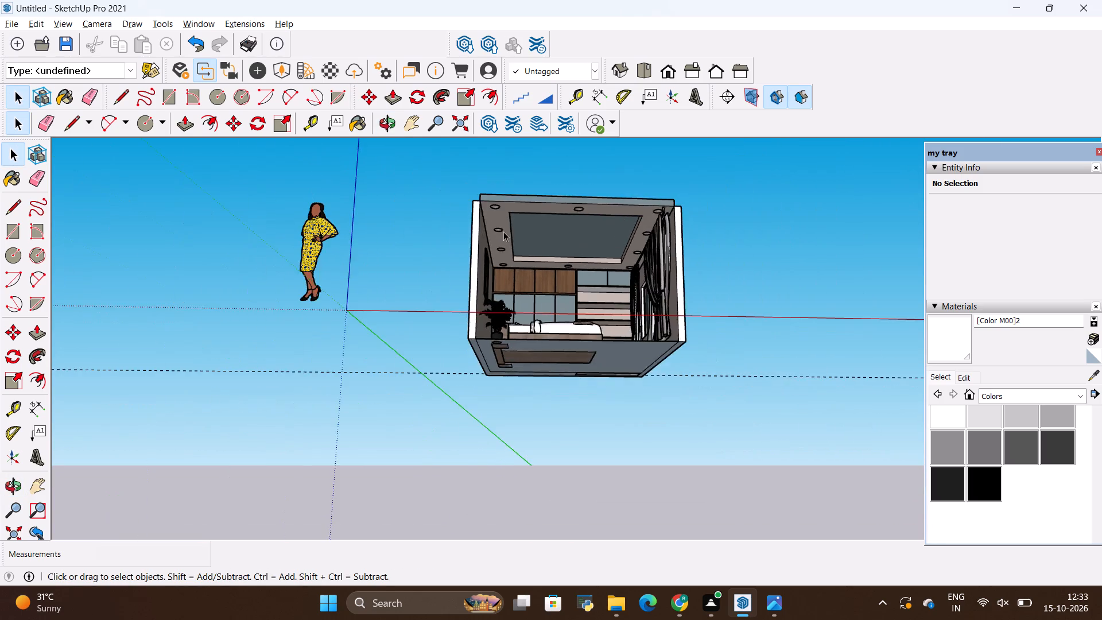
pyautogui.moveTo(478, 226); pyautogui.dragTo(598, 209, button='middle')
pyautogui.scroll(7, 620, 191)
pyautogui.scroll(3, 790, 284)
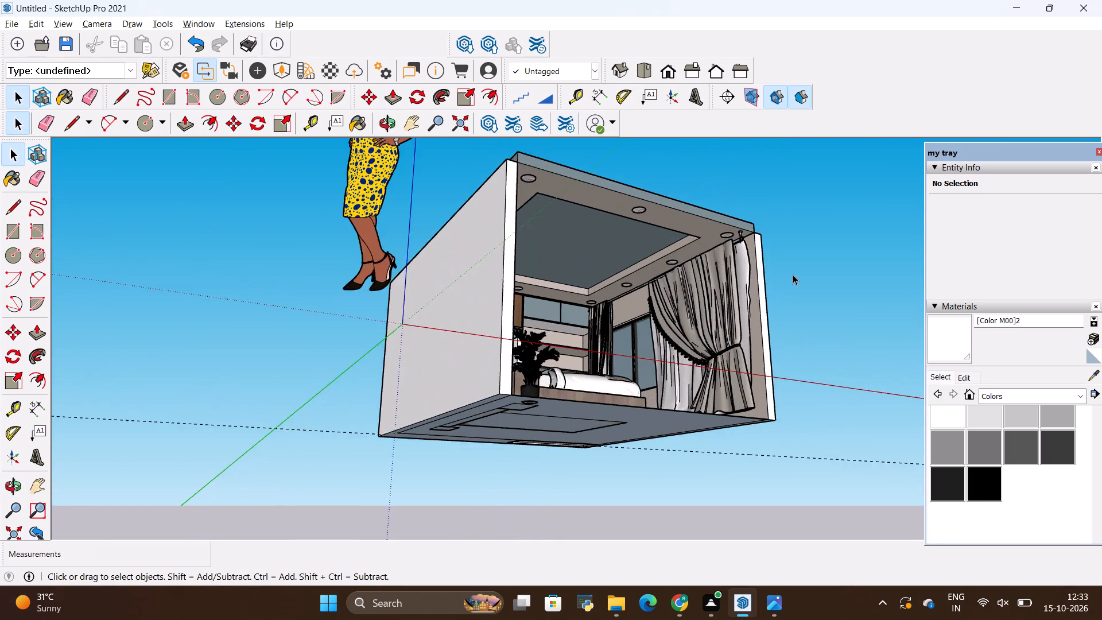
pyautogui.scroll(8, 793, 274)
pyautogui.scroll(4, 615, 282)
pyautogui.scroll(-2, 635, 271)
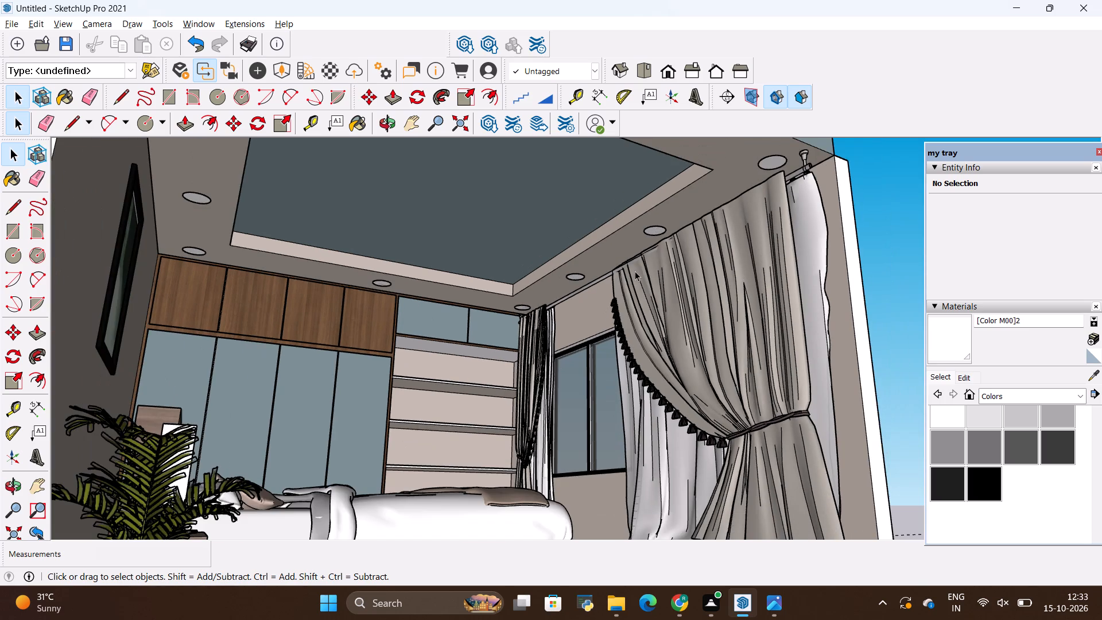
pyautogui.keyDown('shift'); pyautogui.moveTo(598, 285); pyautogui.dragTo(658, 282, button='middle'); pyautogui.keyUp('shift')
pyautogui.moveTo(658, 288); pyautogui.dragTo(618, 309, button='middle')
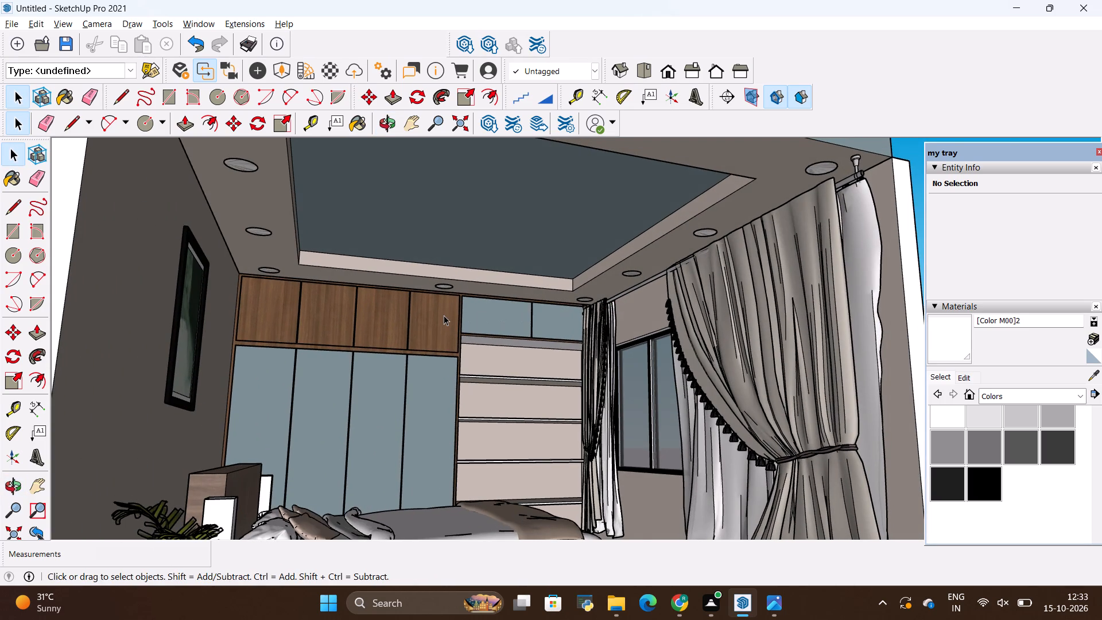
pyautogui.scroll(1, 444, 315)
pyautogui.keyDown('shift'); pyautogui.moveTo(495, 347); pyautogui.dragTo(515, 318, button='middle'); pyautogui.keyUp('shift')
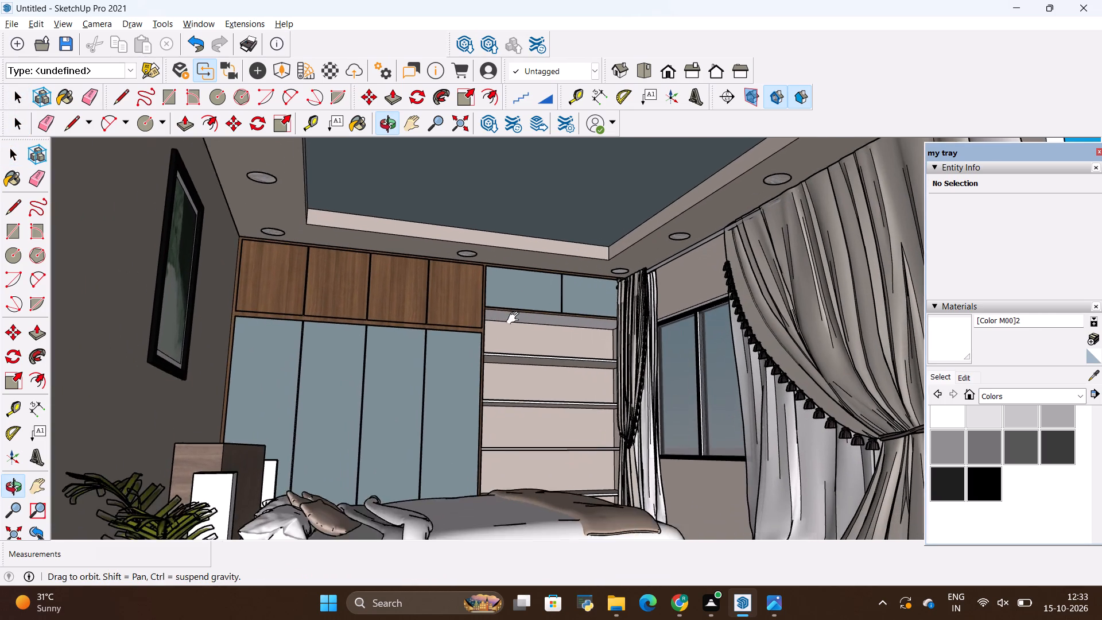
pyautogui.keyDown('shift'); pyautogui.moveTo(515, 318); pyautogui.dragTo(515, 300, button='middle'); pyautogui.keyUp('shift')
pyautogui.moveTo(544, 292); pyautogui.dragTo(541, 314, button='middle')
pyautogui.scroll(-1, 541, 314)
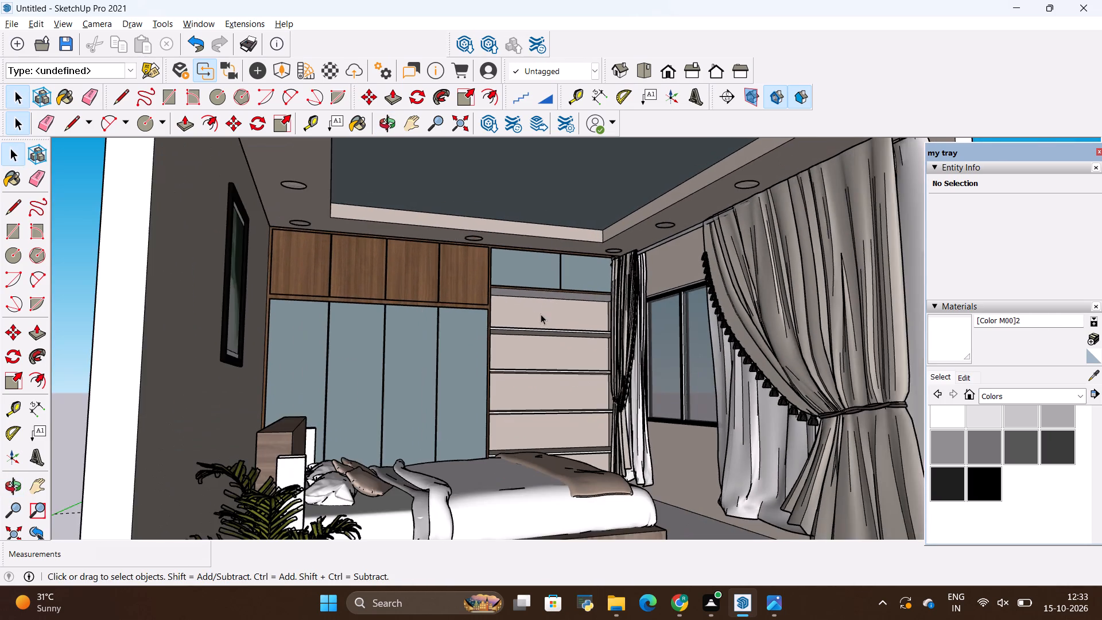
pyautogui.scroll(-3, 541, 314)
pyautogui.scroll(3, 738, 281)
pyautogui.scroll(1, 418, 276)
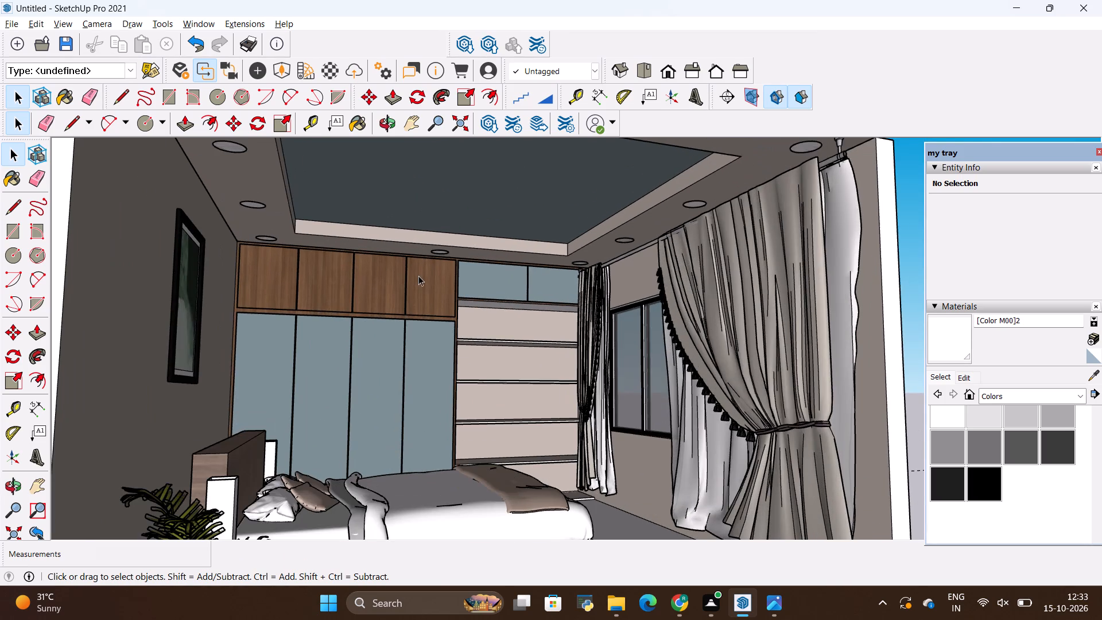
pyautogui.scroll(1, 421, 274)
pyautogui.keyDown('shift'); pyautogui.moveTo(429, 291); pyautogui.dragTo(445, 285, button='middle'); pyautogui.keyUp('shift')
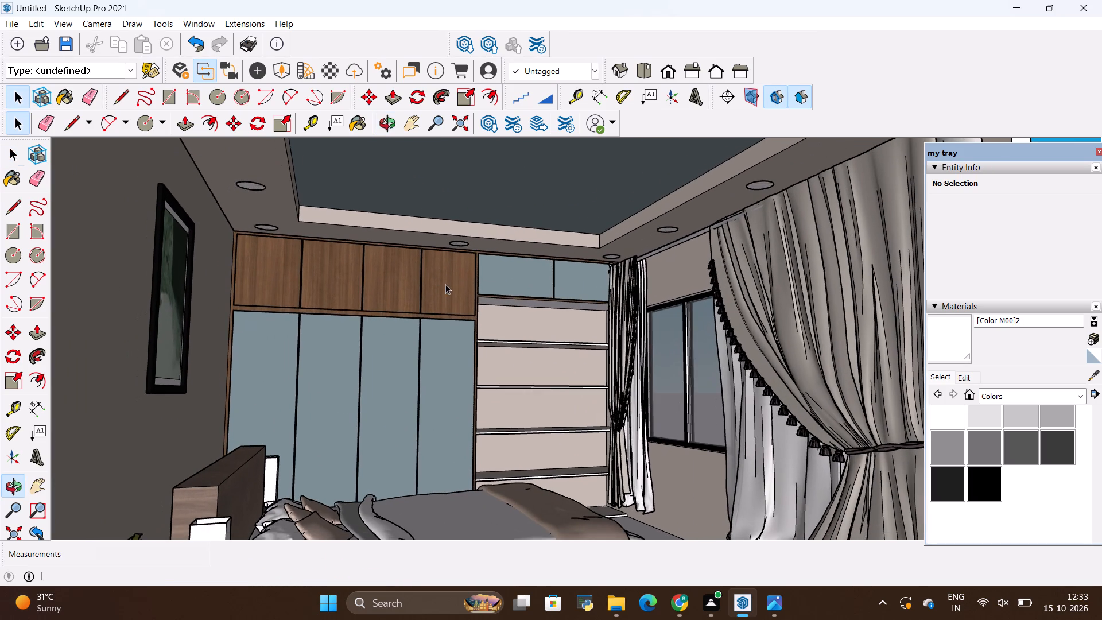
pyautogui.scroll(-3, 446, 281)
pyautogui.scroll(2, 408, 298)
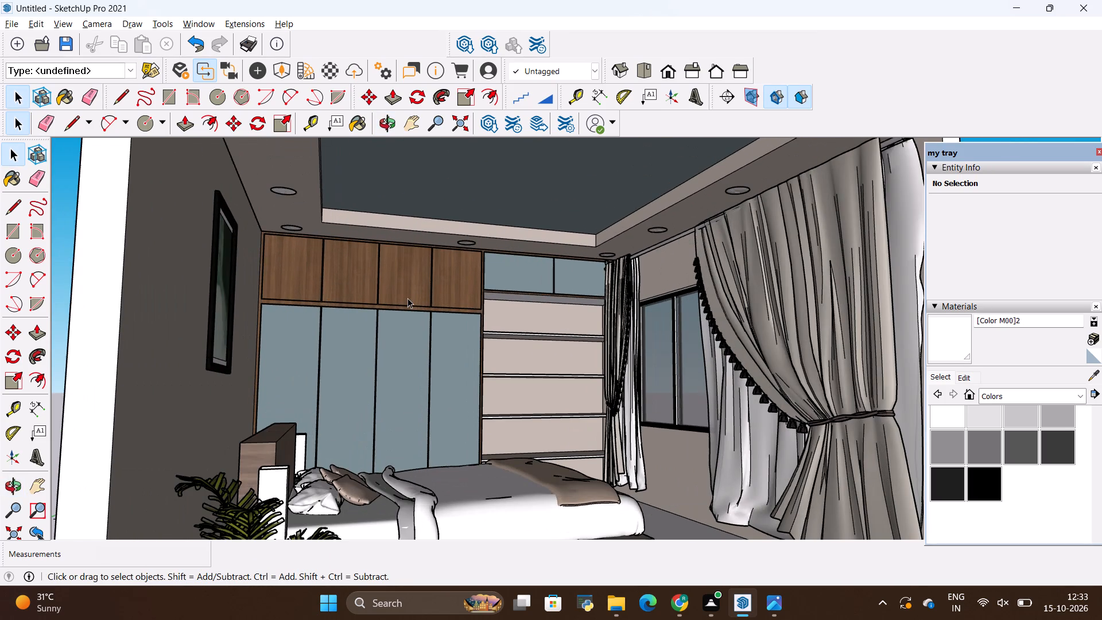
pyautogui.scroll(1, 408, 298)
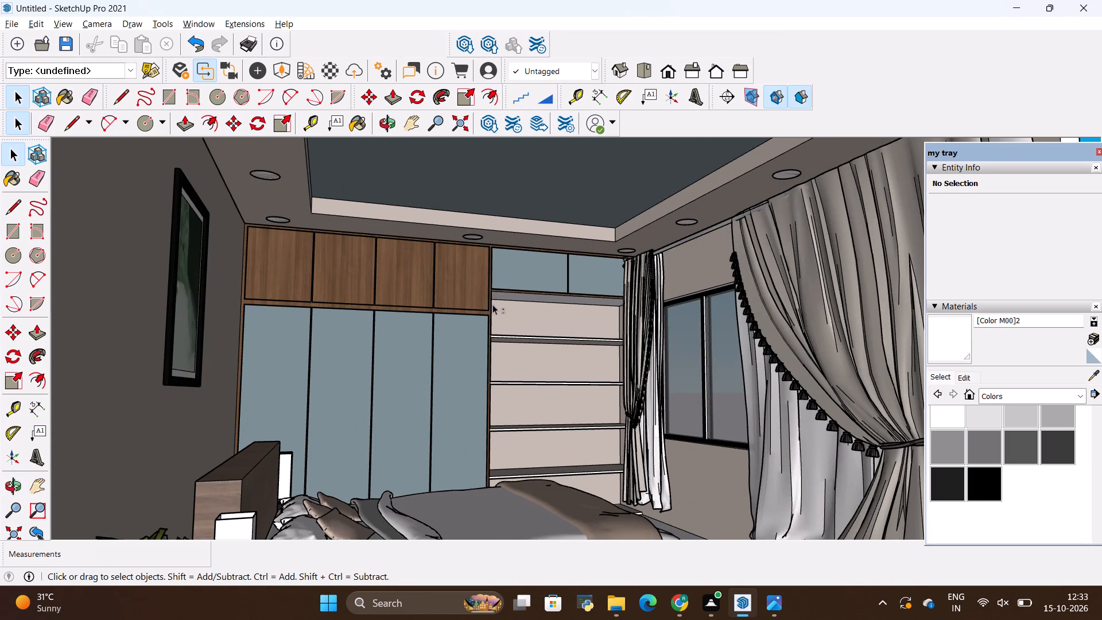
pyautogui.keyDown('shift'); pyautogui.moveTo(492, 304); pyautogui.dragTo(490, 294, button='middle'); pyautogui.keyUp('shift')
pyautogui.scroll(-1, 490, 296)
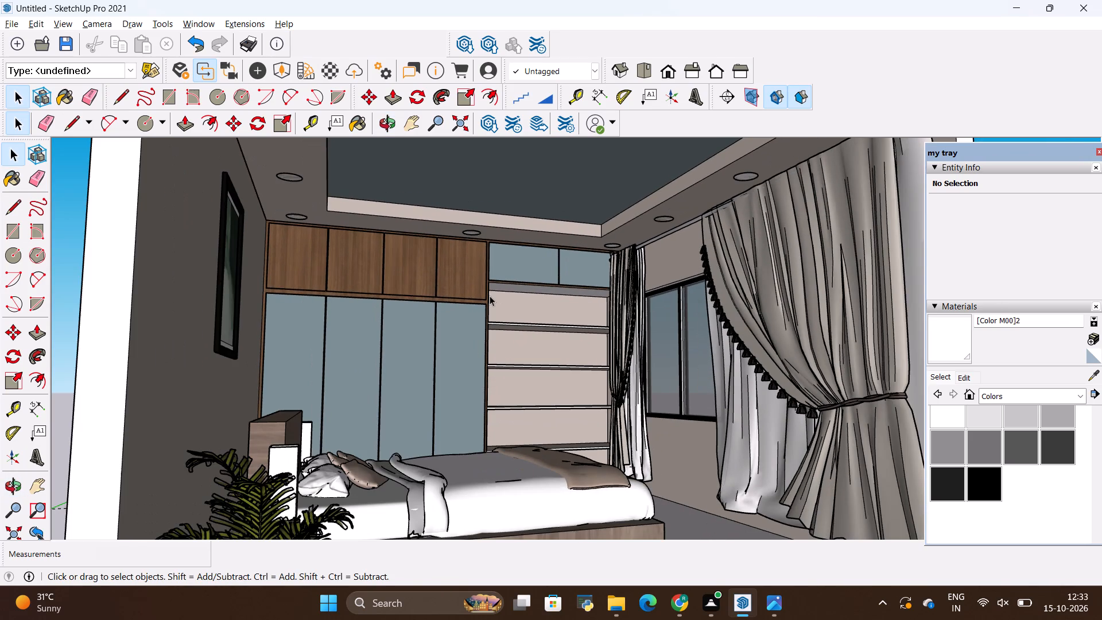
pyautogui.scroll(-11, 517, 298)
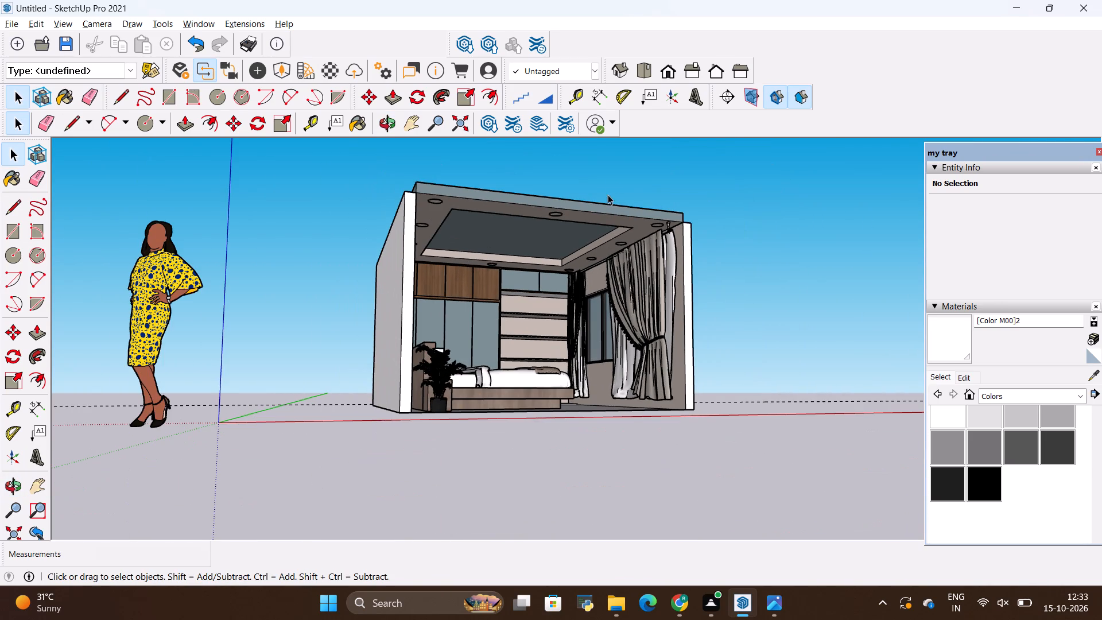
# Raise the false ceiling group about 5' 11 3/4" straight up along the vertical axis, clear of the room.
pyautogui.scroll(4, 612, 173)
pyautogui.click(630, 221)
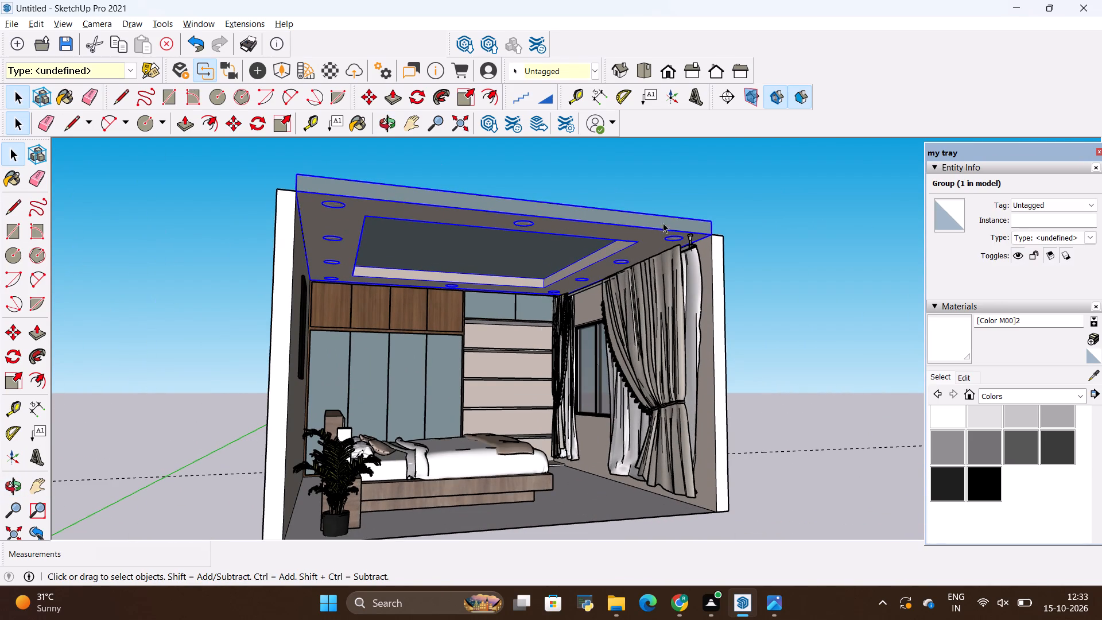
pyautogui.press('m')
pyautogui.click(710, 231)
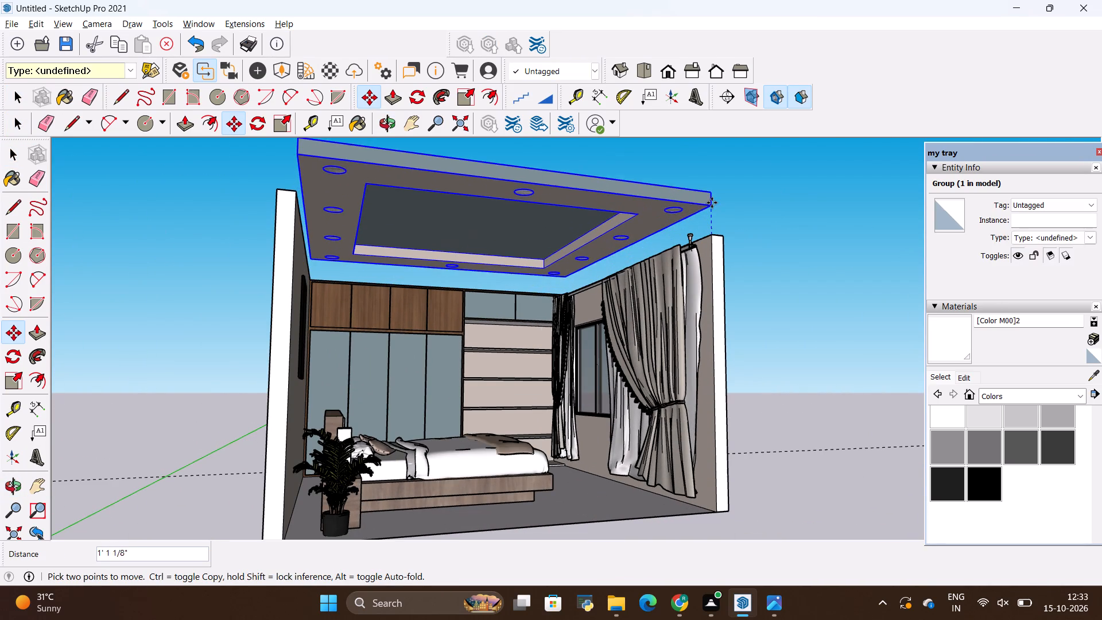
pyautogui.press('Up')
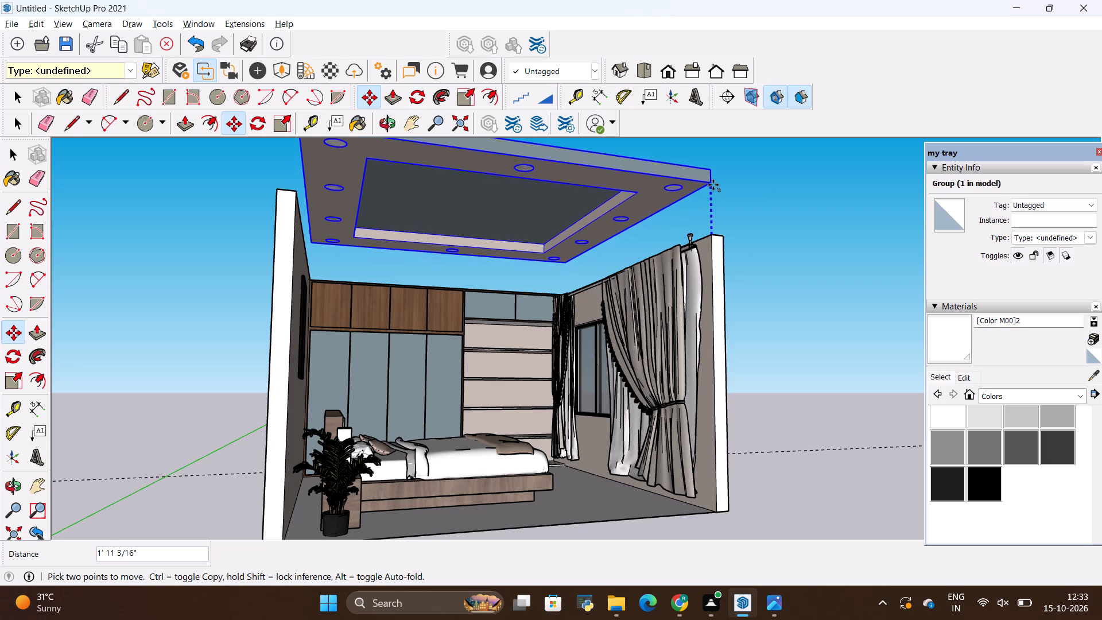
pyautogui.scroll(-4, 714, 191)
pyautogui.scroll(-1, 725, 254)
pyautogui.moveTo(725, 249); pyautogui.dragTo(707, 366, button='middle')
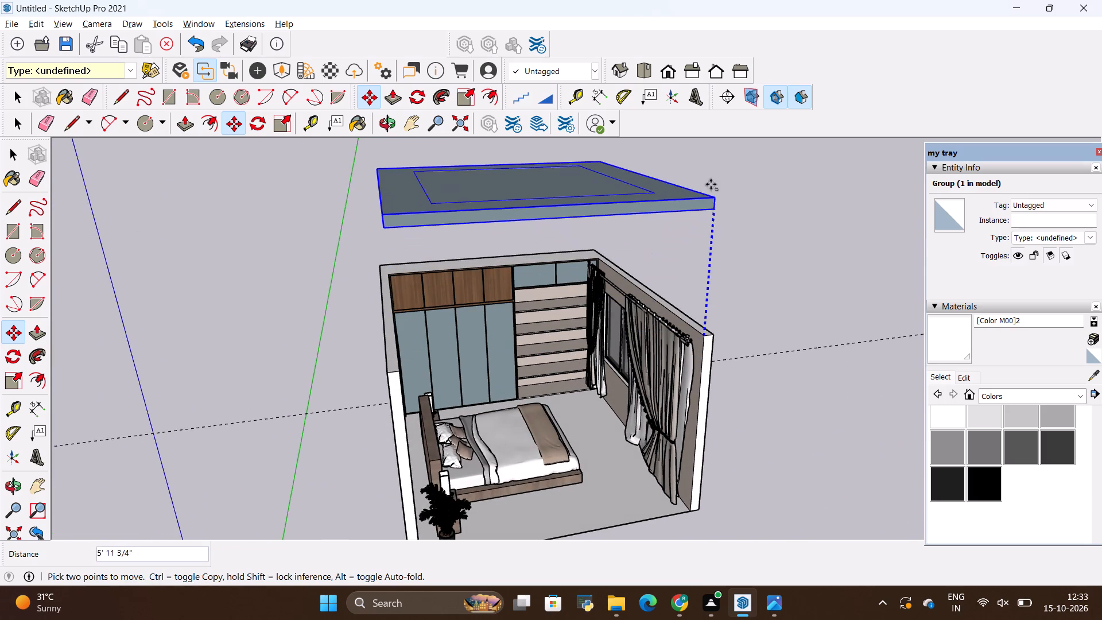
pyautogui.click(711, 184)
pyautogui.press('space')
pyautogui.click(765, 224)
# Examine the underside of the raised false ceiling and its border lights from several angles.
pyautogui.scroll(-6, 748, 273)
pyautogui.moveTo(711, 310); pyautogui.dragTo(716, 262, button='middle')
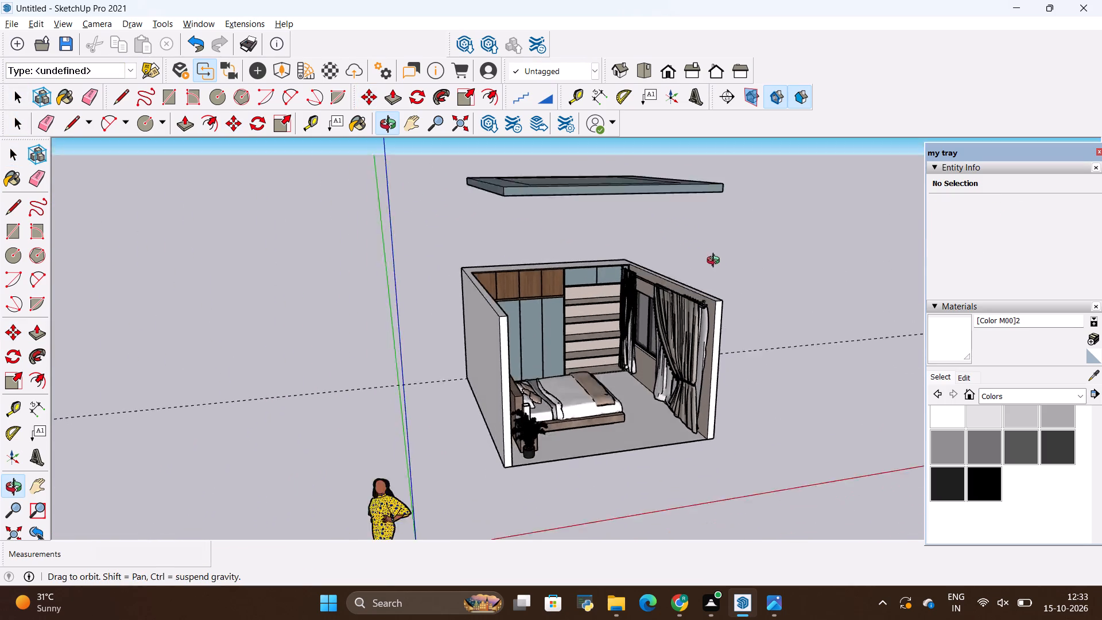
pyautogui.moveTo(716, 262); pyautogui.dragTo(728, 207, button='middle')
pyautogui.scroll(-6, 713, 251)
pyautogui.scroll(13, 712, 150)
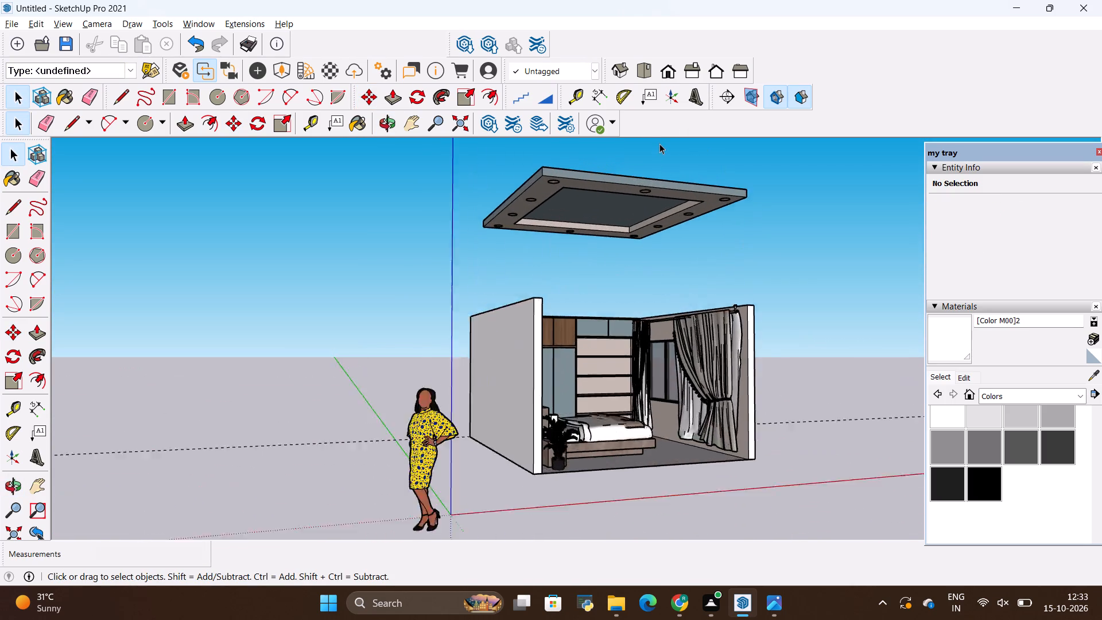
pyautogui.scroll(6, 659, 144)
pyautogui.moveTo(683, 266); pyautogui.dragTo(680, 214, button='middle')
pyautogui.keyDown('shift'); pyautogui.moveTo(706, 240); pyautogui.dragTo(703, 319, button='middle'); pyautogui.keyUp('shift')
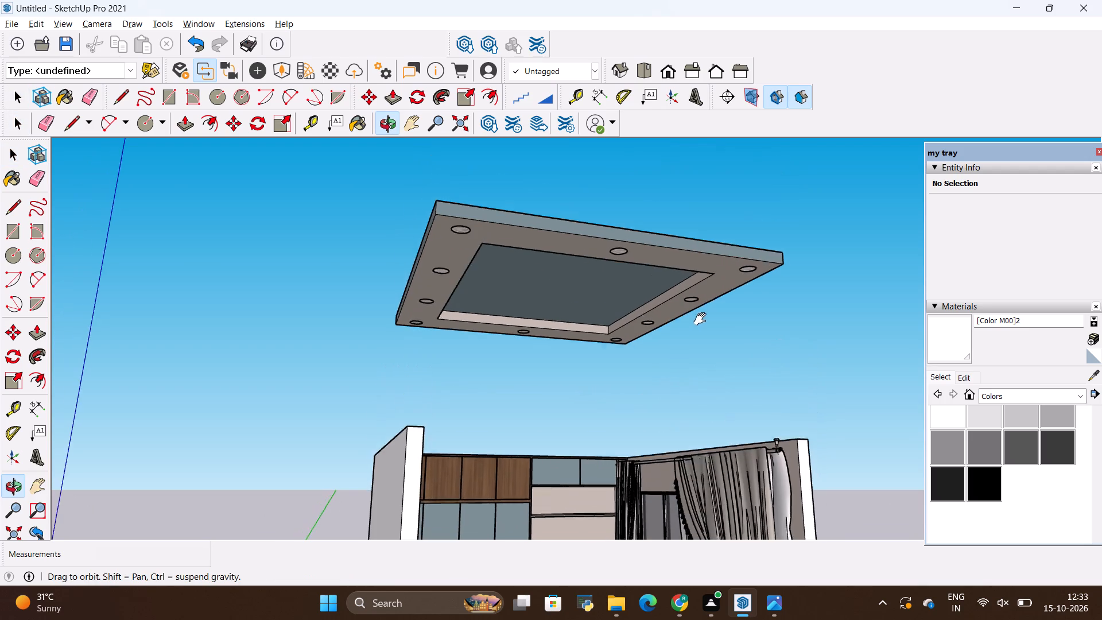
pyautogui.keyDown('shift'); pyautogui.moveTo(703, 319); pyautogui.dragTo(692, 250, button='middle'); pyautogui.keyUp('shift')
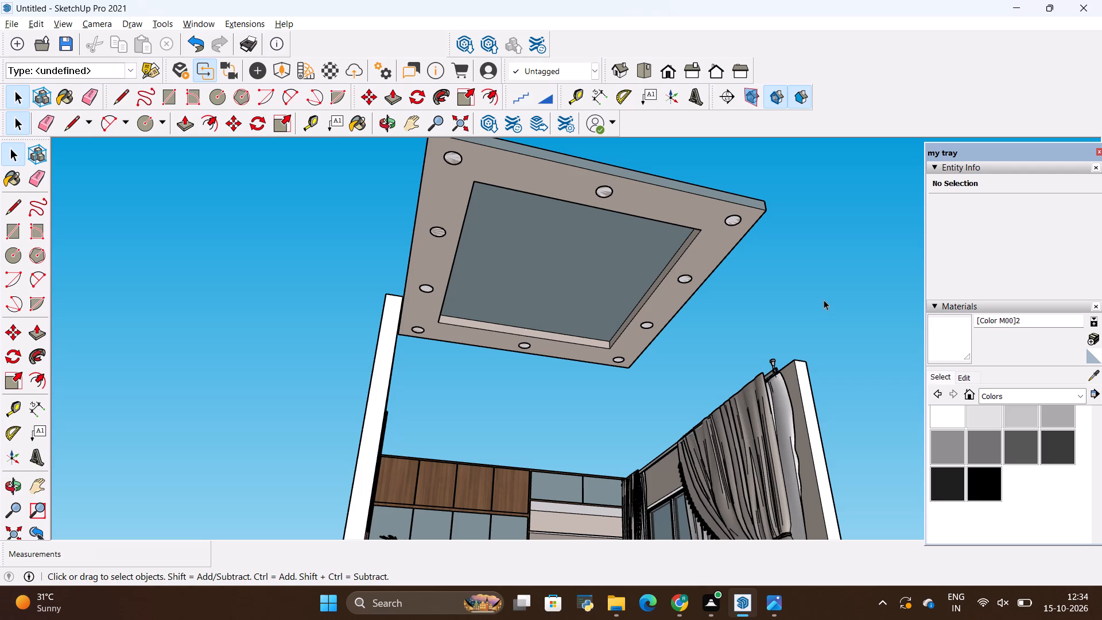
pyautogui.moveTo(789, 285); pyautogui.dragTo(770, 339, button='middle')
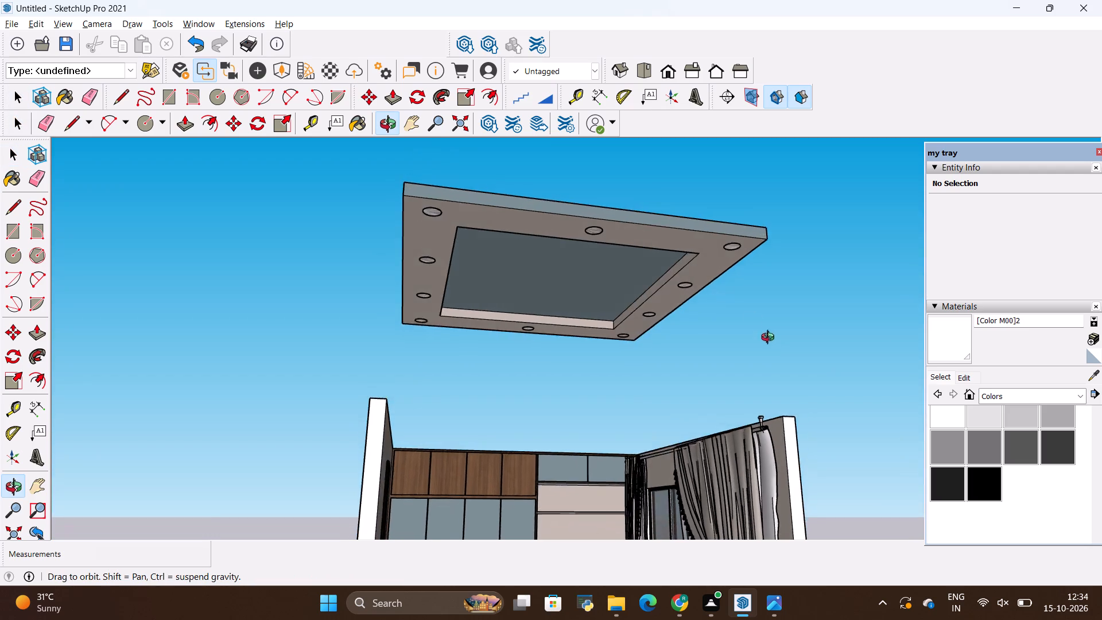
pyautogui.moveTo(770, 339); pyautogui.dragTo(746, 258, button='middle')
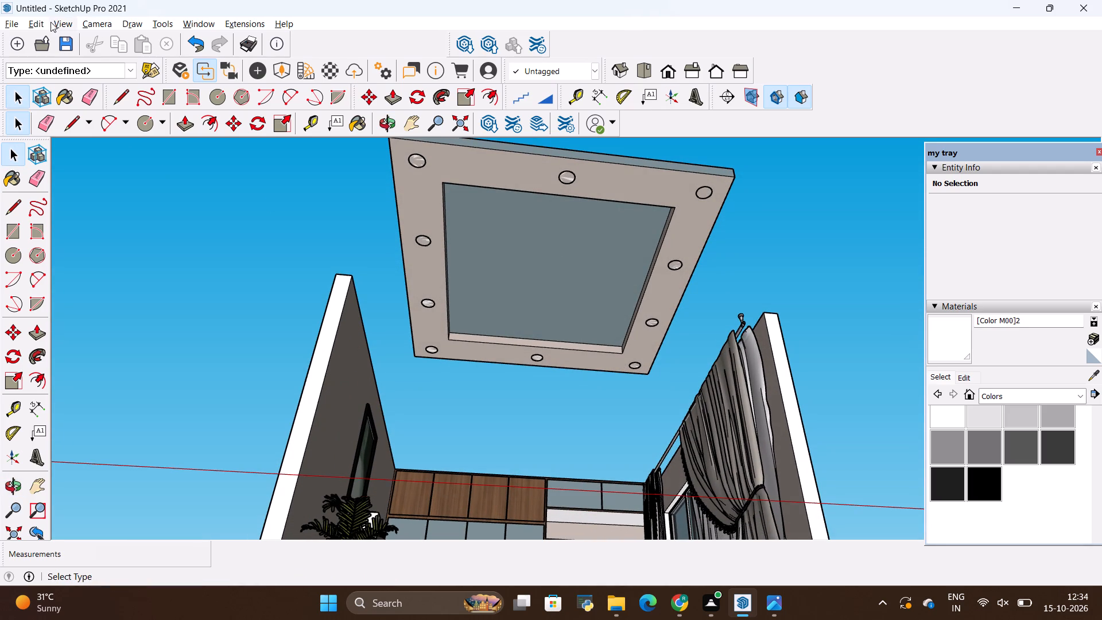
# Import the fan model from the Downloads folder and place it in the empty space beside the bedroom.
pyautogui.click(12, 28)
pyautogui.click(67, 258)
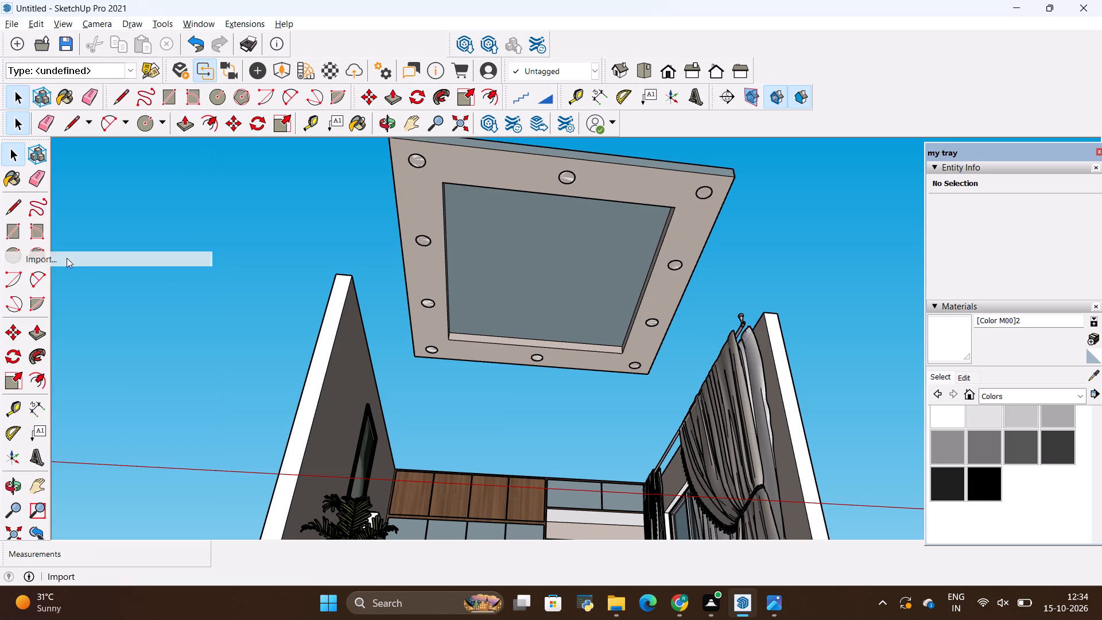
pyautogui.scroll(-6, 602, 232)
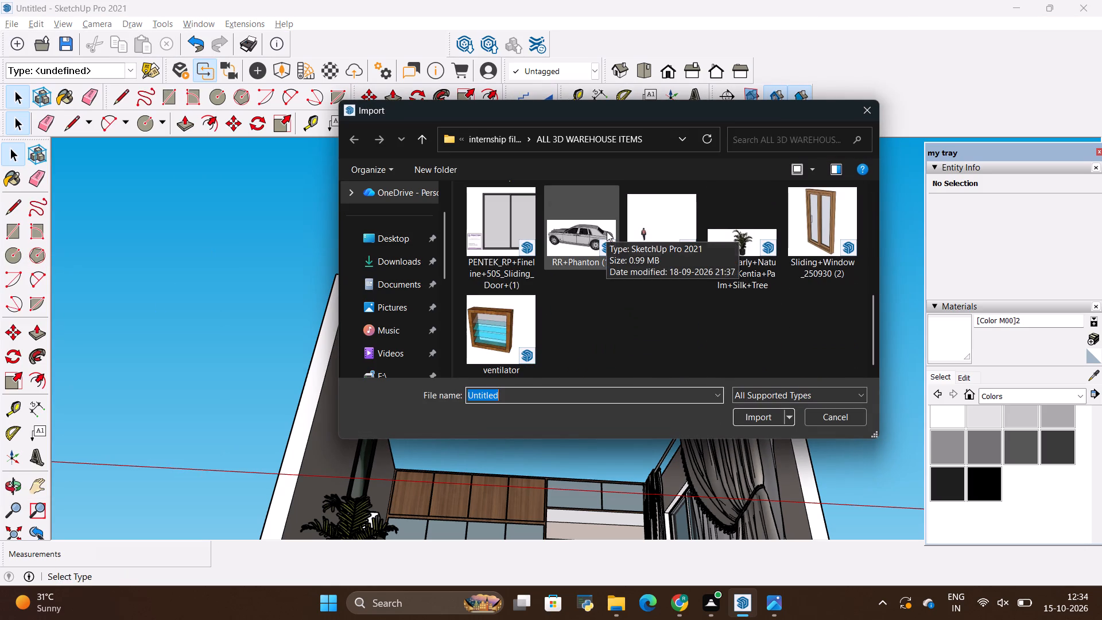
pyautogui.scroll(-3, 607, 231)
pyautogui.scroll(7, 607, 232)
pyautogui.click(381, 254)
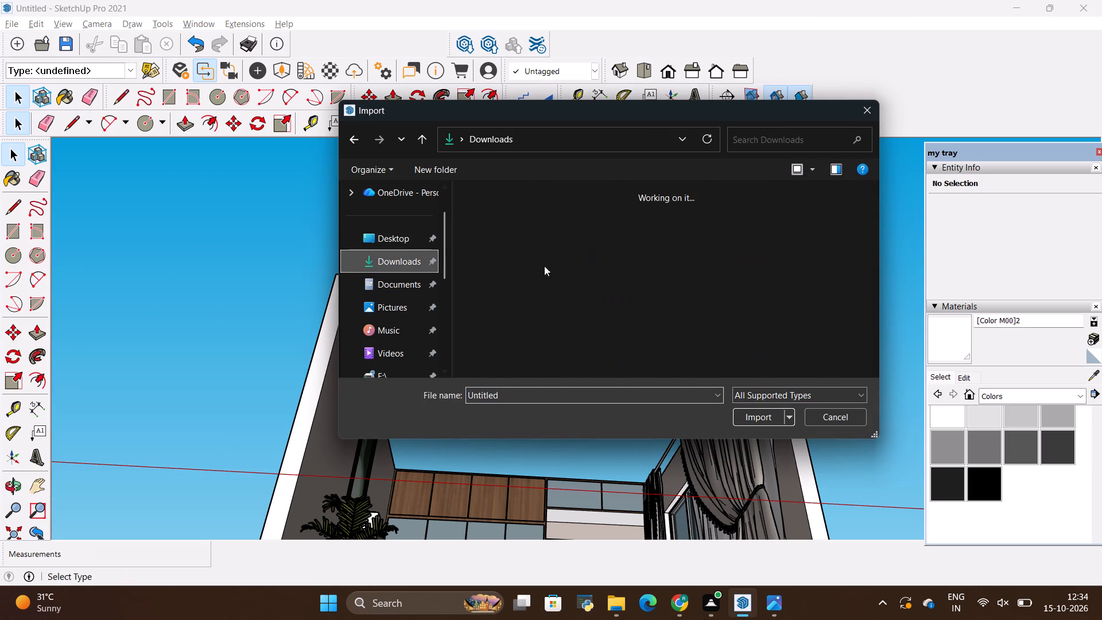
pyautogui.scroll(-20, 645, 268)
pyautogui.scroll(-7, 661, 261)
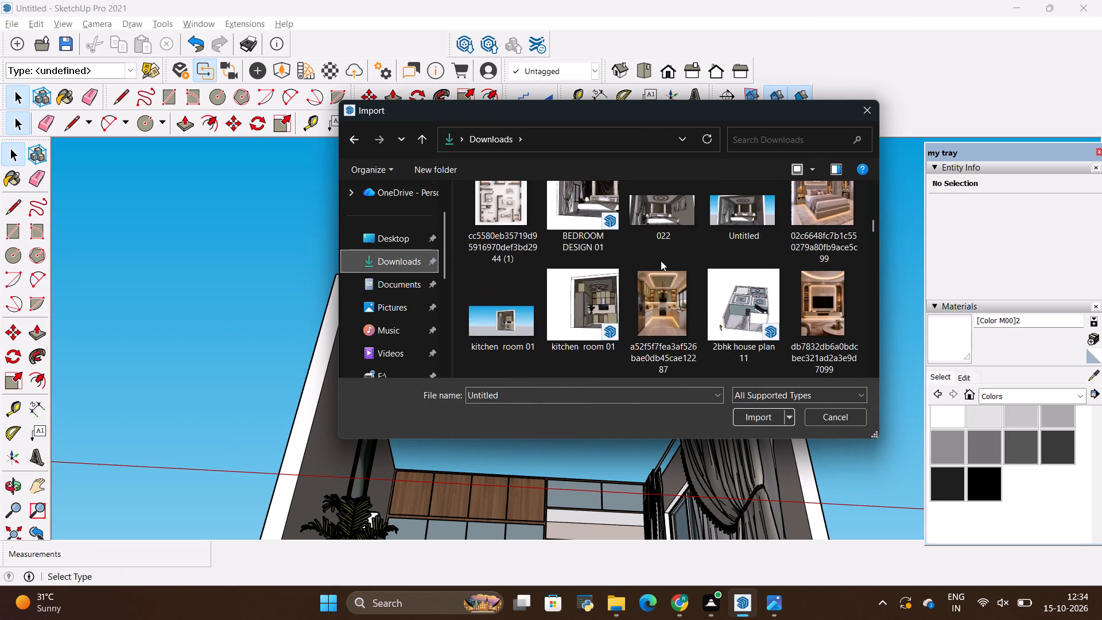
pyautogui.scroll(-12, 661, 261)
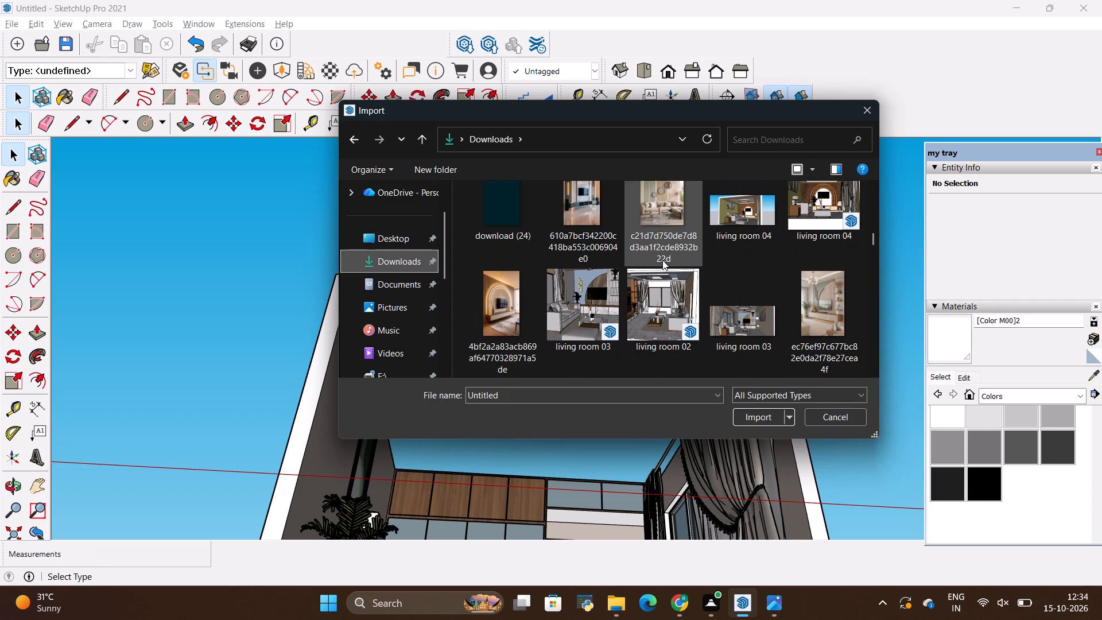
pyautogui.scroll(-3, 662, 260)
pyautogui.click(825, 304)
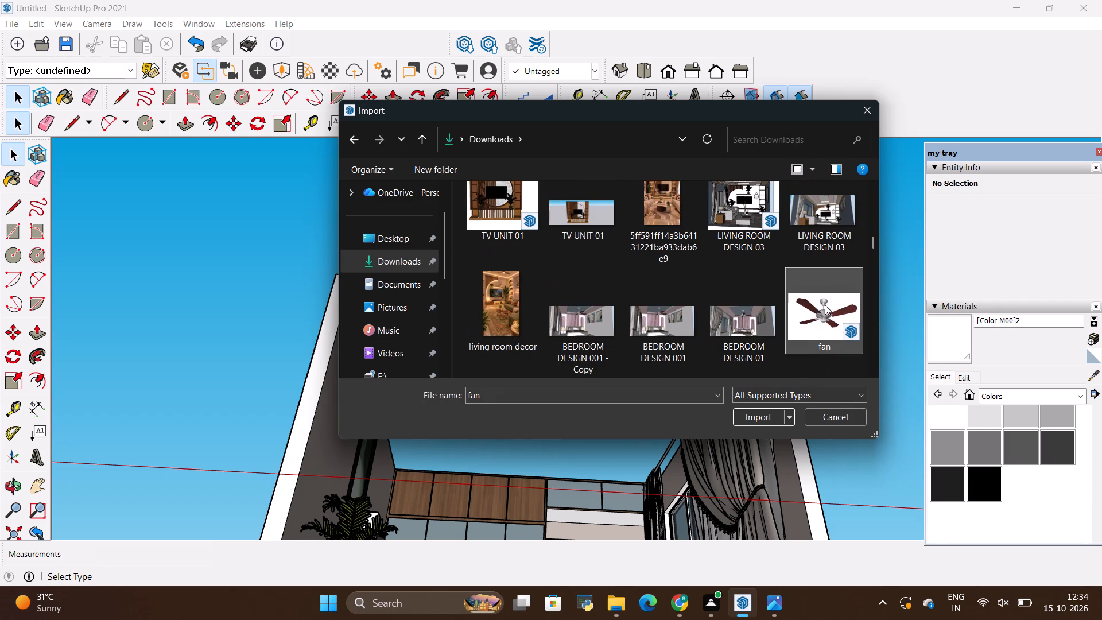
pyautogui.click(767, 414)
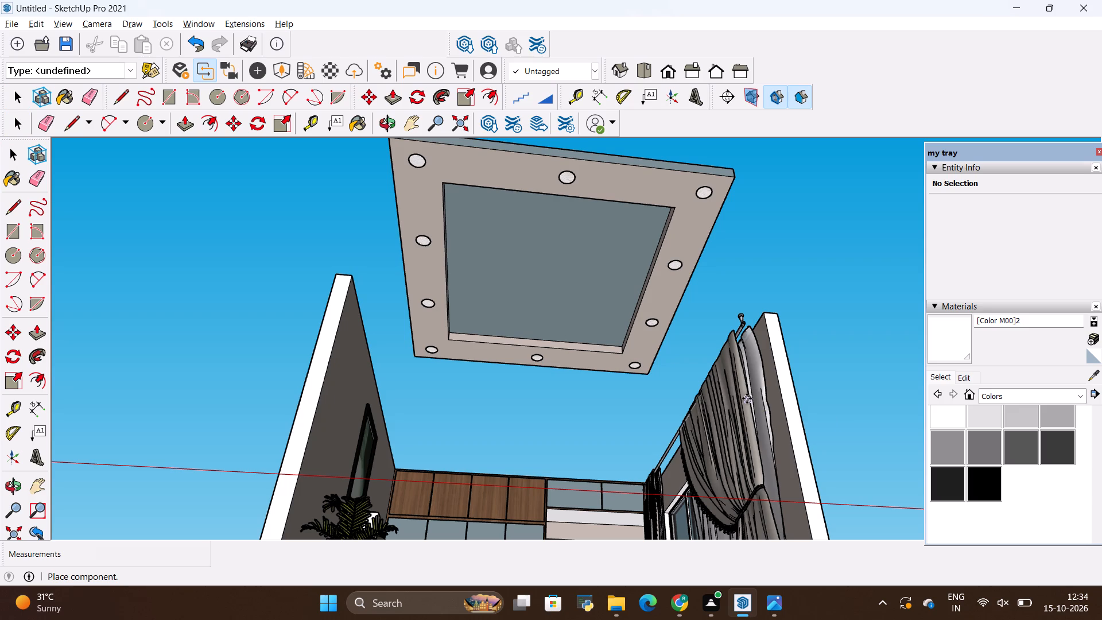
pyautogui.scroll(-20, 568, 336)
pyautogui.scroll(-1, 568, 336)
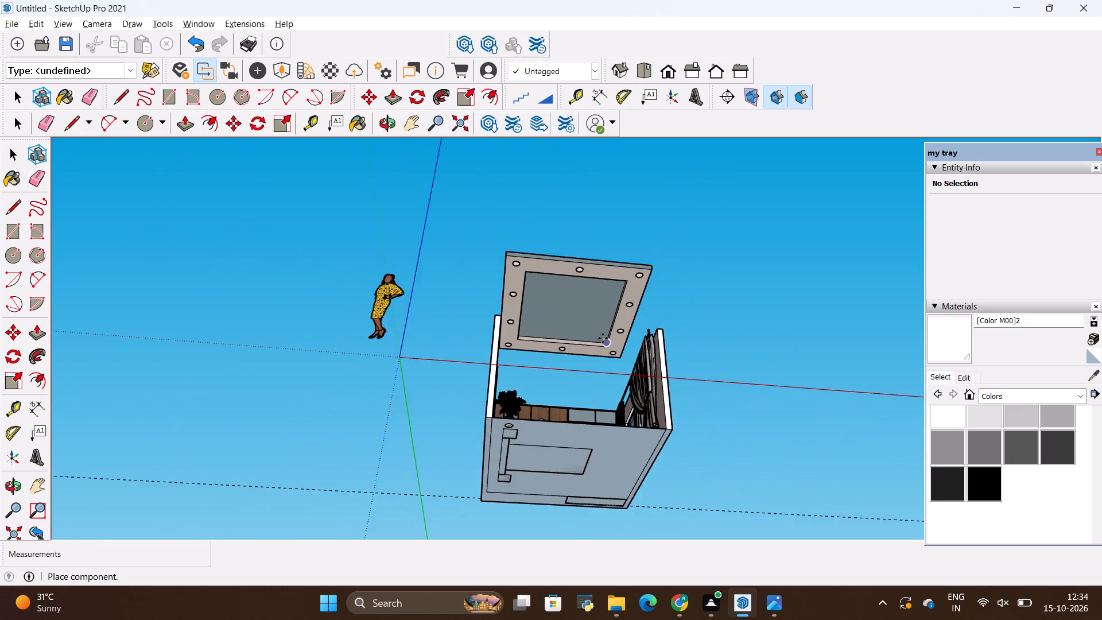
pyautogui.scroll(-20, 603, 338)
pyautogui.scroll(-6, 603, 338)
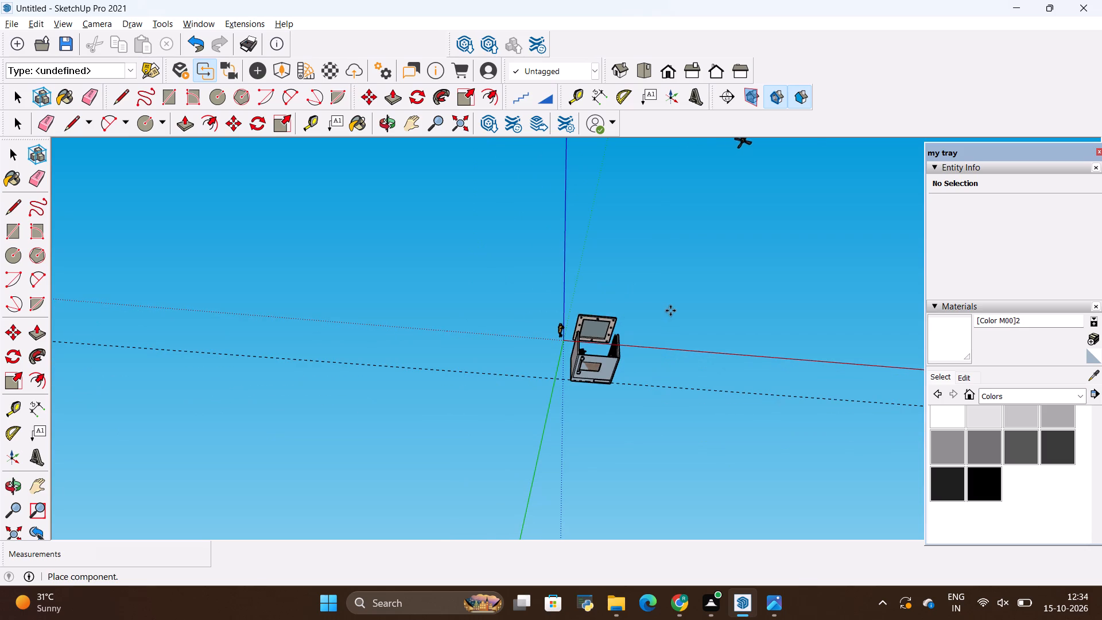
pyautogui.click(621, 441)
pyautogui.press('space')
pyautogui.click(604, 270)
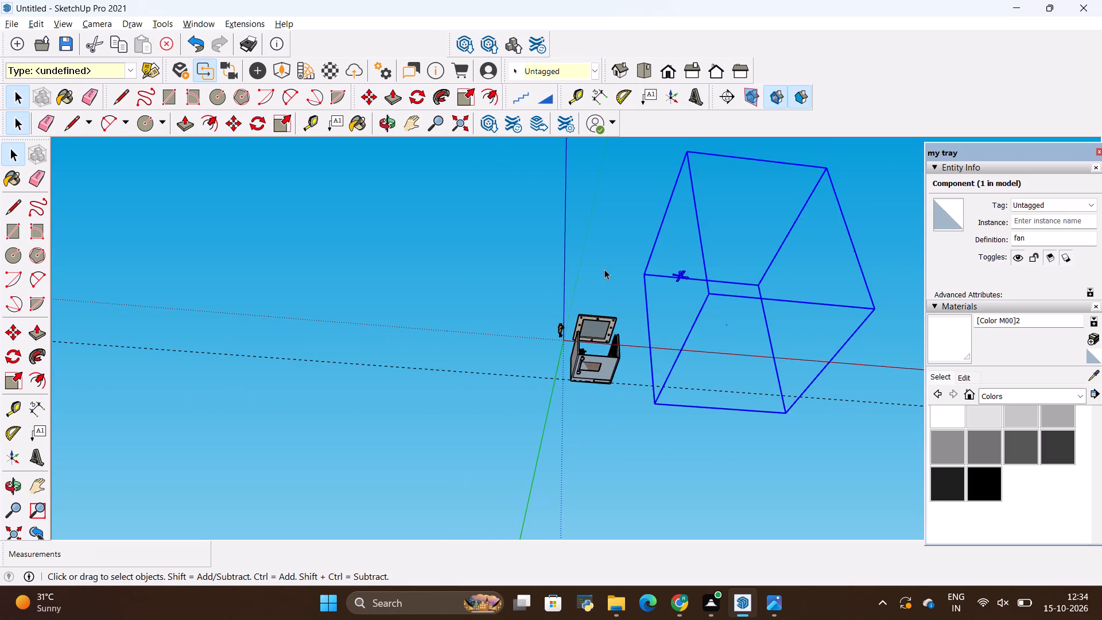
# Explode the imported fan component so that the ceiling fan inside it is separately selectable.
pyautogui.click(685, 280)
pyautogui.rightClick(685, 280)
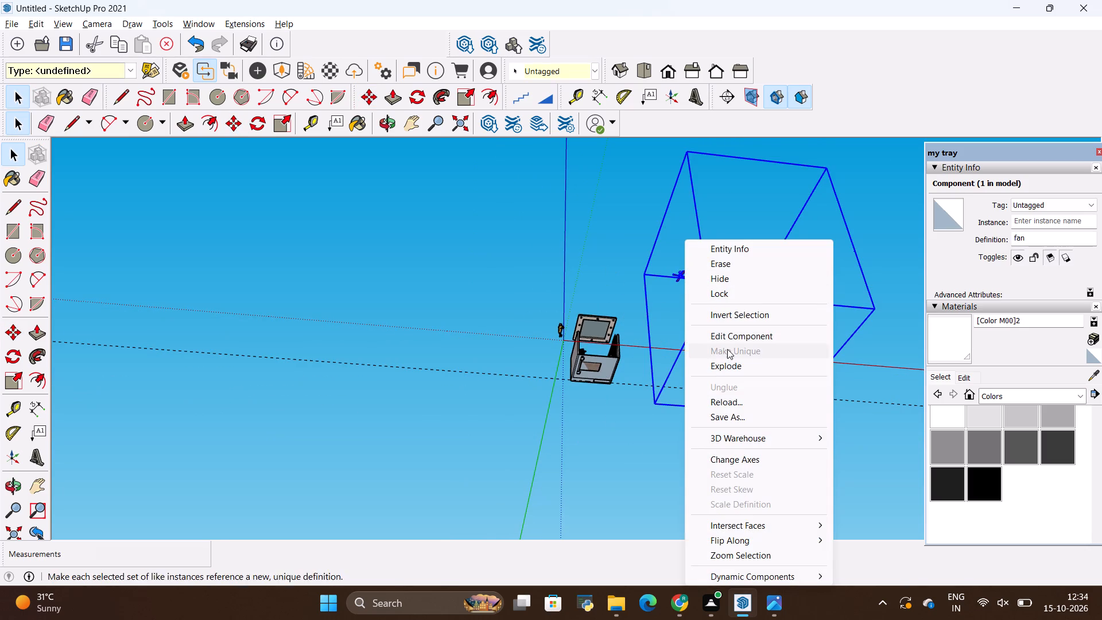
pyautogui.click(727, 365)
pyautogui.press('space')
pyautogui.click(587, 227)
# Move the ceiling fan about 38' 5" to the middle of the raised false ceiling's central panel, hanging beneath it.
pyautogui.click(683, 280)
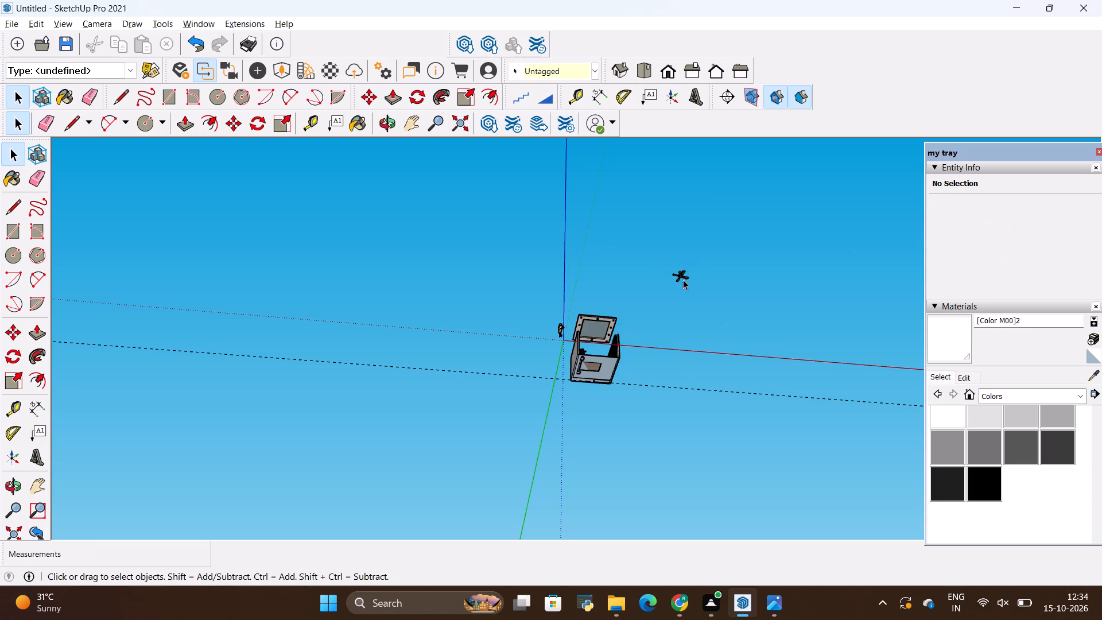
pyautogui.moveTo(686, 257); pyautogui.dragTo(663, 423, button='middle')
pyautogui.moveTo(718, 292); pyautogui.dragTo(678, 429, button='middle')
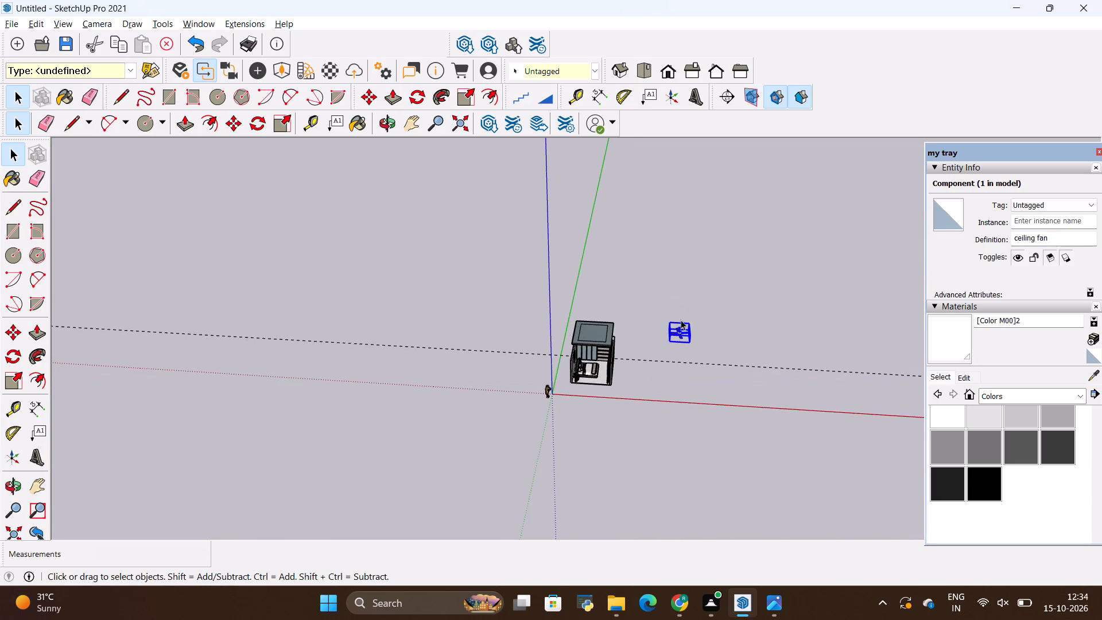
pyautogui.moveTo(681, 320); pyautogui.dragTo(674, 449, button='middle')
pyautogui.scroll(12, 673, 410)
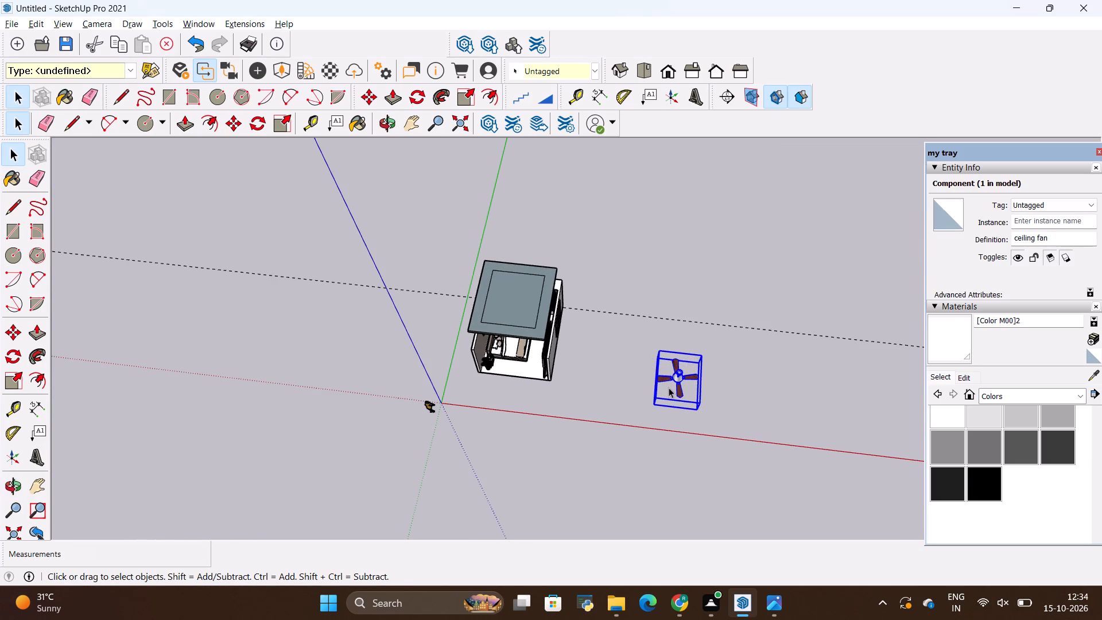
pyautogui.press('m')
pyautogui.scroll(3, 678, 392)
pyautogui.click(684, 371)
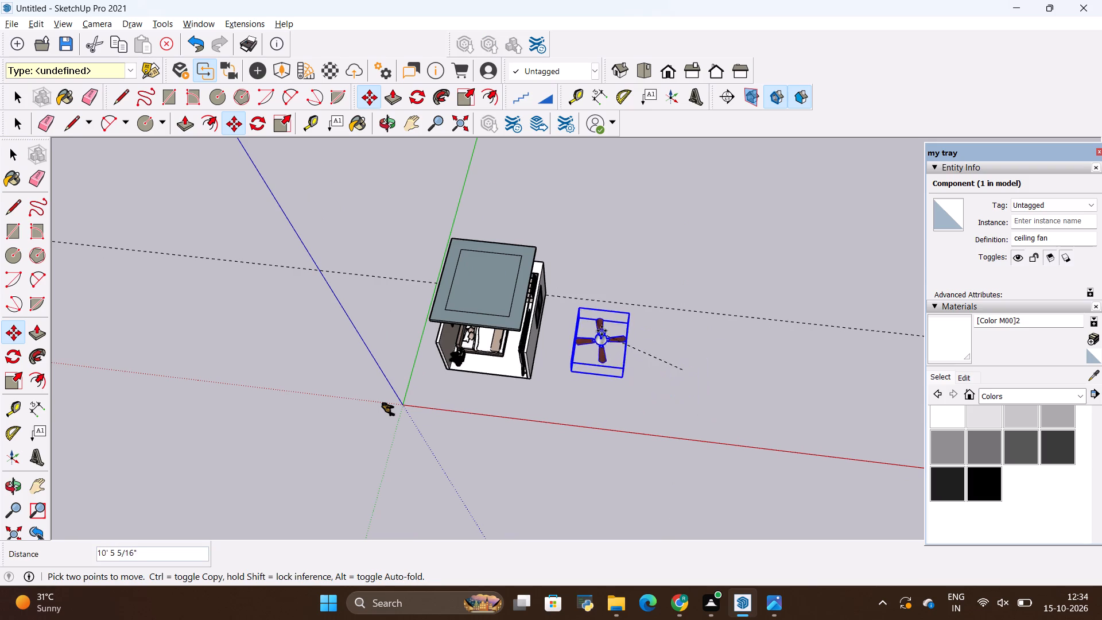
pyautogui.scroll(10, 465, 281)
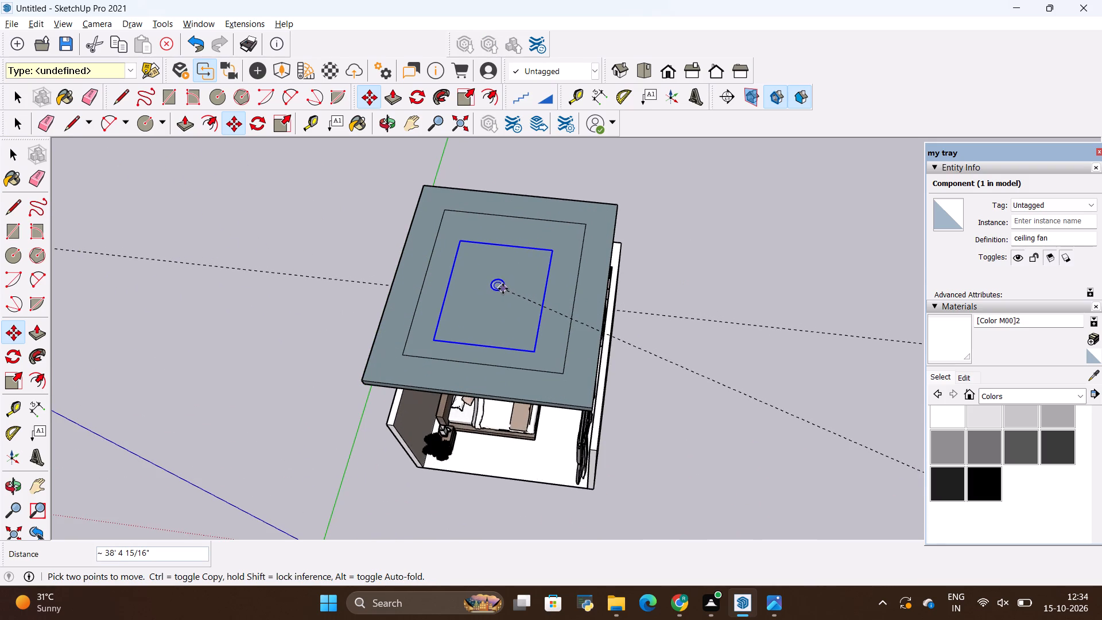
pyautogui.click(503, 289)
pyautogui.press('space')
pyautogui.click(681, 283)
# Group the raised false ceiling and the ceiling fan together.
pyautogui.scroll(-4, 681, 285)
pyautogui.moveTo(604, 425); pyautogui.dragTo(662, 281, button='middle')
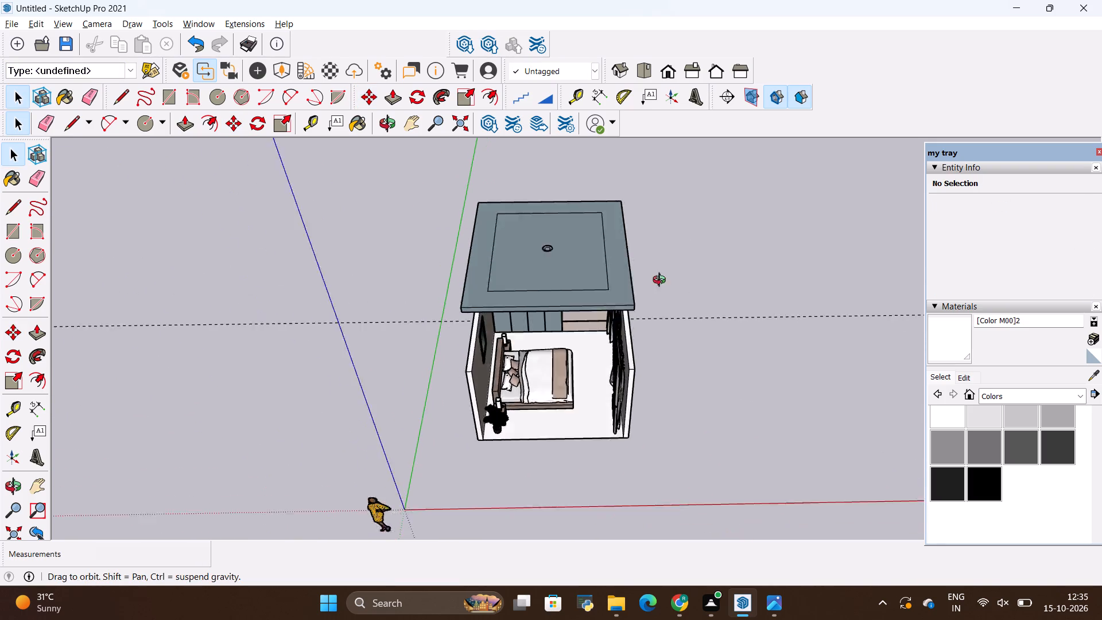
pyautogui.moveTo(662, 281); pyautogui.dragTo(666, 270, button='middle')
pyautogui.moveTo(603, 453); pyautogui.dragTo(614, 365, button='middle')
pyautogui.scroll(-3, 592, 314)
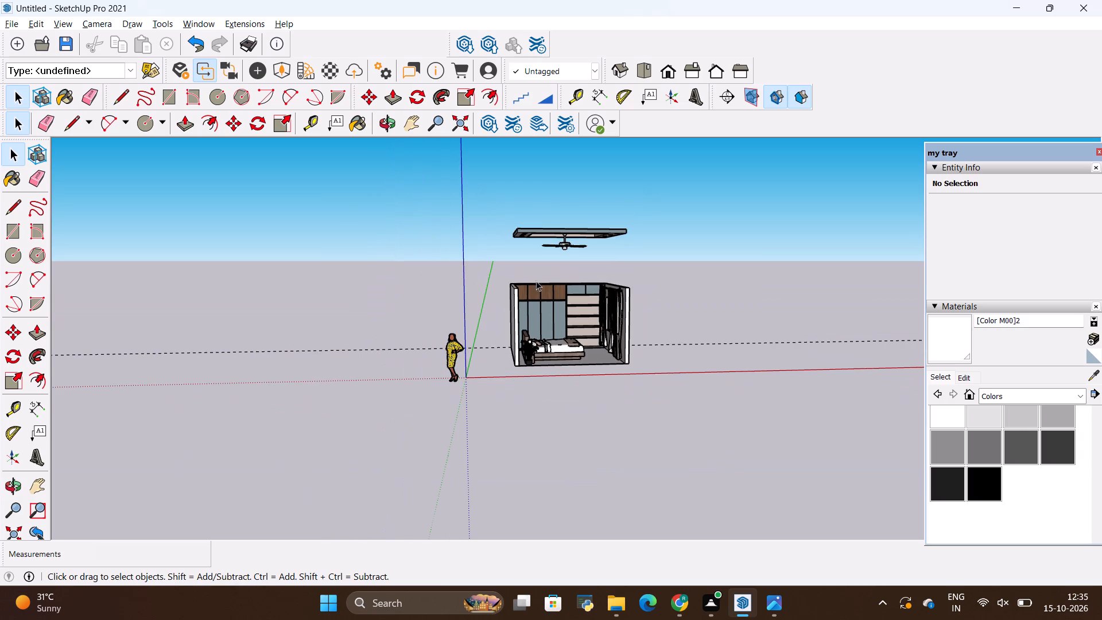
pyautogui.moveTo(498, 200); pyautogui.dragTo(650, 269)
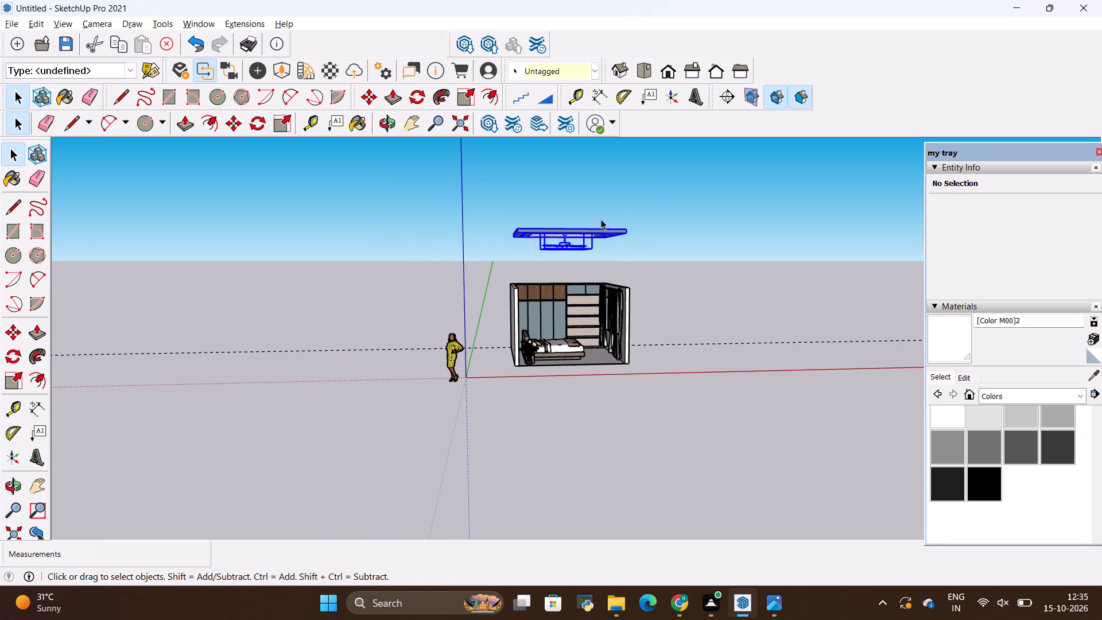
pyautogui.rightClick(591, 238)
pyautogui.click(644, 369)
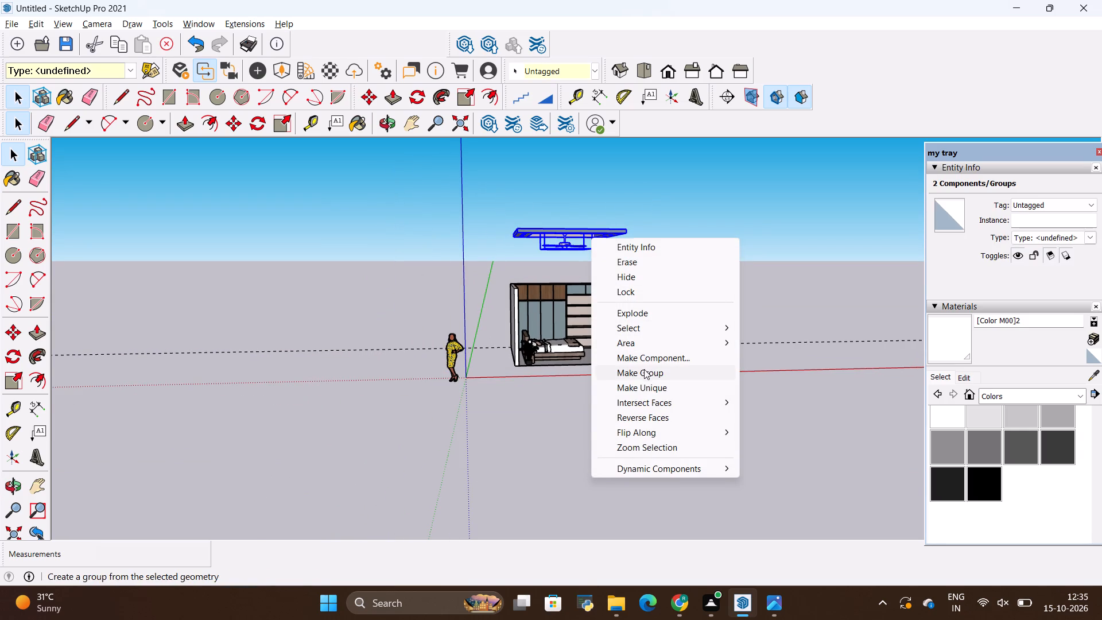
pyautogui.press('space')
pyautogui.click(643, 256)
# Move the ceiling-and-fan group about 7' 13/16" down onto the bedroom, fitting its front corner to the top of the curtain-side wall.
pyautogui.click(612, 230)
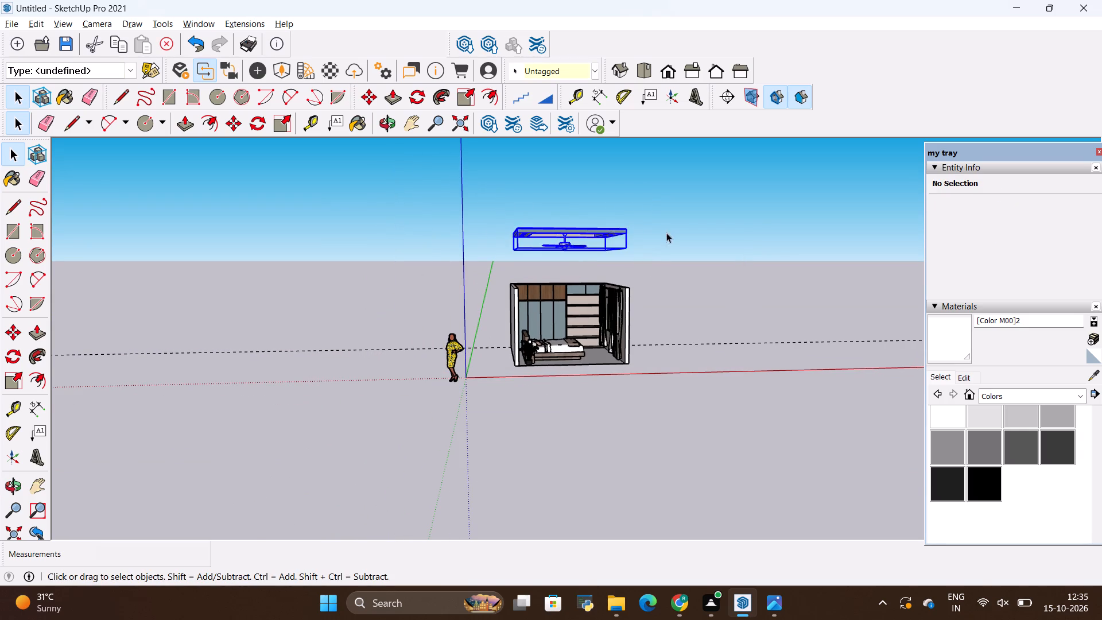
pyautogui.moveTo(667, 232); pyautogui.dragTo(618, 356, button='middle')
pyautogui.scroll(12, 608, 321)
pyautogui.press('m')
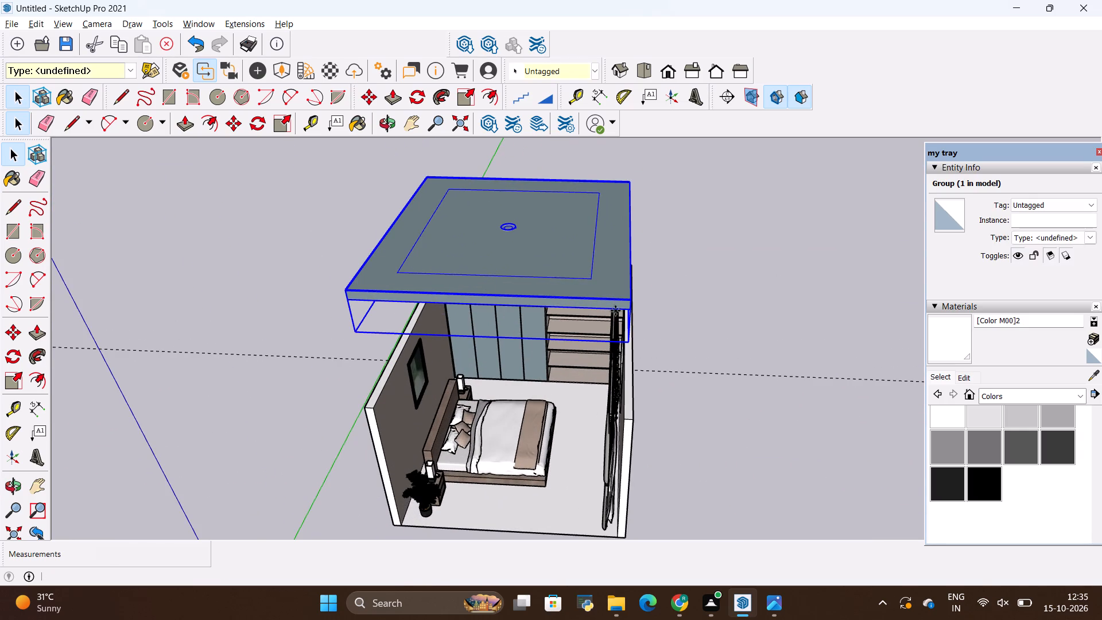
pyautogui.click(629, 312)
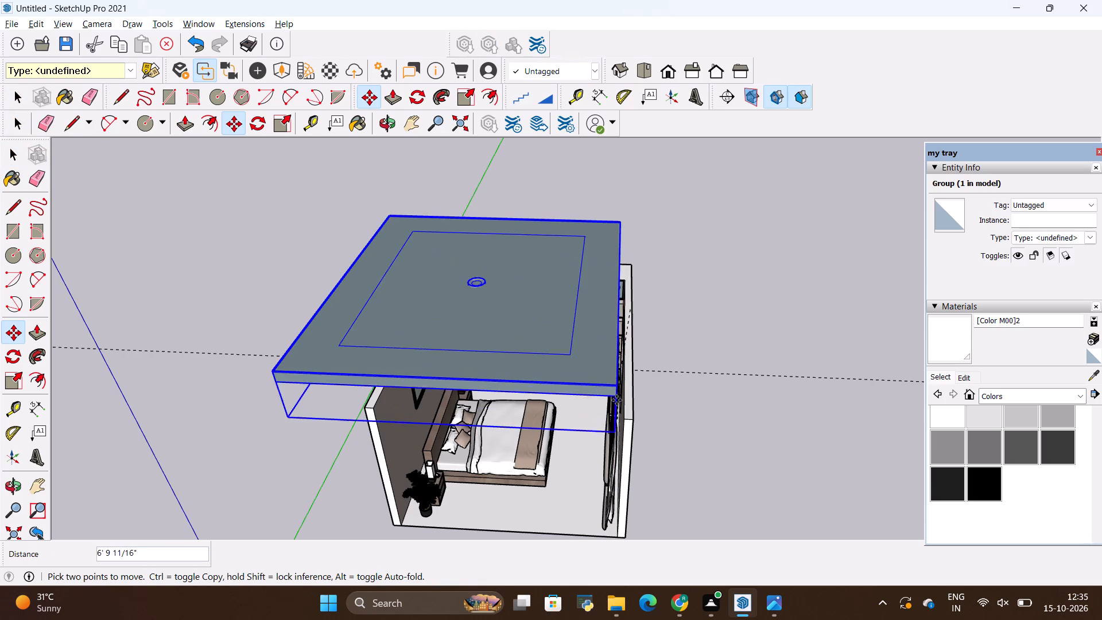
pyautogui.click(623, 419)
pyautogui.press('space')
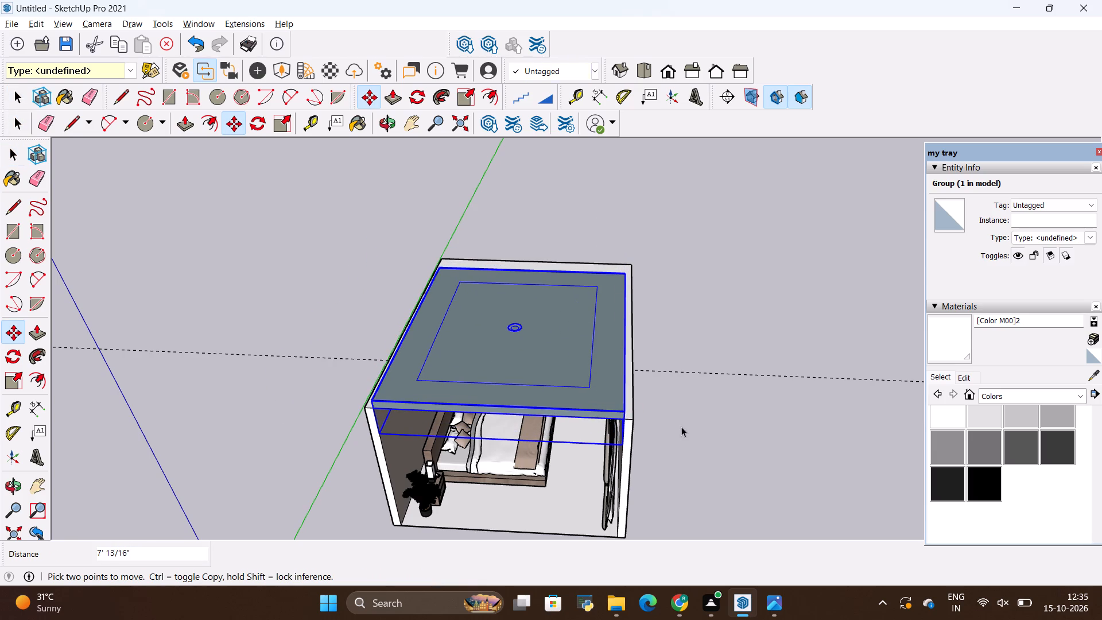
pyautogui.click(681, 427)
# Examine the bedroom interior with the ceiling fan and false ceiling in place, from the open front and inside the room.
pyautogui.scroll(1, 668, 450)
pyautogui.moveTo(666, 451); pyautogui.dragTo(708, 305, button='middle')
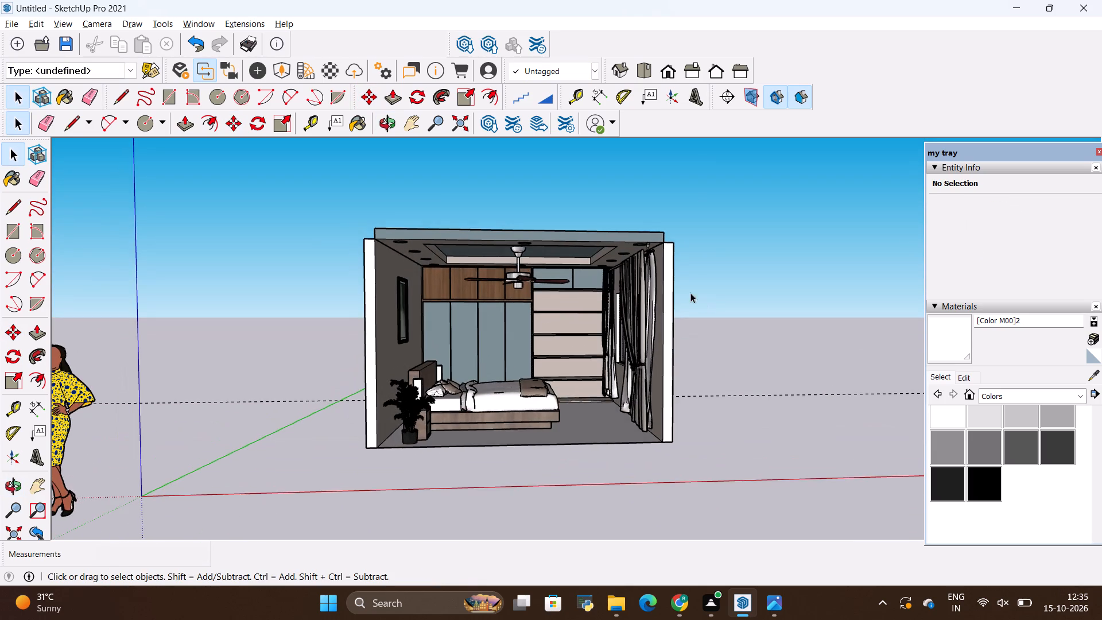
pyautogui.scroll(8, 612, 266)
pyautogui.scroll(5, 667, 219)
pyautogui.scroll(-7, 728, 218)
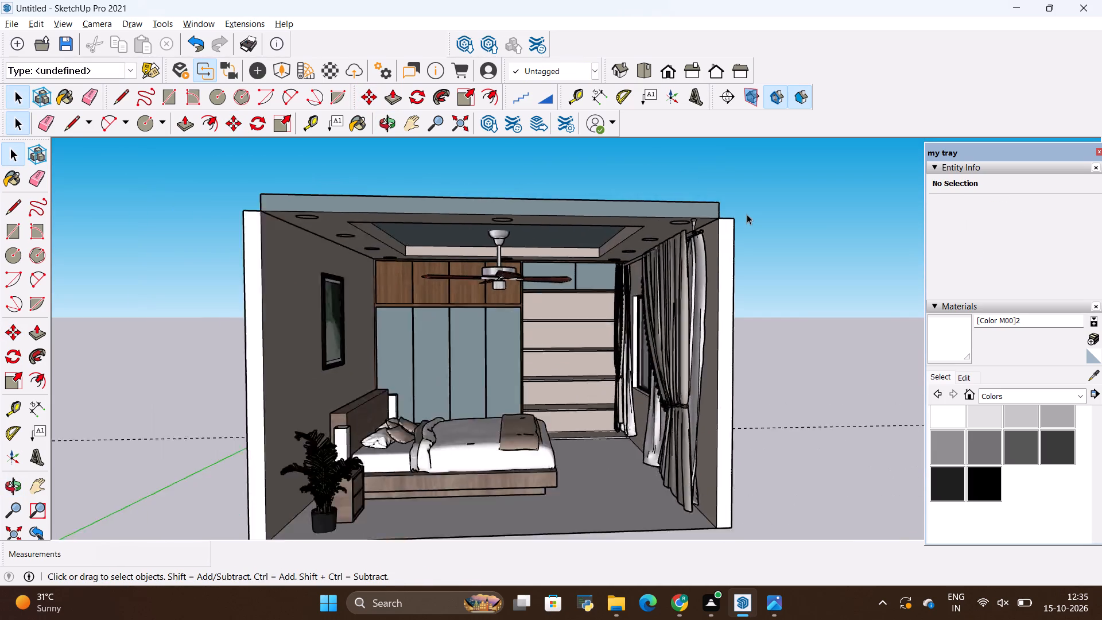
pyautogui.scroll(-6, 747, 214)
pyautogui.scroll(9, 716, 254)
pyautogui.moveTo(677, 297); pyautogui.dragTo(704, 266, button='middle')
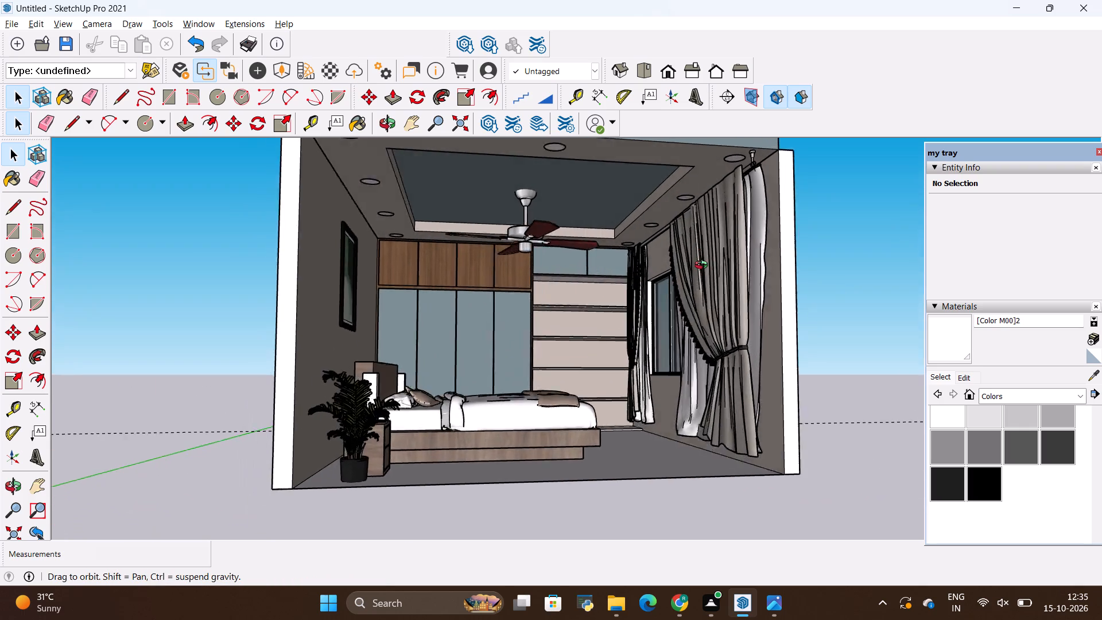
pyautogui.moveTo(704, 266); pyautogui.dragTo(716, 262, button='middle')
pyautogui.scroll(4, 659, 266)
pyautogui.scroll(1, 467, 264)
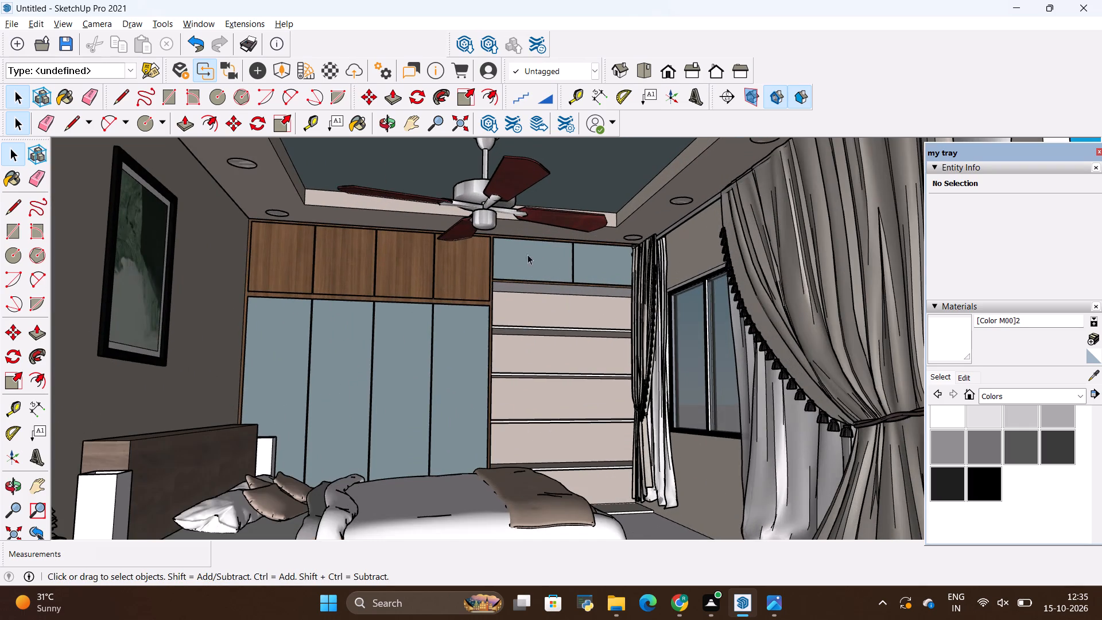
pyautogui.scroll(-3, 615, 243)
pyautogui.moveTo(531, 268); pyautogui.dragTo(542, 275, button='middle')
pyautogui.scroll(3, 546, 267)
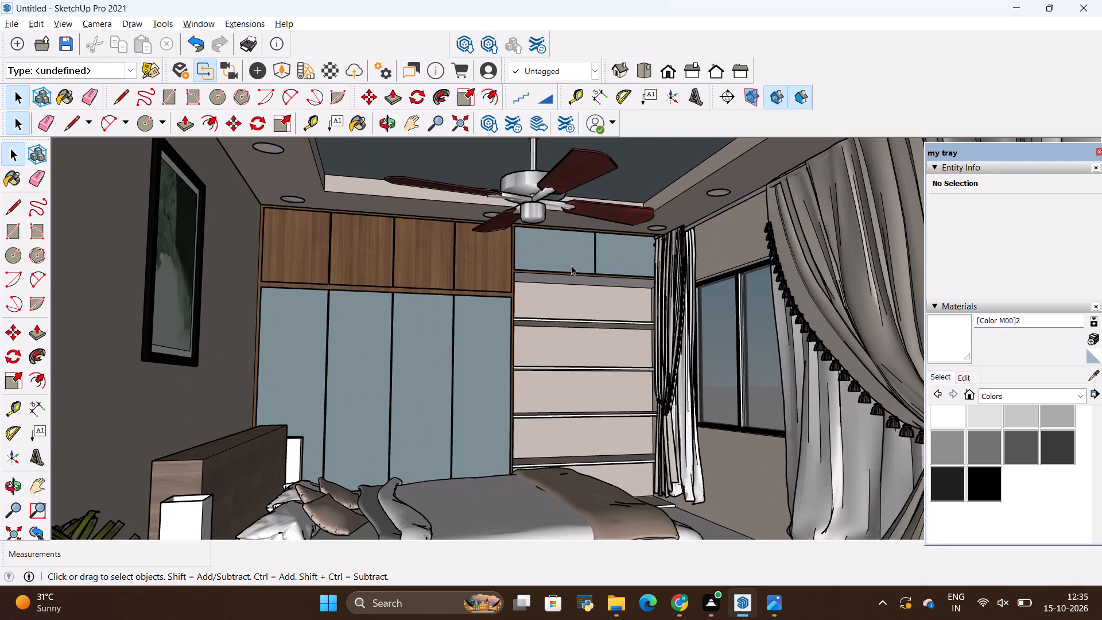
pyautogui.scroll(-1, 568, 265)
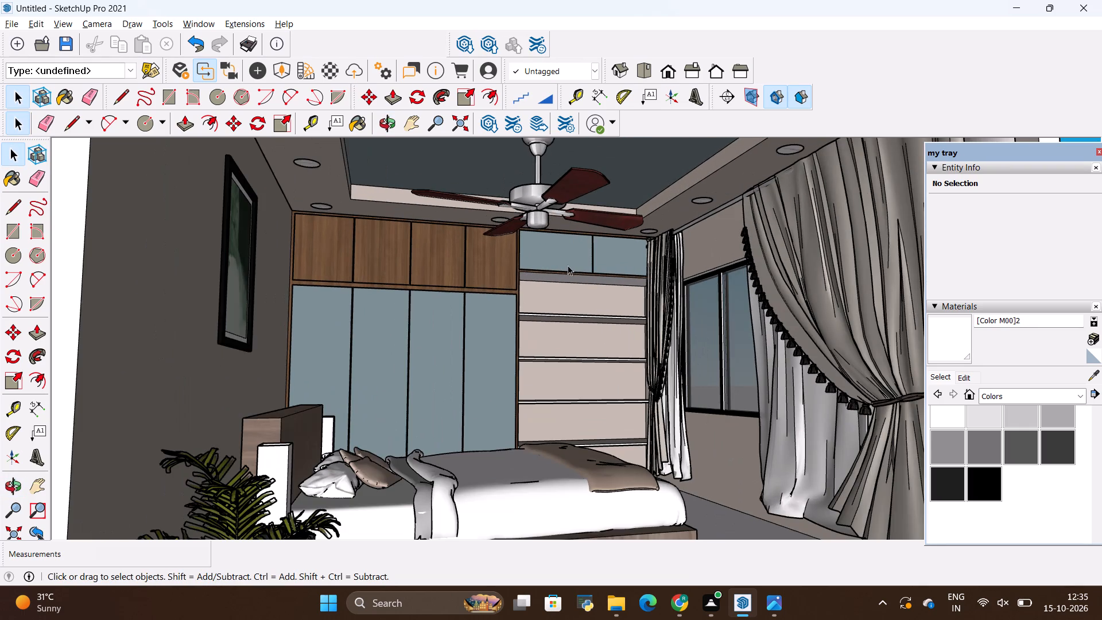
pyautogui.moveTo(665, 308); pyautogui.dragTo(659, 299, button='middle')
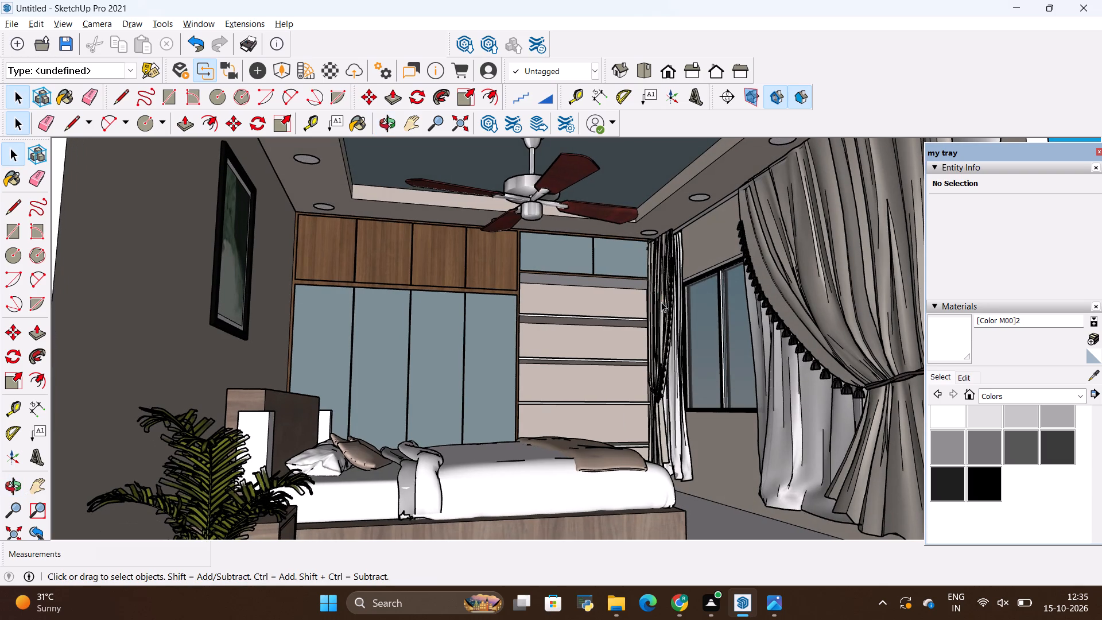
pyautogui.moveTo(608, 286); pyautogui.dragTo(607, 294, button='middle')
pyautogui.scroll(-2, 608, 282)
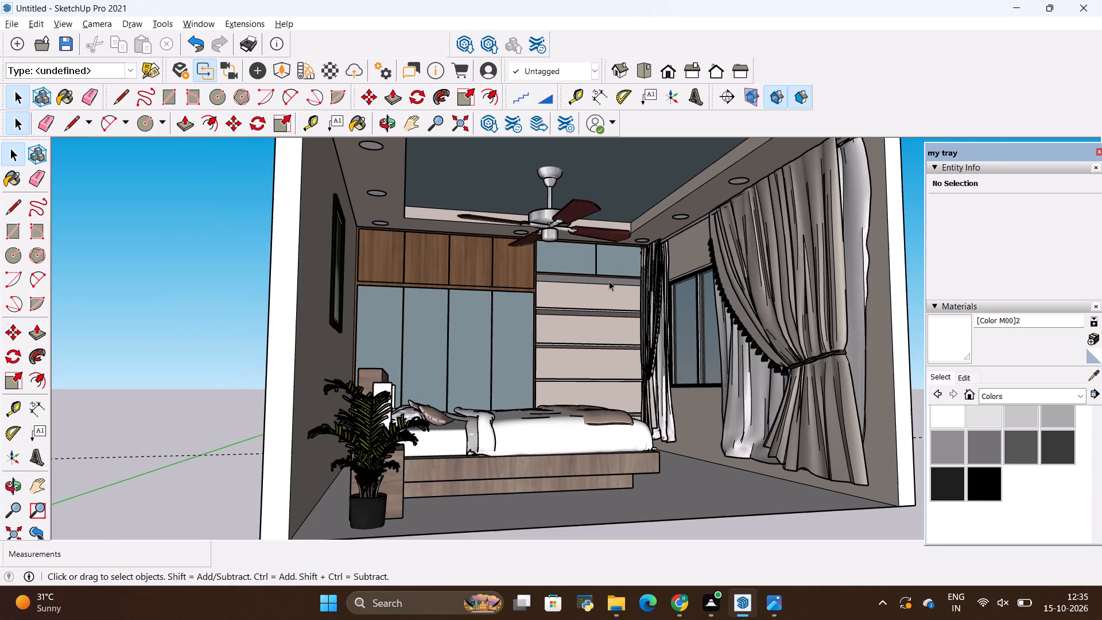
pyautogui.moveTo(601, 312); pyautogui.dragTo(561, 349, button='middle')
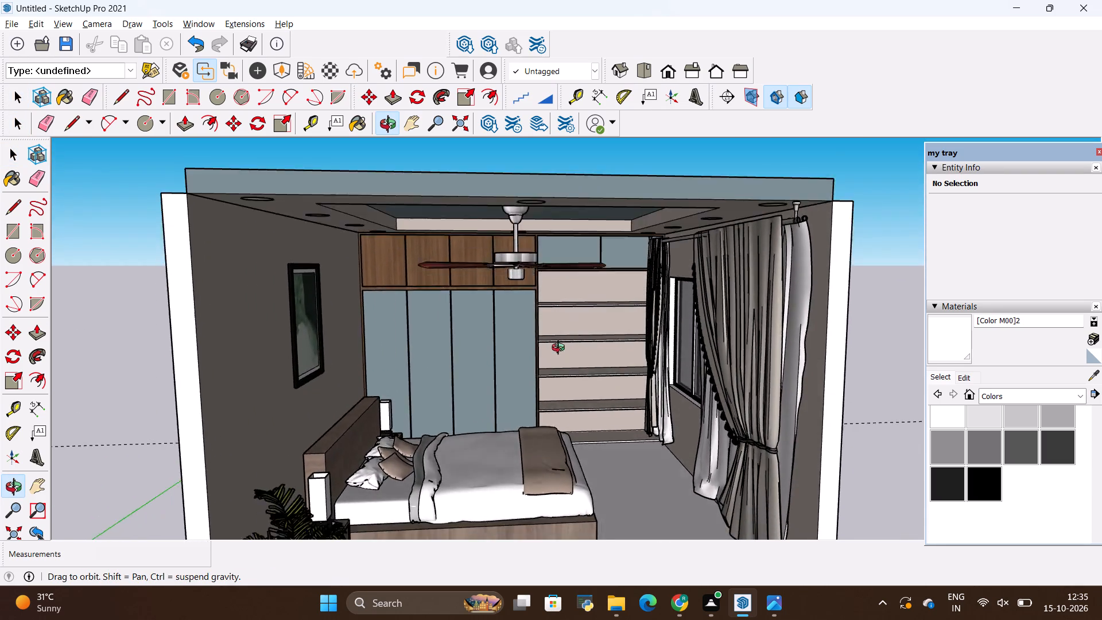
pyautogui.moveTo(561, 349); pyautogui.dragTo(608, 317, button='middle')
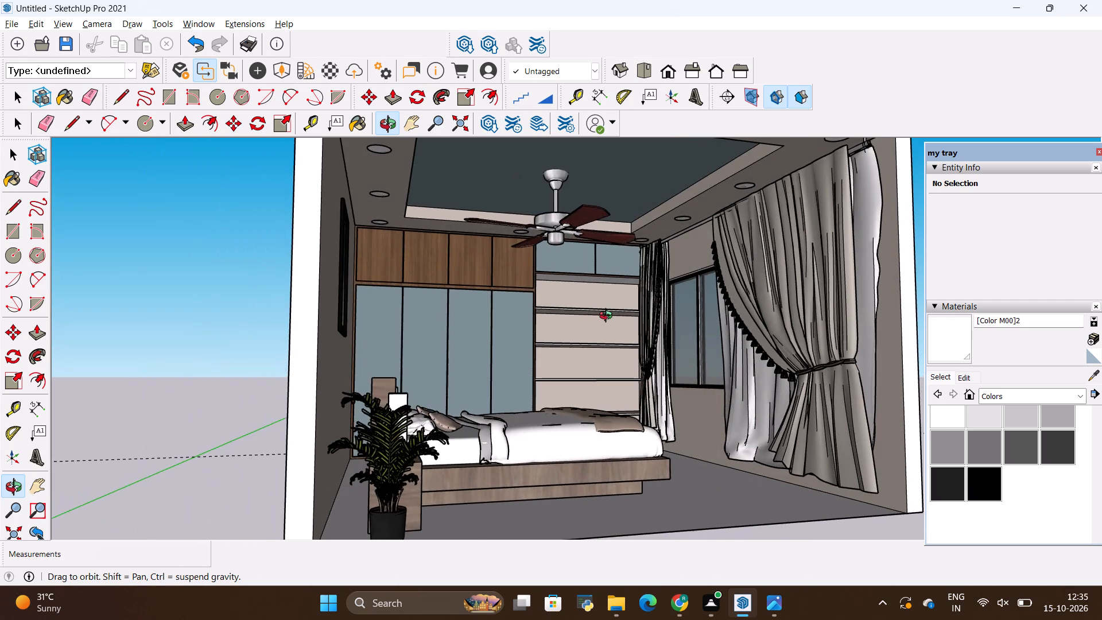
pyautogui.moveTo(608, 317); pyautogui.dragTo(584, 312, button='middle')
pyautogui.scroll(2, 596, 305)
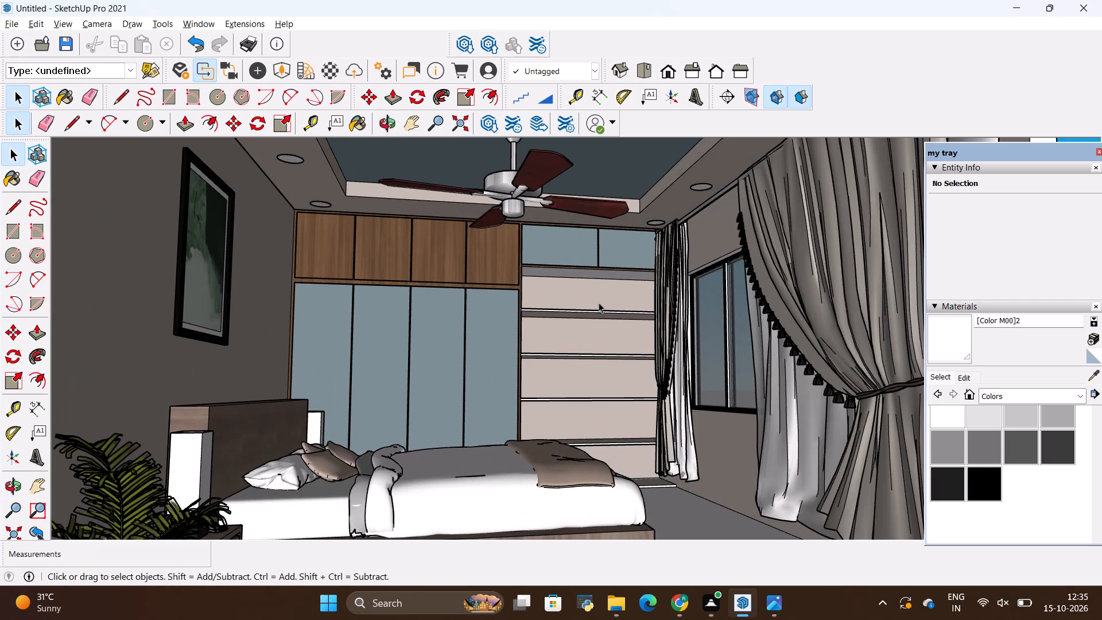
# Examine the ceiling fan's hanging height and the bedroom's furnishings from inside the room and from its open front.
pyautogui.keyDown('shift'); pyautogui.moveTo(600, 302); pyautogui.dragTo(600, 286, button='middle'); pyautogui.keyUp('shift')
pyautogui.moveTo(600, 286); pyautogui.dragTo(600, 286, button='middle')
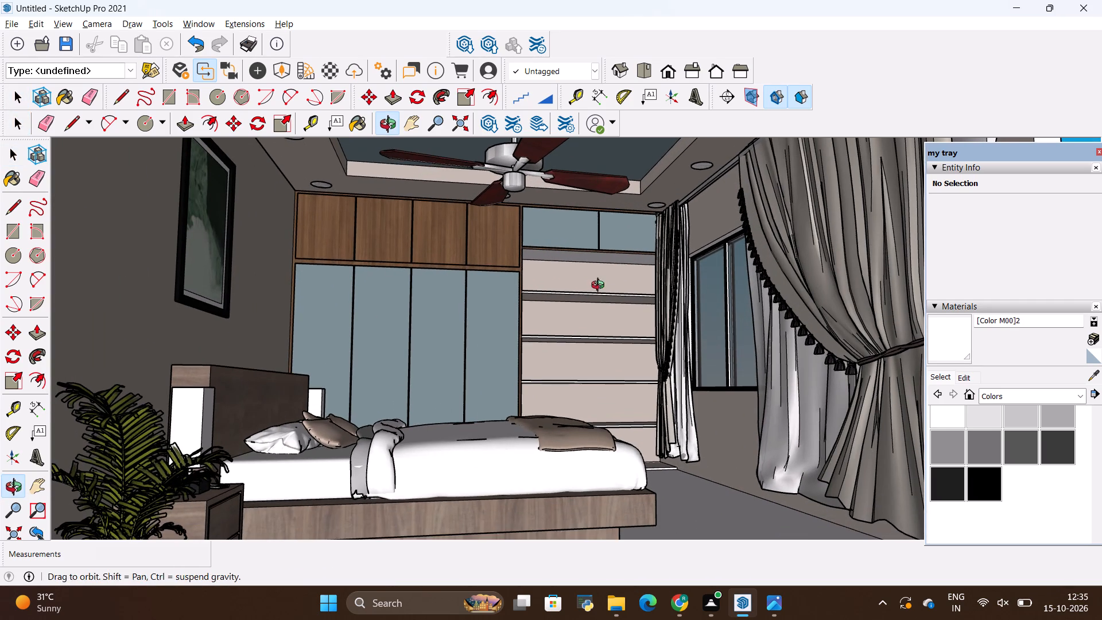
pyautogui.moveTo(600, 286); pyautogui.dragTo(600, 304, button='middle')
pyautogui.keyDown('shift'); pyautogui.moveTo(600, 300); pyautogui.dragTo(599, 336, button='middle'); pyautogui.keyUp('shift')
pyautogui.moveTo(599, 336); pyautogui.dragTo(601, 329, button='middle')
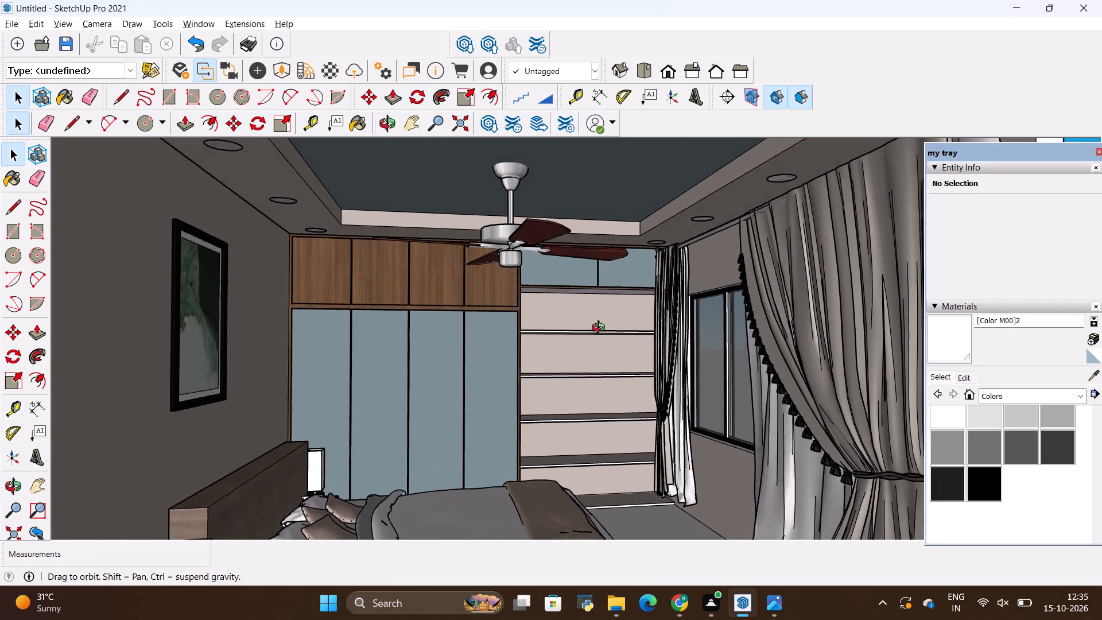
pyautogui.moveTo(601, 329); pyautogui.dragTo(606, 298, button='middle')
pyautogui.keyDown('shift'); pyautogui.scroll(-1, 606, 298); pyautogui.keyUp('shift')
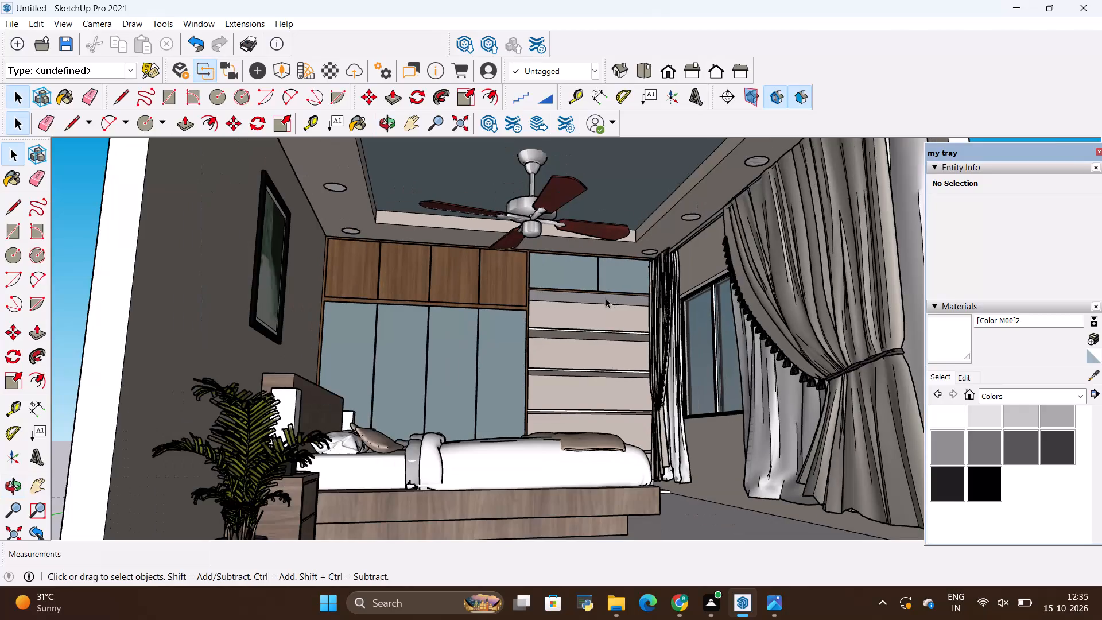
pyautogui.moveTo(606, 298); pyautogui.dragTo(598, 298, button='middle')
pyautogui.keyDown('shift'); pyautogui.moveTo(611, 308); pyautogui.dragTo(600, 297, button='middle'); pyautogui.keyUp('shift')
pyautogui.moveTo(599, 298); pyautogui.dragTo(599, 309, button='middle')
pyautogui.scroll(1, 556, 317)
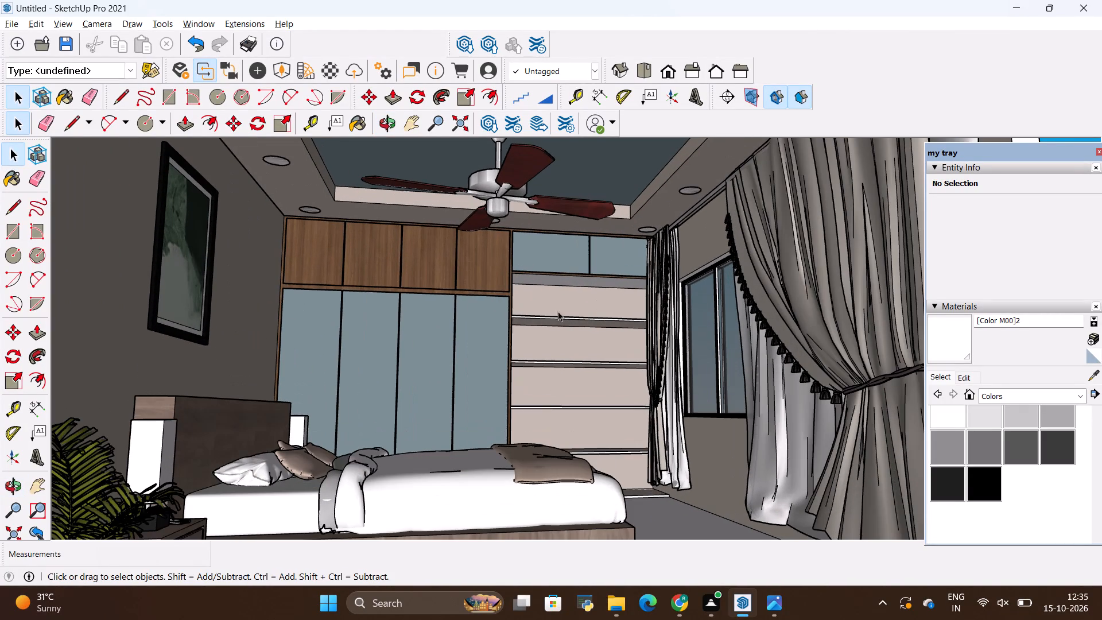
pyautogui.keyDown('shift'); pyautogui.moveTo(564, 333); pyautogui.dragTo(572, 307, button='middle'); pyautogui.keyUp('shift')
pyautogui.moveTo(581, 304); pyautogui.dragTo(581, 320, button='middle')
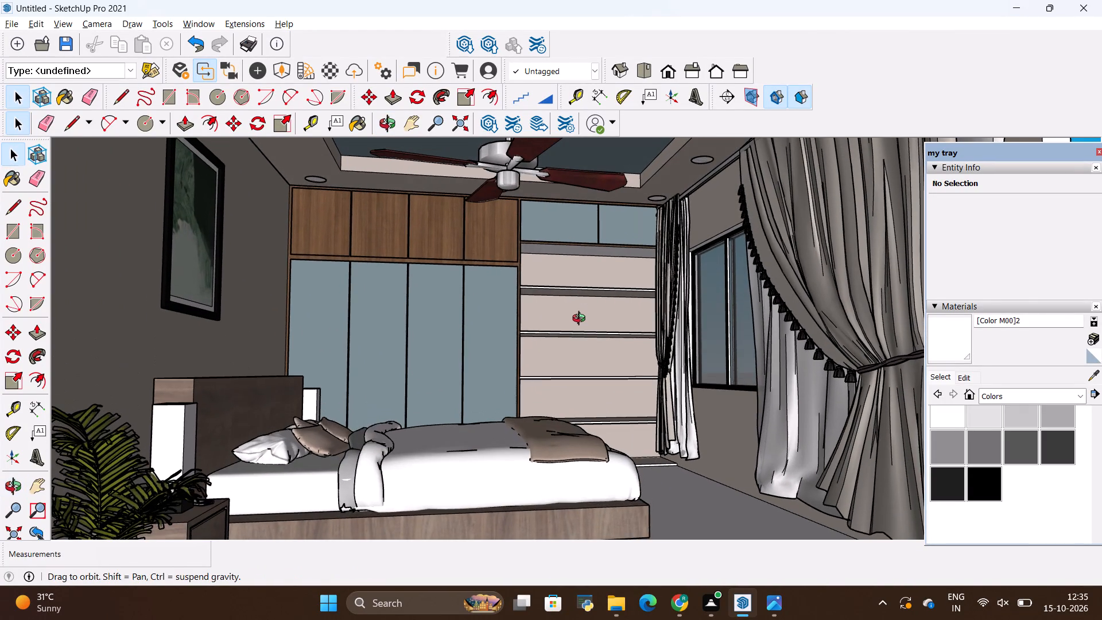
pyautogui.moveTo(581, 320); pyautogui.dragTo(590, 321, button='middle')
pyautogui.scroll(-1, 590, 316)
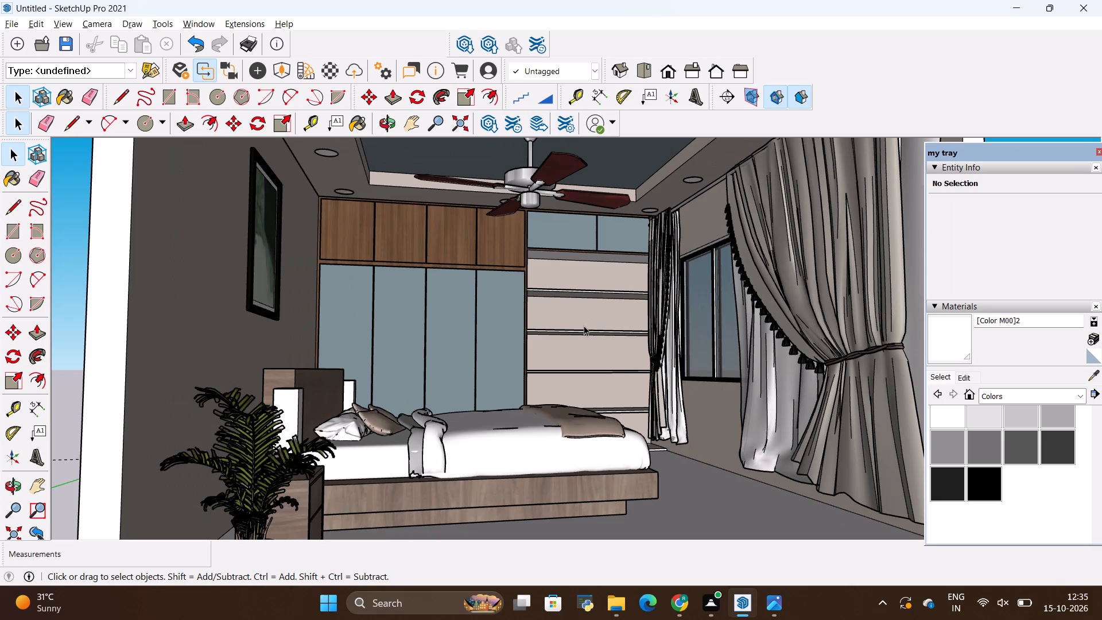
pyautogui.moveTo(584, 325); pyautogui.dragTo(581, 311, button='middle')
pyautogui.scroll(1, 581, 311)
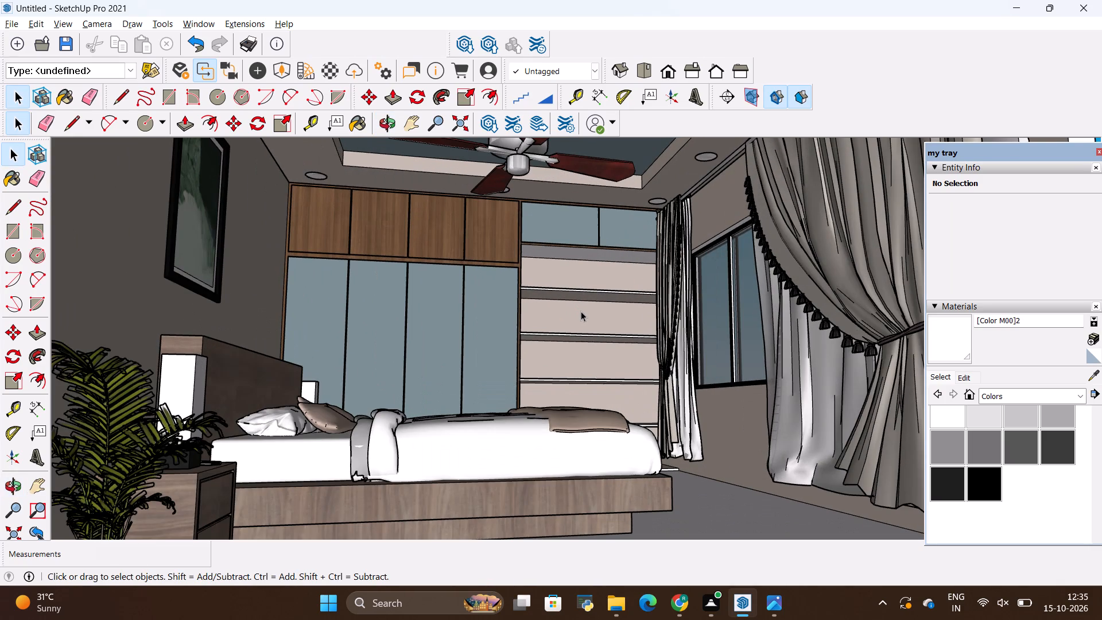
pyautogui.scroll(-4, 581, 311)
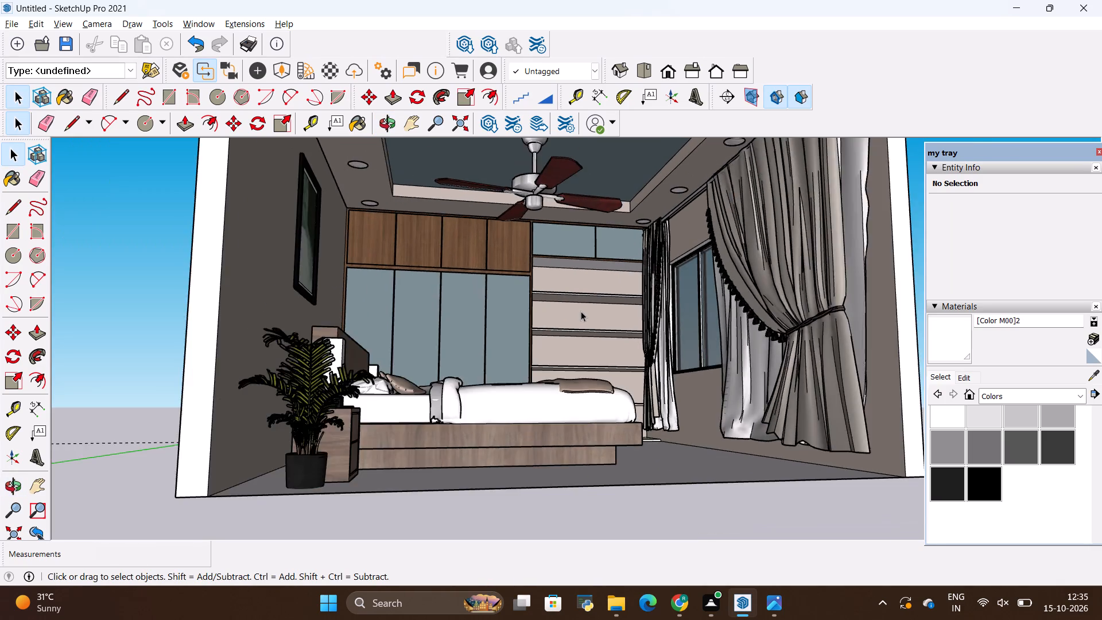
pyautogui.scroll(-4, 581, 311)
pyautogui.press('space')
pyautogui.click(805, 308)
pyautogui.moveTo(734, 284); pyautogui.dragTo(717, 316, button='middle')
pyautogui.scroll(5, 569, 360)
pyautogui.scroll(-1, 527, 349)
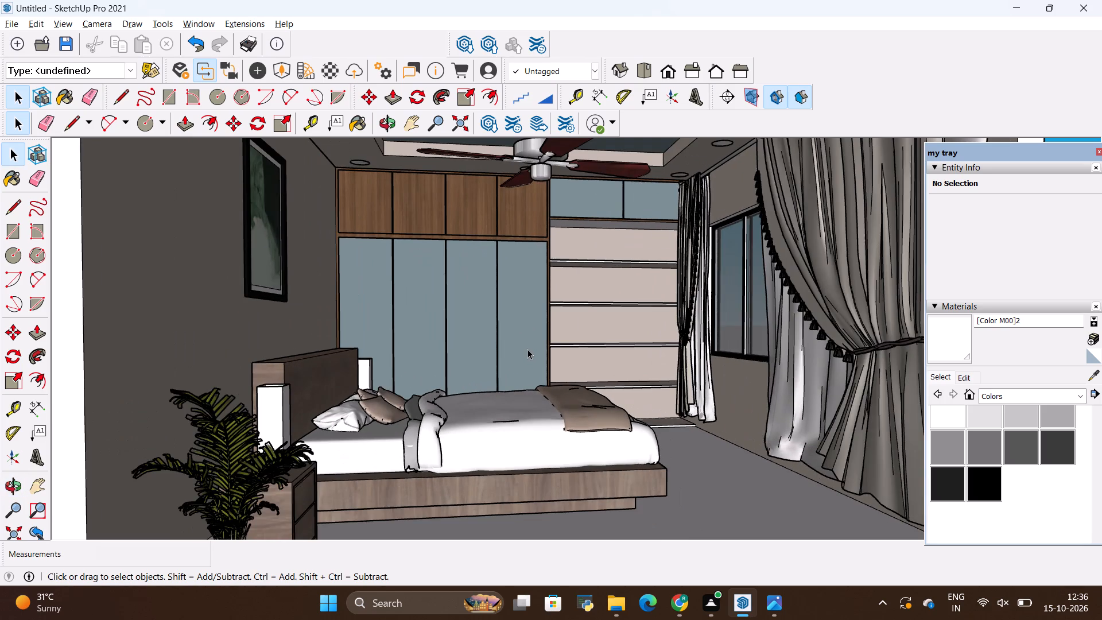
pyautogui.scroll(1, 555, 322)
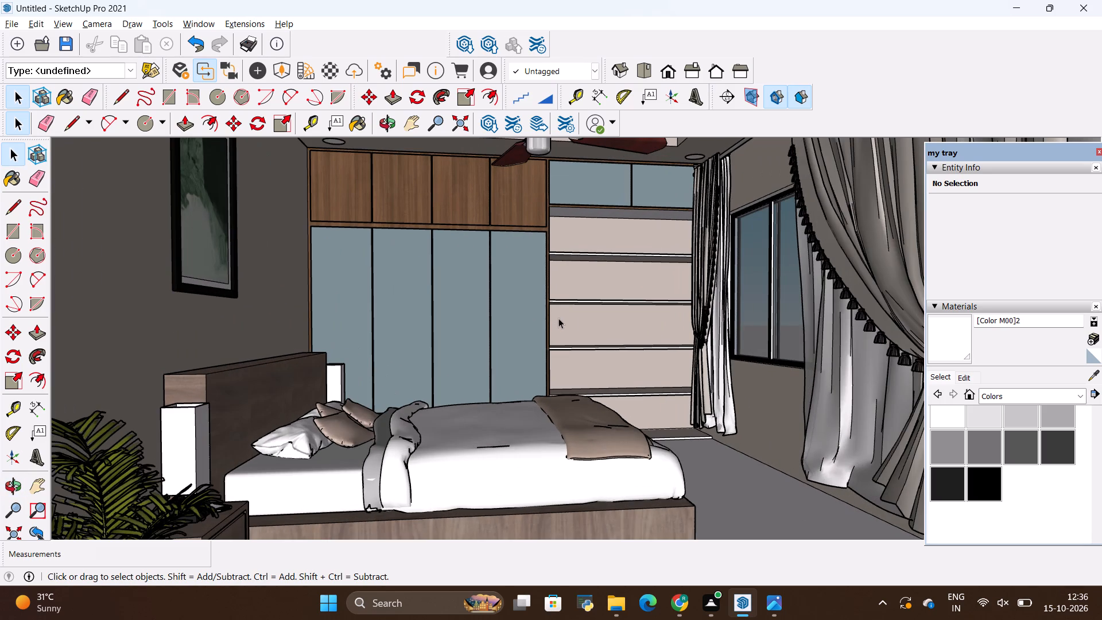
pyautogui.keyDown('shift'); pyautogui.moveTo(584, 312); pyautogui.dragTo(575, 379, button='middle'); pyautogui.keyUp('shift')
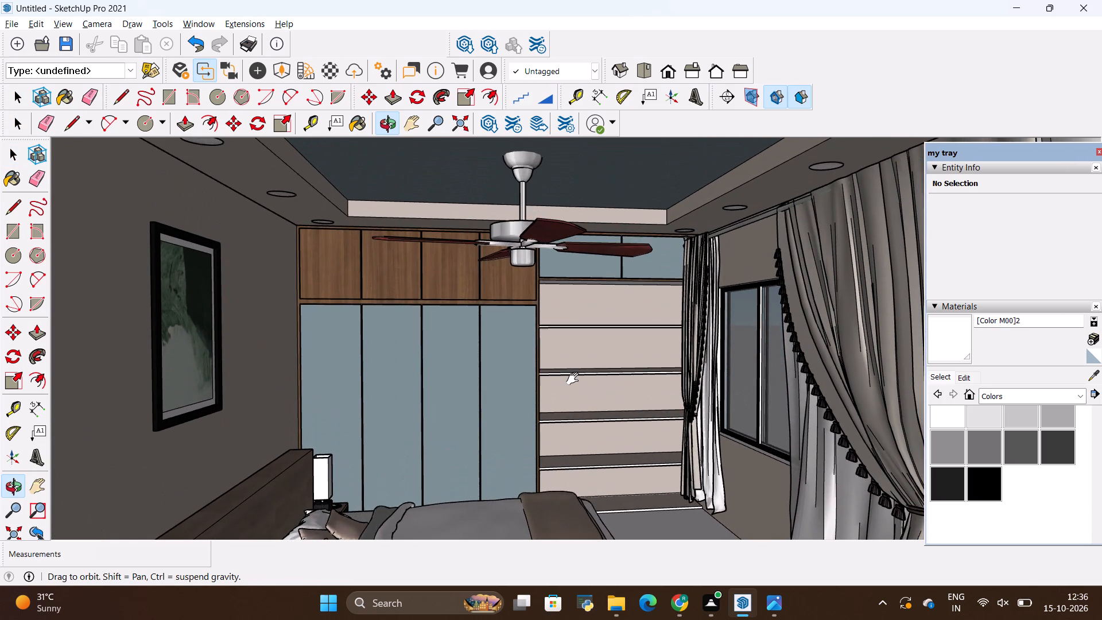
pyautogui.keyDown('shift'); pyautogui.moveTo(575, 379); pyautogui.dragTo(589, 327, button='middle'); pyautogui.keyUp('shift')
pyautogui.scroll(-1, 591, 325)
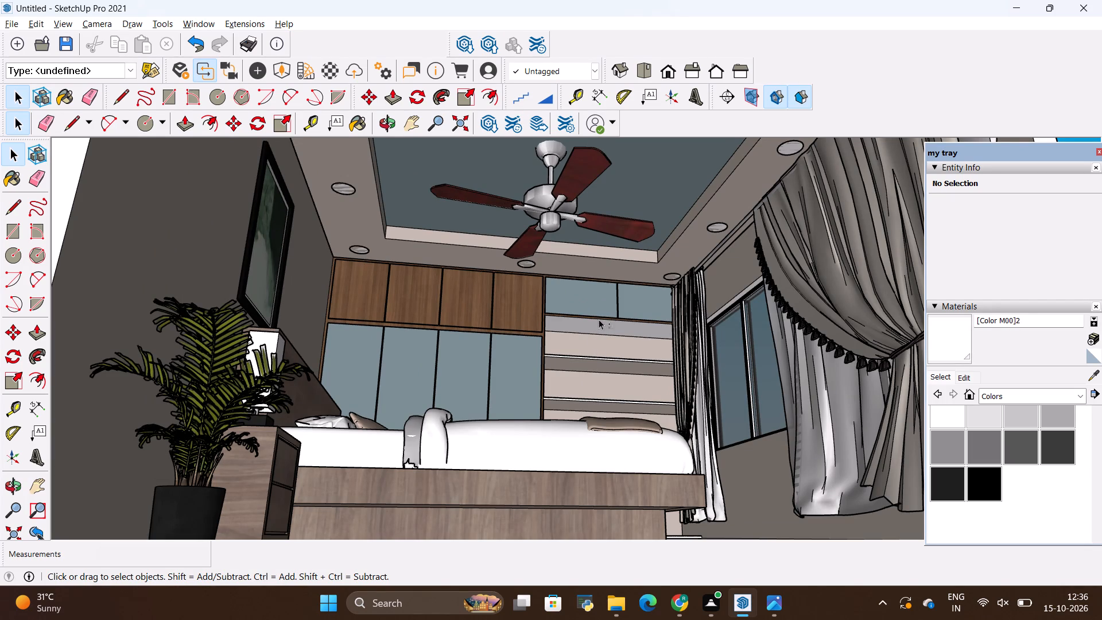
pyautogui.keyDown('shift'); pyautogui.moveTo(599, 317); pyautogui.dragTo(595, 294, button='middle'); pyautogui.keyUp('shift')
pyautogui.moveTo(597, 292); pyautogui.dragTo(594, 328, button='middle')
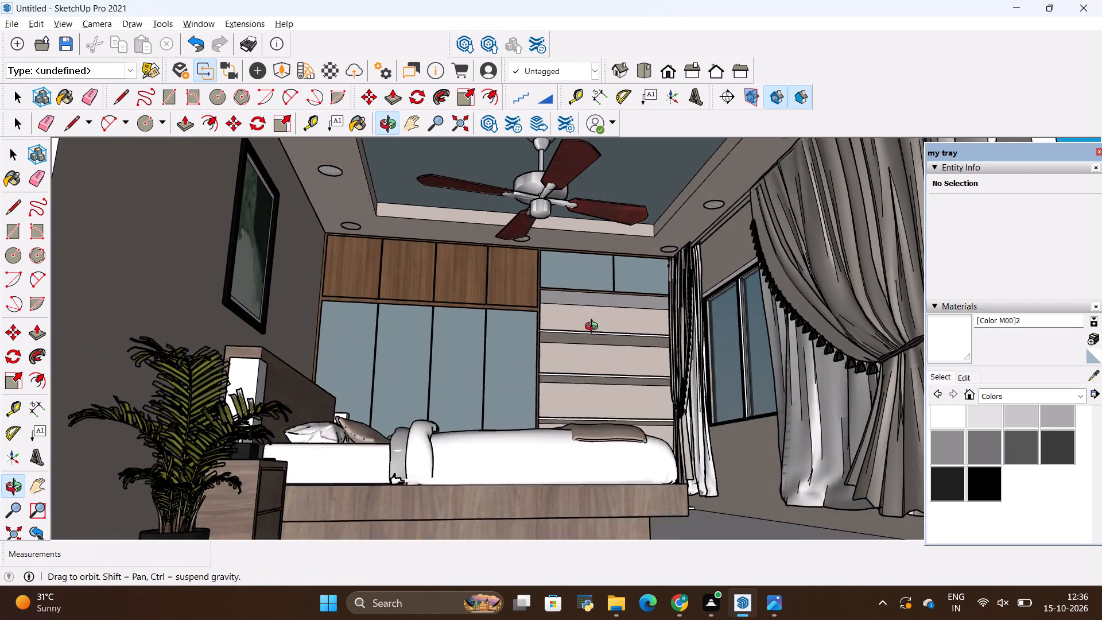
pyautogui.moveTo(594, 328); pyautogui.dragTo(589, 369, button='middle')
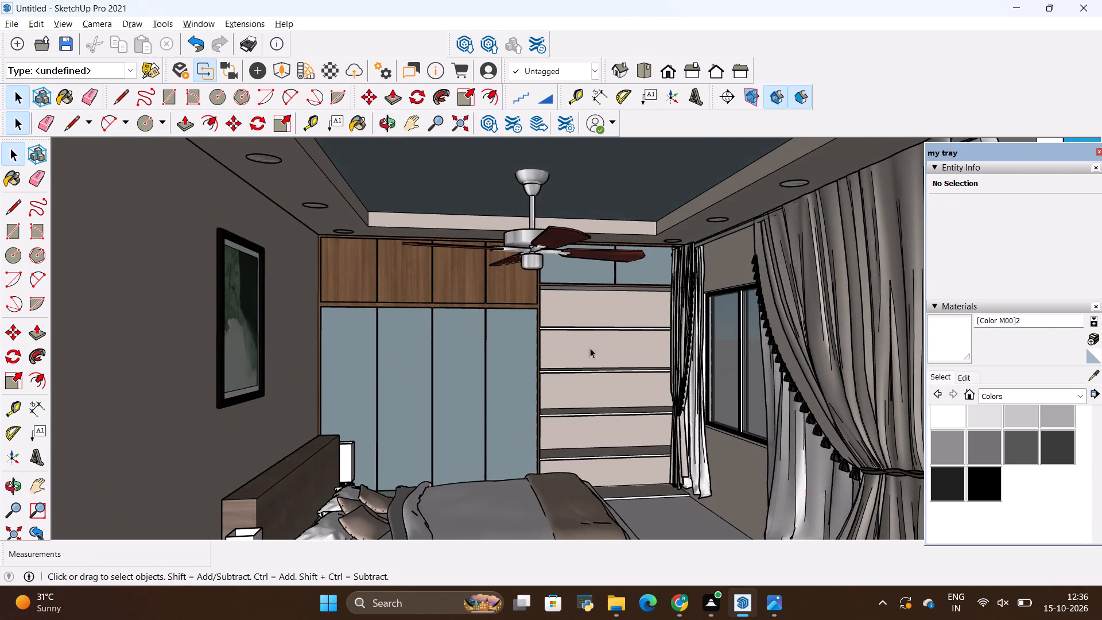
# Inside the ceiling group, scale the ceiling fan vertically from below to about 0.72 of its height.
pyautogui.scroll(-4, 572, 292)
pyautogui.scroll(6, 554, 201)
pyautogui.doubleClick(571, 235)
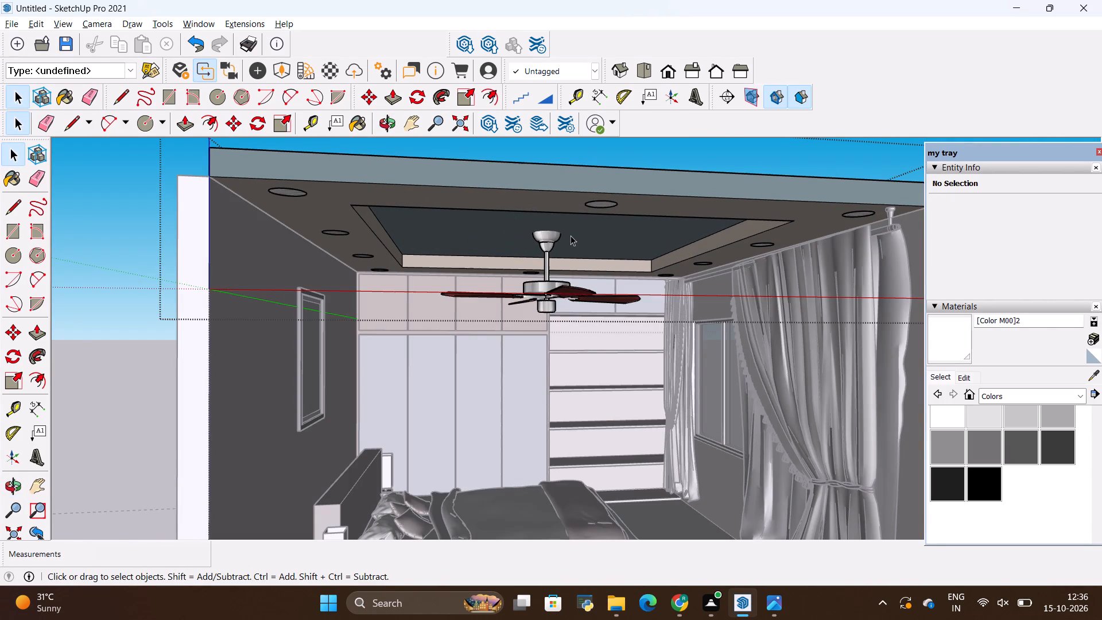
pyautogui.press('s')
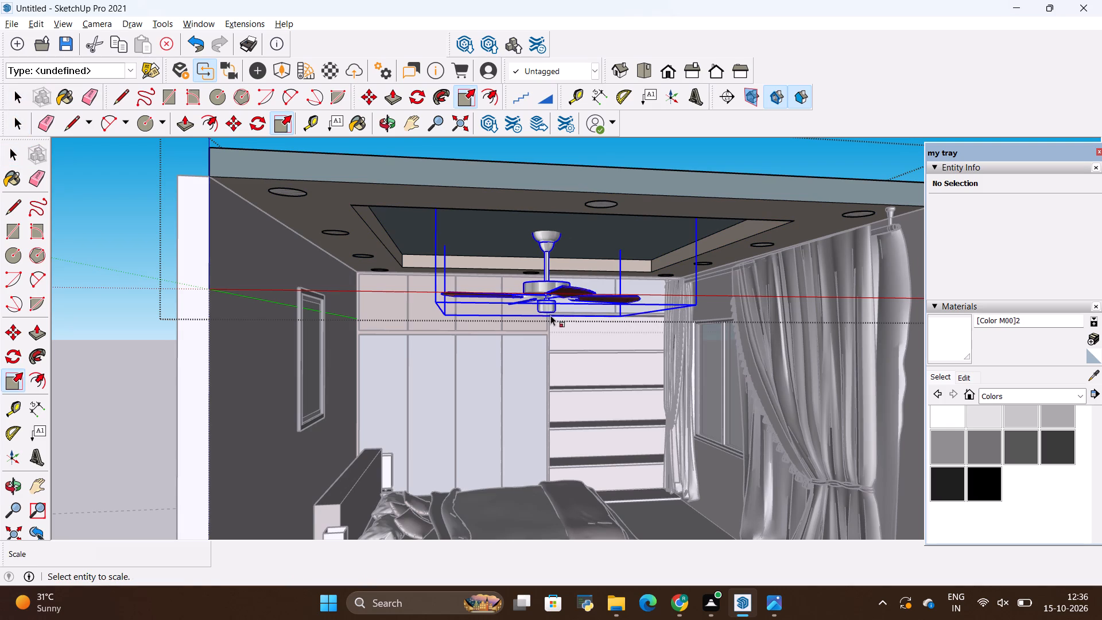
pyautogui.moveTo(549, 307); pyautogui.dragTo(554, 222, button='middle')
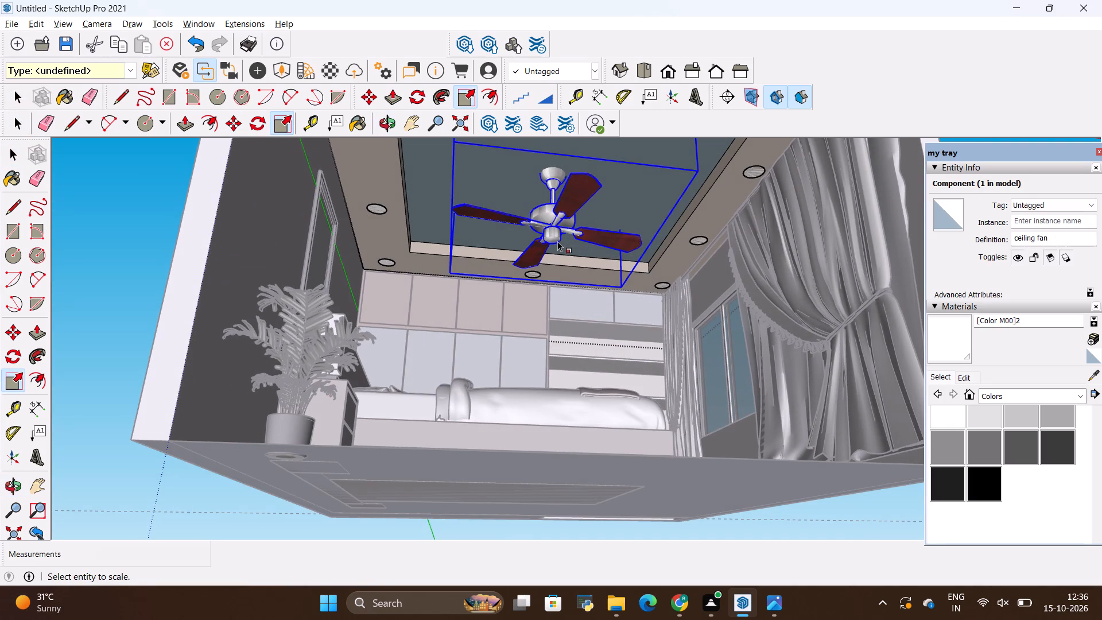
pyautogui.press('s')
pyautogui.click(553, 227)
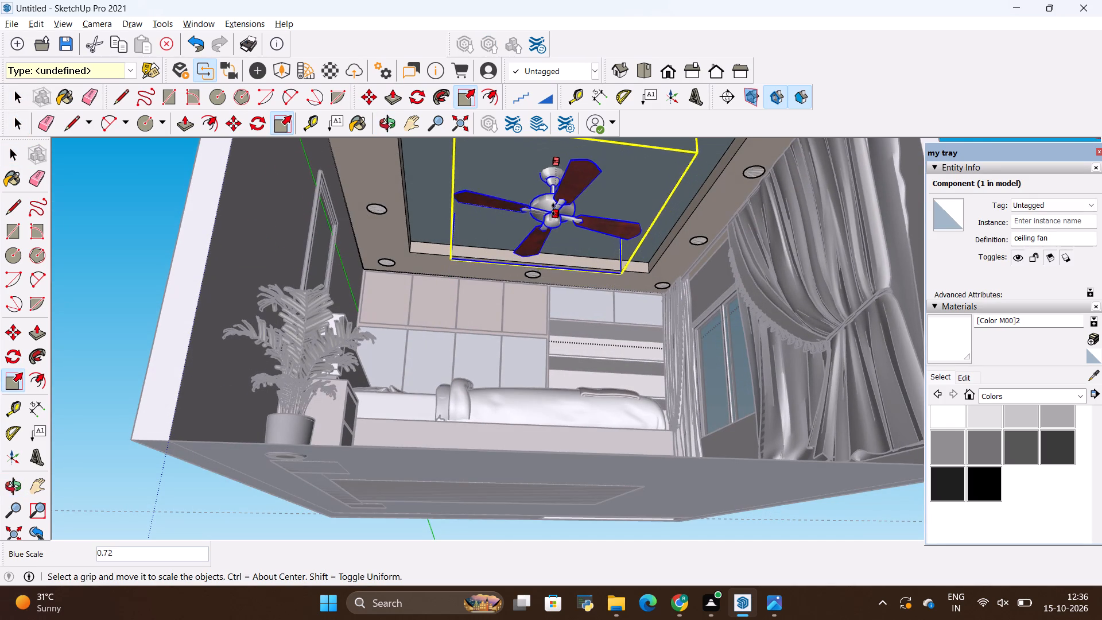
pyautogui.click(553, 210)
pyautogui.press('space')
pyautogui.click(748, 184)
pyautogui.scroll(-3, 731, 304)
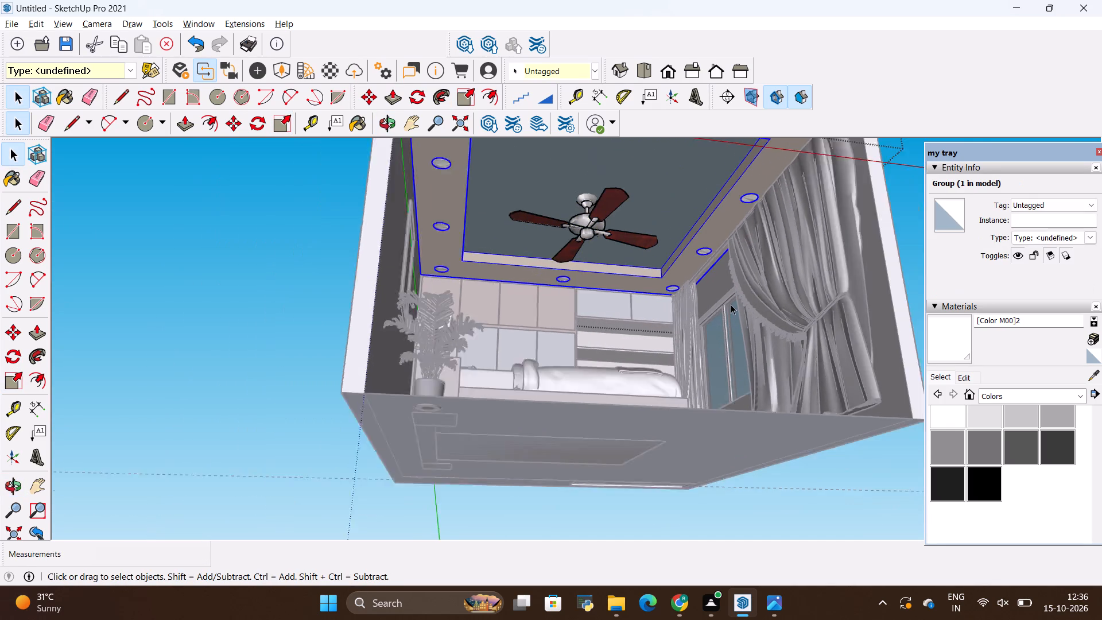
pyautogui.scroll(-6, 731, 304)
pyautogui.click(463, 295)
# Examine the shortened ceiling fan against the false ceiling, wardrobe and curtains from the room's open front.
pyautogui.moveTo(627, 228); pyautogui.dragTo(602, 308, button='middle')
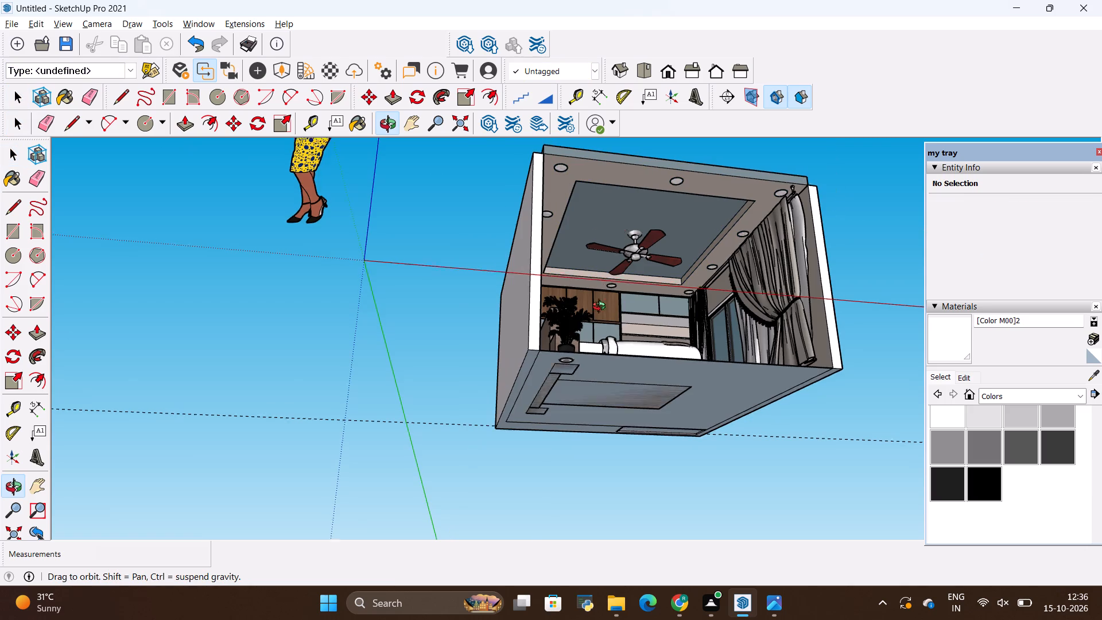
pyautogui.moveTo(602, 308); pyautogui.dragTo(577, 309, button='middle')
pyautogui.scroll(3, 607, 268)
pyautogui.moveTo(674, 327); pyautogui.dragTo(670, 300, button='middle')
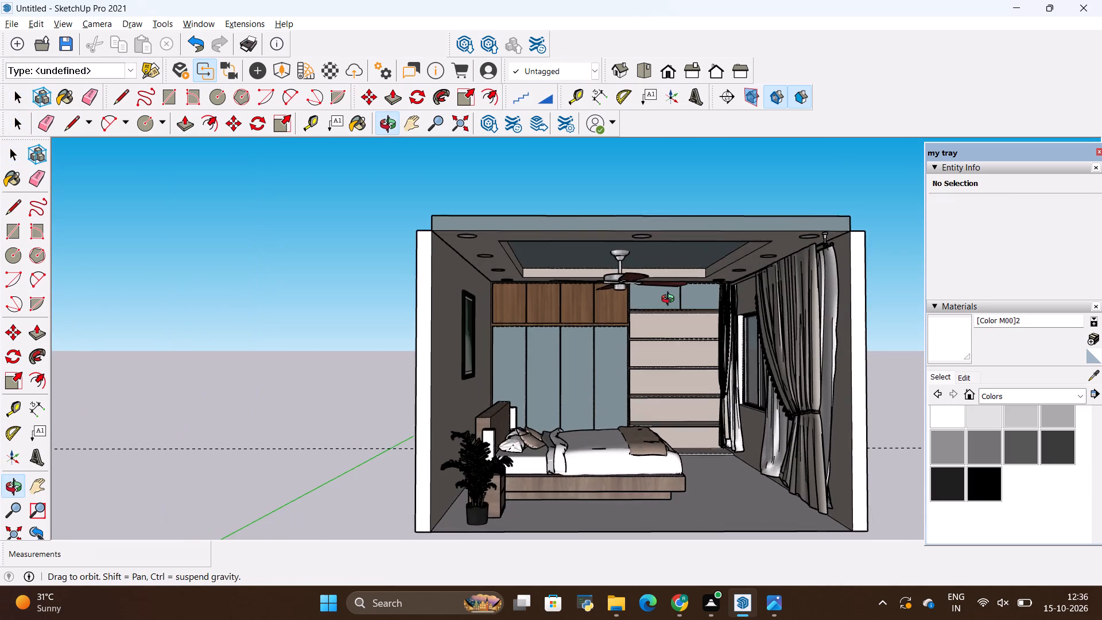
pyautogui.moveTo(670, 300); pyautogui.dragTo(669, 292, button='middle')
pyautogui.scroll(3, 654, 311)
pyautogui.scroll(-1, 653, 325)
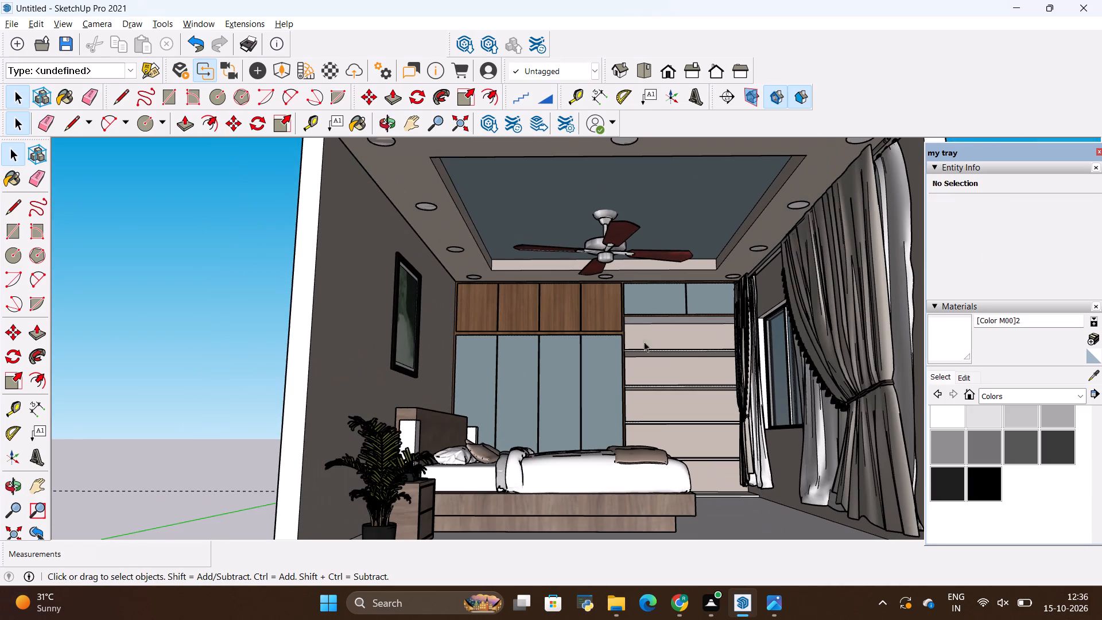
pyautogui.keyDown('shift'); pyautogui.moveTo(642, 356); pyautogui.dragTo(599, 364, button='middle'); pyautogui.keyUp('shift')
pyautogui.moveTo(604, 355); pyautogui.dragTo(619, 343, button='middle')
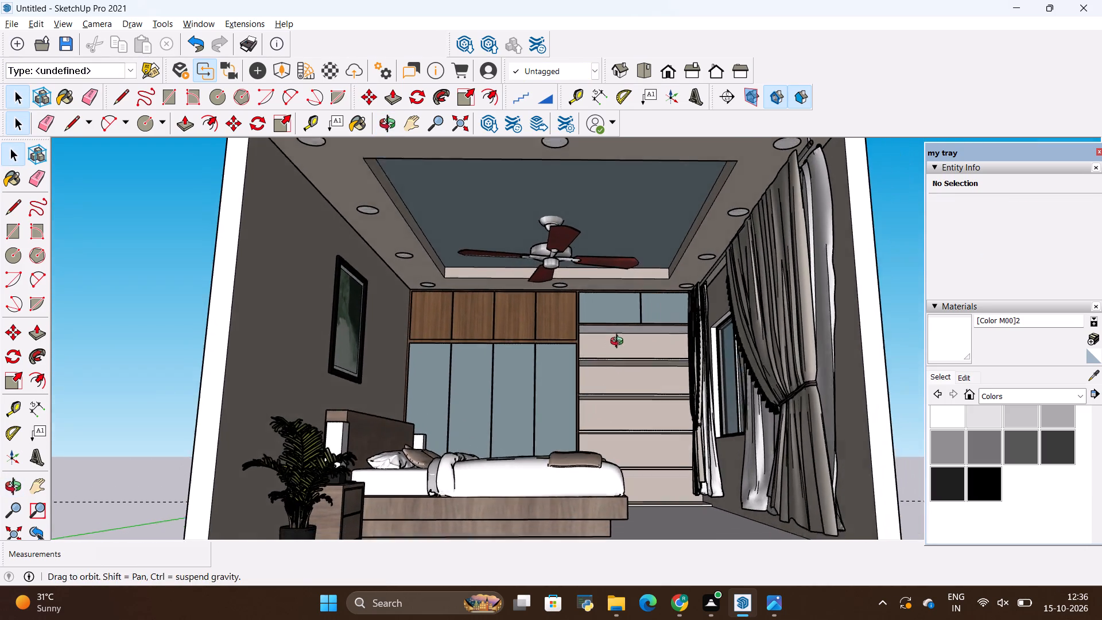
pyautogui.moveTo(619, 343); pyautogui.dragTo(622, 340, button='middle')
pyautogui.scroll(1, 633, 336)
pyautogui.keyDown('shift'); pyautogui.moveTo(633, 346); pyautogui.dragTo(633, 314, button='middle'); pyautogui.keyUp('shift')
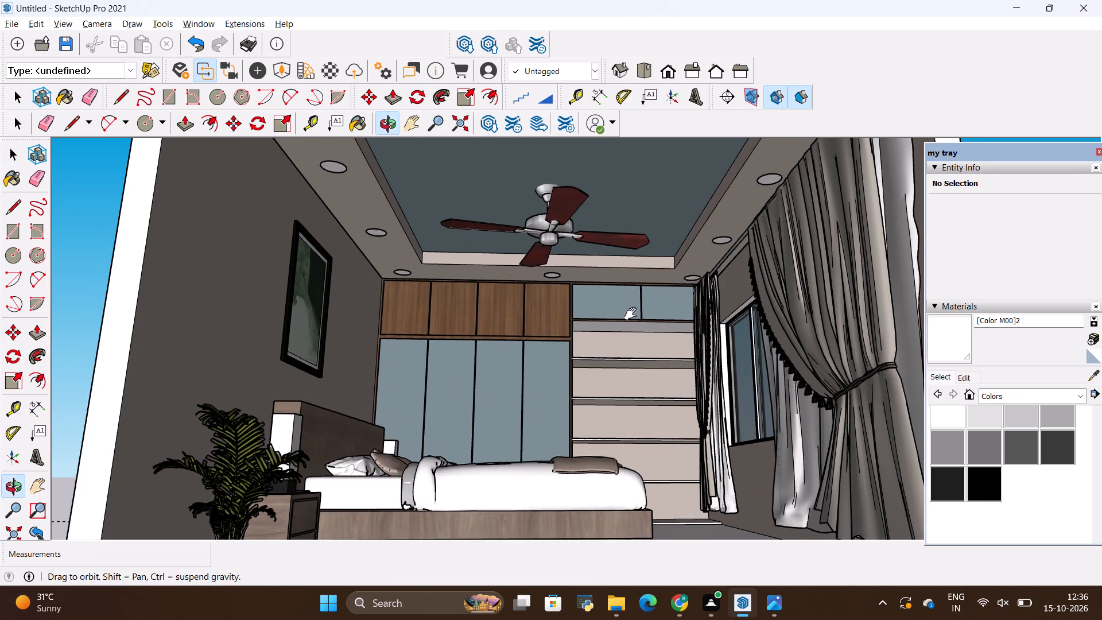
pyautogui.keyDown('shift'); pyautogui.moveTo(633, 314); pyautogui.dragTo(633, 308, button='middle'); pyautogui.keyUp('shift')
pyautogui.moveTo(633, 308); pyautogui.dragTo(628, 319, button='middle')
pyautogui.scroll(1, 567, 311)
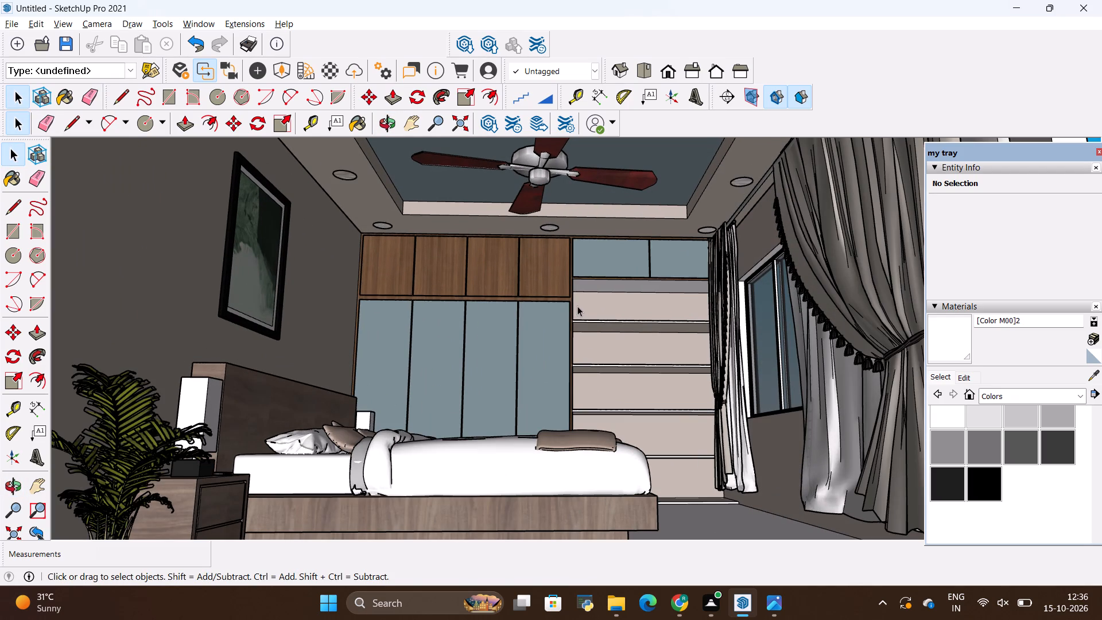
# Import the mirror model from the ALL 3D WAREHOUSE ITEMS folder and place it on the ground outside the window wall.
pyautogui.scroll(-9, 577, 306)
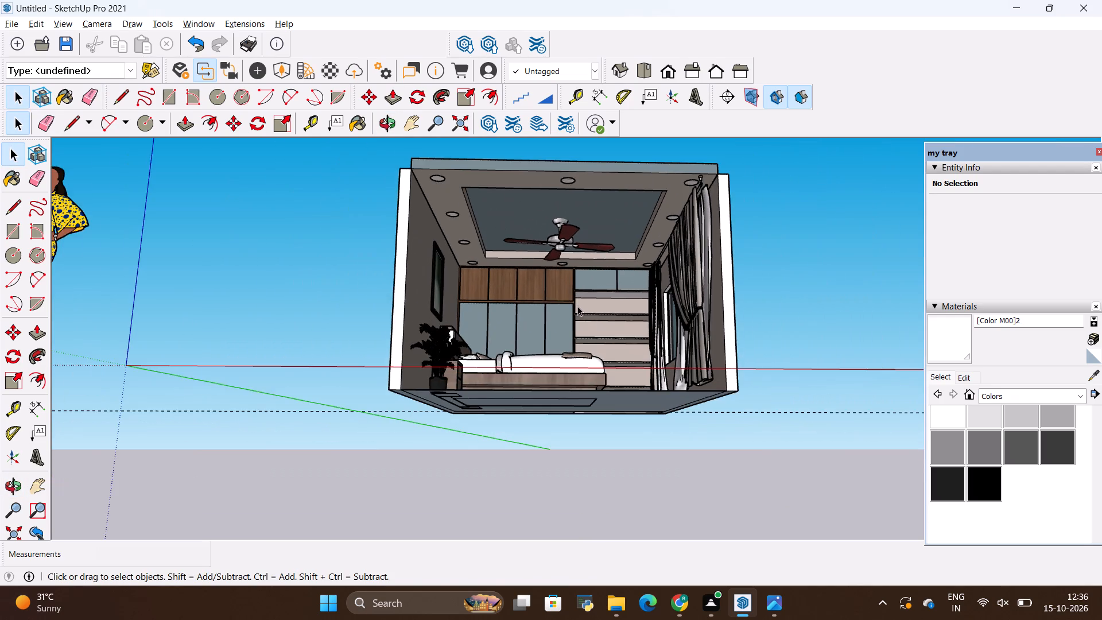
pyautogui.moveTo(651, 321); pyautogui.dragTo(528, 391, button='middle')
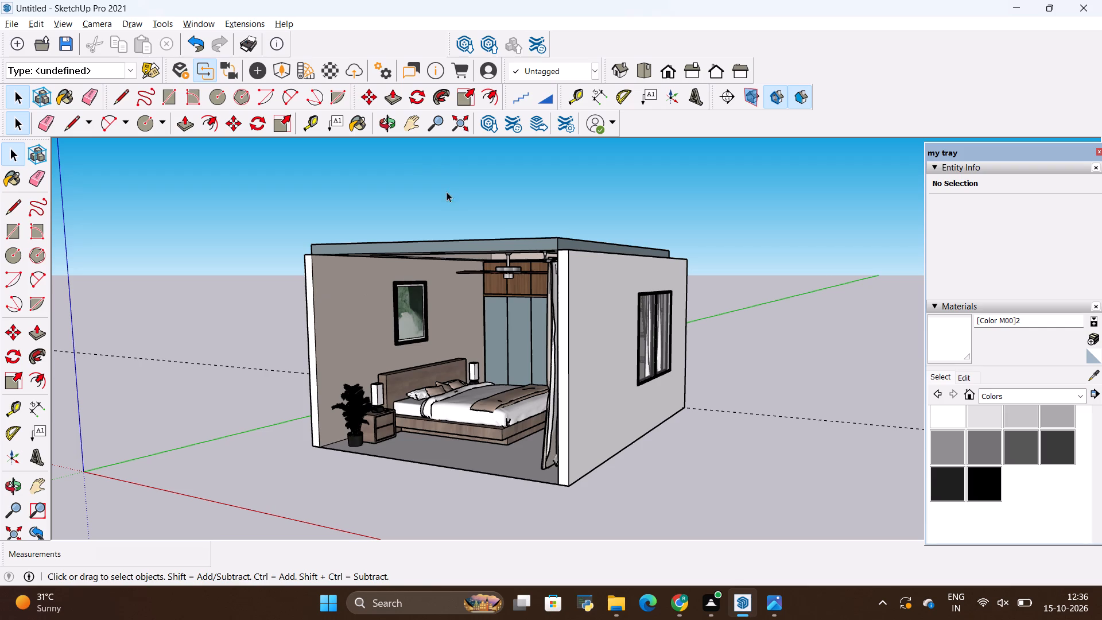
pyautogui.click(5, 24)
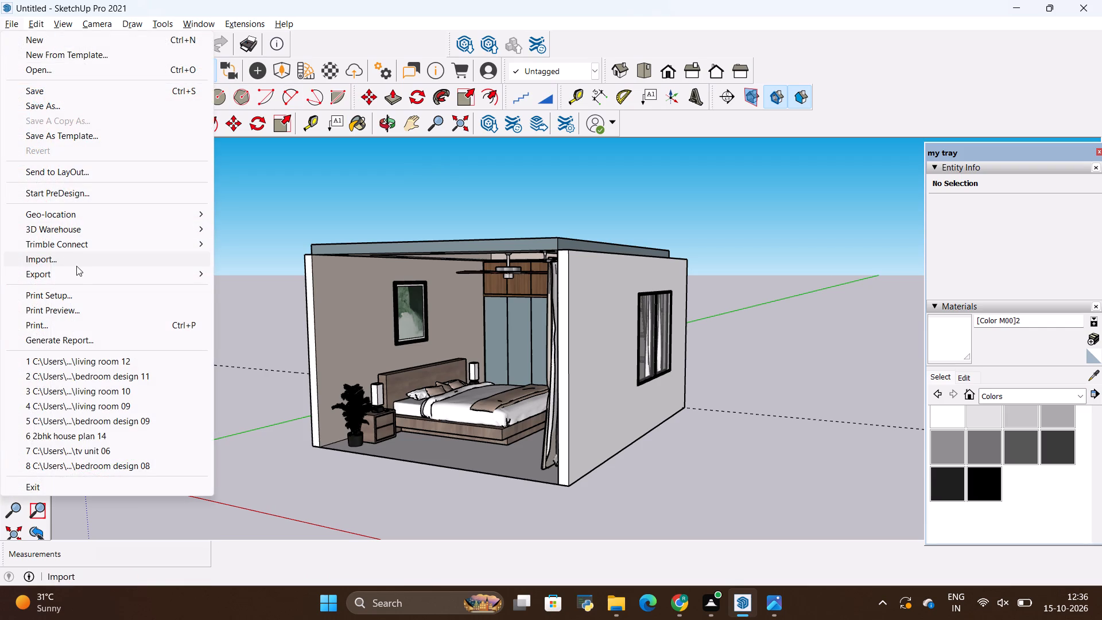
pyautogui.click(76, 261)
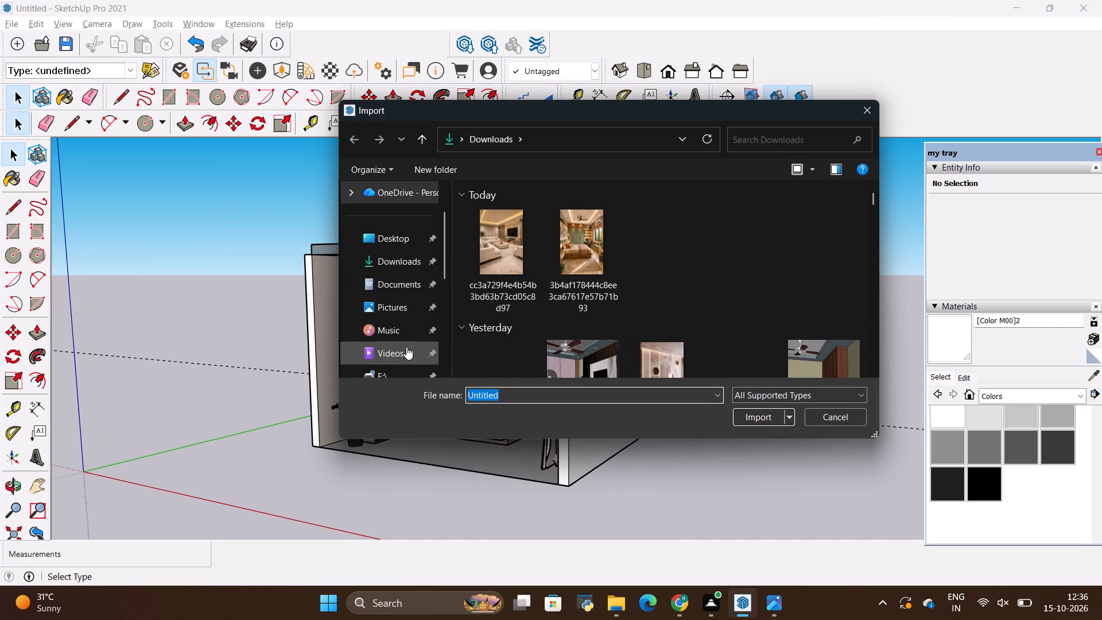
pyautogui.scroll(-2, 398, 328)
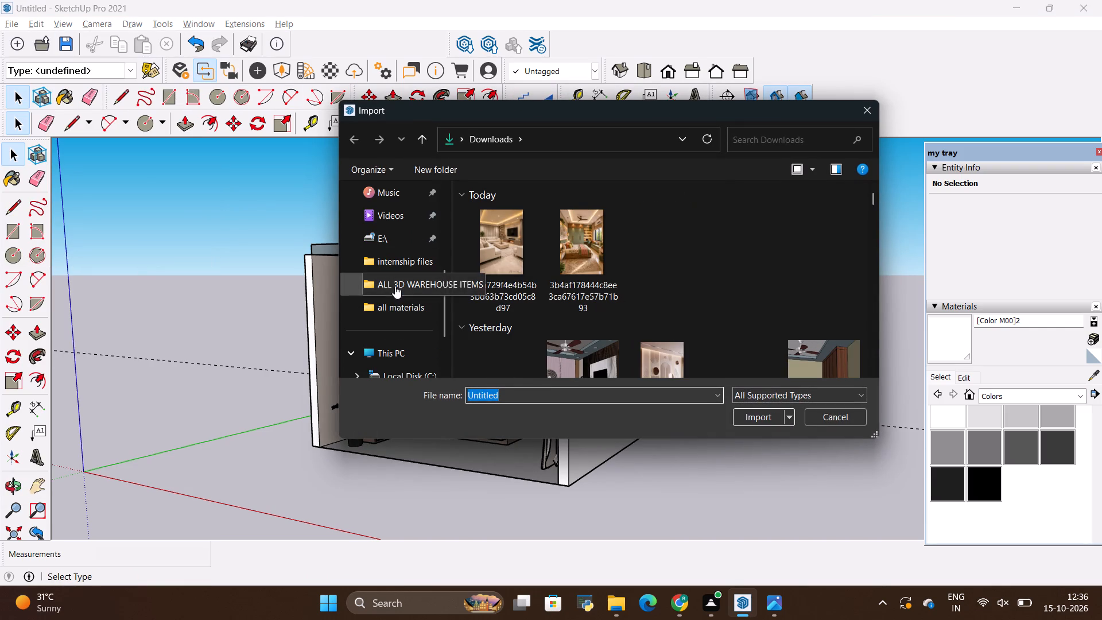
pyautogui.click(395, 286)
pyautogui.scroll(-3, 674, 313)
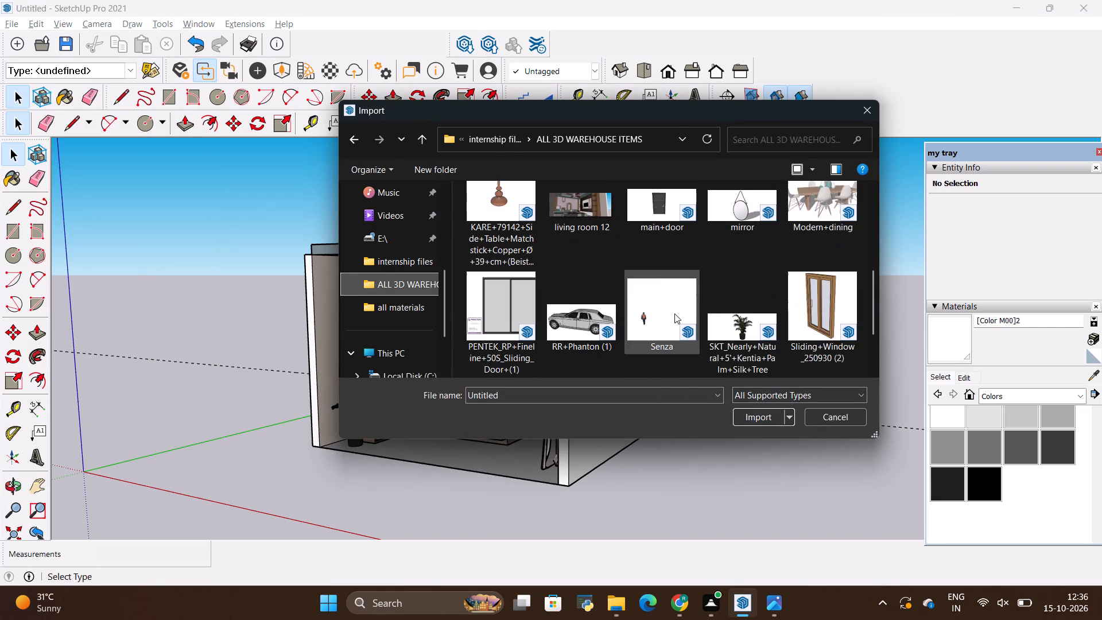
pyautogui.scroll(1, 674, 313)
pyautogui.click(717, 232)
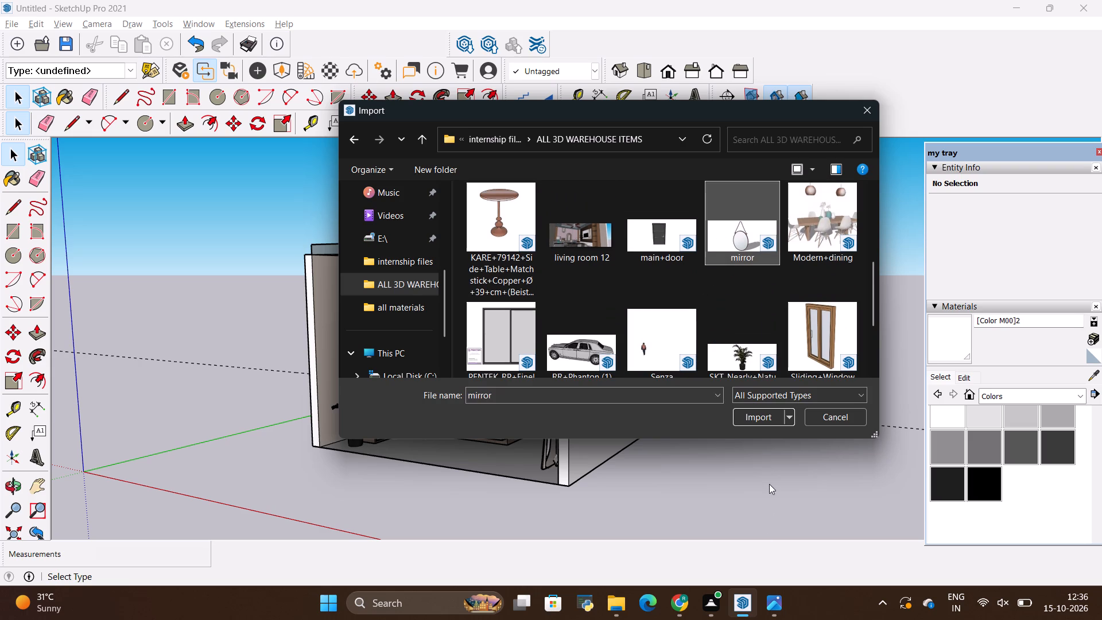
pyautogui.click(746, 415)
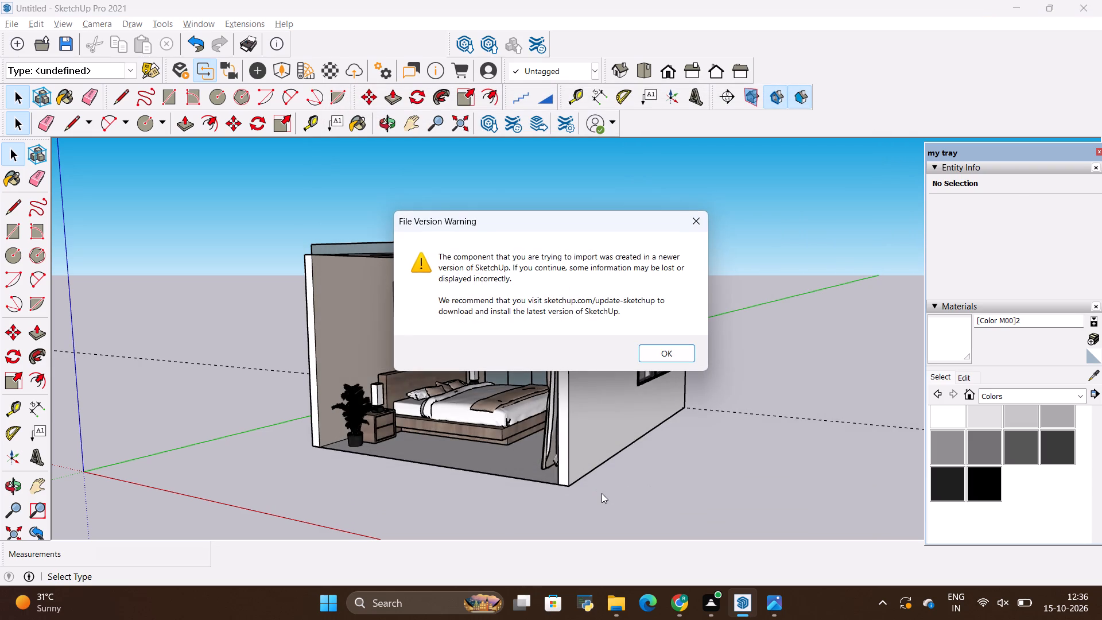
pyautogui.click(653, 344)
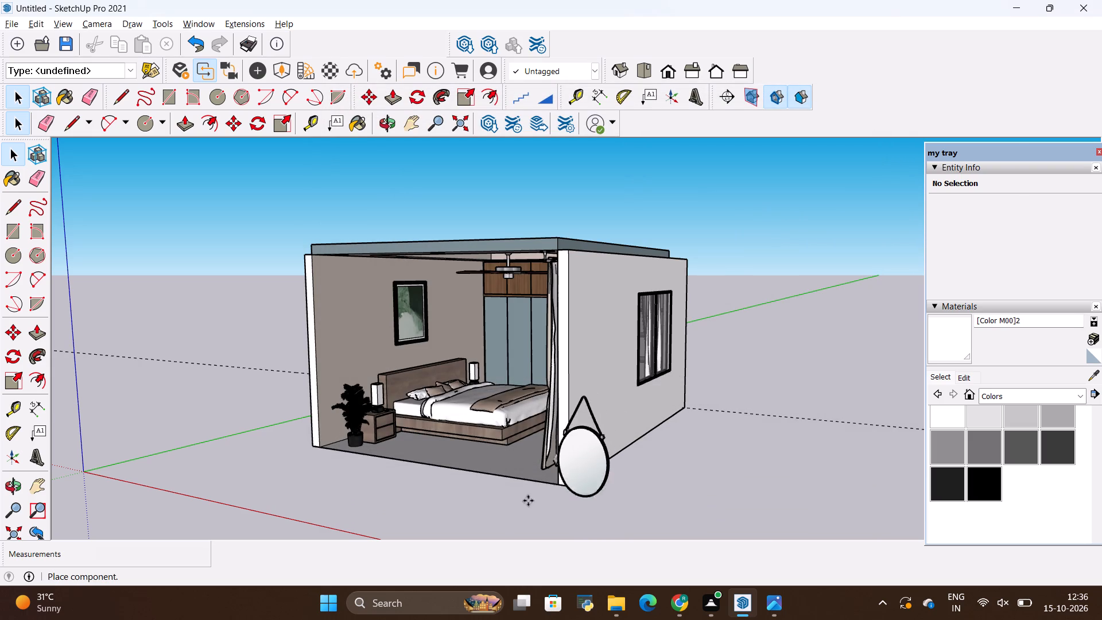
pyautogui.click(728, 473)
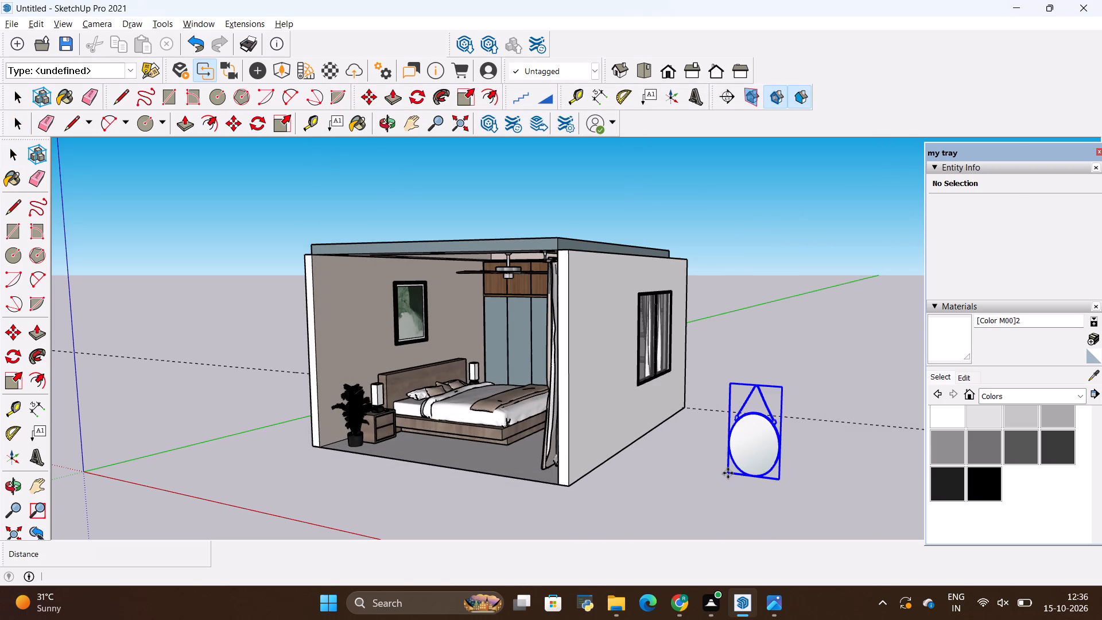
# Rotate the imported mirror on the ground about a quarter turn around a vertical axis, parallel to the window wall.
pyautogui.press('space')
pyautogui.click(700, 447)
pyautogui.click(736, 442)
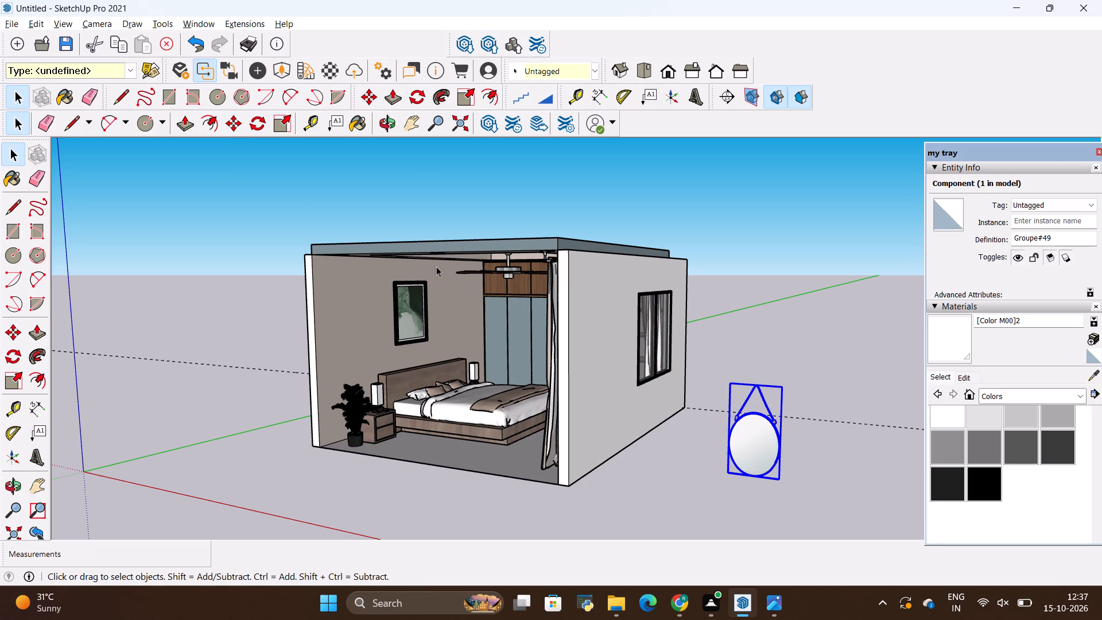
pyautogui.click(419, 93)
pyautogui.click(668, 486)
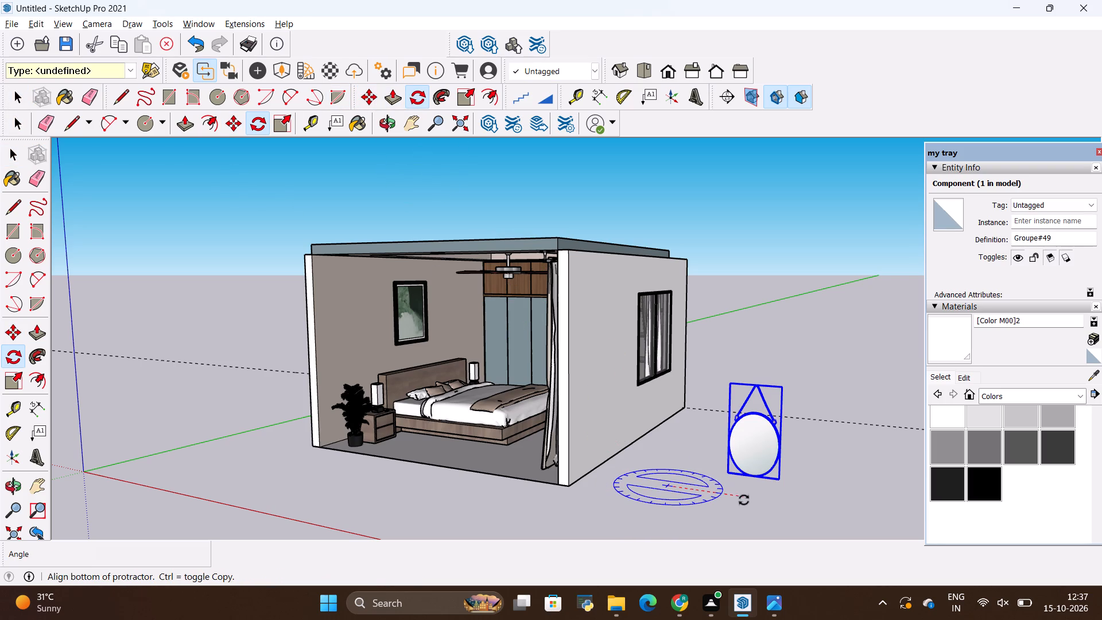
pyautogui.click(766, 501)
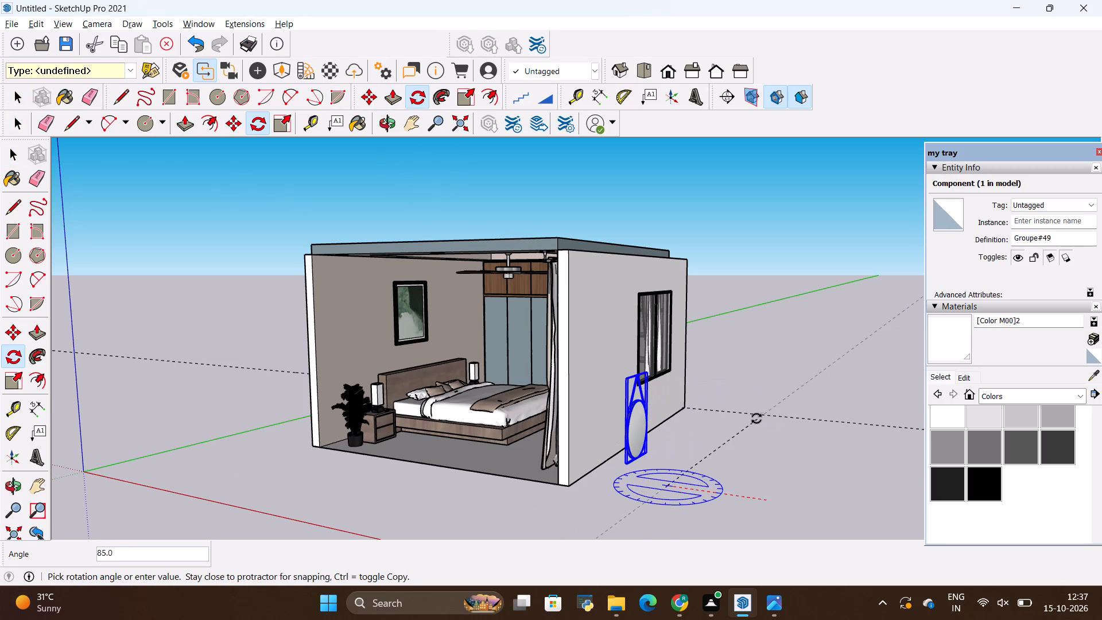
pyautogui.click(739, 418)
pyautogui.press('space')
pyautogui.click(719, 427)
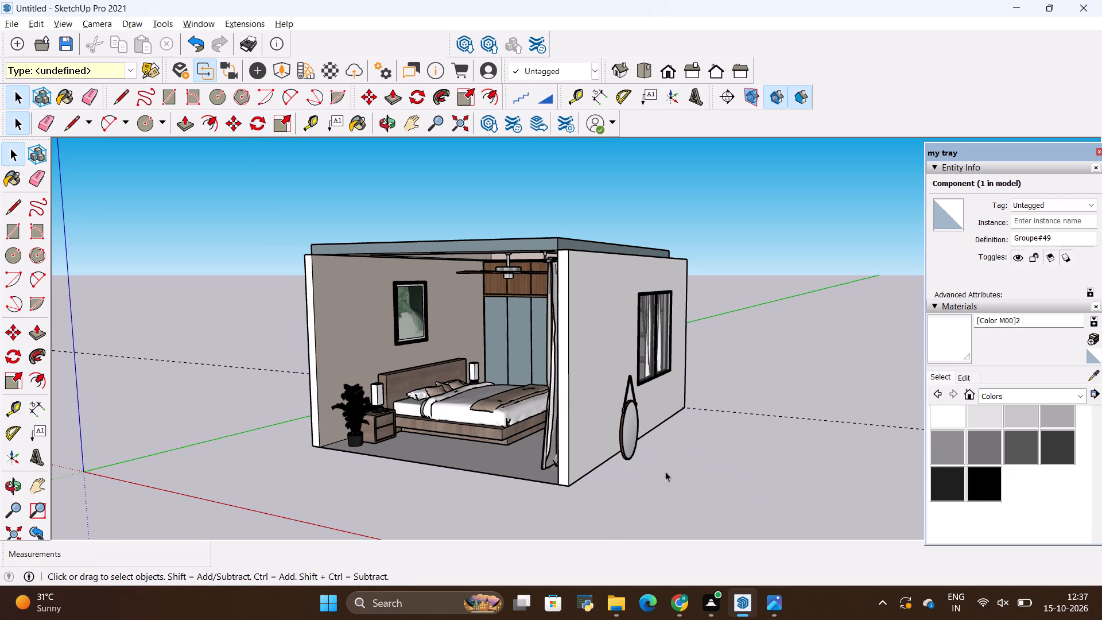
# Scale the mirror's width and height down proportionally from a top corner to about 0.58 of its size.
pyautogui.scroll(2, 618, 445)
pyautogui.click(628, 438)
pyautogui.moveTo(640, 445); pyautogui.dragTo(556, 520, button='middle')
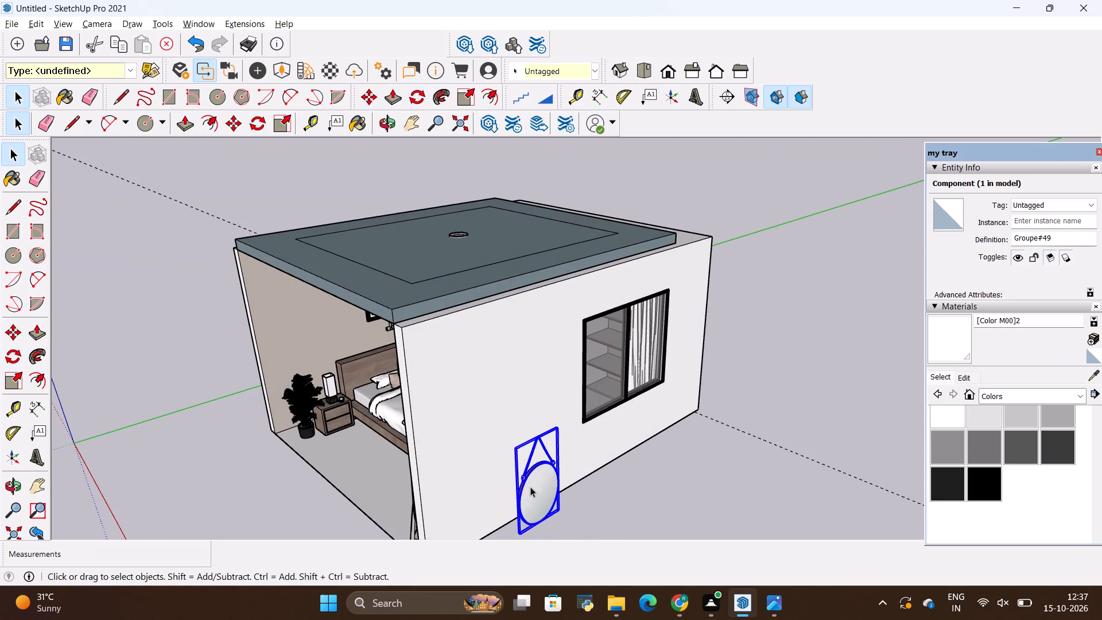
pyautogui.moveTo(579, 467); pyautogui.dragTo(669, 426, button='middle')
pyautogui.scroll(10, 622, 417)
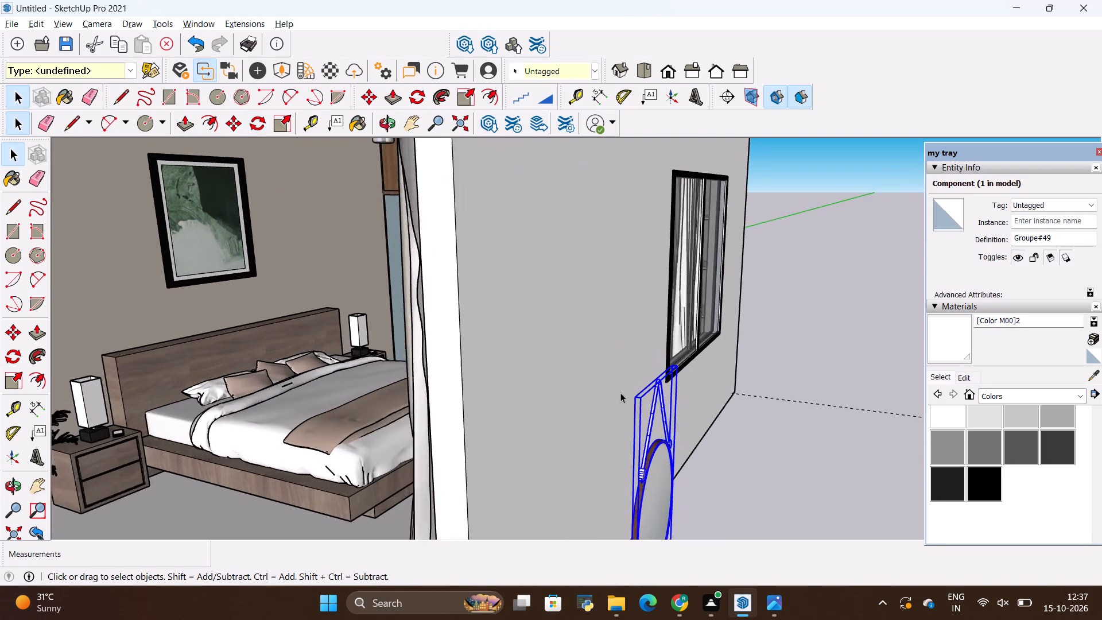
pyautogui.press('s')
pyautogui.scroll(6, 623, 395)
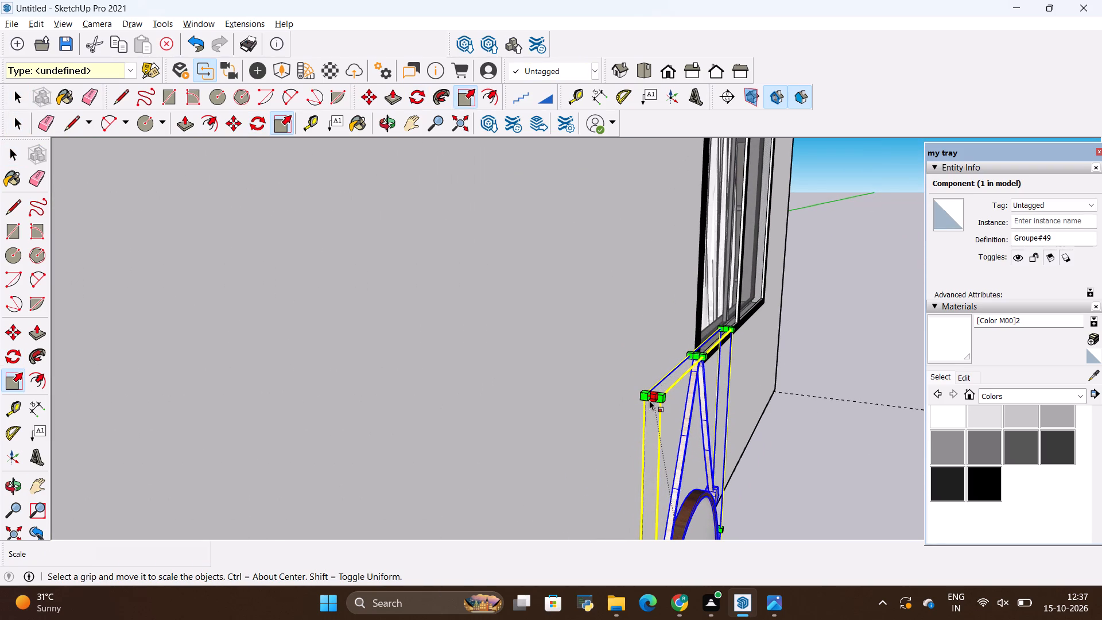
pyautogui.click(649, 400)
pyautogui.scroll(-15, 612, 421)
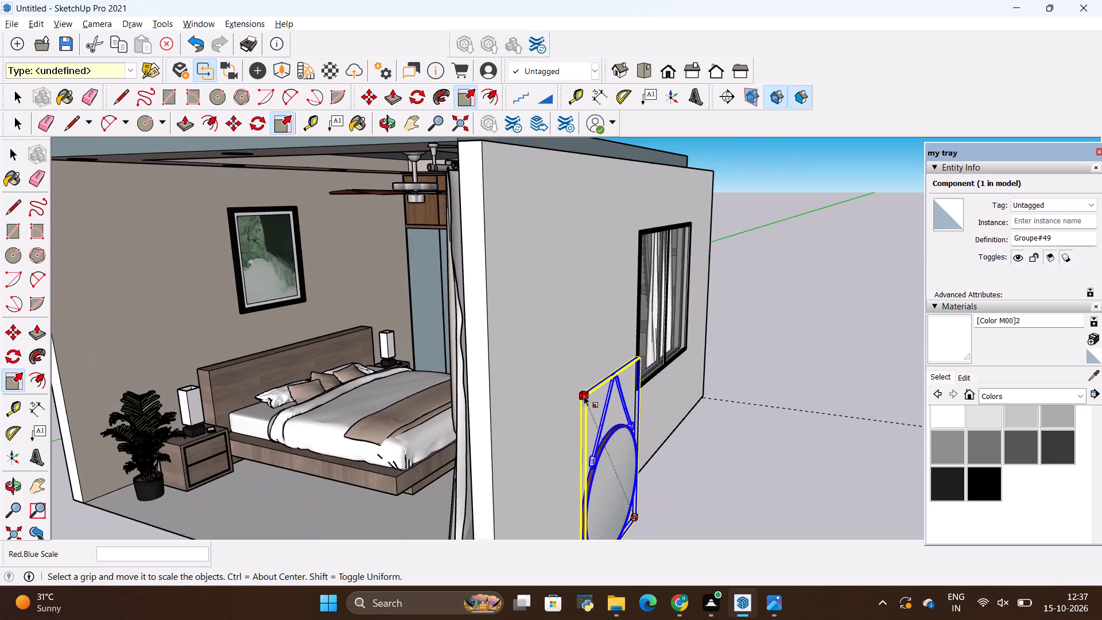
pyautogui.scroll(-2, 584, 396)
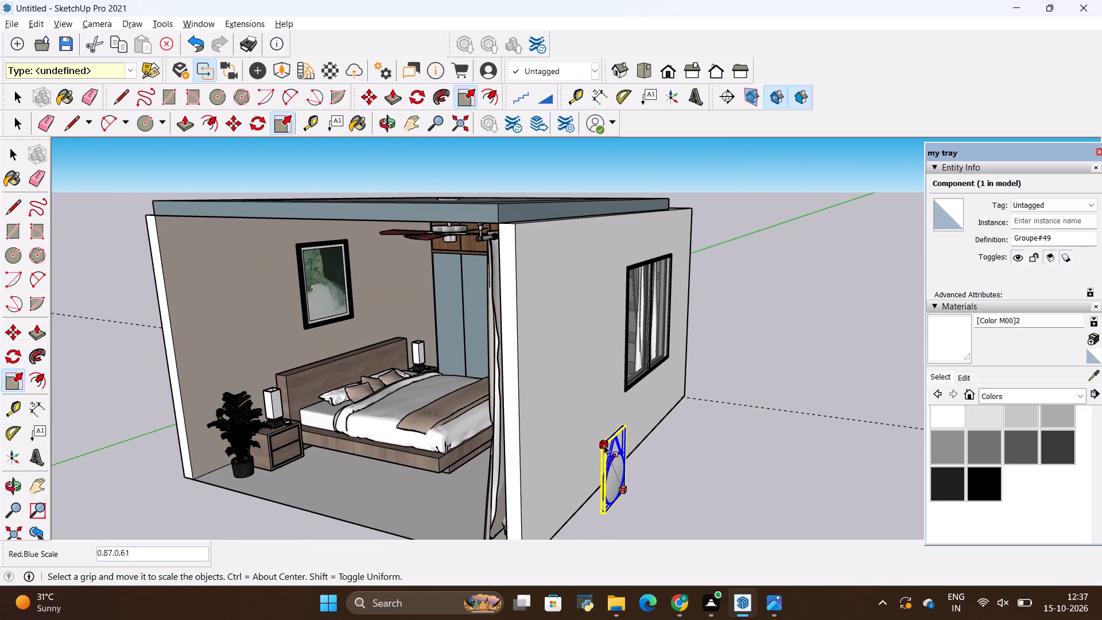
pyautogui.scroll(3, 604, 445)
pyautogui.moveTo(603, 447); pyautogui.dragTo(453, 407, button='middle')
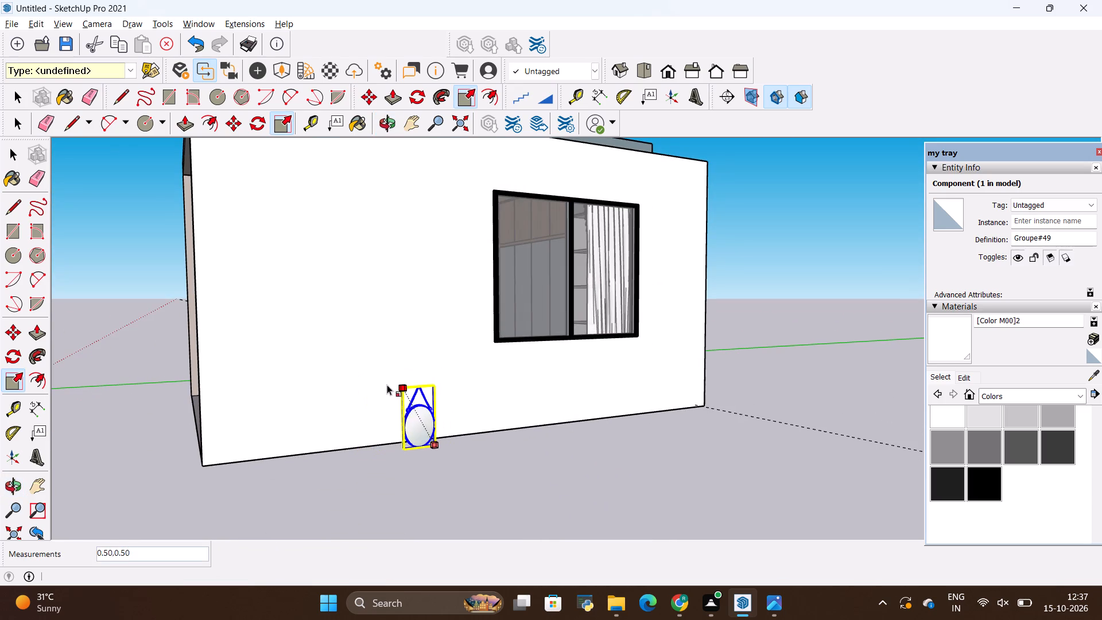
pyautogui.click(390, 369)
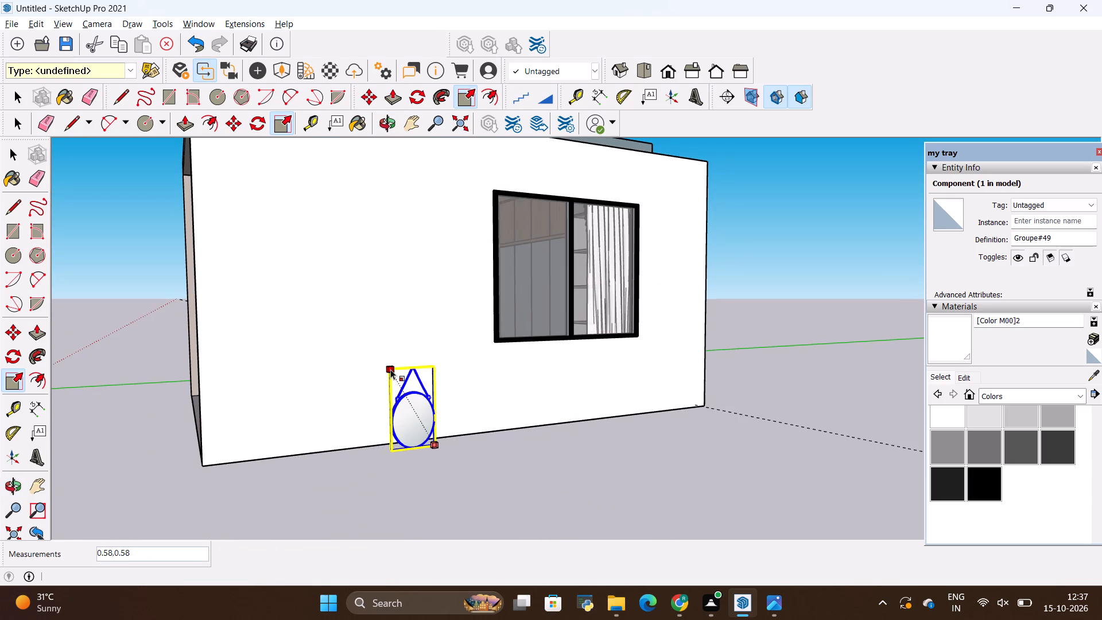
pyautogui.scroll(6, 399, 413)
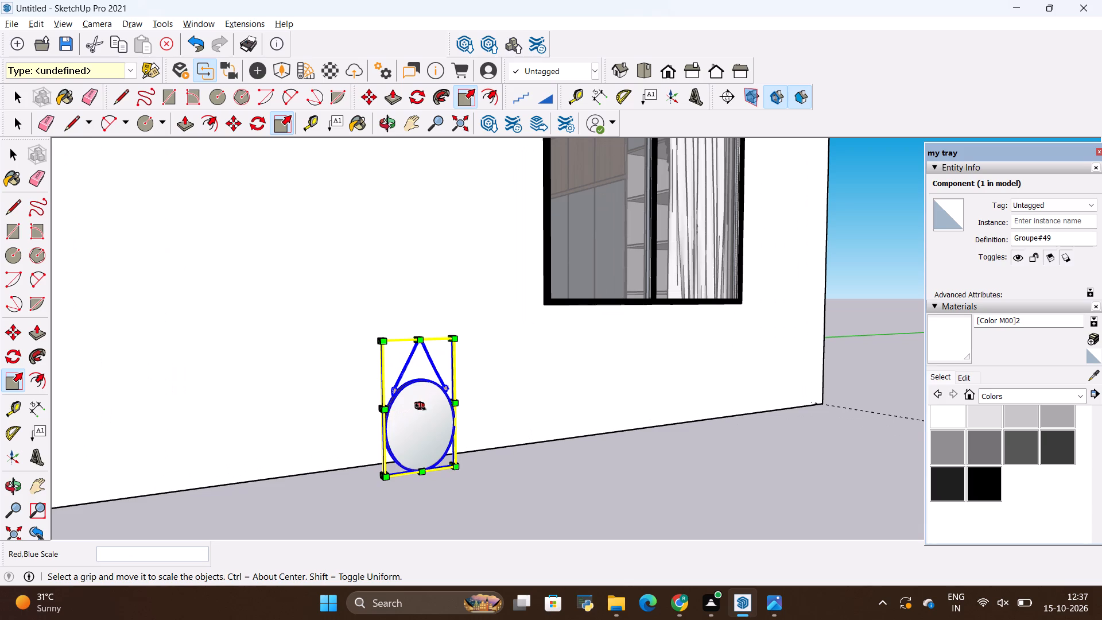
pyautogui.click(421, 408)
pyautogui.click(424, 408)
pyautogui.press('space')
pyautogui.click(529, 452)
pyautogui.scroll(-4, 512, 415)
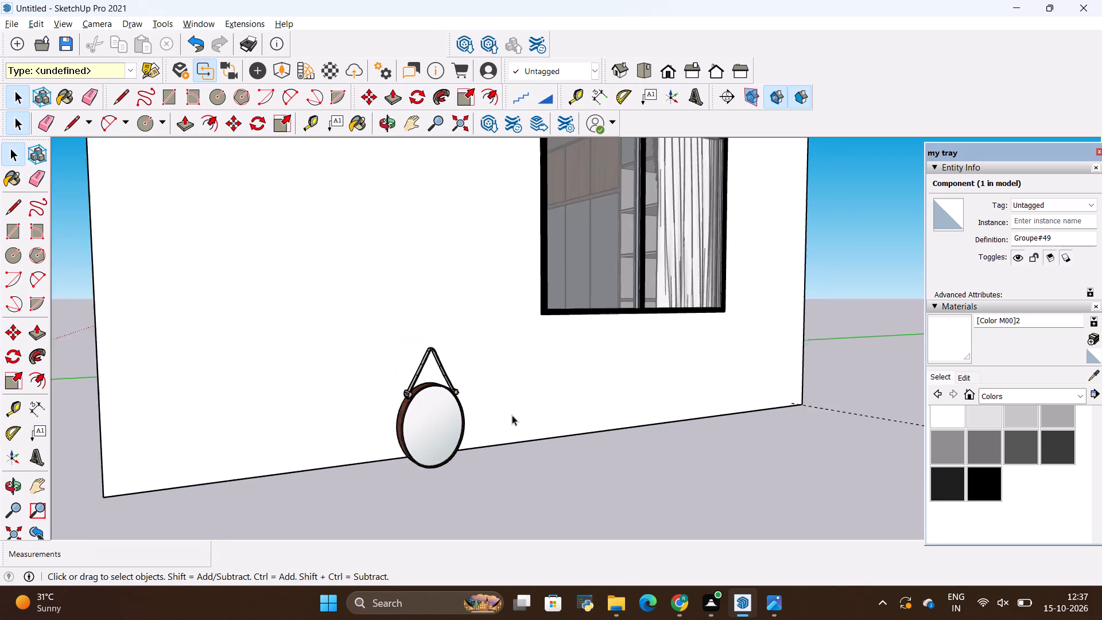
# Move the mirror into the room onto the headboard wall, between the framed picture and the wardrobe.
pyautogui.moveTo(343, 422); pyautogui.dragTo(444, 486, button='middle')
pyautogui.click(590, 504)
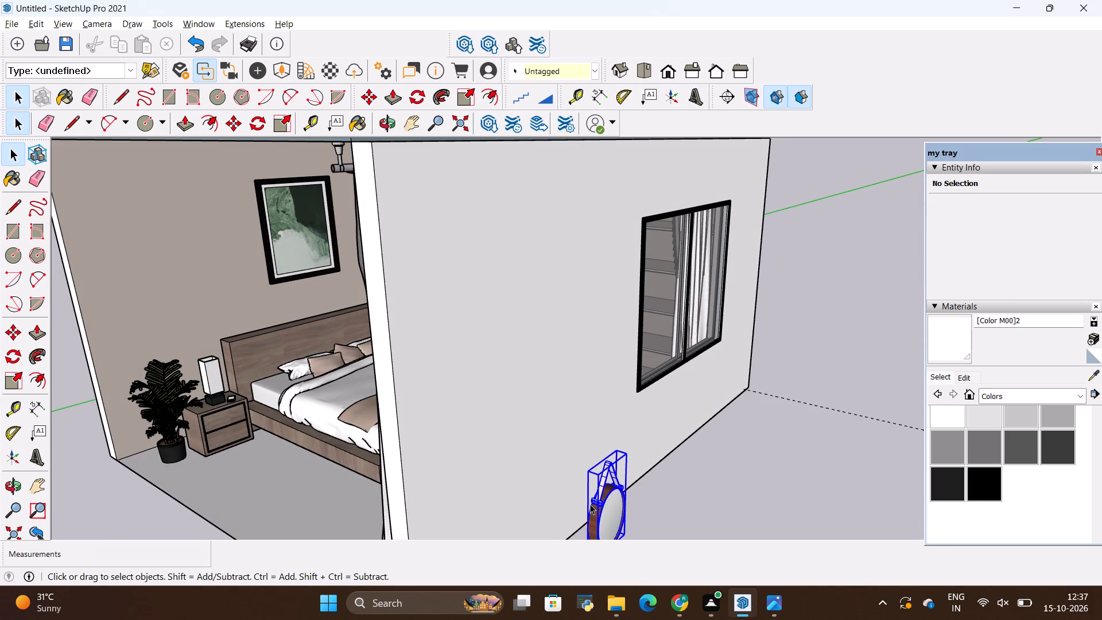
pyautogui.press('m')
pyautogui.moveTo(585, 469); pyautogui.dragTo(574, 468)
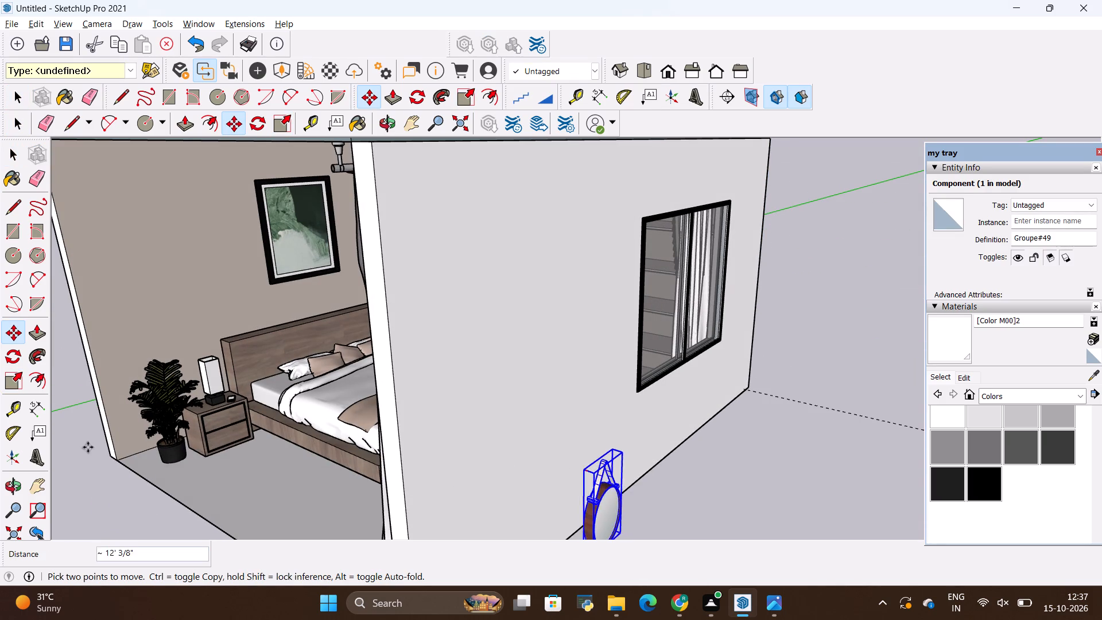
pyautogui.scroll(-9, 85, 436)
pyautogui.moveTo(115, 417); pyautogui.dragTo(259, 385, button='middle')
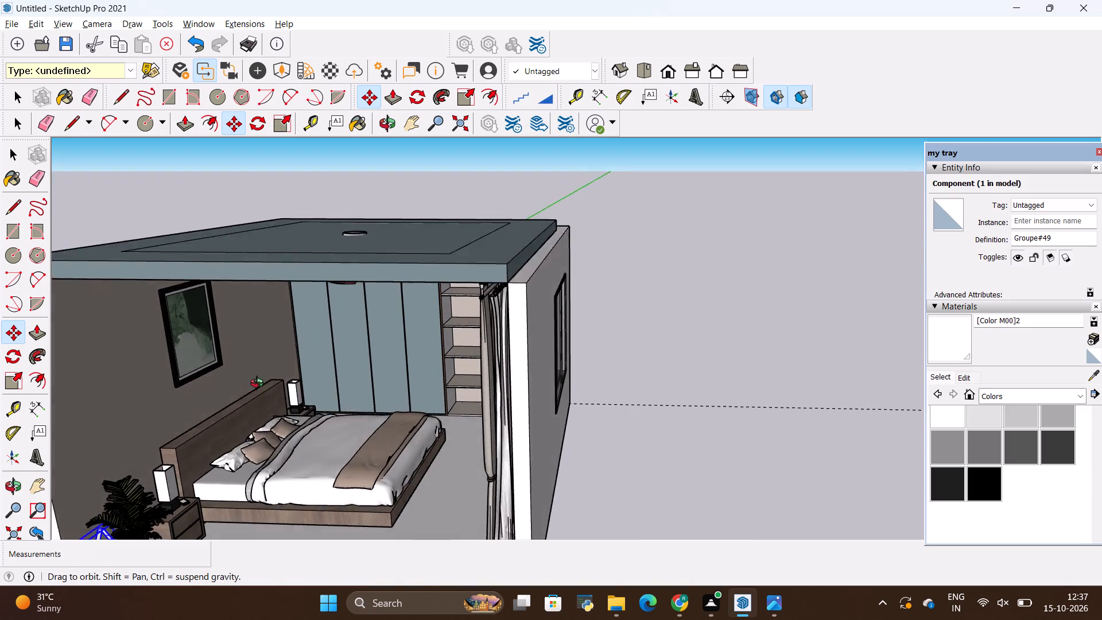
pyautogui.moveTo(259, 385); pyautogui.dragTo(257, 371, button='middle')
pyautogui.scroll(11, 222, 264)
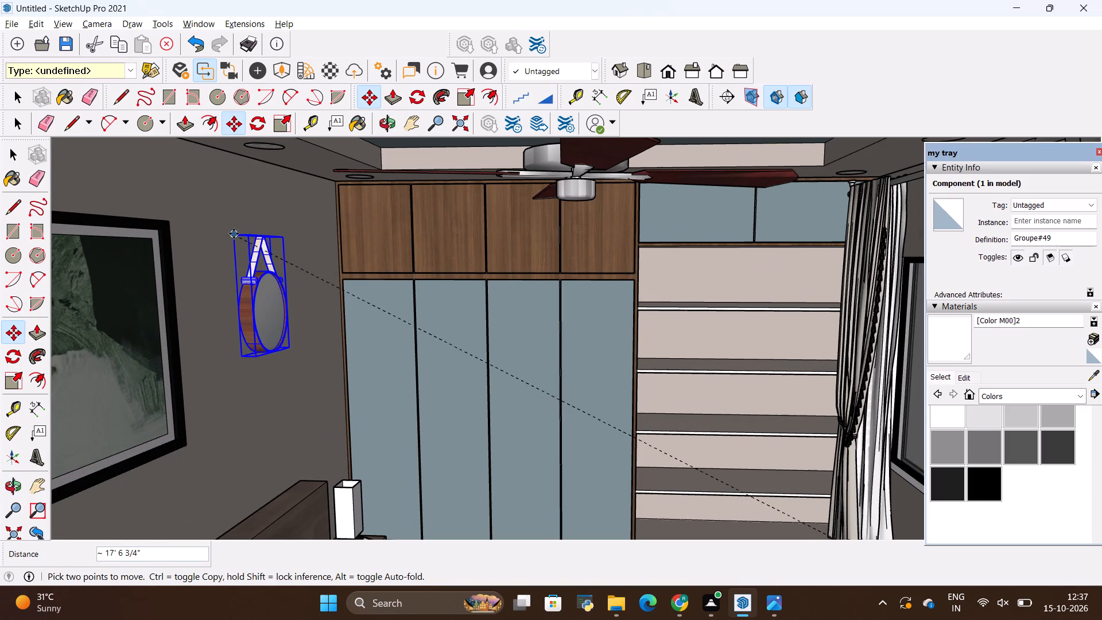
pyautogui.click(245, 226)
pyautogui.press('space')
pyautogui.click(292, 364)
# Examine the hung mirror against the picture, wardrobe, fan and curtains from the room's open front.
pyautogui.scroll(-10, 301, 385)
pyautogui.moveTo(312, 381); pyautogui.dragTo(279, 308, button='middle')
pyautogui.scroll(5, 281, 309)
pyautogui.scroll(-5, 274, 313)
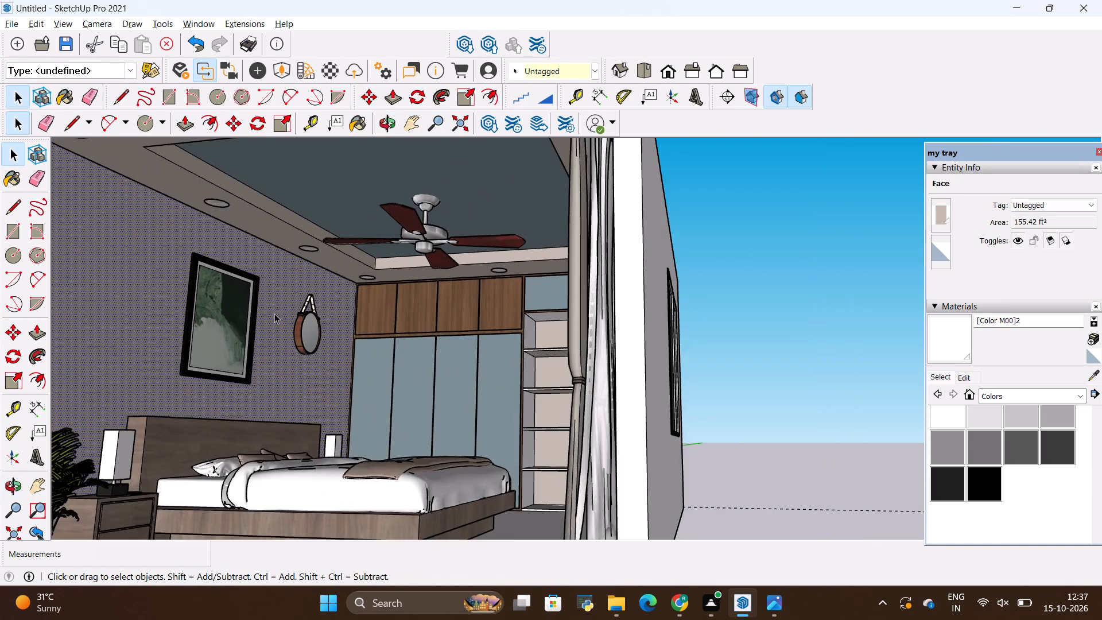
pyautogui.scroll(-4, 274, 313)
pyautogui.press('space')
pyautogui.click(709, 343)
pyautogui.scroll(-11, 714, 328)
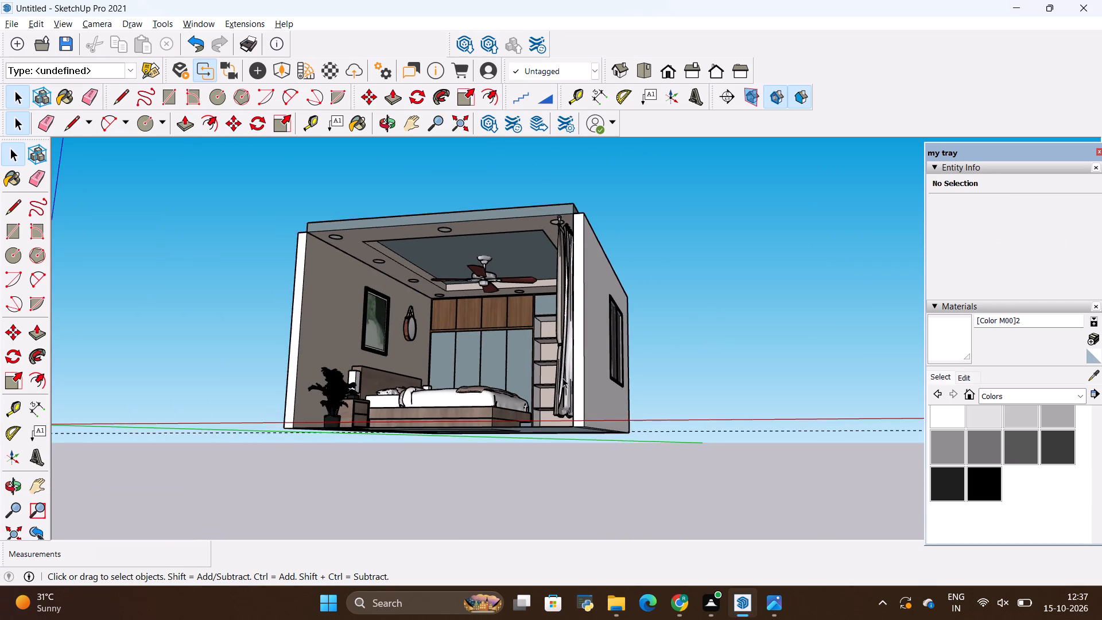
pyautogui.moveTo(562, 378); pyautogui.dragTo(689, 393, button='middle')
pyautogui.scroll(8, 639, 359)
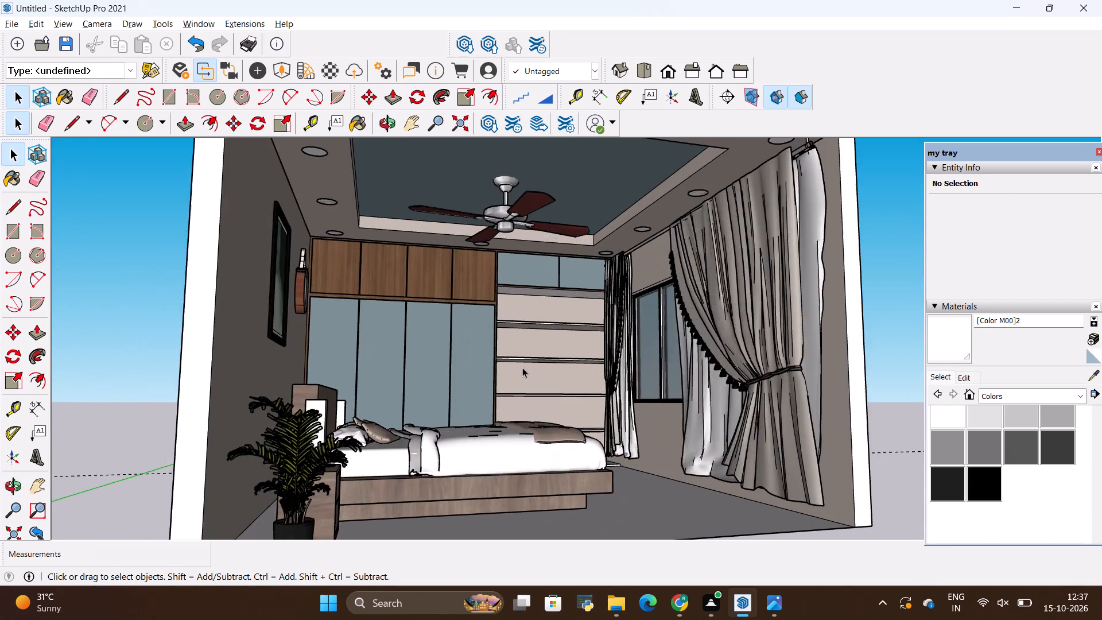
pyautogui.scroll(1, 522, 367)
pyautogui.scroll(-3, 523, 366)
pyautogui.moveTo(521, 363); pyautogui.dragTo(492, 367, button='middle')
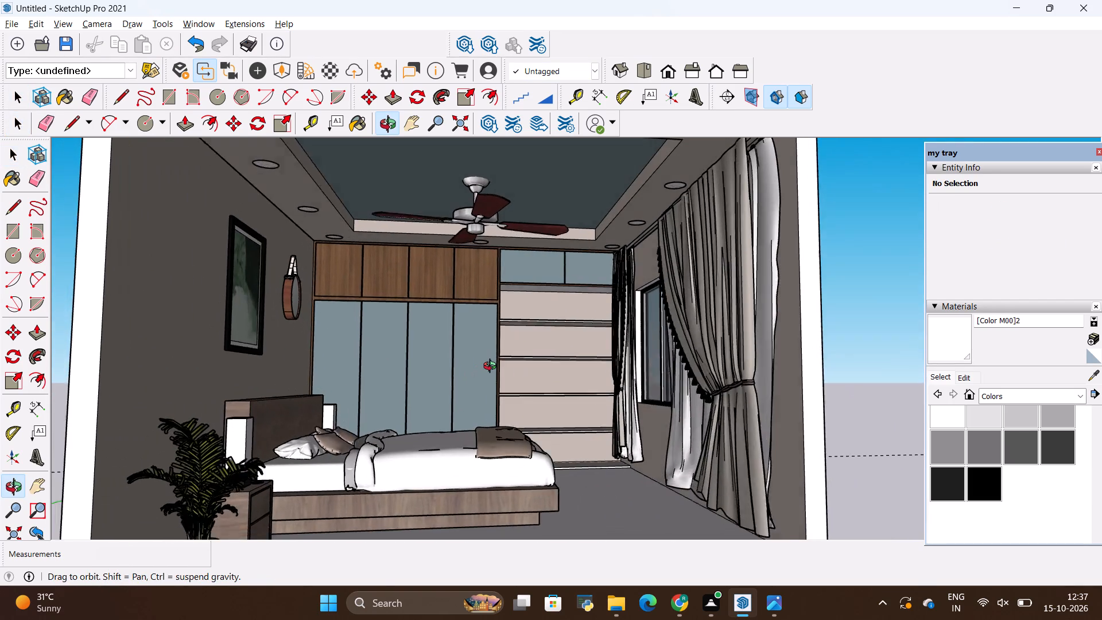
pyautogui.moveTo(492, 367); pyautogui.dragTo(494, 367, button='middle')
pyautogui.scroll(1, 443, 361)
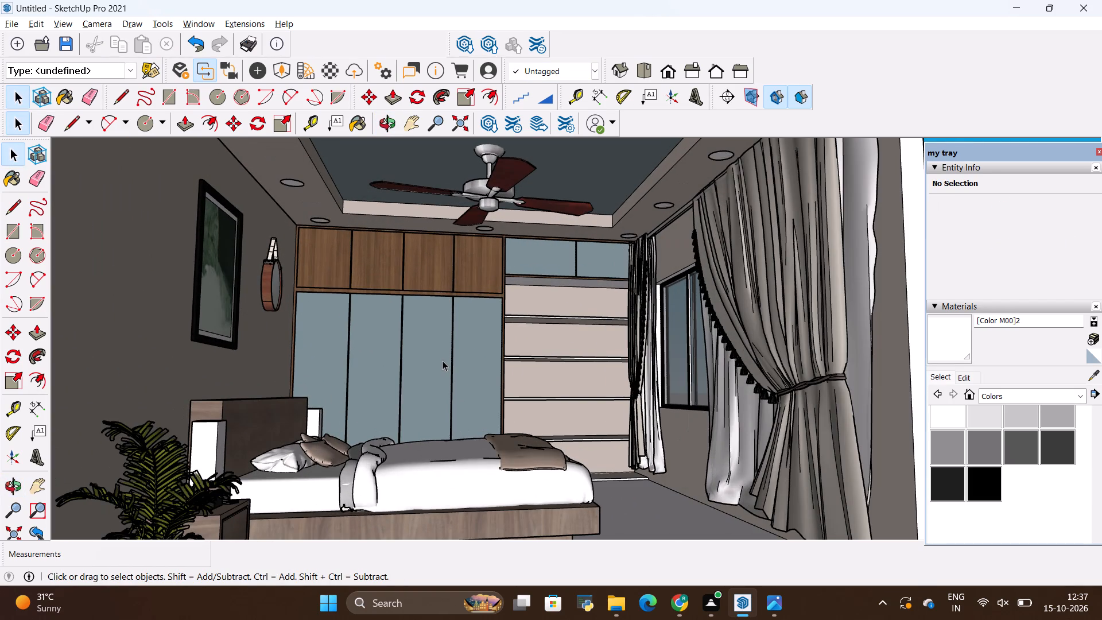
pyautogui.scroll(-9, 436, 327)
pyautogui.moveTo(569, 319); pyautogui.dragTo(564, 381, button='middle')
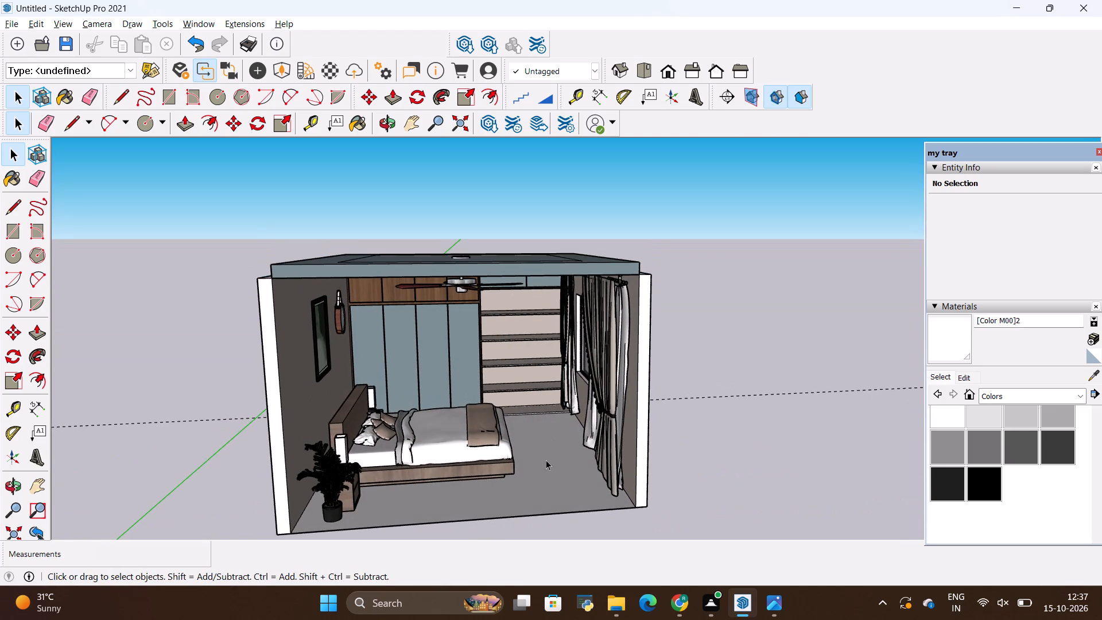
# Select the floor face and set up a new material textured with the white marble image download (2) from the all materials folder.
pyautogui.click(546, 460)
pyautogui.scroll(-4, 983, 280)
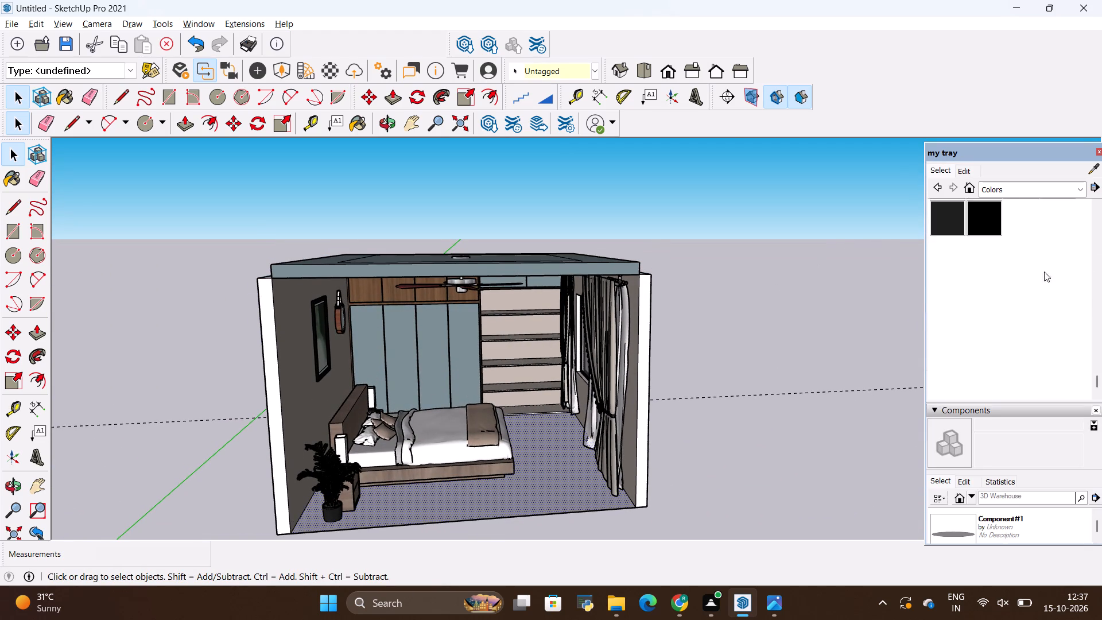
pyautogui.scroll(11, 1061, 272)
pyautogui.scroll(4, 1084, 180)
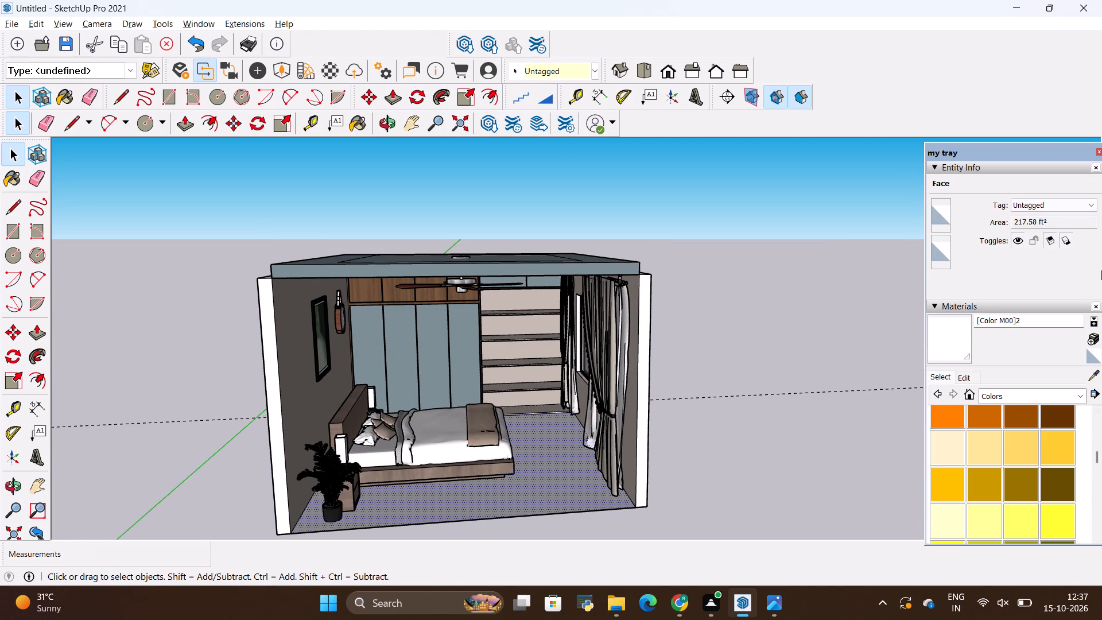
pyautogui.click(1092, 342)
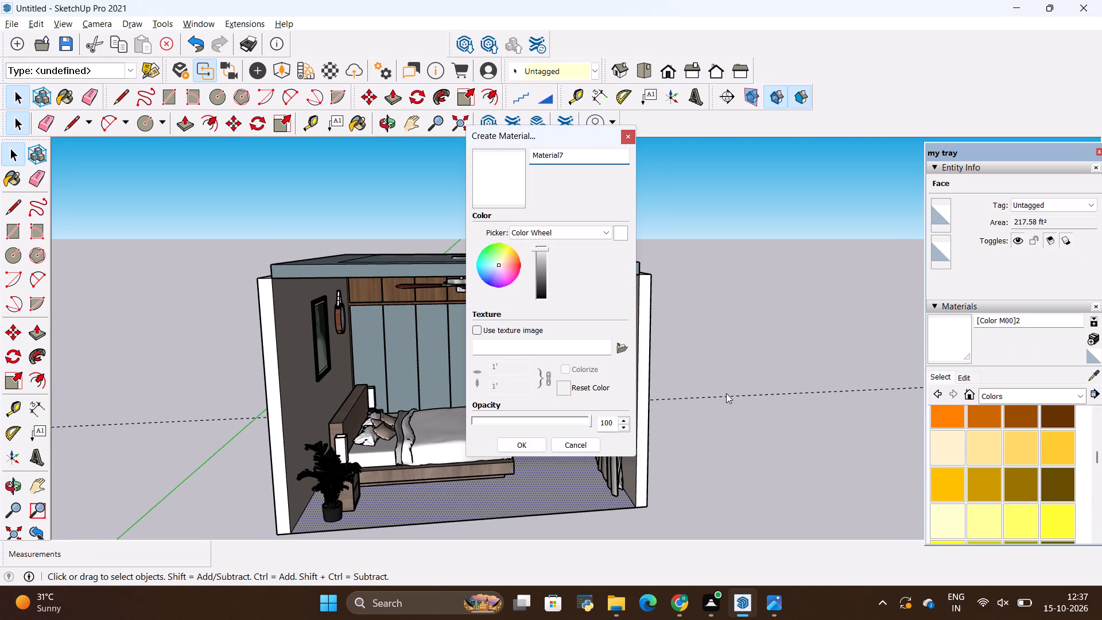
pyautogui.click(627, 359)
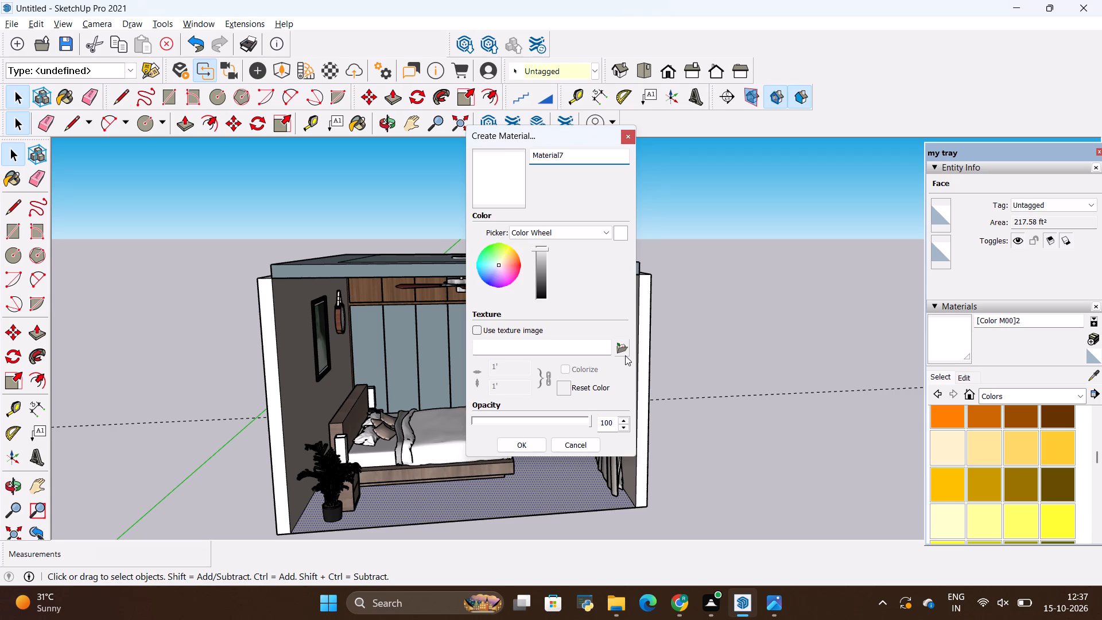
pyautogui.click(622, 351)
pyautogui.scroll(-8, 584, 298)
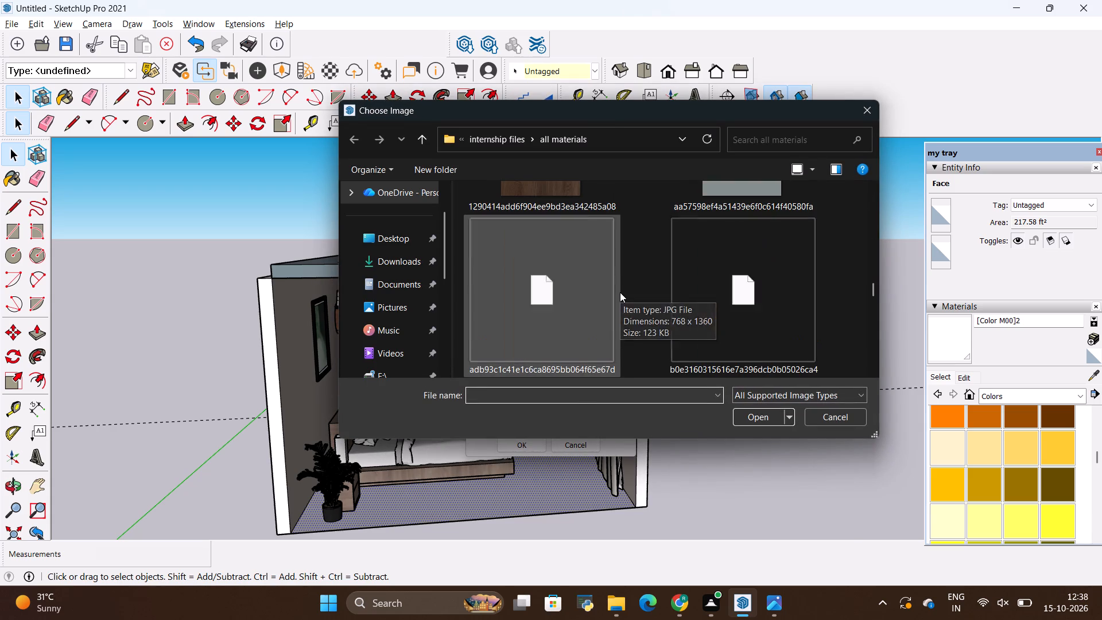
pyautogui.scroll(-6, 607, 294)
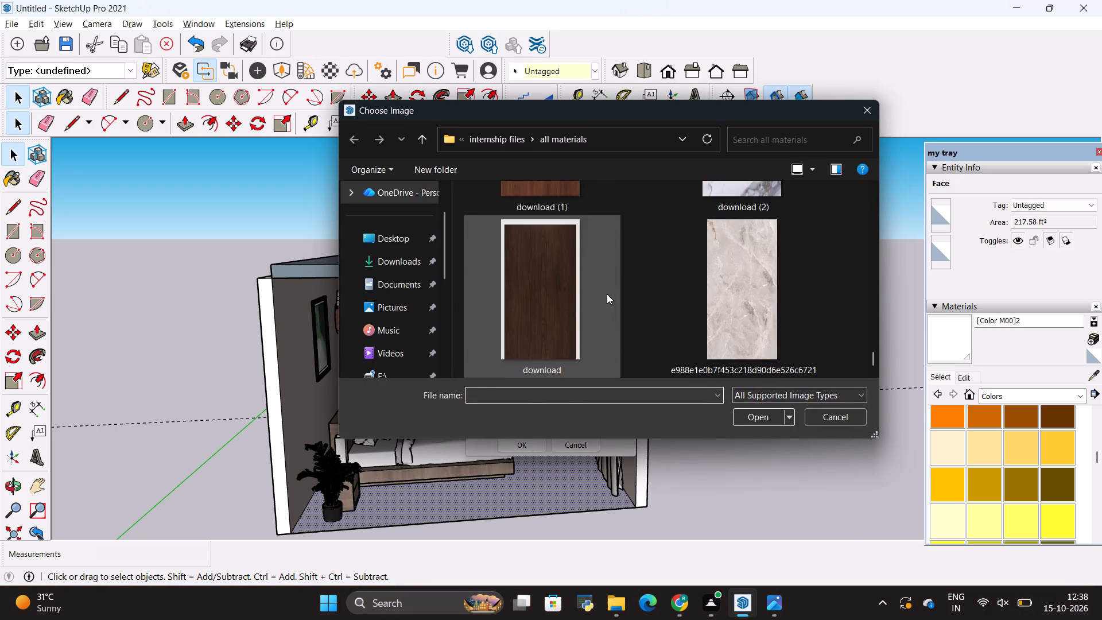
pyautogui.scroll(2, 607, 294)
pyautogui.scroll(-1, 662, 307)
pyautogui.click(719, 297)
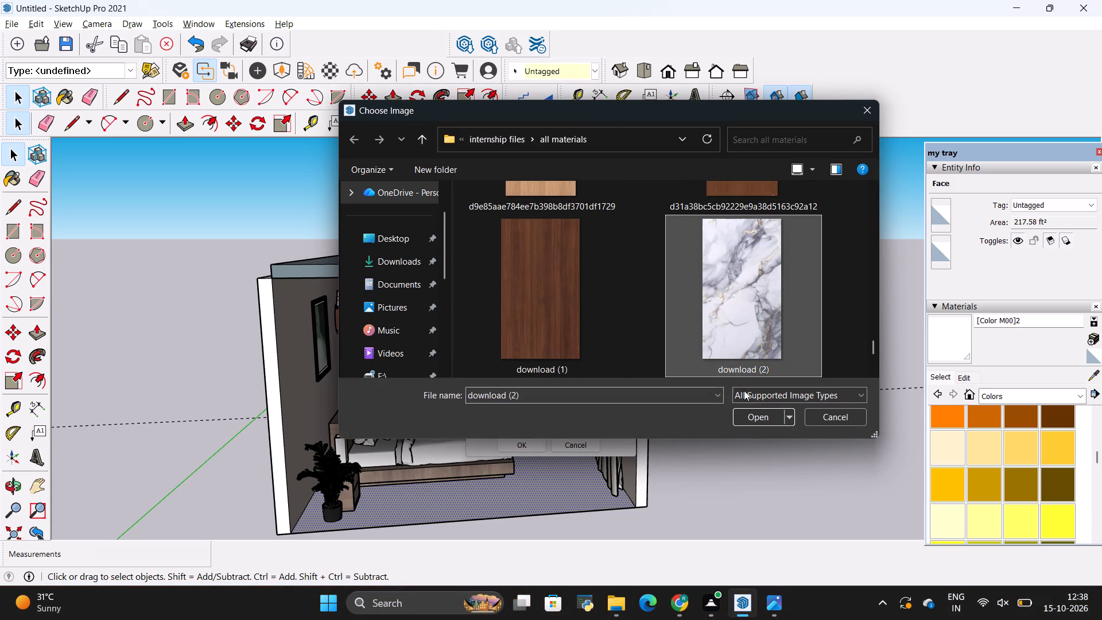
pyautogui.click(756, 425)
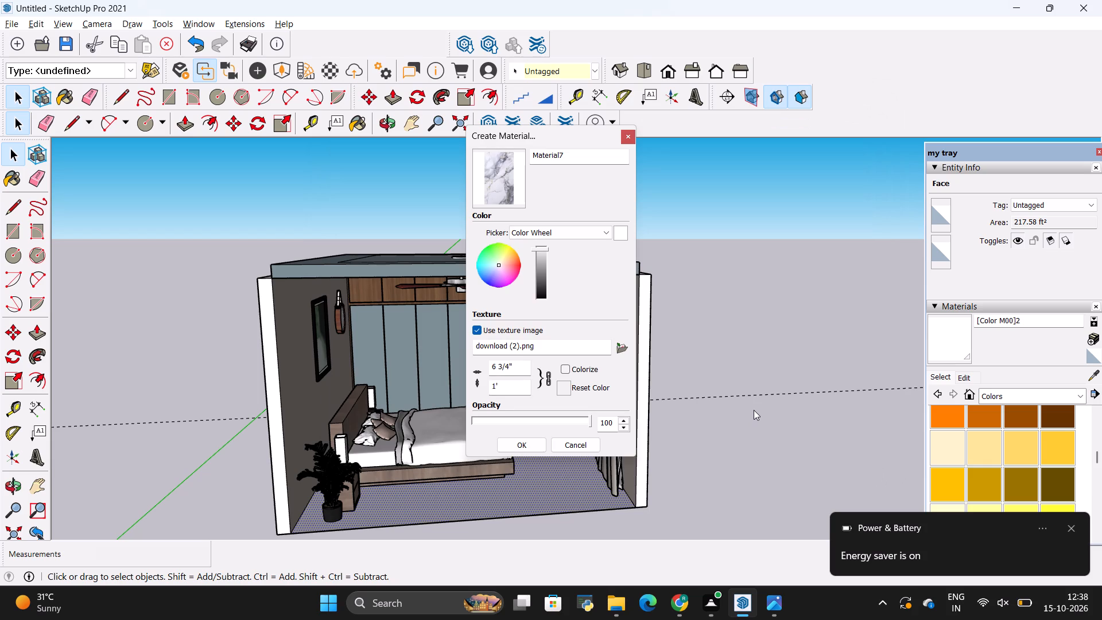
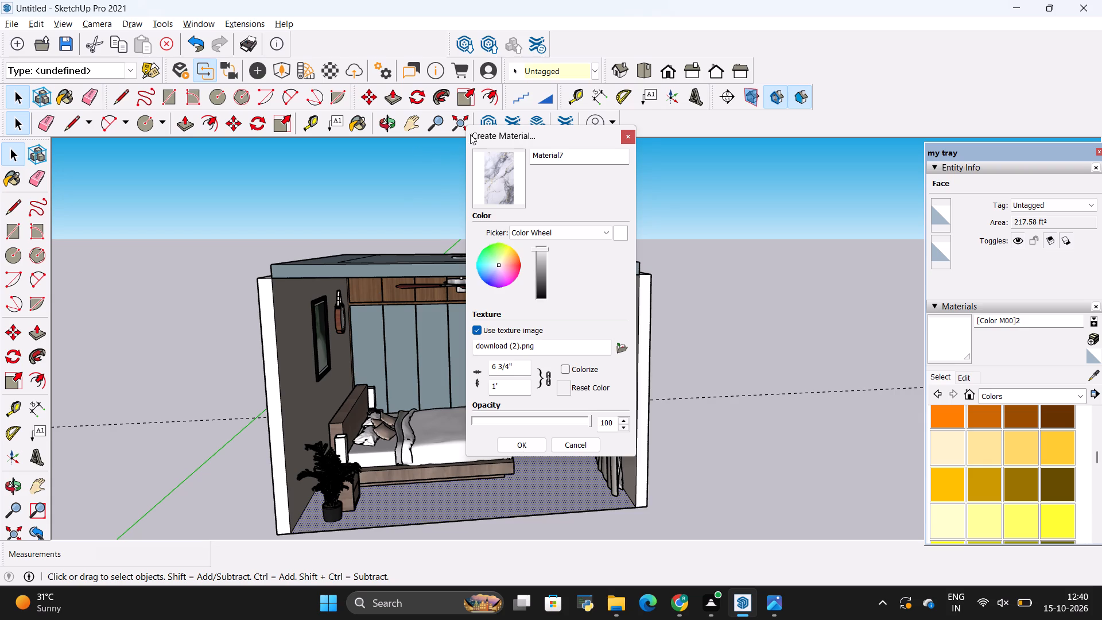
# Set the marble texture's height to 20' and finish creating the material.
pyautogui.press('space')
pyautogui.click(752, 279)
pyautogui.click(502, 383)
pyautogui.press('BackSpace')
pyautogui.press('BackSpace')
pyautogui.press('BackSpace')
pyautogui.write("20'")
pyautogui.press('Return')
pyautogui.click(535, 452)
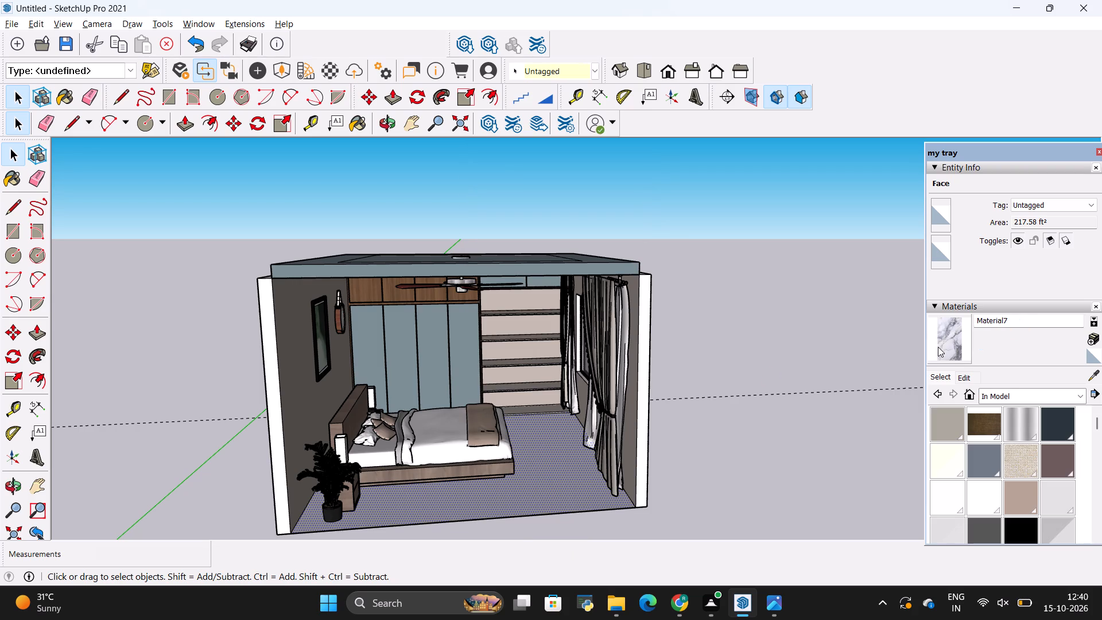
# Paint the bedroom floor with the new white marble material and clear the selection.
pyautogui.click(942, 343)
pyautogui.click(577, 488)
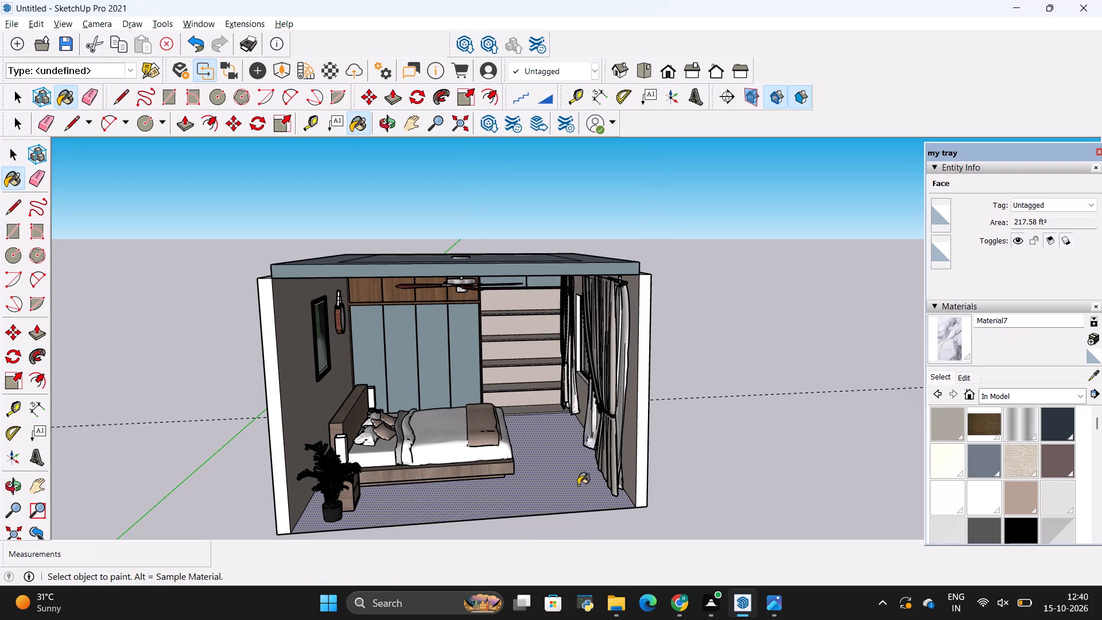
pyautogui.press('space')
pyautogui.click(657, 453)
# Examine the marble floor together with the bed, wardrobe, curtains and ceiling from inside and outside the room.
pyautogui.scroll(-5, 668, 420)
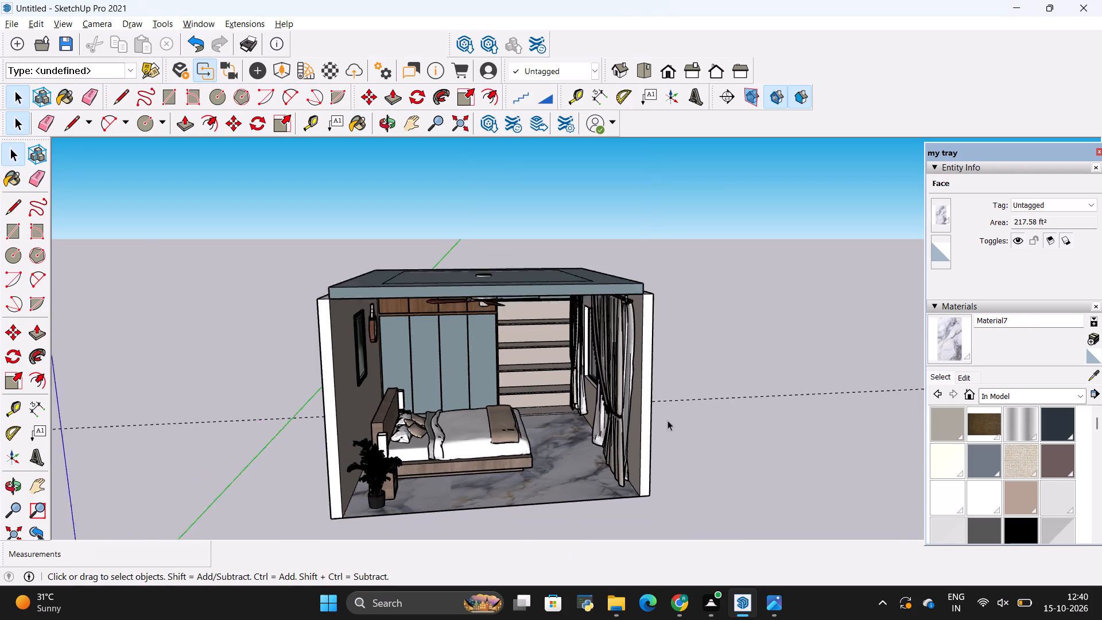
pyautogui.moveTo(650, 472); pyautogui.dragTo(584, 462, button='middle')
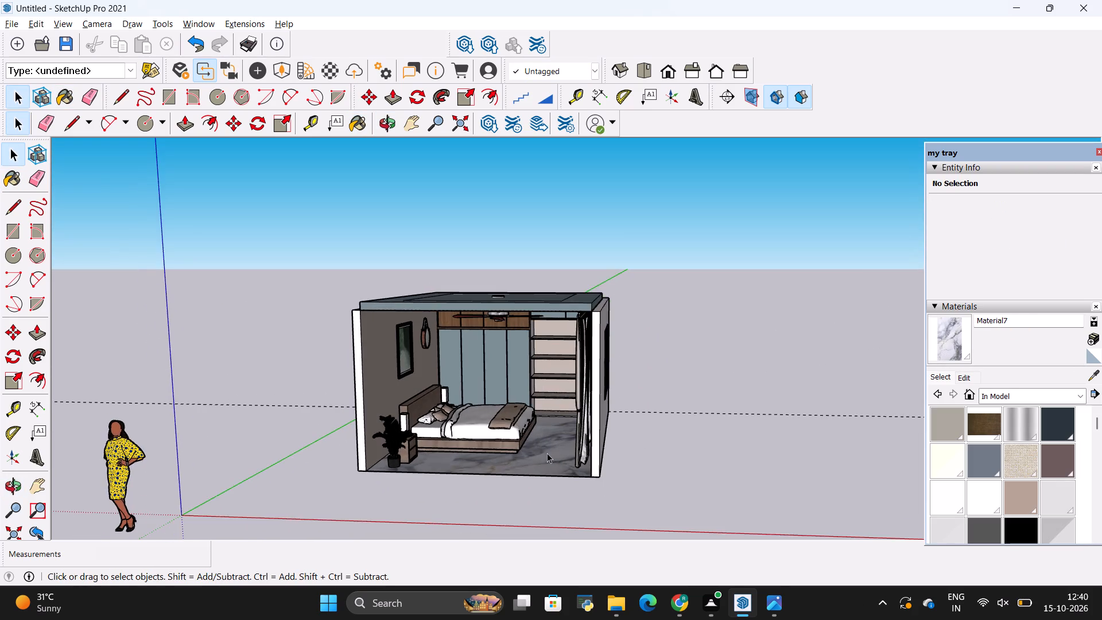
pyautogui.scroll(11, 546, 452)
pyautogui.scroll(3, 455, 354)
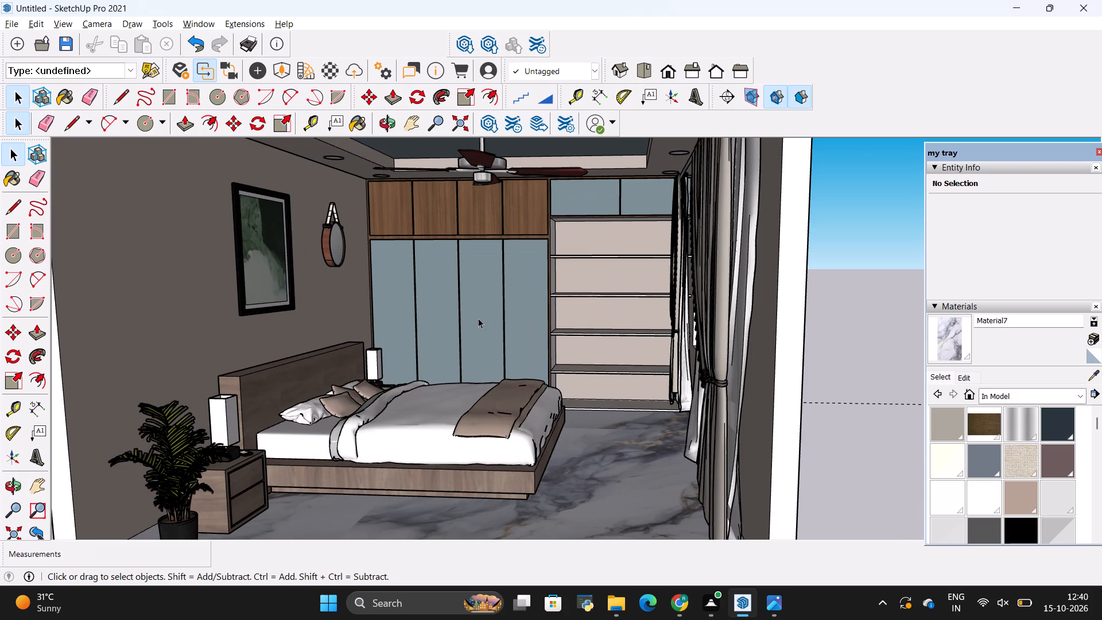
pyautogui.scroll(-4, 490, 300)
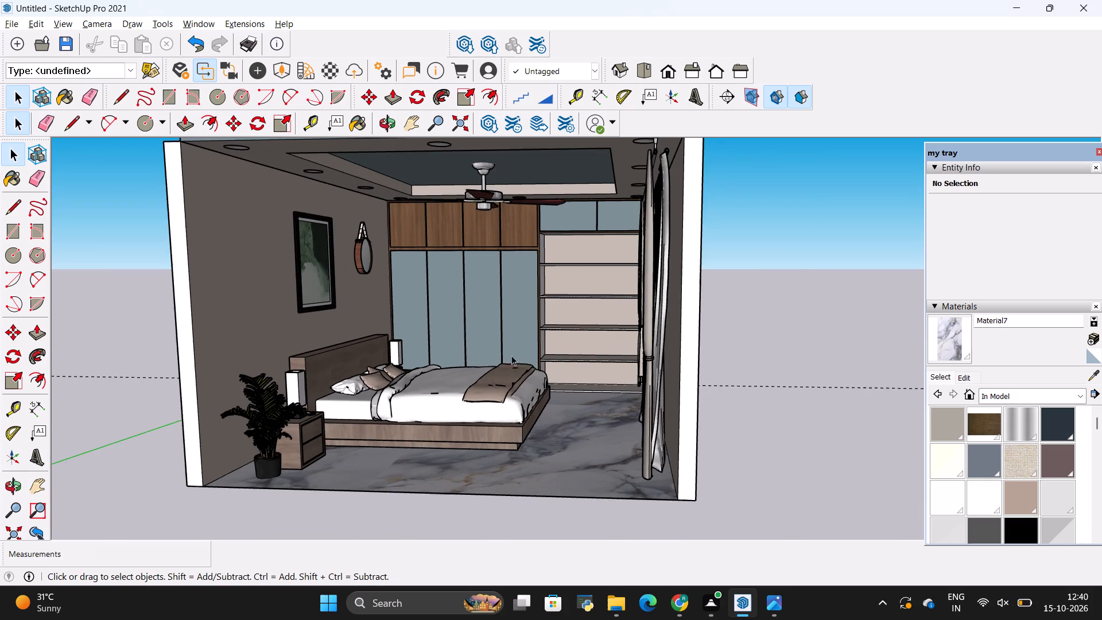
pyautogui.moveTo(513, 358); pyautogui.dragTo(614, 364, button='middle')
pyautogui.scroll(2, 630, 448)
pyautogui.scroll(4, 494, 342)
pyautogui.scroll(-4, 484, 326)
pyautogui.moveTo(637, 290); pyautogui.dragTo(636, 293, button='middle')
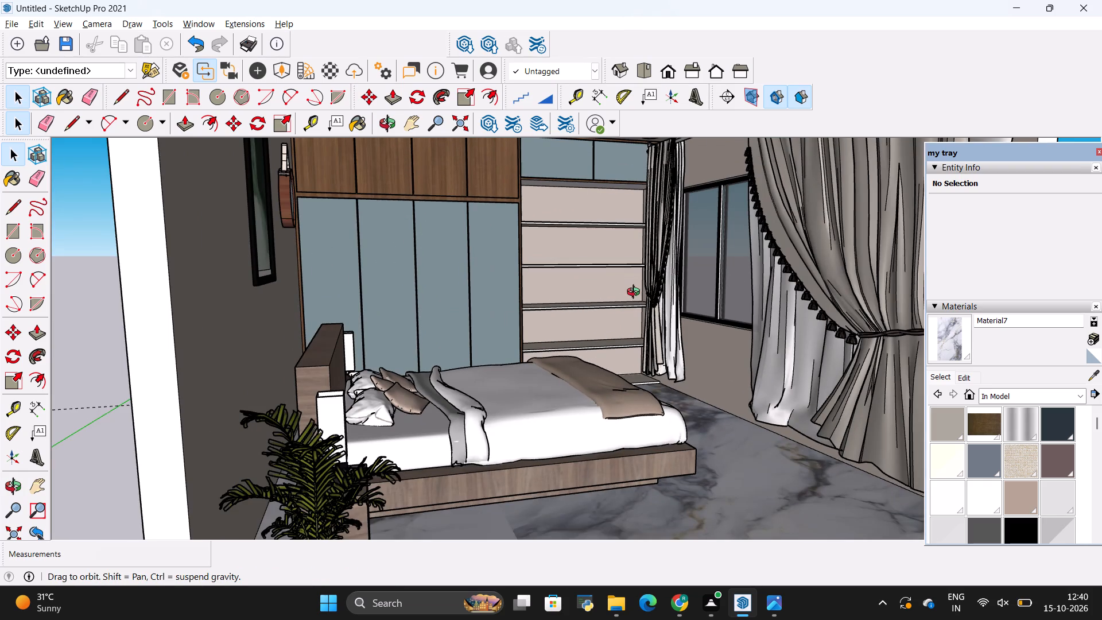
pyautogui.moveTo(636, 293); pyautogui.dragTo(610, 304, button='middle')
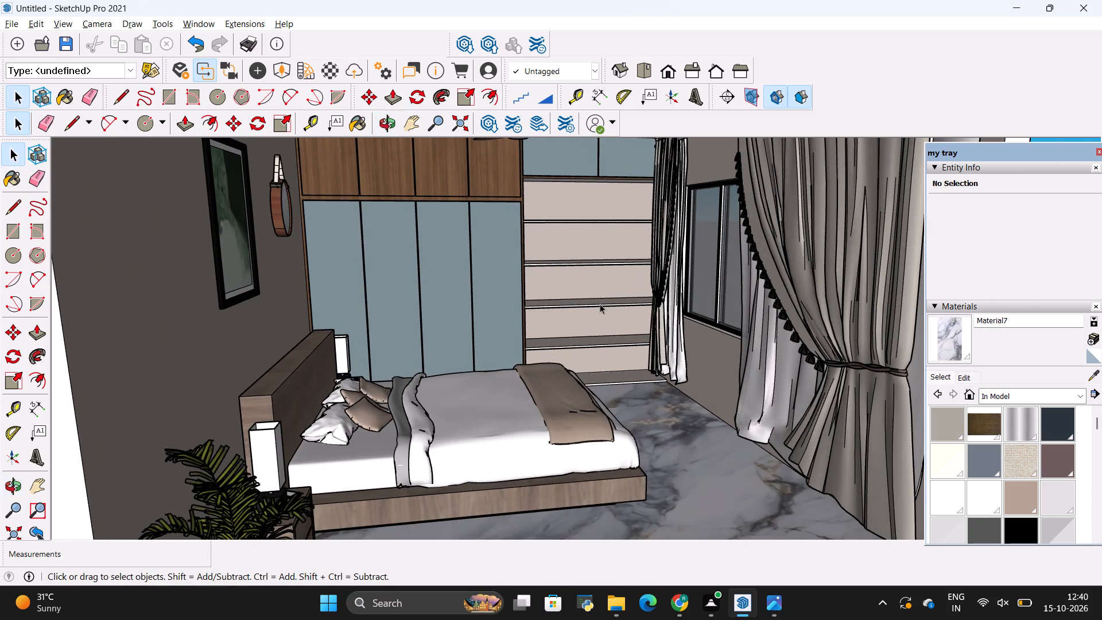
pyautogui.scroll(1, 600, 304)
pyautogui.scroll(-14, 600, 304)
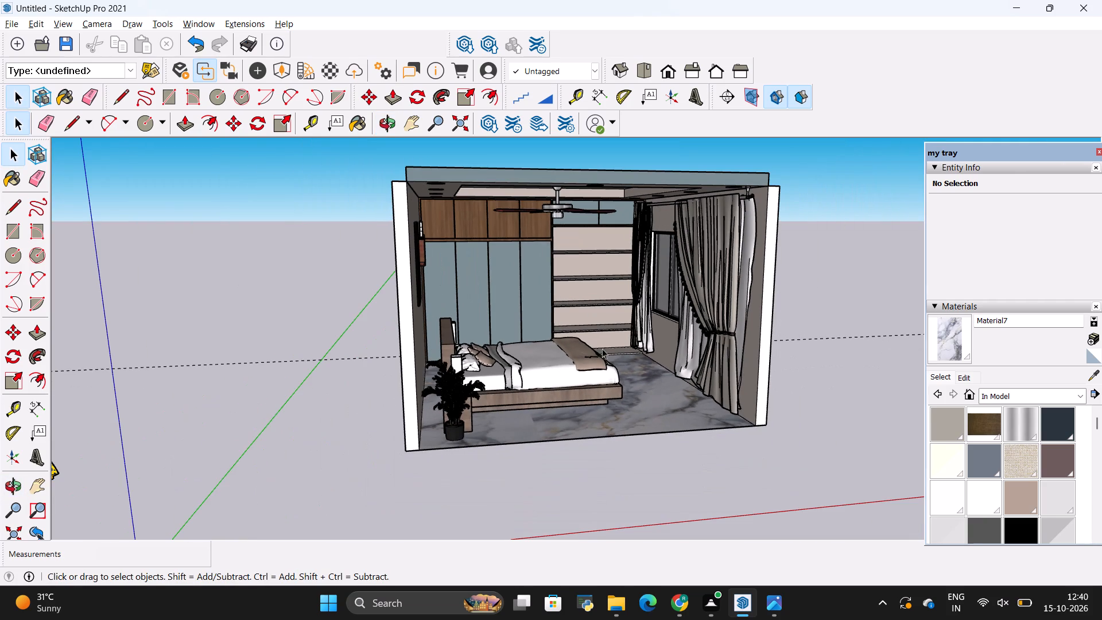
pyautogui.moveTo(560, 361); pyautogui.dragTo(534, 326, button='middle')
pyautogui.scroll(-5, 534, 327)
pyautogui.moveTo(576, 328); pyautogui.dragTo(579, 343, button='middle')
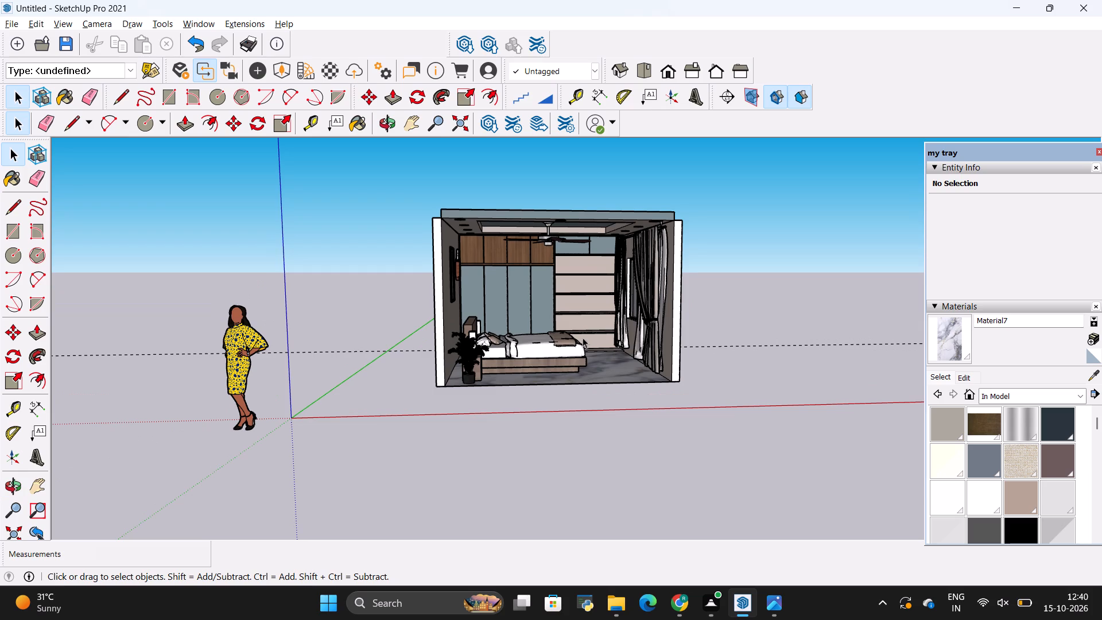
pyautogui.moveTo(579, 357); pyautogui.dragTo(548, 277, button='middle')
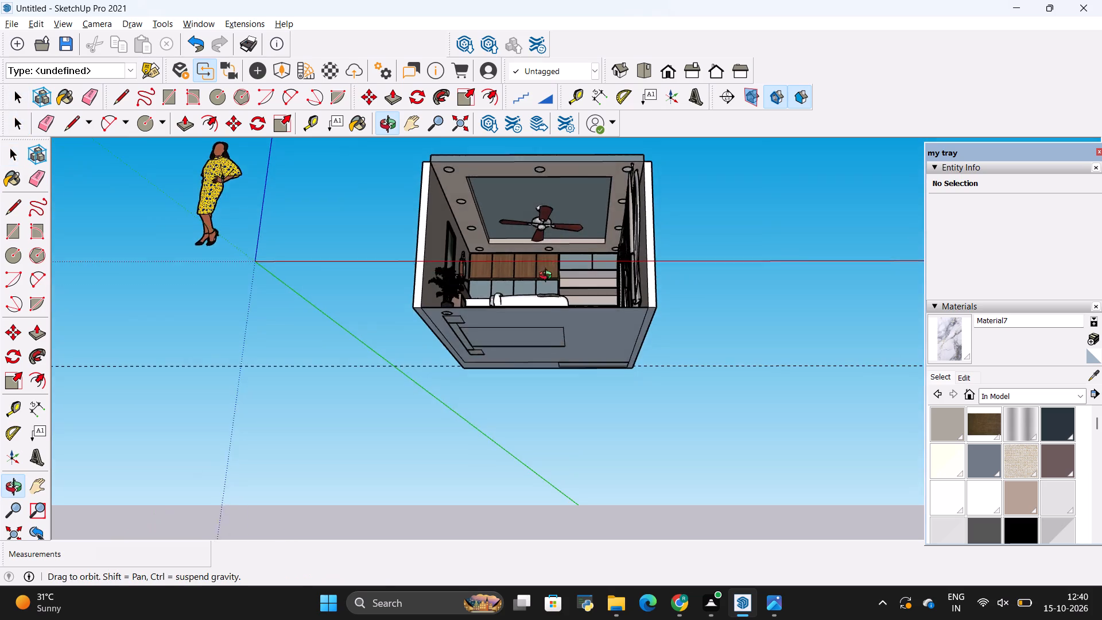
pyautogui.moveTo(548, 277); pyautogui.dragTo(556, 303, button='middle')
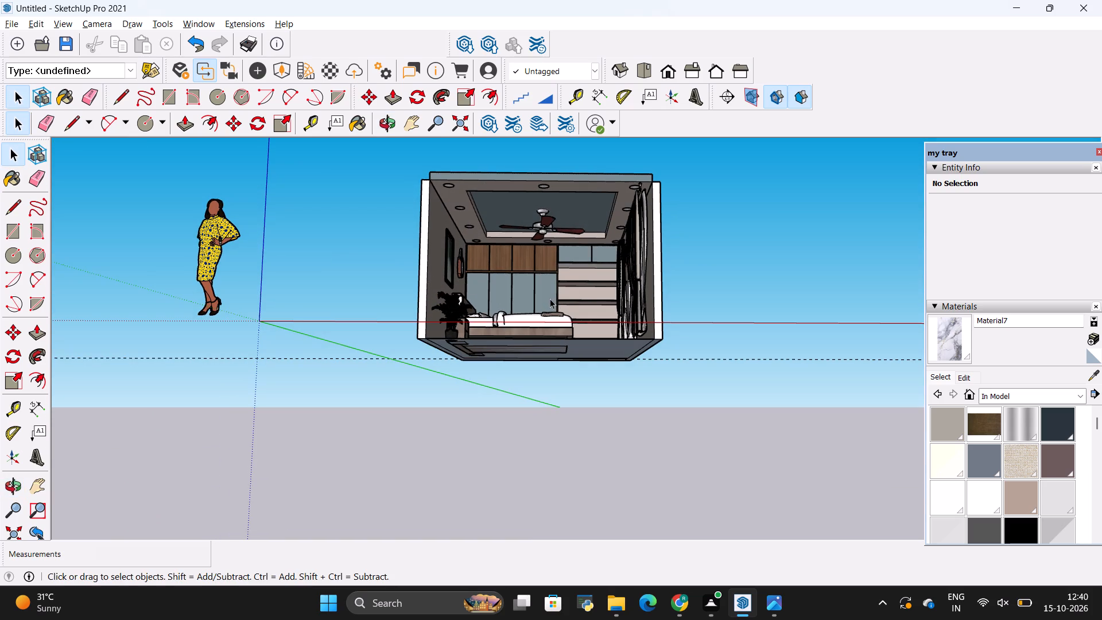
pyautogui.moveTo(550, 299); pyautogui.dragTo(547, 347, button='middle')
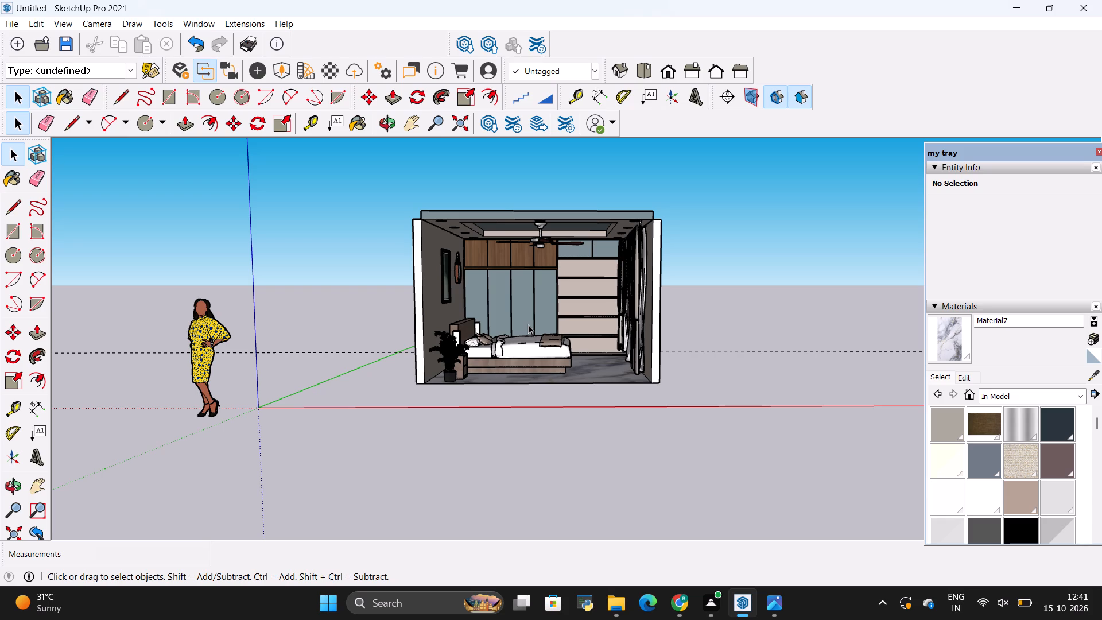
# Switch to the bedroom reference photo in the image viewer to compare it with the model.
pyautogui.hotkey('alt', 'Tab')
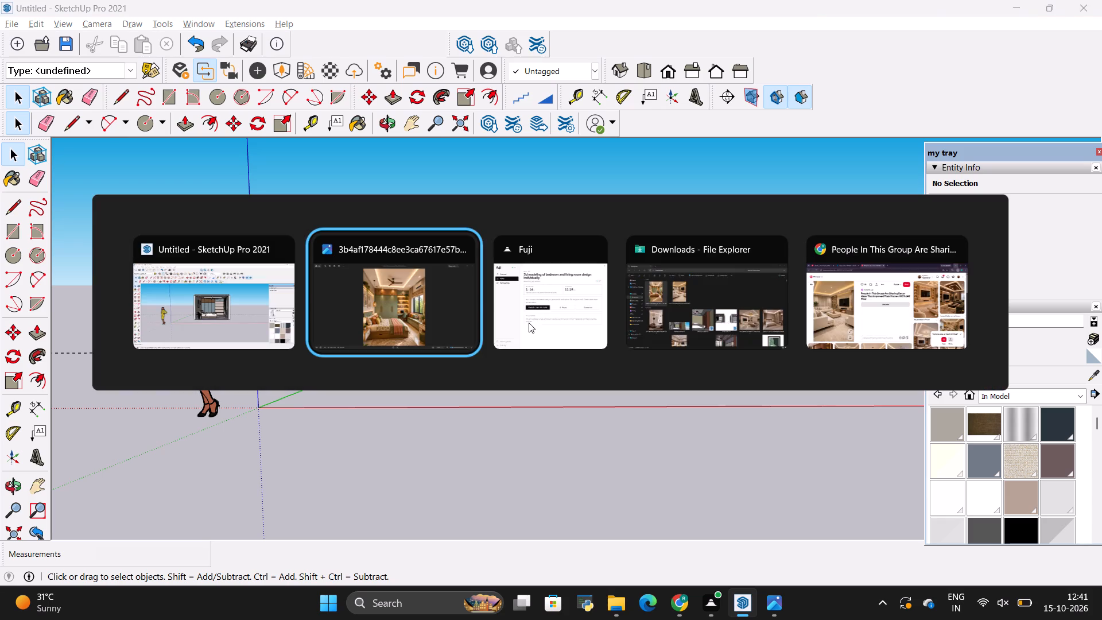
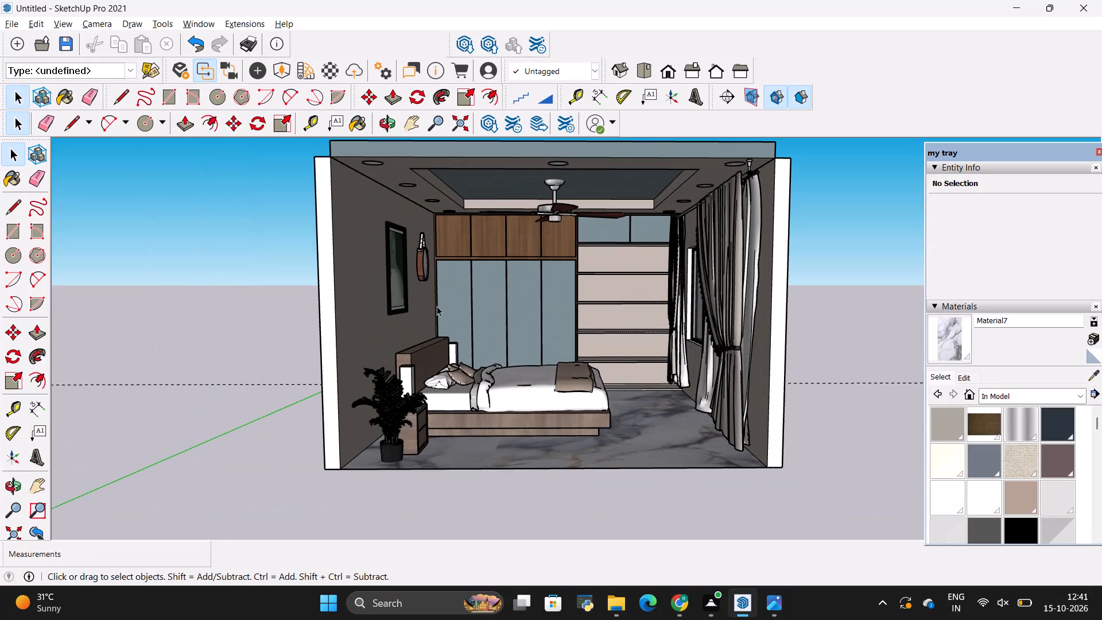
# Erase the dashed guide line that runs across the model beside the bedroom.
pyautogui.scroll(-9, 465, 324)
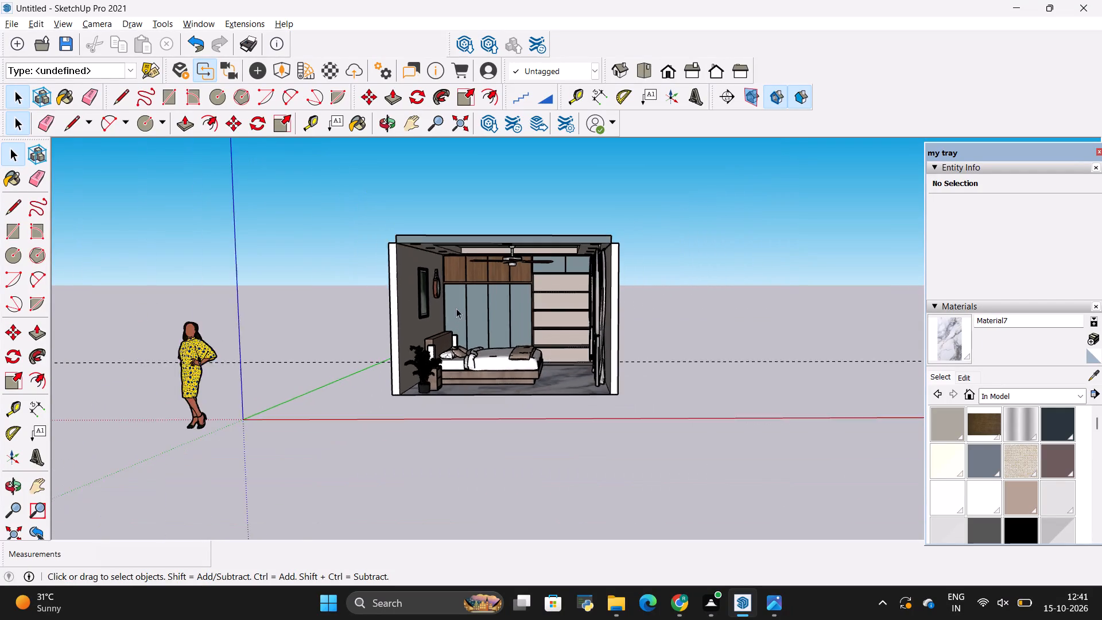
pyautogui.scroll(-6, 456, 308)
pyautogui.scroll(-1, 527, 307)
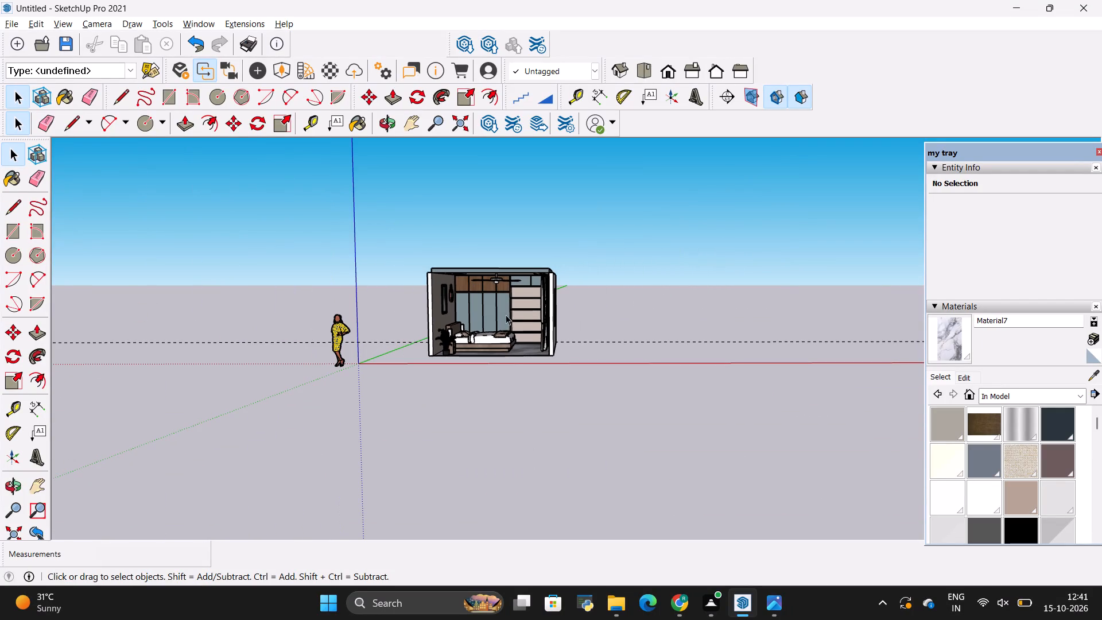
pyautogui.scroll(-4, 530, 456)
pyautogui.scroll(3, 511, 306)
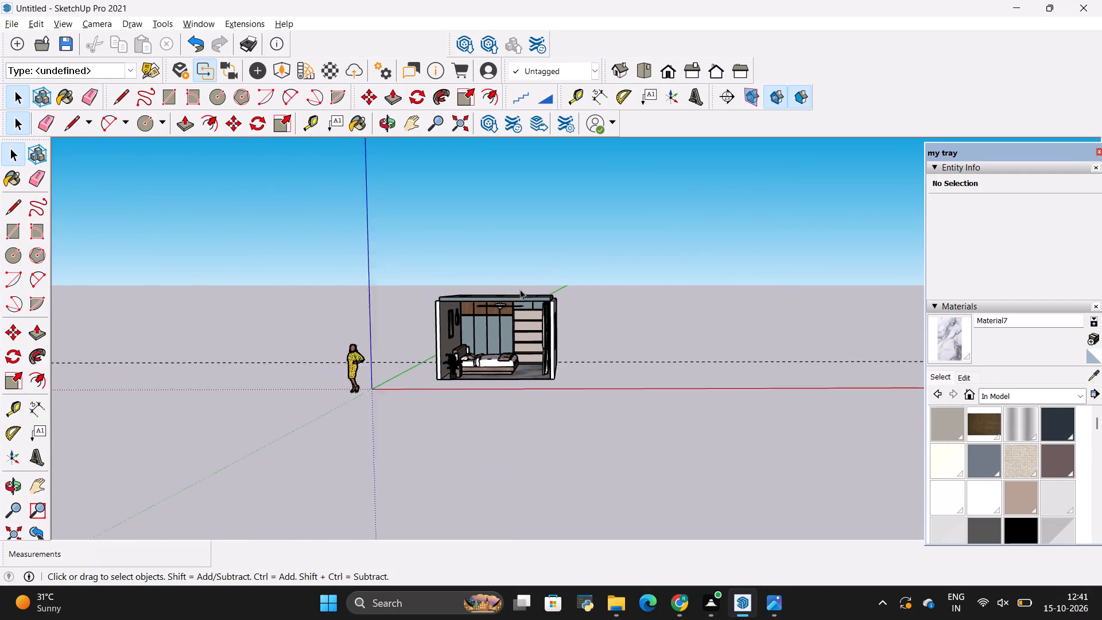
pyautogui.scroll(3, 520, 289)
pyautogui.scroll(-5, 564, 397)
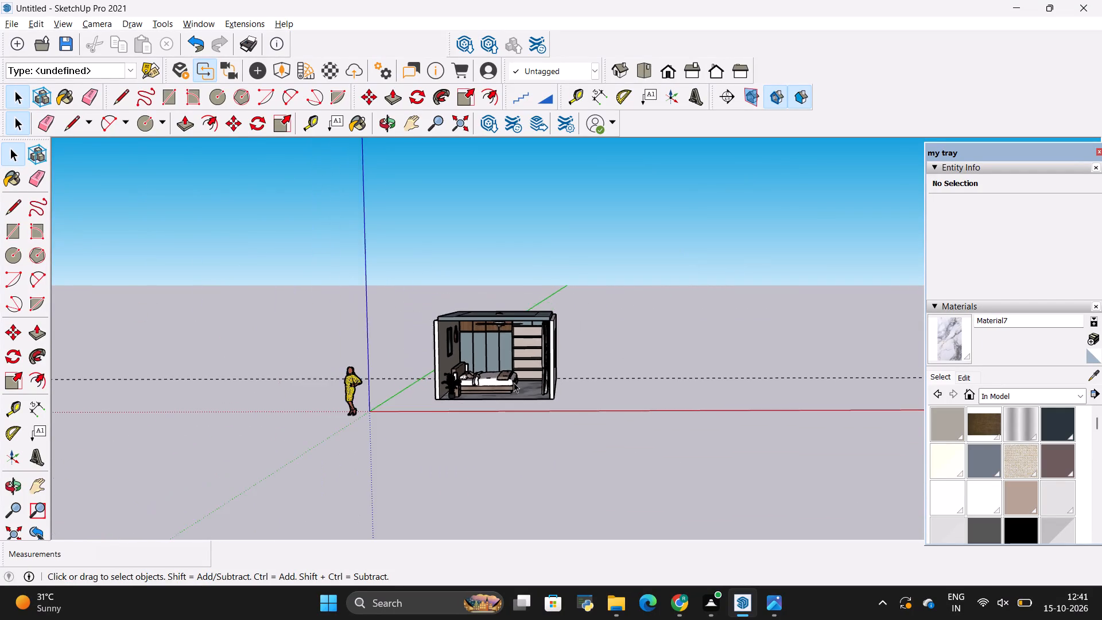
pyautogui.scroll(9, 507, 380)
pyautogui.moveTo(526, 350); pyautogui.dragTo(564, 460, button='middle')
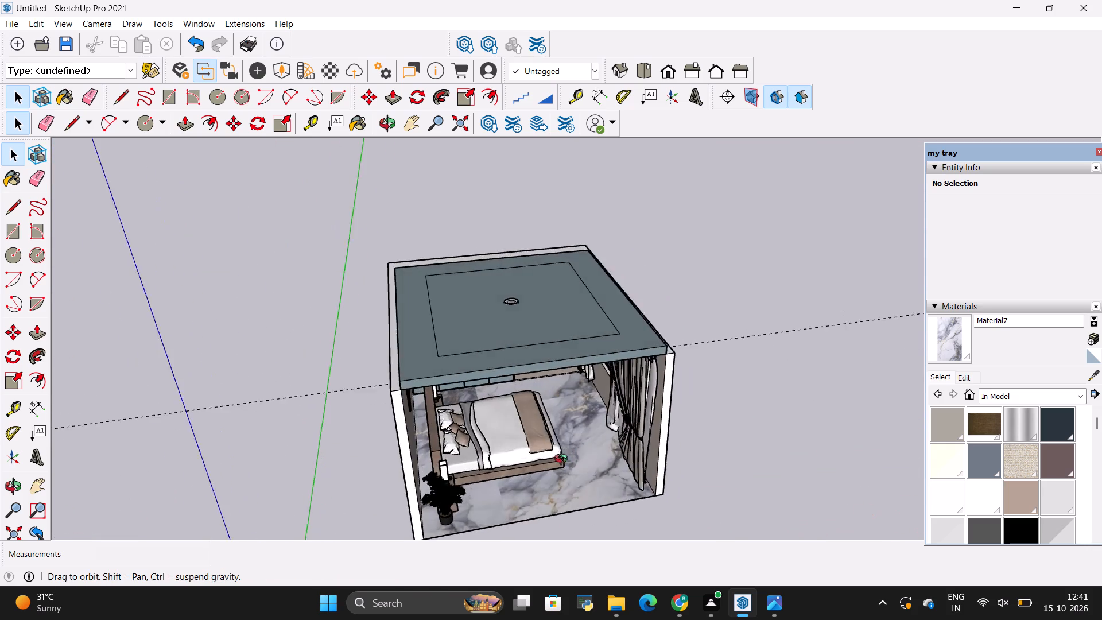
pyautogui.moveTo(564, 460); pyautogui.dragTo(517, 462, button='middle')
pyautogui.press('e')
pyautogui.moveTo(727, 328); pyautogui.dragTo(733, 366)
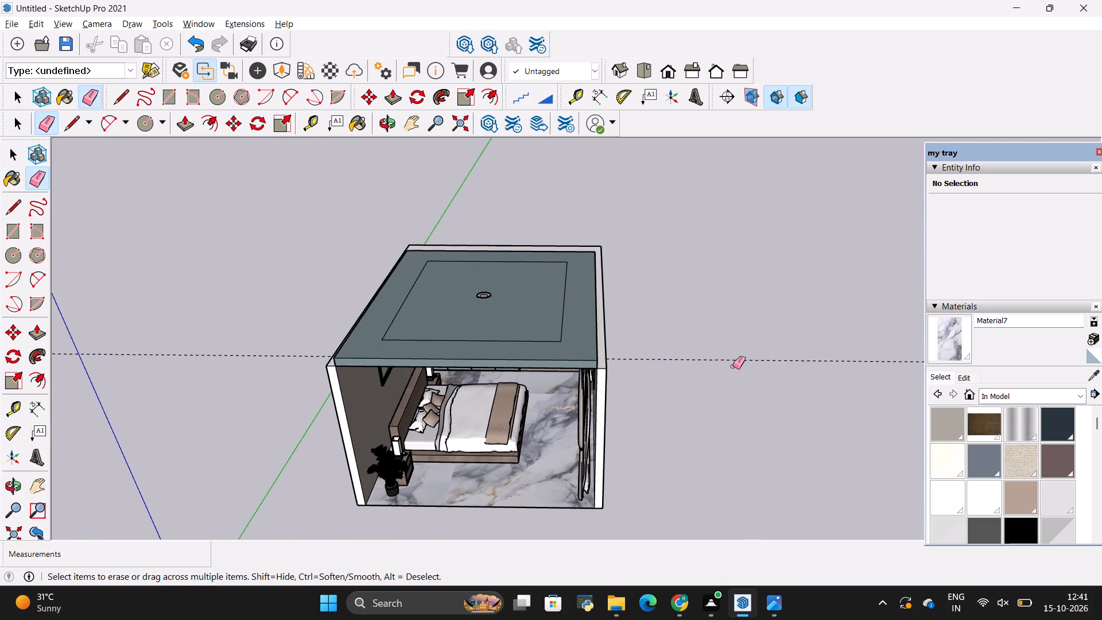
pyautogui.moveTo(733, 366); pyautogui.dragTo(736, 386)
pyautogui.press('space')
pyautogui.click(711, 366)
# Push/Pull the top face of the bedroom walls up 6" to align with the top of the ceiling slab.
pyautogui.scroll(-10, 566, 331)
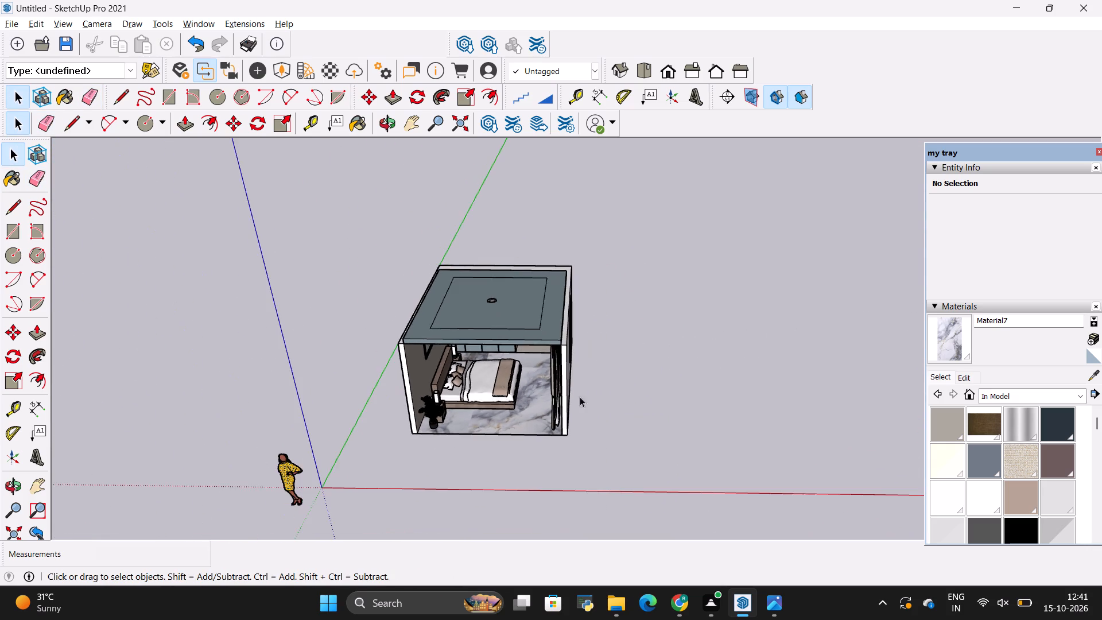
pyautogui.moveTo(587, 405); pyautogui.dragTo(536, 254, button='middle')
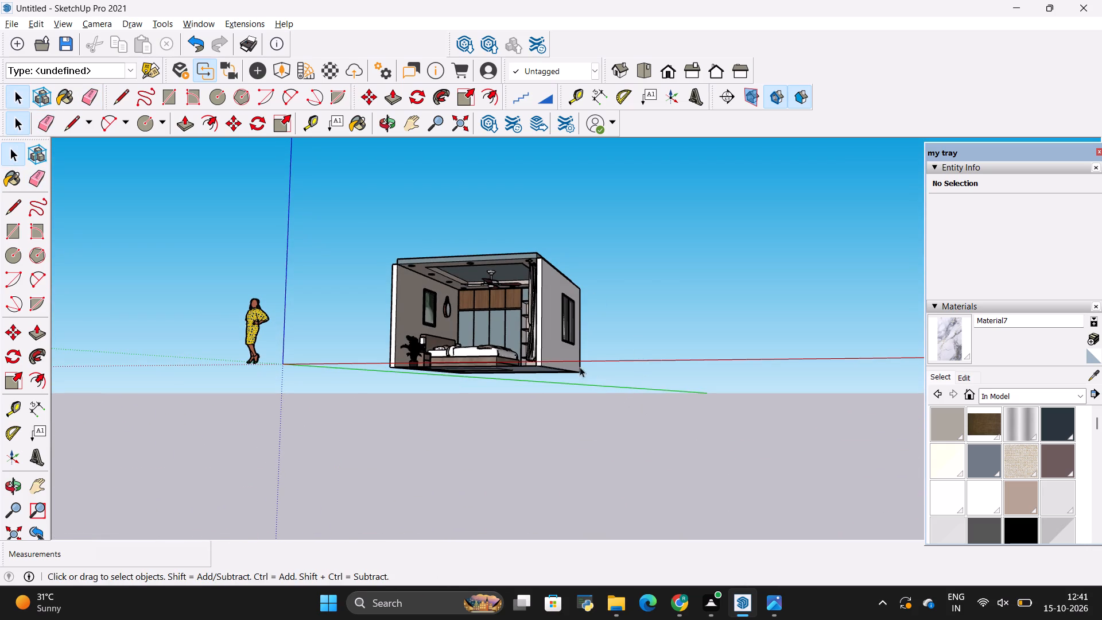
pyautogui.scroll(-4, 532, 339)
pyautogui.moveTo(448, 202); pyautogui.dragTo(509, 324, button='middle')
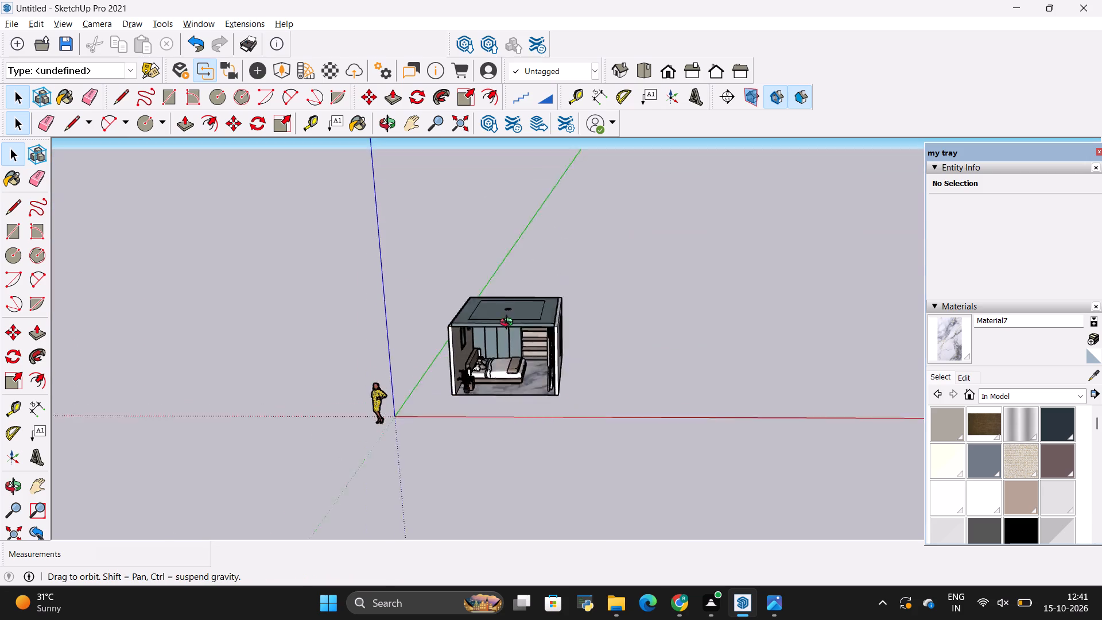
pyautogui.moveTo(509, 324); pyautogui.dragTo(527, 362, button='middle')
pyautogui.scroll(2, 468, 303)
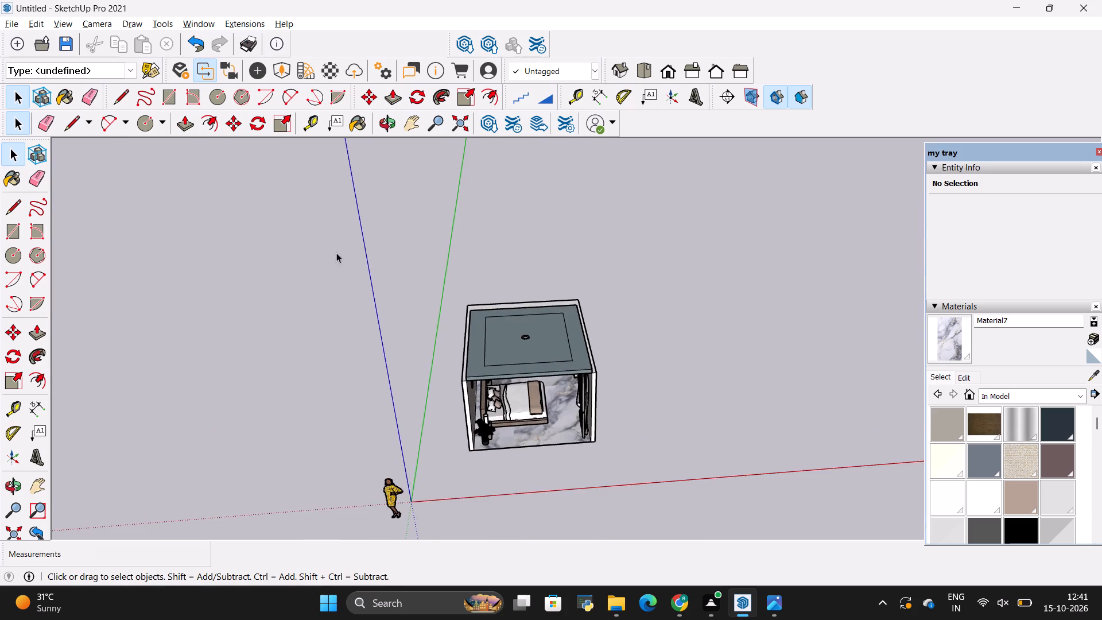
pyautogui.scroll(3, 335, 255)
pyautogui.scroll(-8, 236, 284)
pyautogui.scroll(2, 751, 340)
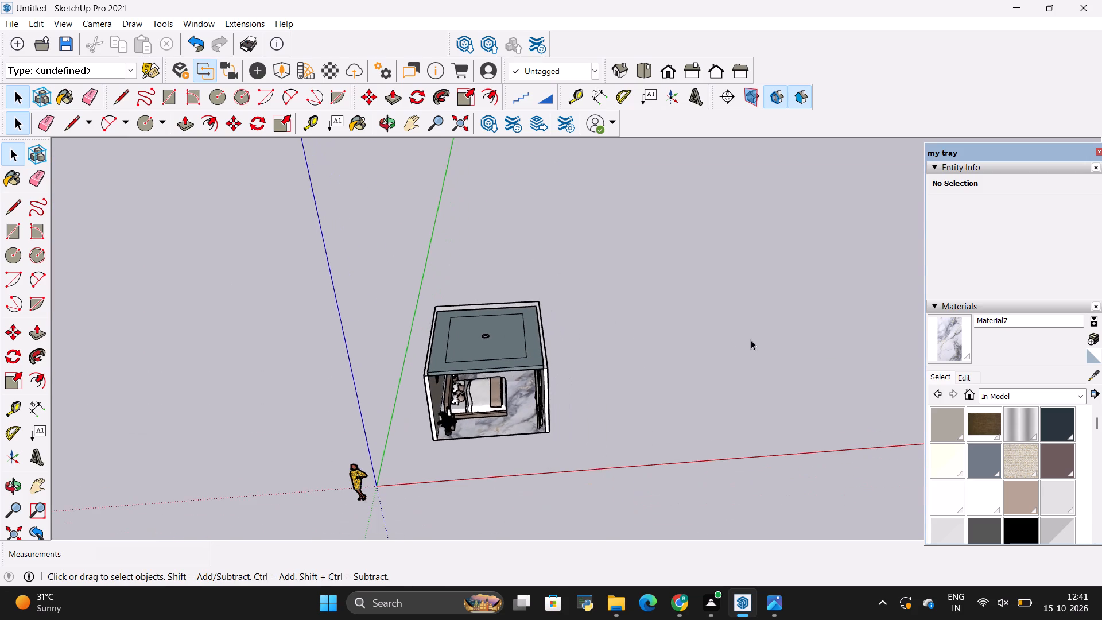
pyautogui.scroll(5, 751, 340)
pyautogui.scroll(13, 549, 335)
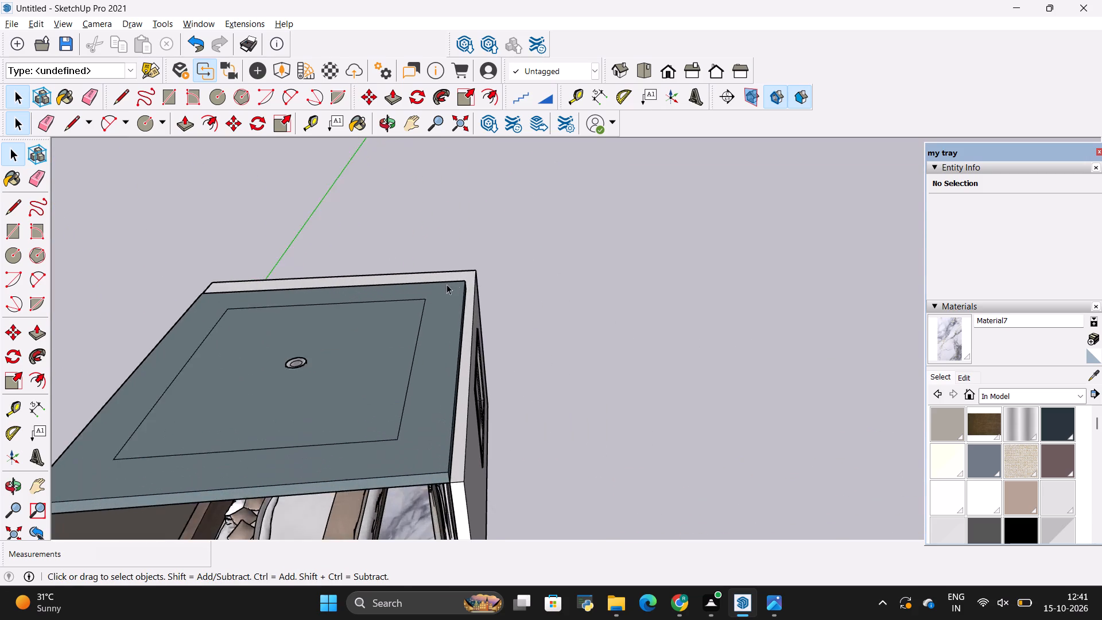
pyautogui.scroll(2, 447, 284)
pyautogui.doubleClick(472, 273)
pyautogui.click(472, 271)
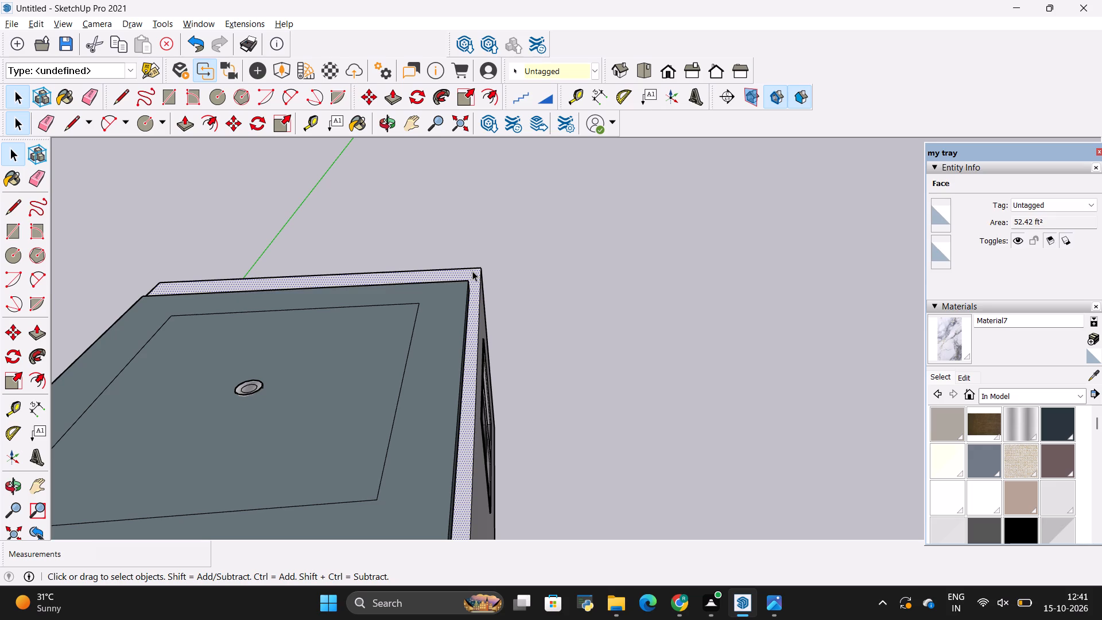
pyautogui.press('p')
pyautogui.click(472, 273)
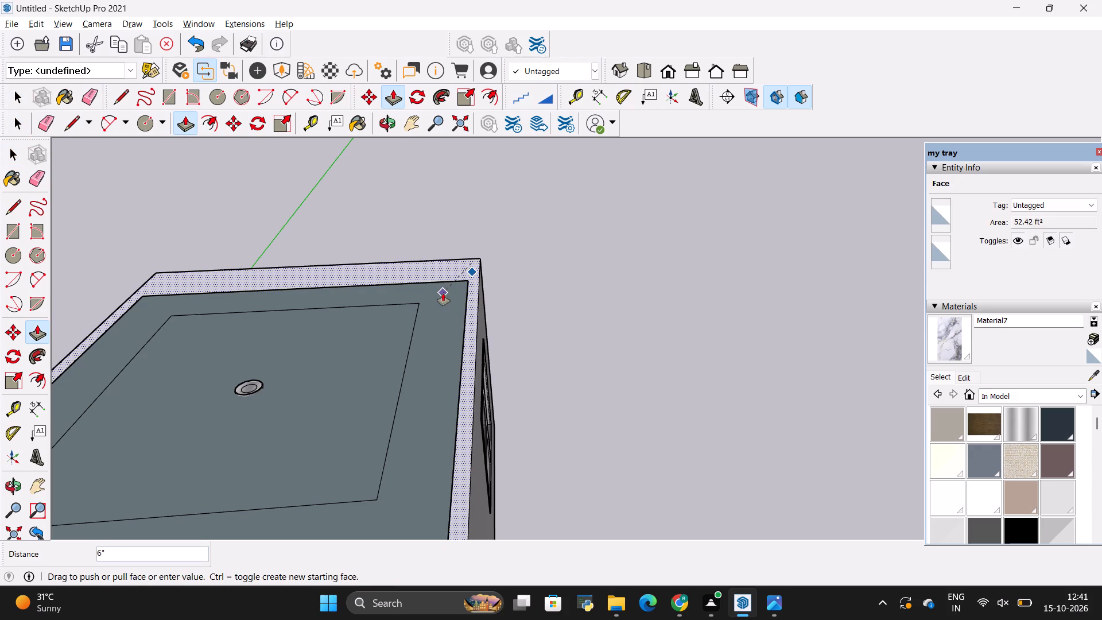
pyautogui.click(442, 294)
pyautogui.press('space')
pyautogui.click(571, 289)
# Examine the bedroom from outside and inside, checking the wall tops, false ceiling, fan, wardrobe, curtains and bed.
pyautogui.scroll(-5, 569, 284)
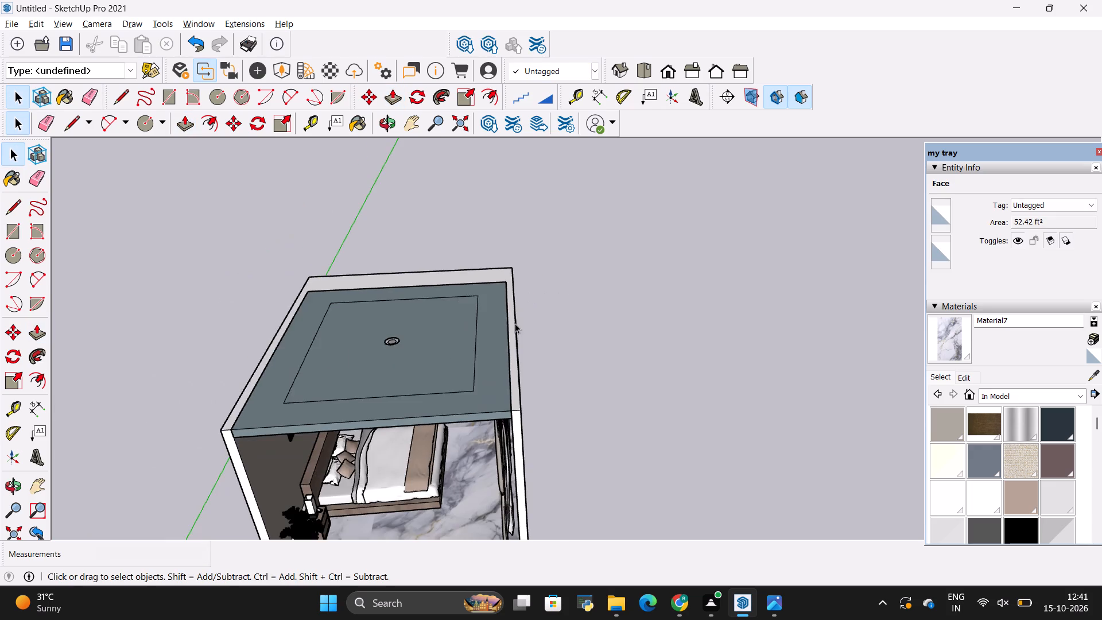
pyautogui.scroll(-1, 465, 385)
pyautogui.moveTo(464, 389); pyautogui.dragTo(412, 281, button='middle')
pyautogui.moveTo(421, 313); pyautogui.dragTo(434, 305, button='middle')
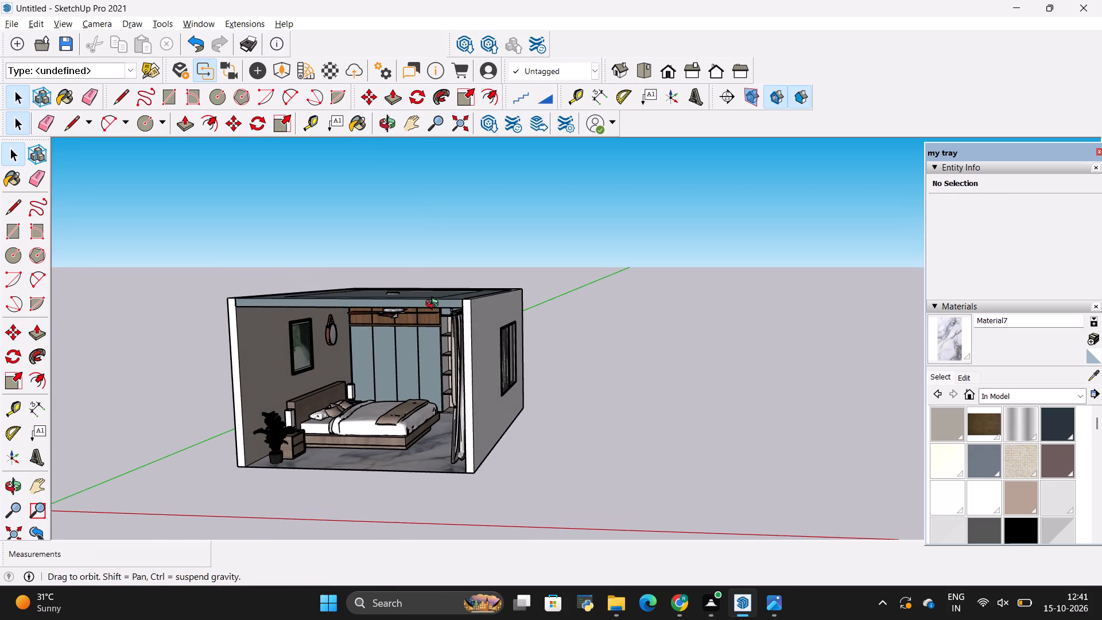
pyautogui.moveTo(434, 305); pyautogui.dragTo(460, 271, button='middle')
pyautogui.middleClick(460, 270)
pyautogui.moveTo(527, 242); pyautogui.dragTo(642, 269, button='middle')
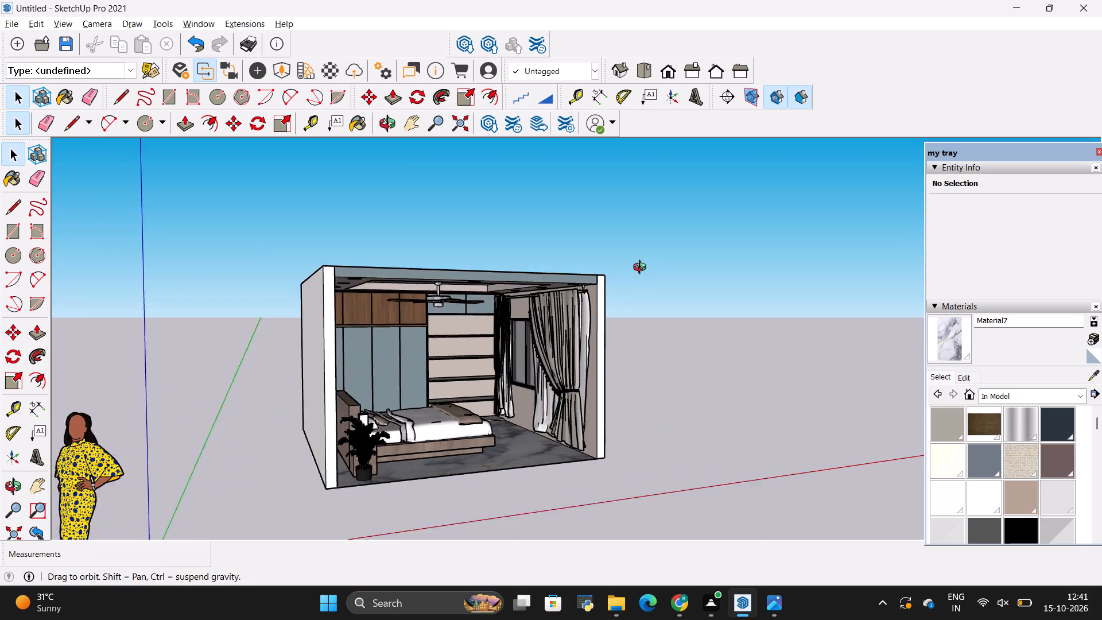
pyautogui.moveTo(642, 269); pyautogui.dragTo(576, 248, button='middle')
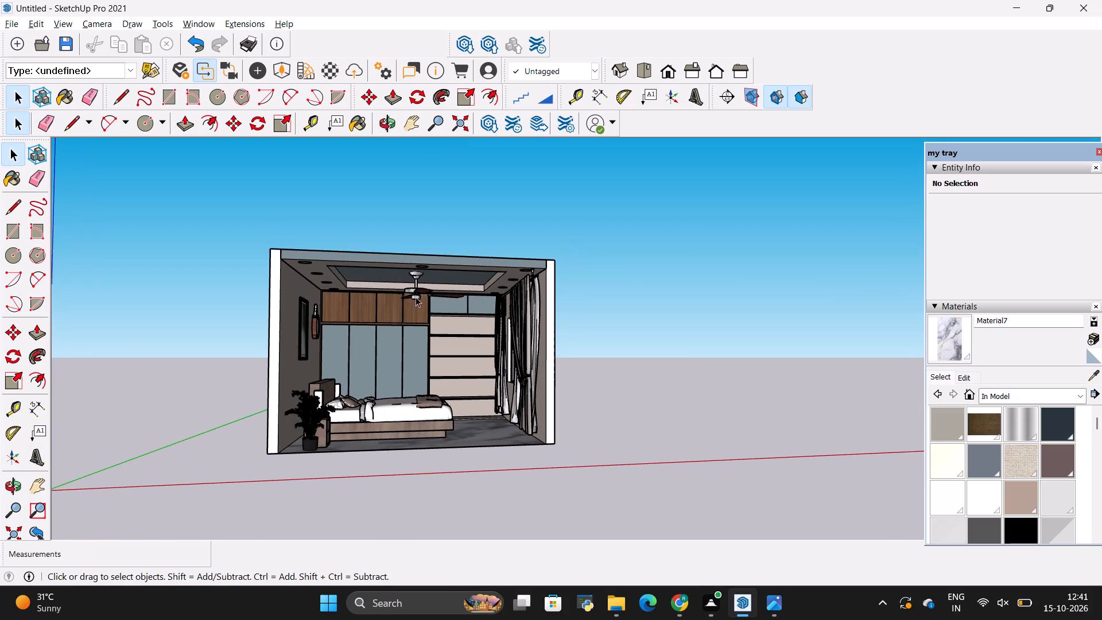
pyautogui.scroll(7, 339, 316)
pyautogui.scroll(3, 463, 231)
pyautogui.moveTo(473, 355); pyautogui.dragTo(487, 264, button='middle')
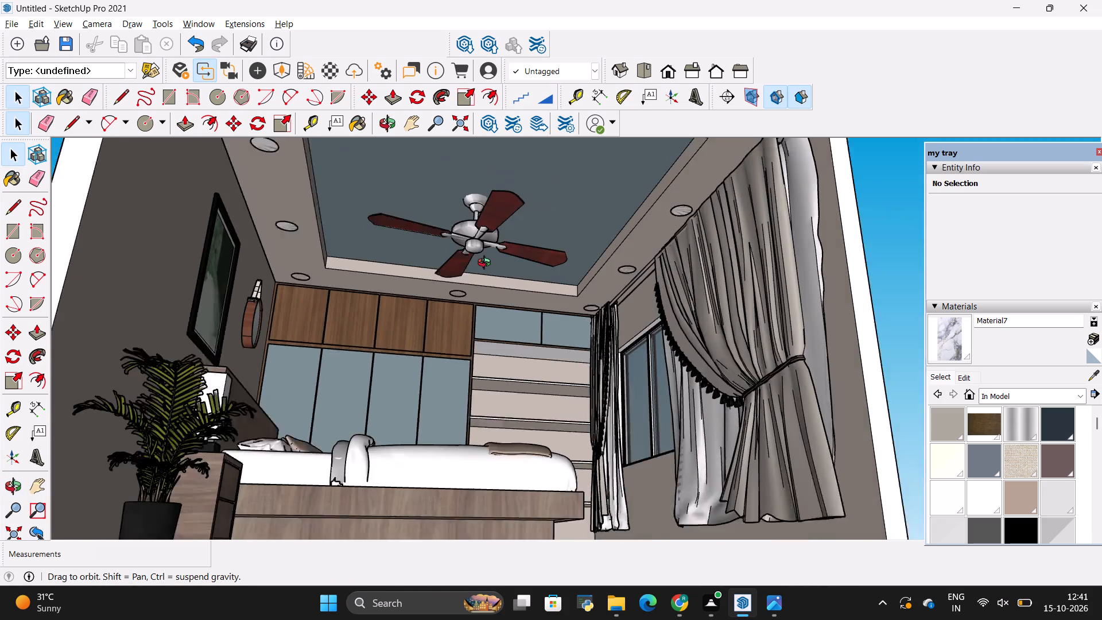
pyautogui.moveTo(487, 264); pyautogui.dragTo(502, 301, button='middle')
pyautogui.middleClick(502, 301)
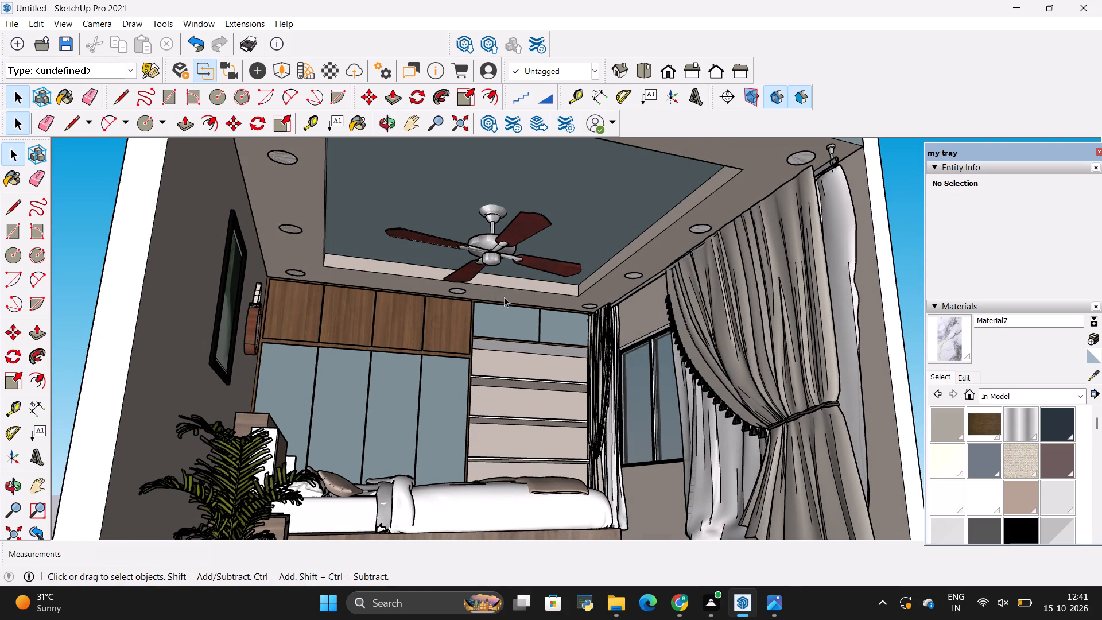
pyautogui.moveTo(504, 297); pyautogui.dragTo(506, 290, button='middle')
pyautogui.moveTo(412, 359); pyautogui.dragTo(383, 387, button='middle')
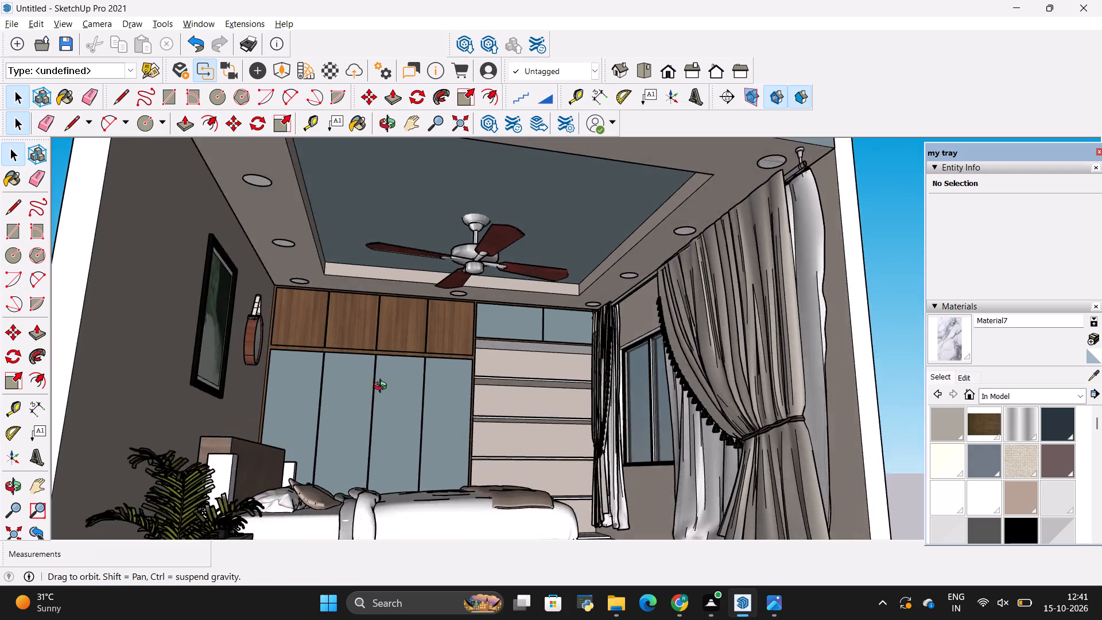
pyautogui.moveTo(383, 387); pyautogui.dragTo(355, 422, button='middle')
pyautogui.scroll(-15, 351, 385)
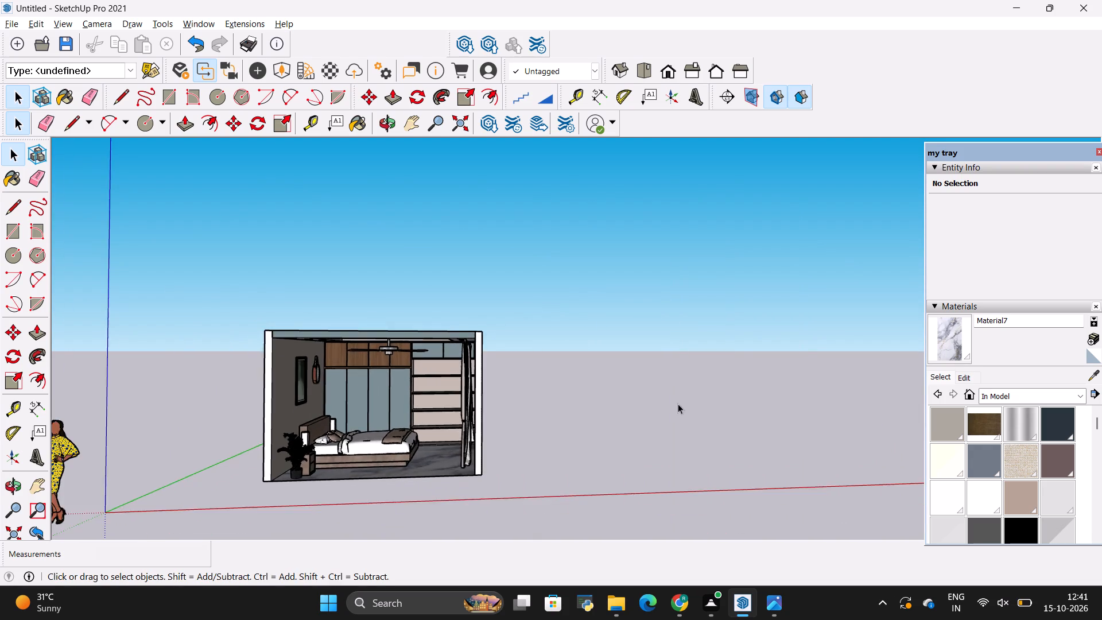
pyautogui.scroll(4, 679, 404)
pyautogui.scroll(5, 599, 404)
pyautogui.scroll(-12, 489, 377)
pyautogui.moveTo(540, 333); pyautogui.dragTo(540, 335, button='middle')
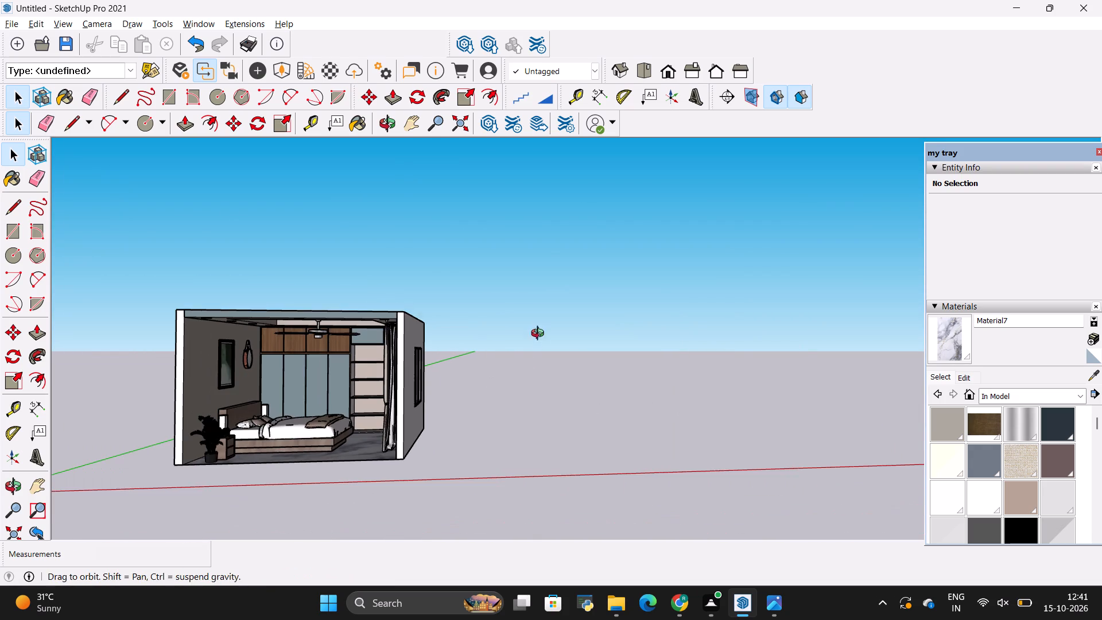
pyautogui.moveTo(540, 335); pyautogui.dragTo(529, 368, button='middle')
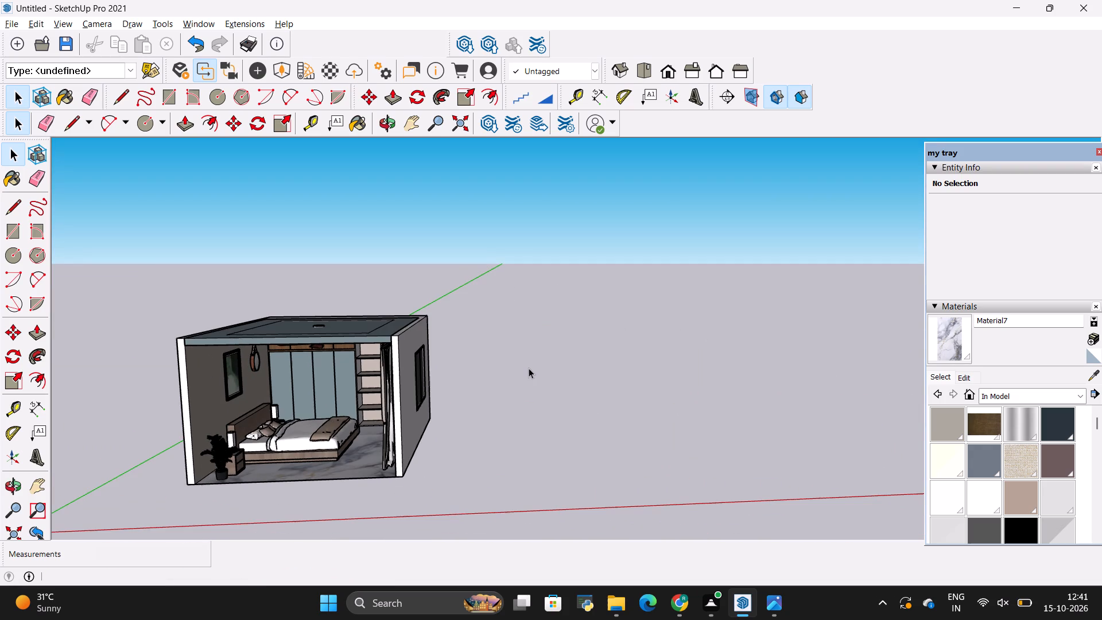
# Save the model in the Downloads folder as "living room and bedroom design 01".
pyautogui.hotkey('ctrl', 's')
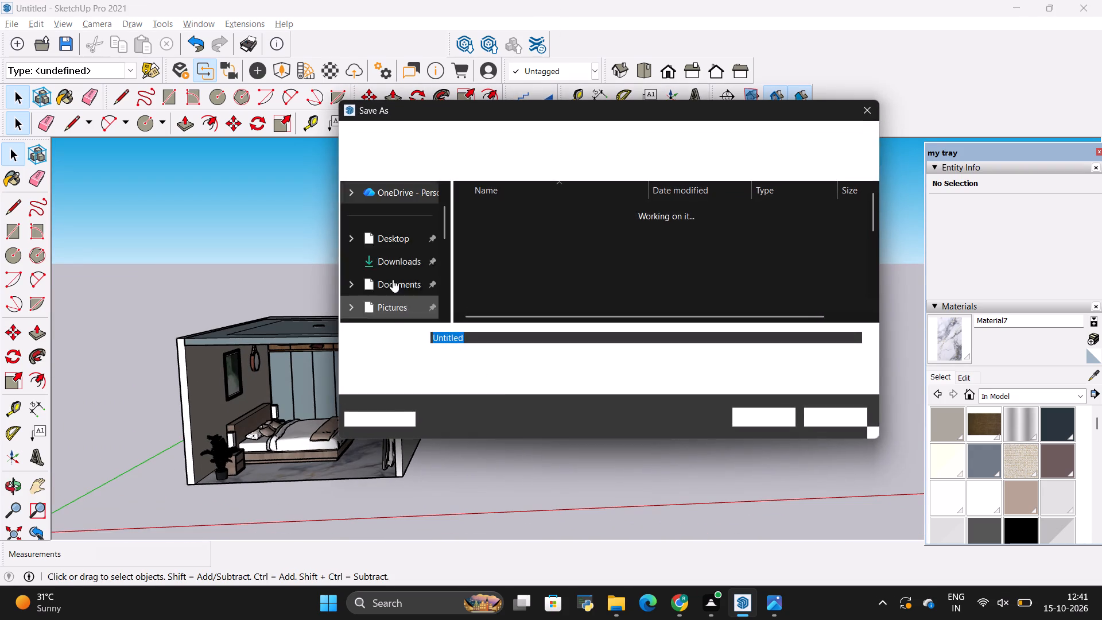
pyautogui.click(403, 254)
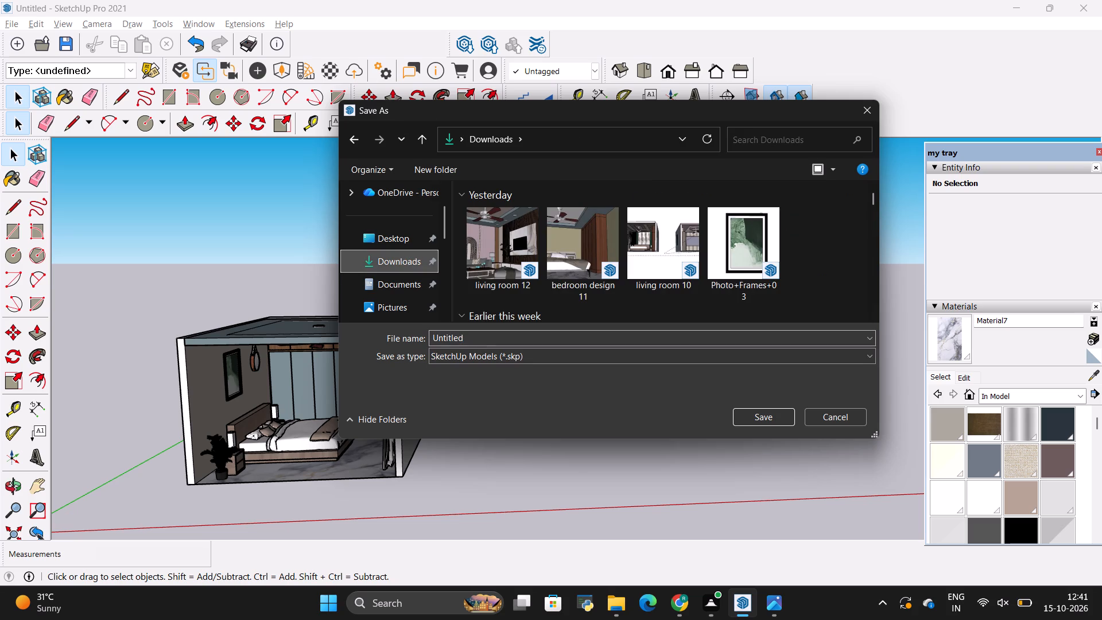
pyautogui.click(478, 332)
pyautogui.press('BackSpace')
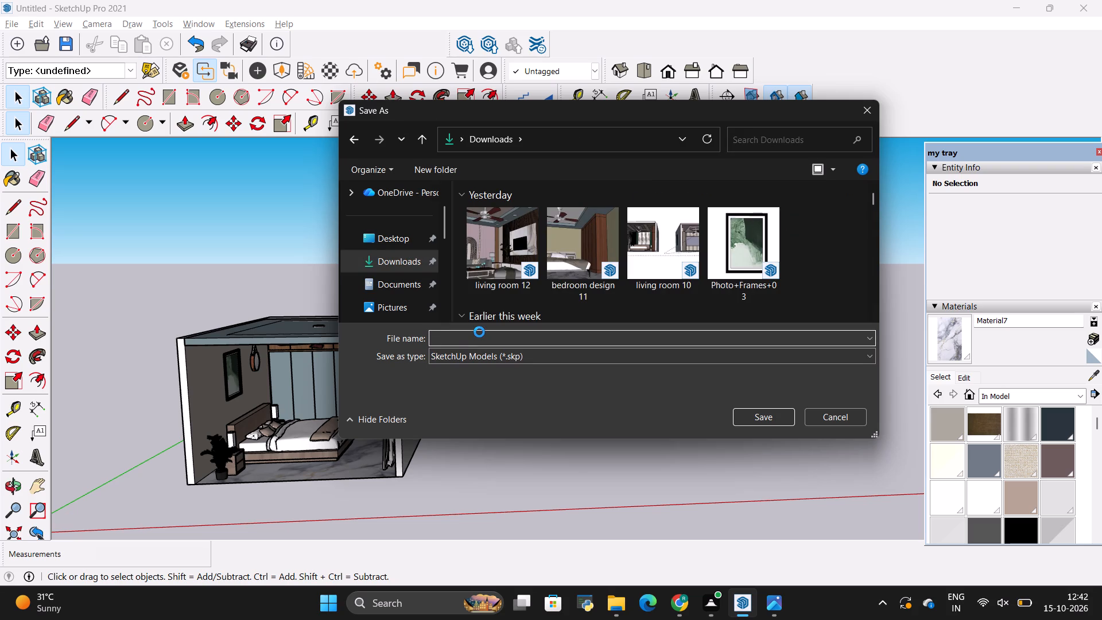
pyautogui.write('living room a')
pyautogui.write('nd')
pyautogui.press('space')
pyautogui.write('bedroom design')
pyautogui.press('space')
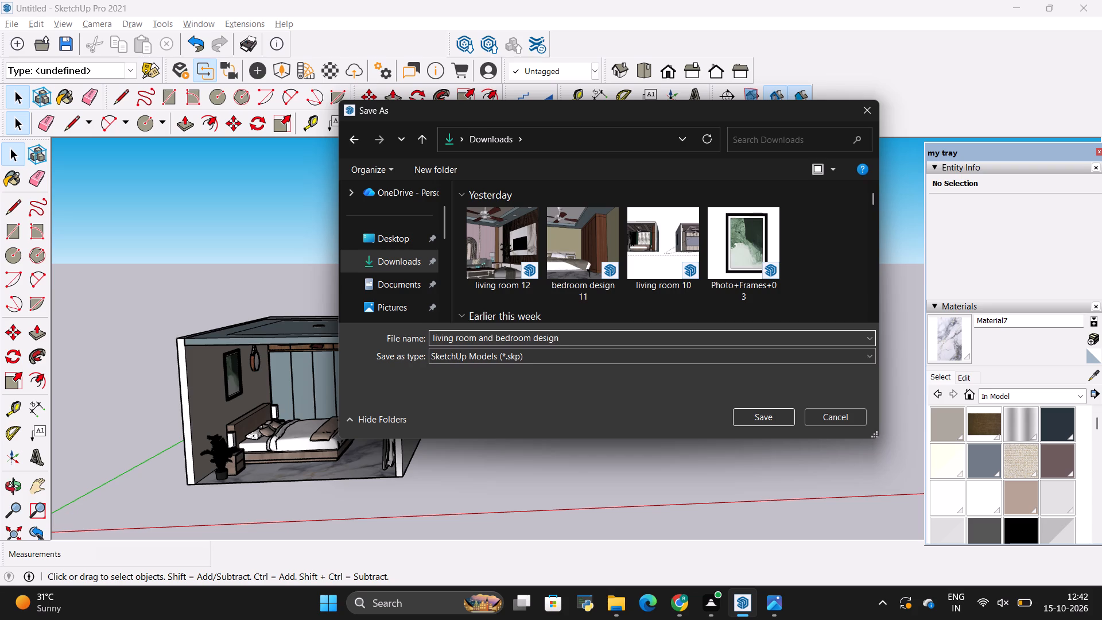
pyautogui.write('01')
pyautogui.click(771, 421)
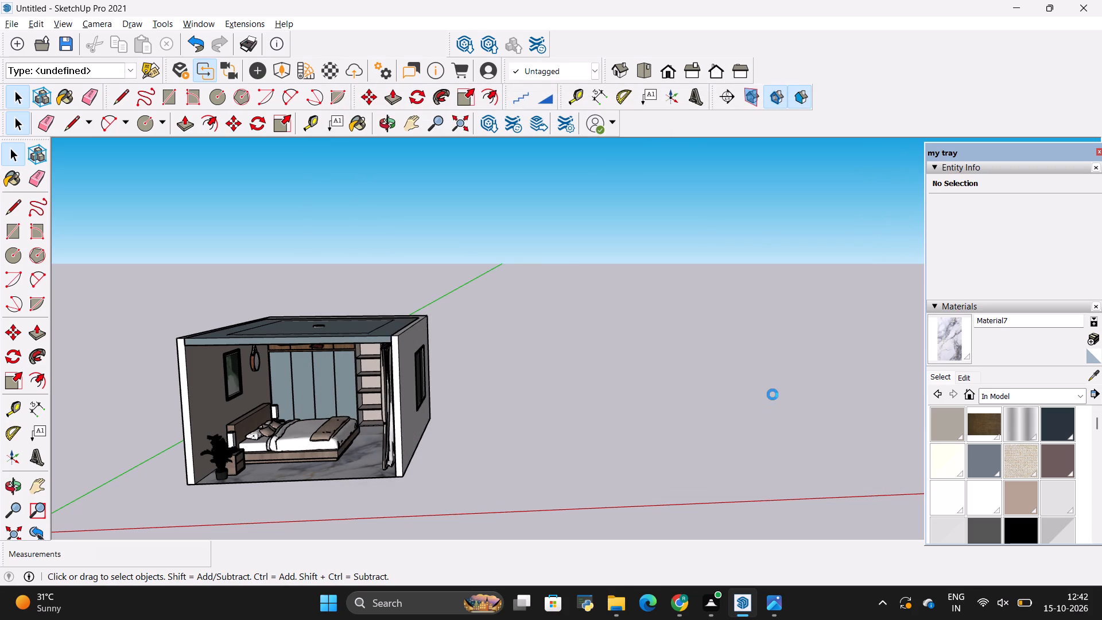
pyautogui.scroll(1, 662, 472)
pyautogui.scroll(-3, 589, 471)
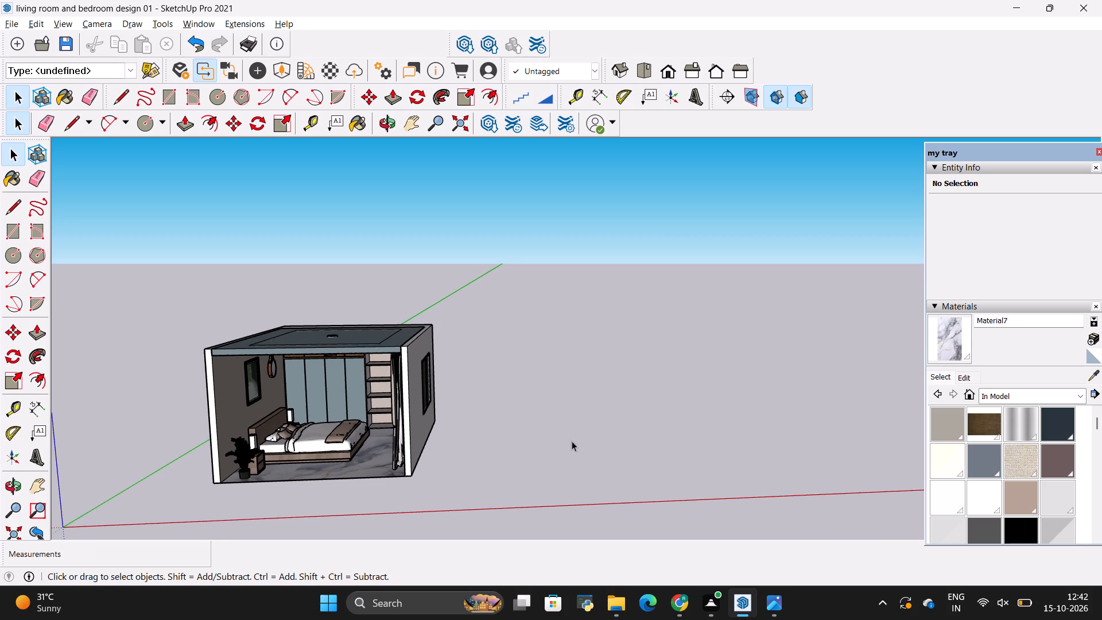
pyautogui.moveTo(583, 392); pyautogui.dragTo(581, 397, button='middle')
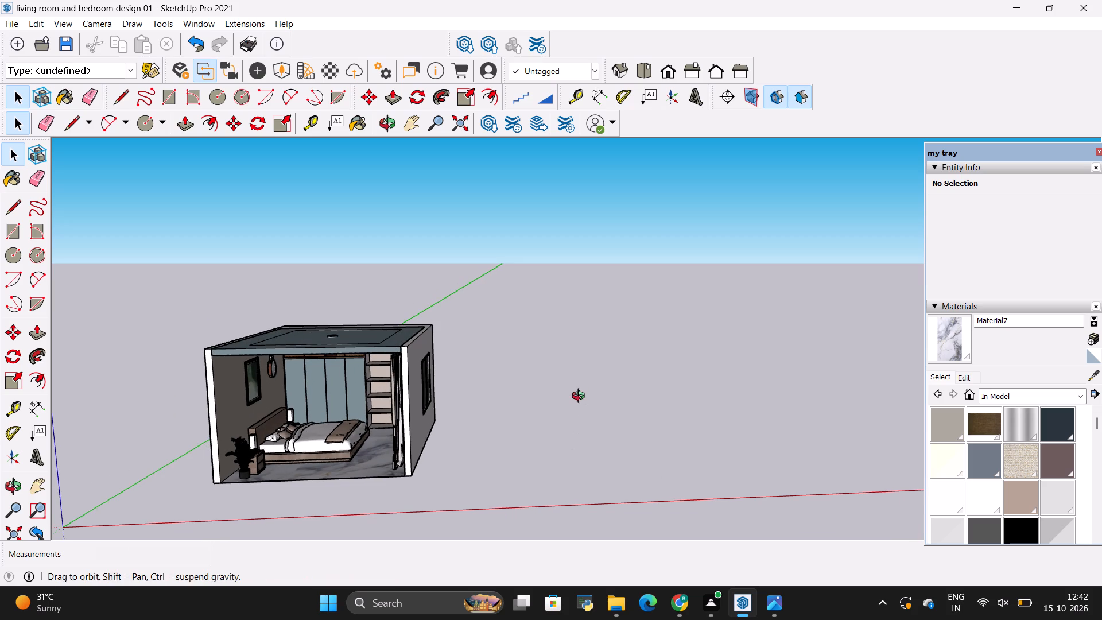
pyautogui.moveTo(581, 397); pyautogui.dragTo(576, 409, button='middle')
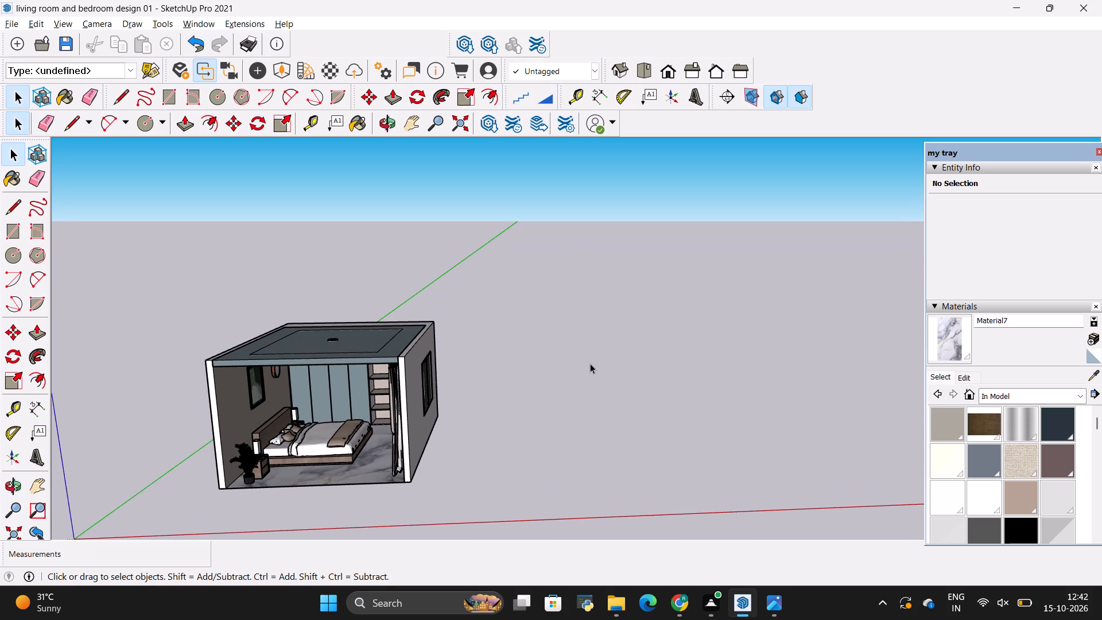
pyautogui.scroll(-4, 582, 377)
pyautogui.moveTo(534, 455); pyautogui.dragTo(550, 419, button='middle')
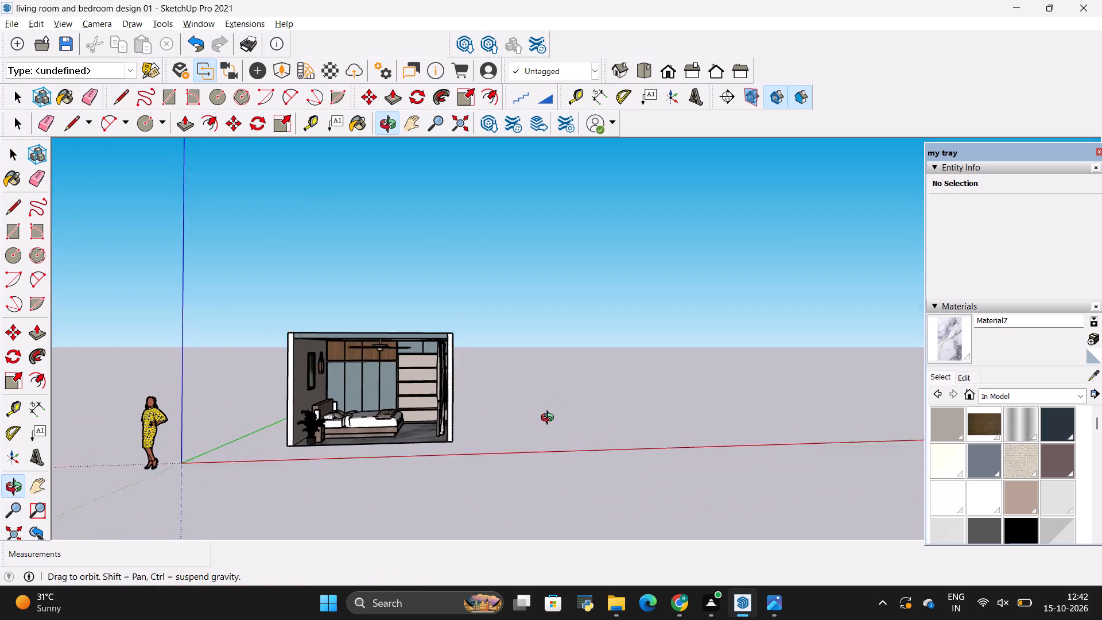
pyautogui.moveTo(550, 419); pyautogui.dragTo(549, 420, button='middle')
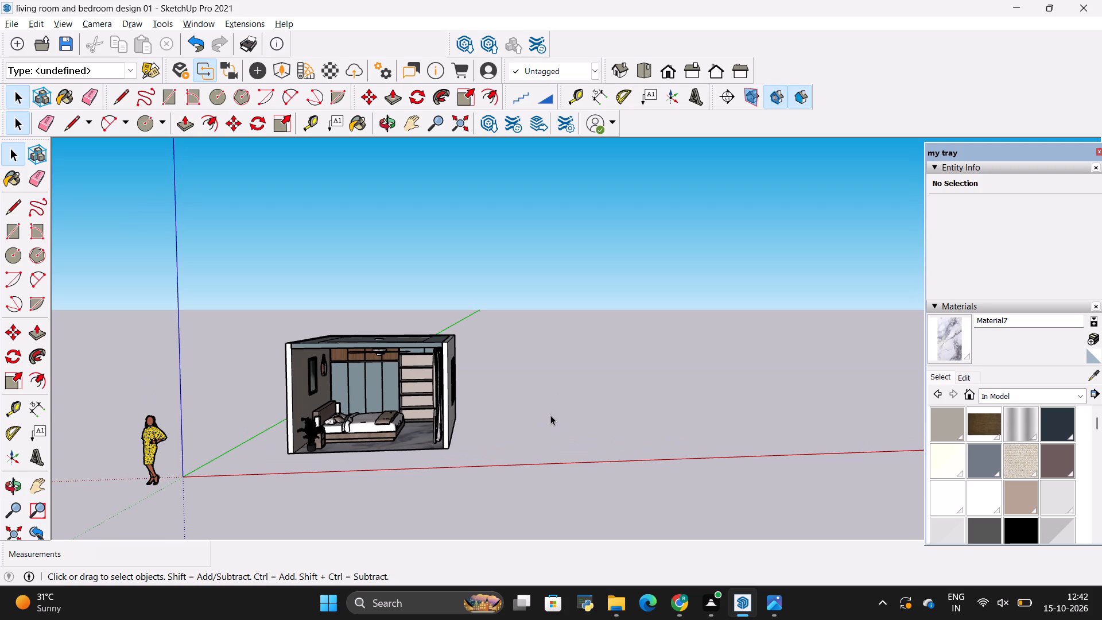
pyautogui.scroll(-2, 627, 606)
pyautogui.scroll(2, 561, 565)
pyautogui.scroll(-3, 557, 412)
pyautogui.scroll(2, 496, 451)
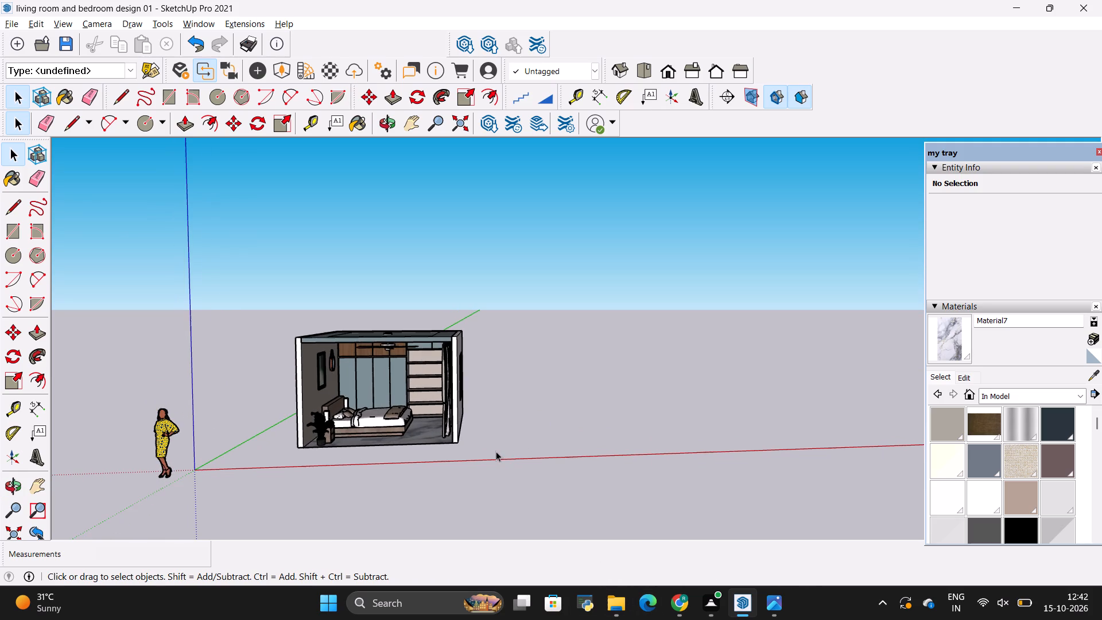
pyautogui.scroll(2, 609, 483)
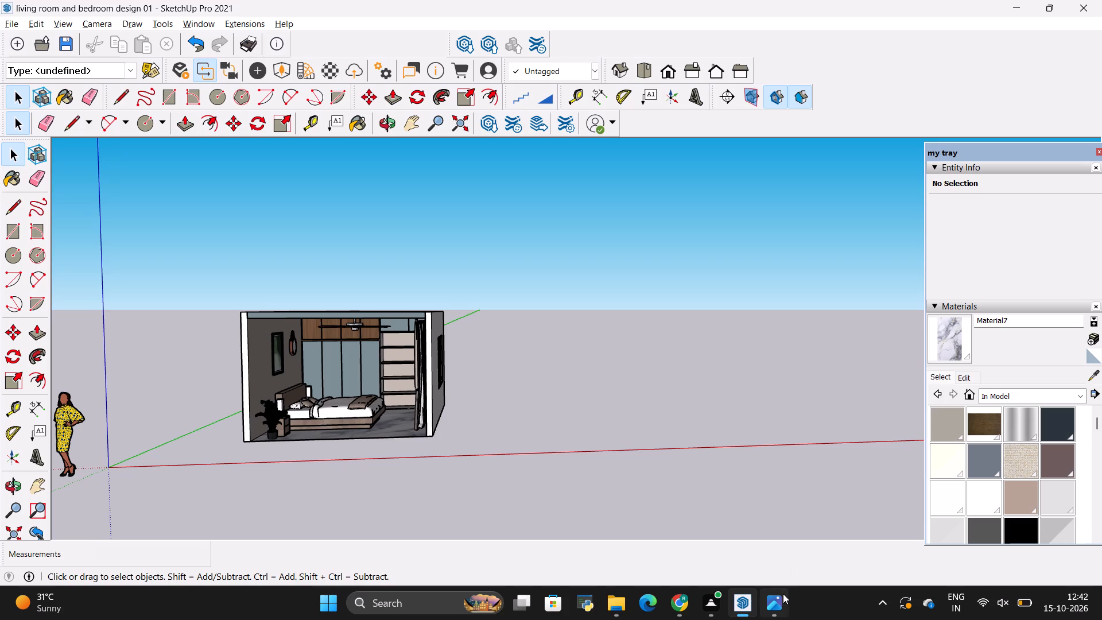
# Examine the living room reference photo alongside the bedroom photo and the model, noting the room's layout and proportions.
pyautogui.click(782, 598)
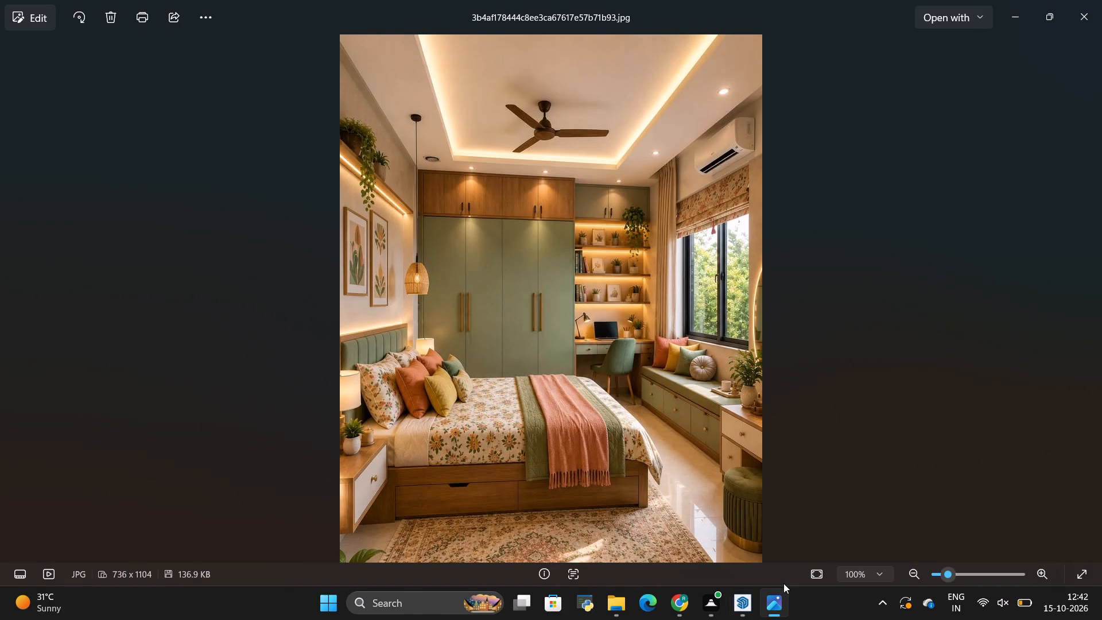
pyautogui.press('Left')
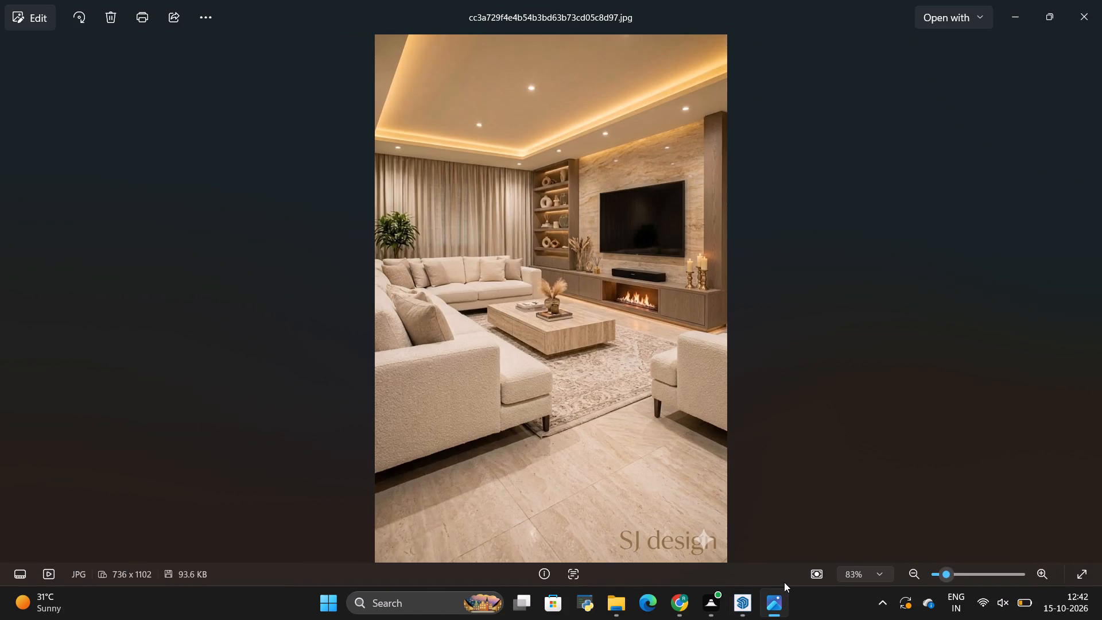
pyautogui.press('Right')
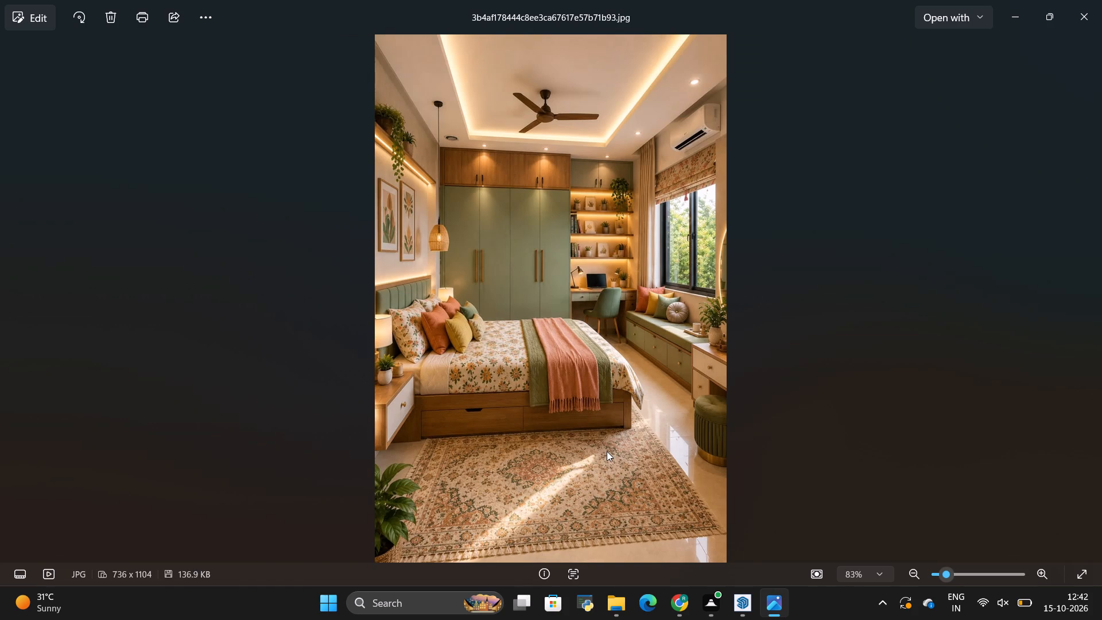
pyautogui.scroll(2, 601, 283)
pyautogui.scroll(-2, 601, 285)
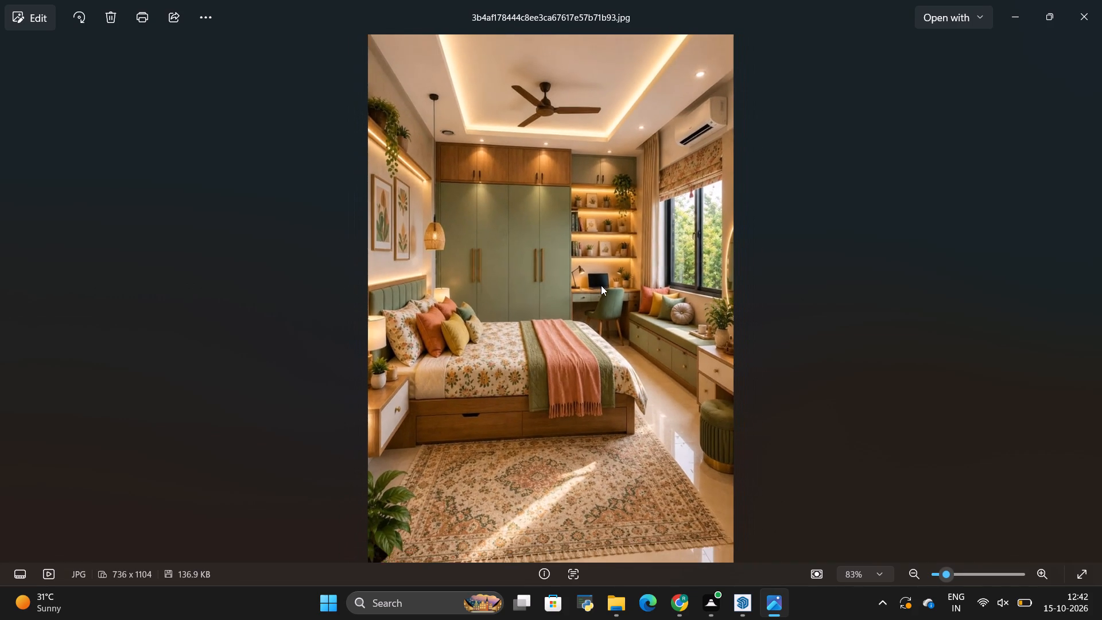
pyautogui.press('Left')
pyautogui.scroll(-1, 599, 300)
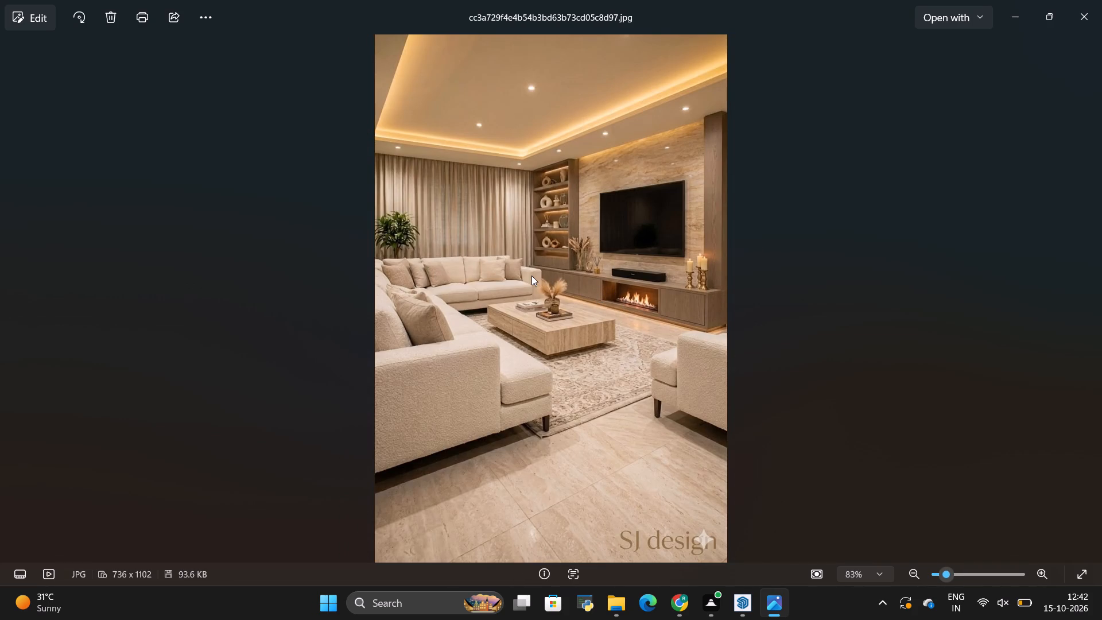
pyautogui.hotkey('alt', 'Tab')
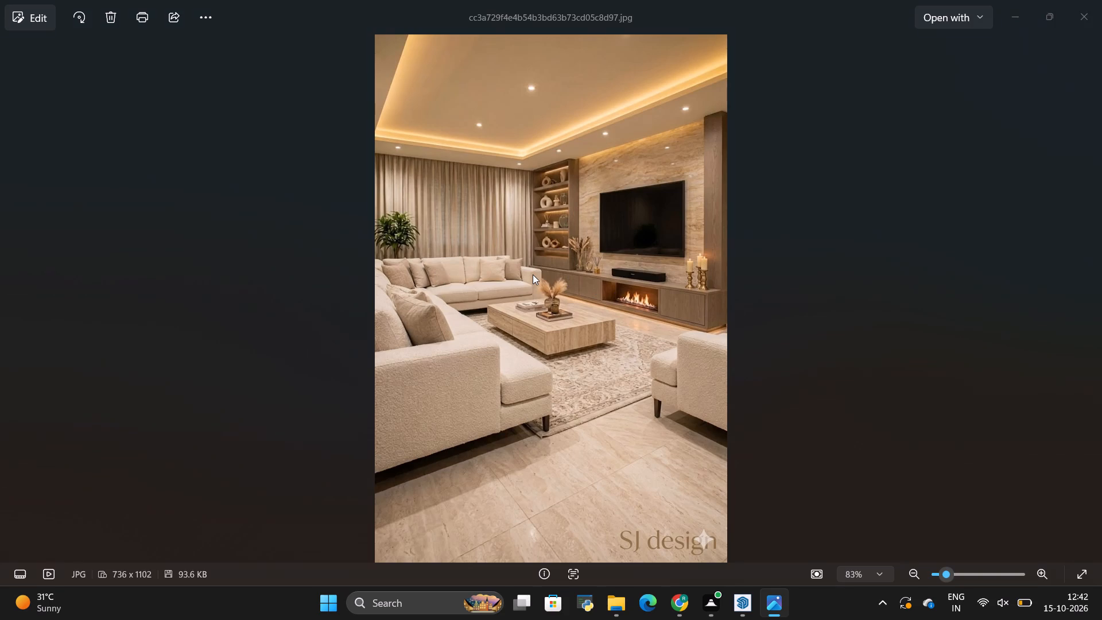
pyautogui.hotkey('alt', 'Tab')
pyautogui.scroll(2, 554, 154)
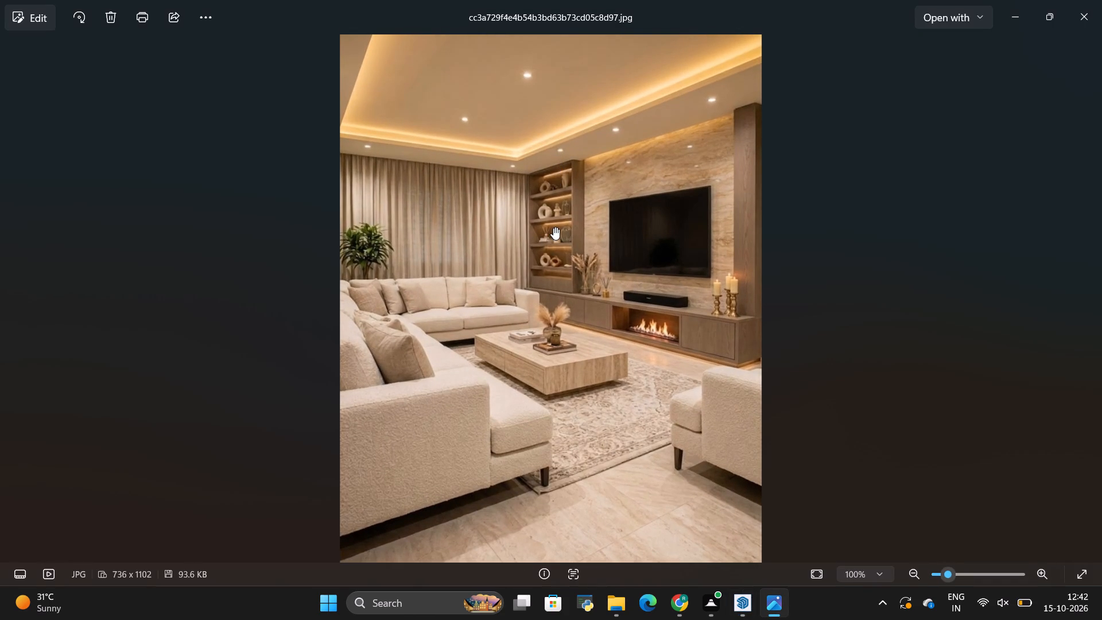
pyautogui.hotkey('alt', 'Tab')
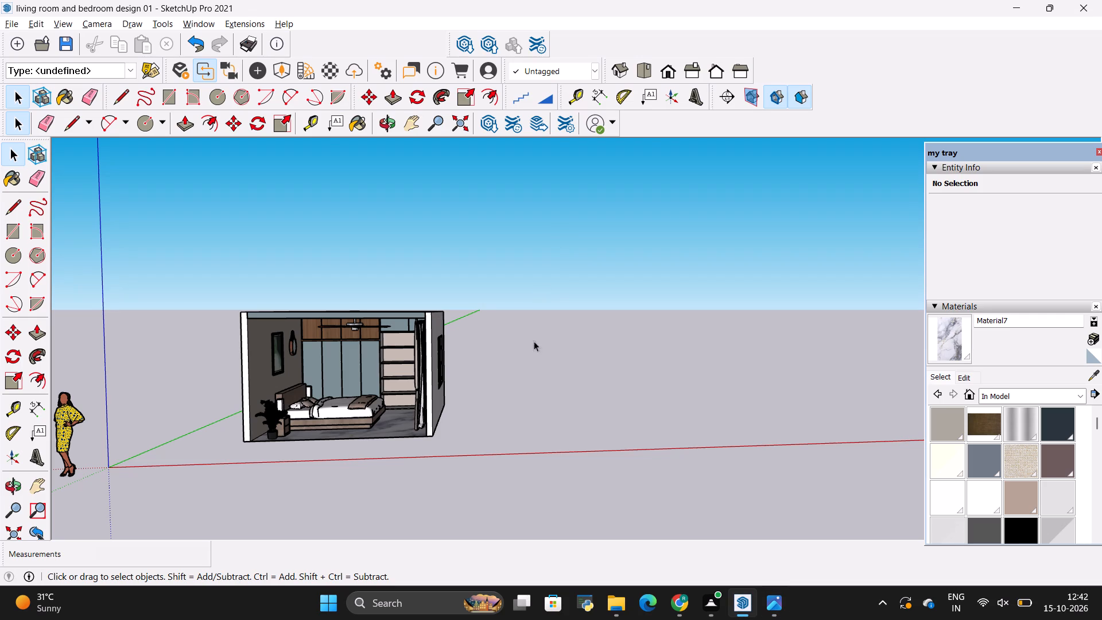
pyautogui.hotkey('alt', 'Tab')
pyautogui.hotkey('alt', 'Tab')
pyautogui.scroll(3, 543, 356)
pyautogui.scroll(-4, 546, 349)
pyautogui.hotkey('alt', 'Tab')
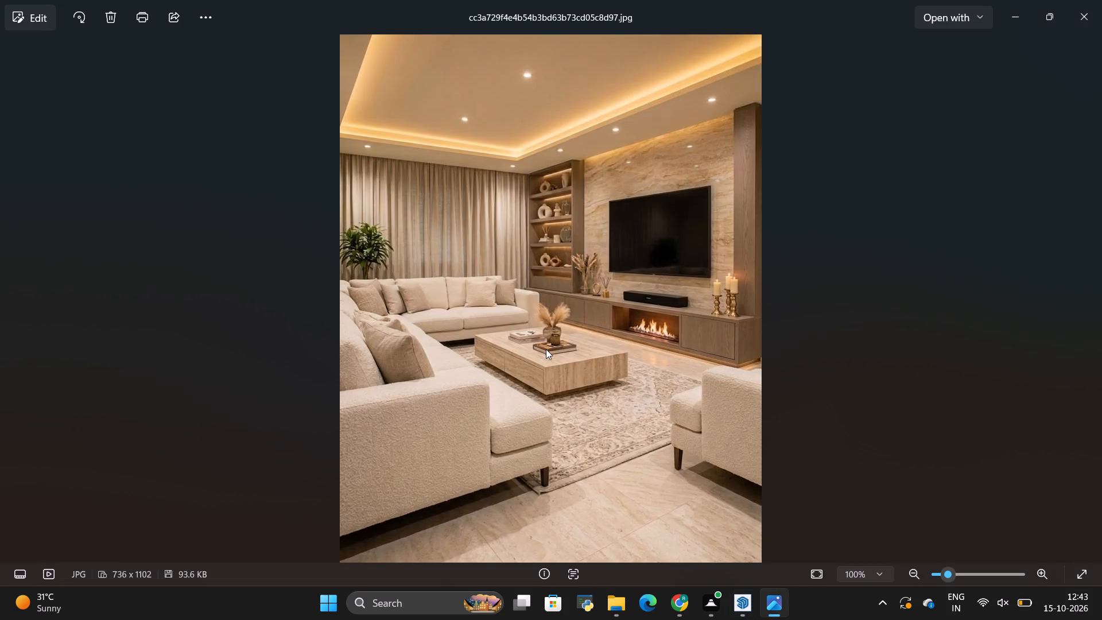
pyautogui.hotkey('alt', 'Tab')
# Draw a 15' by 18' floor rectangle on the ground beside the bedroom for the living room.
pyautogui.moveTo(551, 319); pyautogui.dragTo(560, 436, button='middle')
pyautogui.scroll(-5, 522, 359)
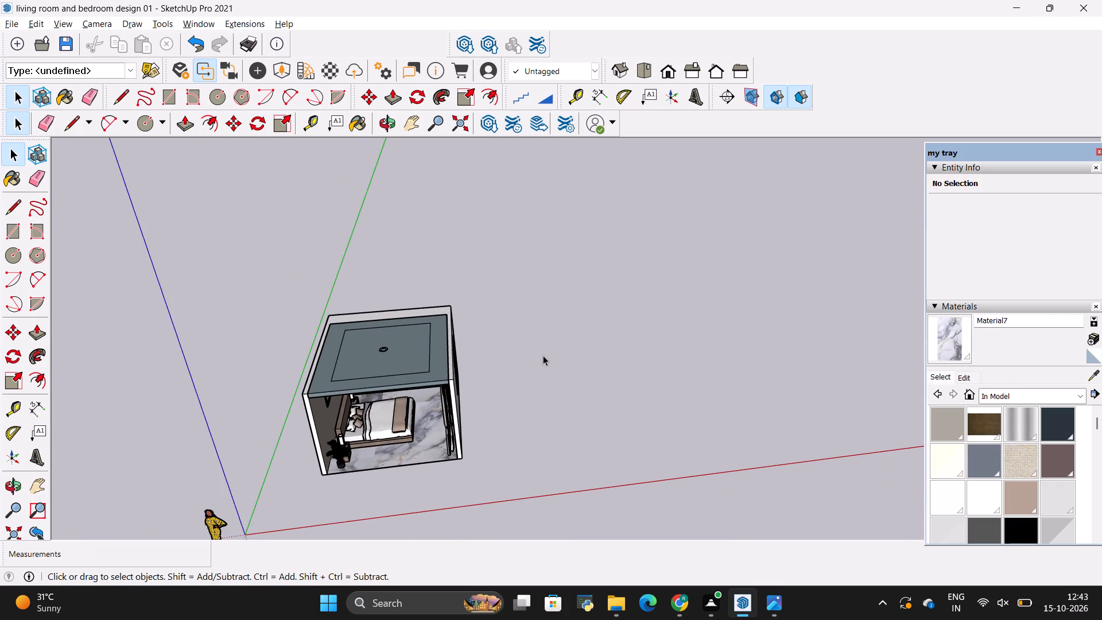
pyautogui.press('r')
pyautogui.click(523, 317)
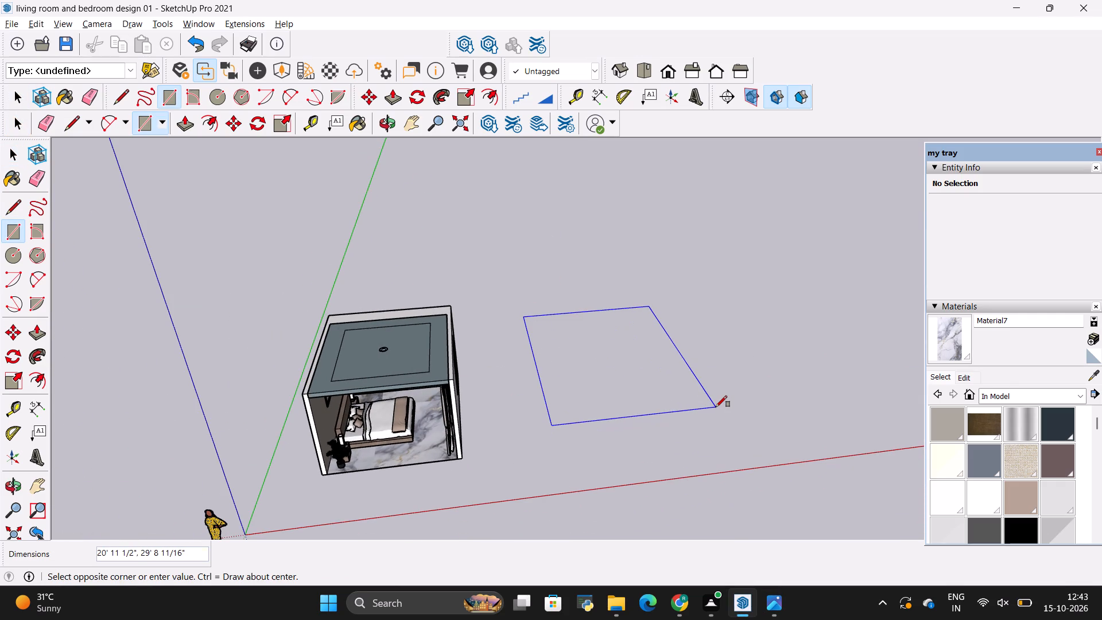
pyautogui.press('BackSpace')
pyautogui.write('15')
pyautogui.write("',18'")
pyautogui.press('Return')
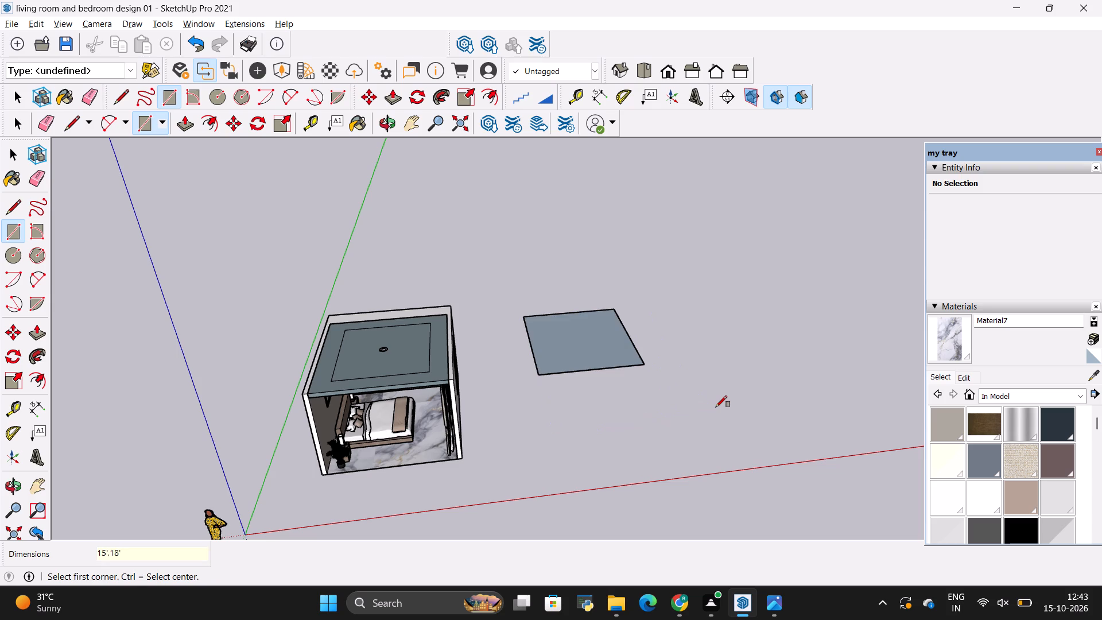
# Move the living room floor rectangle along the ground toward the bedroom's open front.
pyautogui.scroll(2, 677, 188)
pyautogui.press('space')
pyautogui.doubleClick(598, 384)
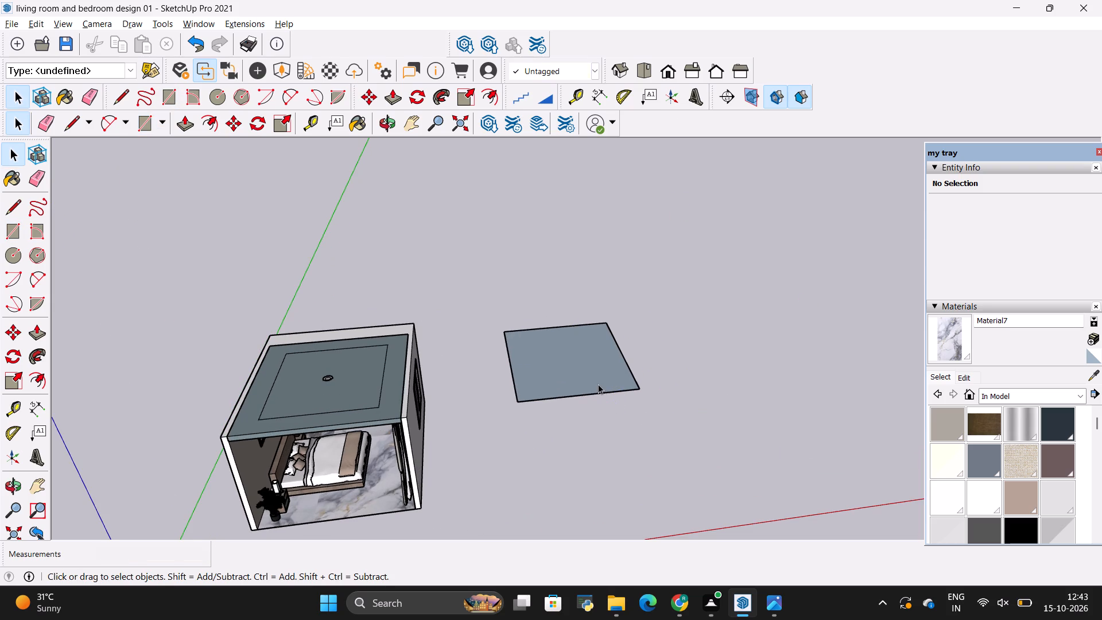
pyautogui.press('m')
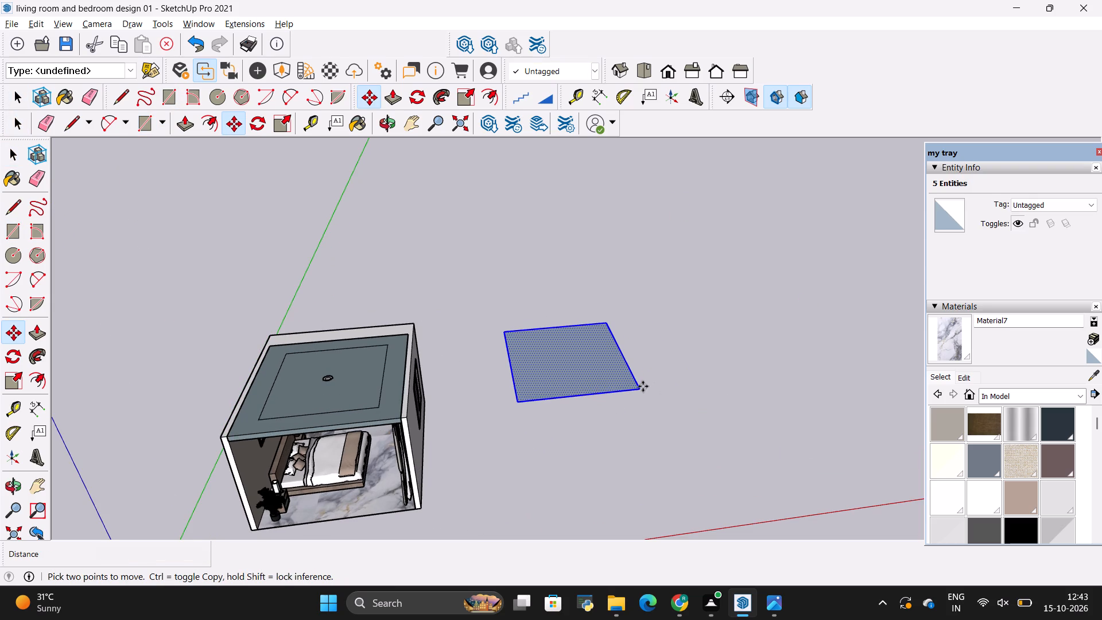
pyautogui.click(521, 402)
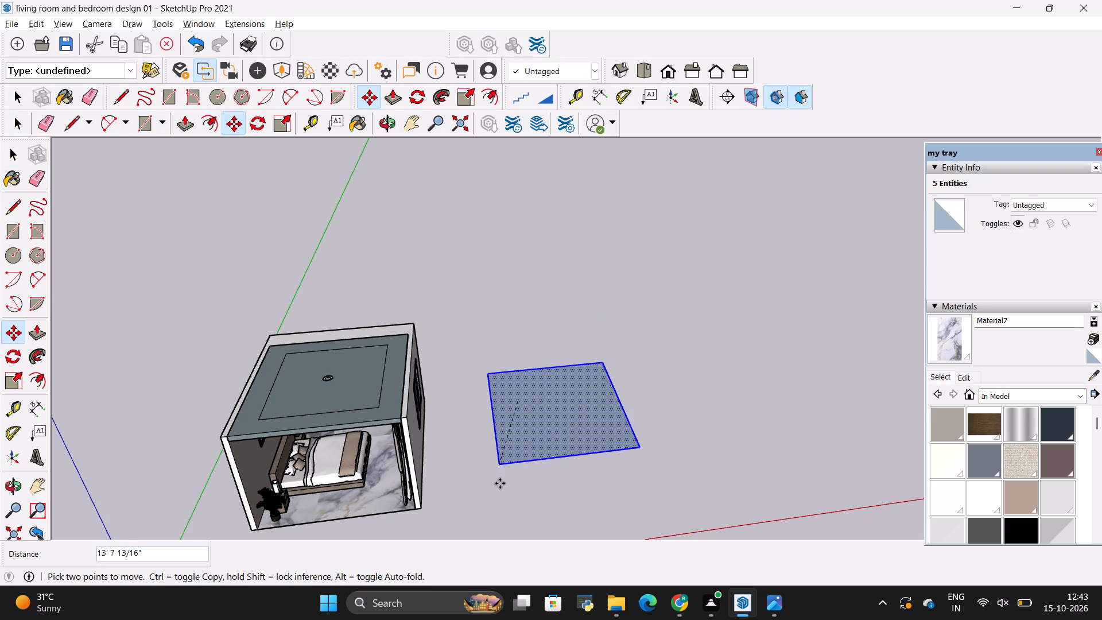
pyautogui.click(498, 494)
pyautogui.press('space')
pyautogui.click(529, 363)
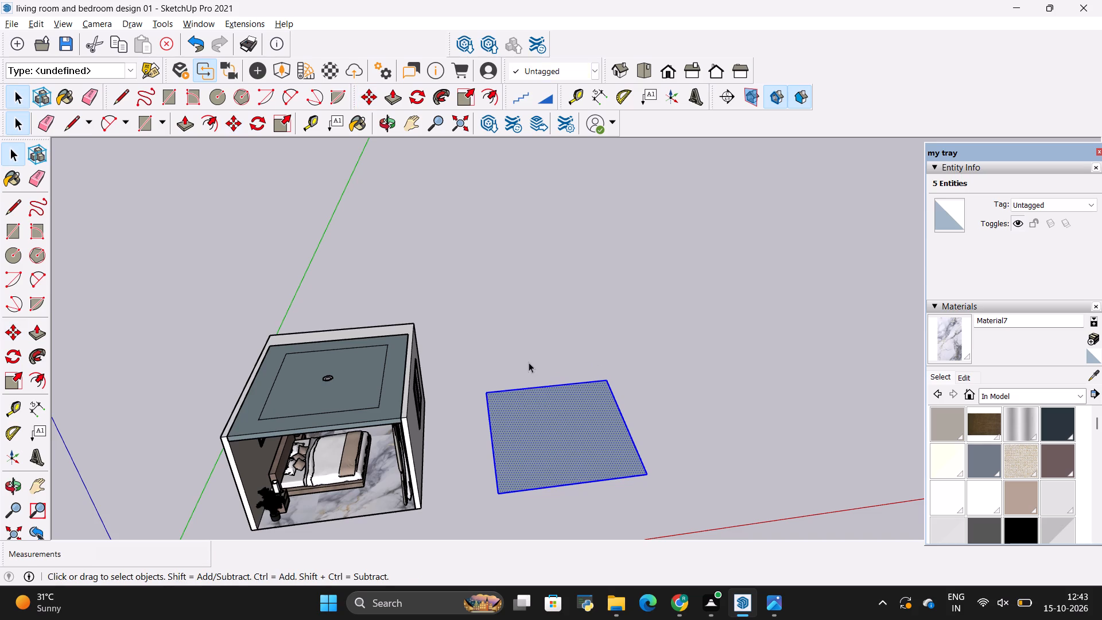
# Move the living room floor rectangle about 12' 9" farther away from the bedroom.
pyautogui.doubleClick(549, 448)
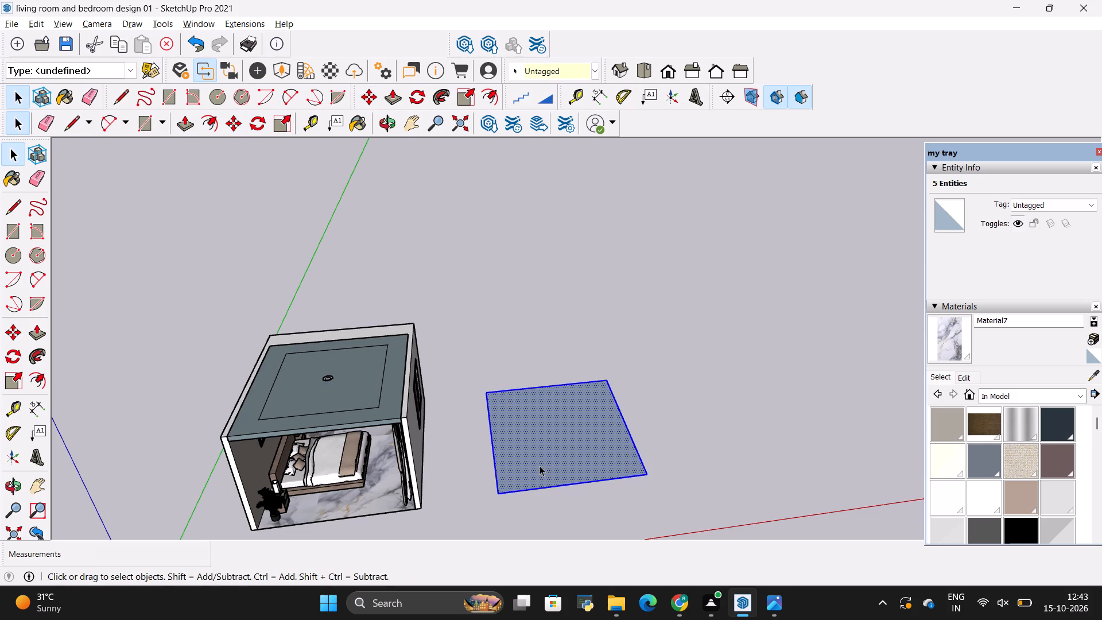
pyautogui.press('m')
pyautogui.click(646, 474)
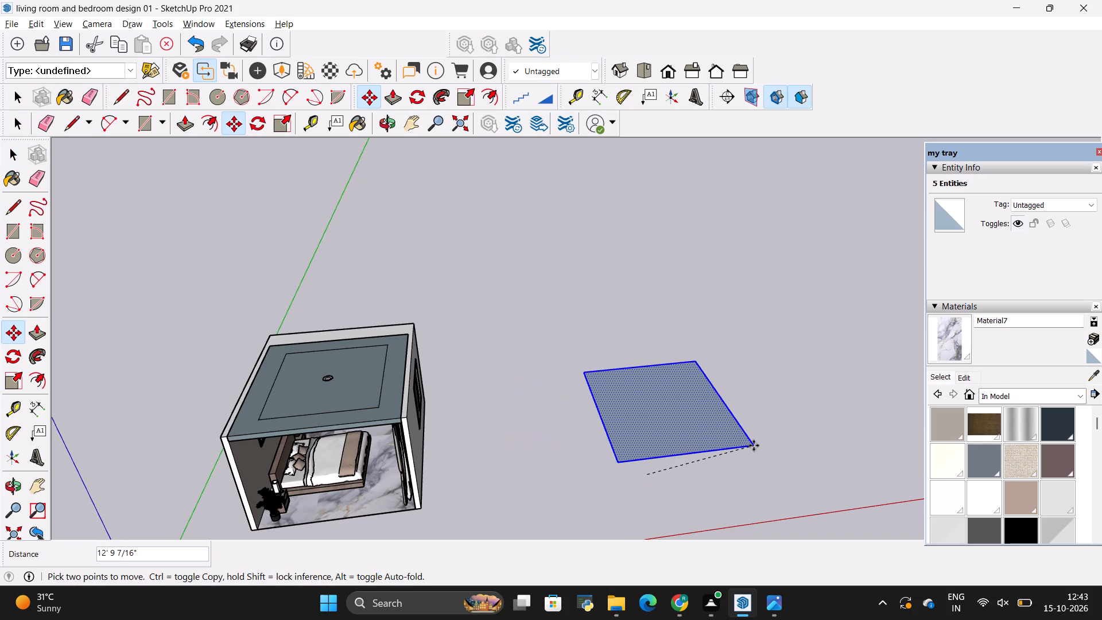
pyautogui.click(754, 445)
pyautogui.click(540, 436)
pyautogui.press('space')
pyautogui.click(540, 436)
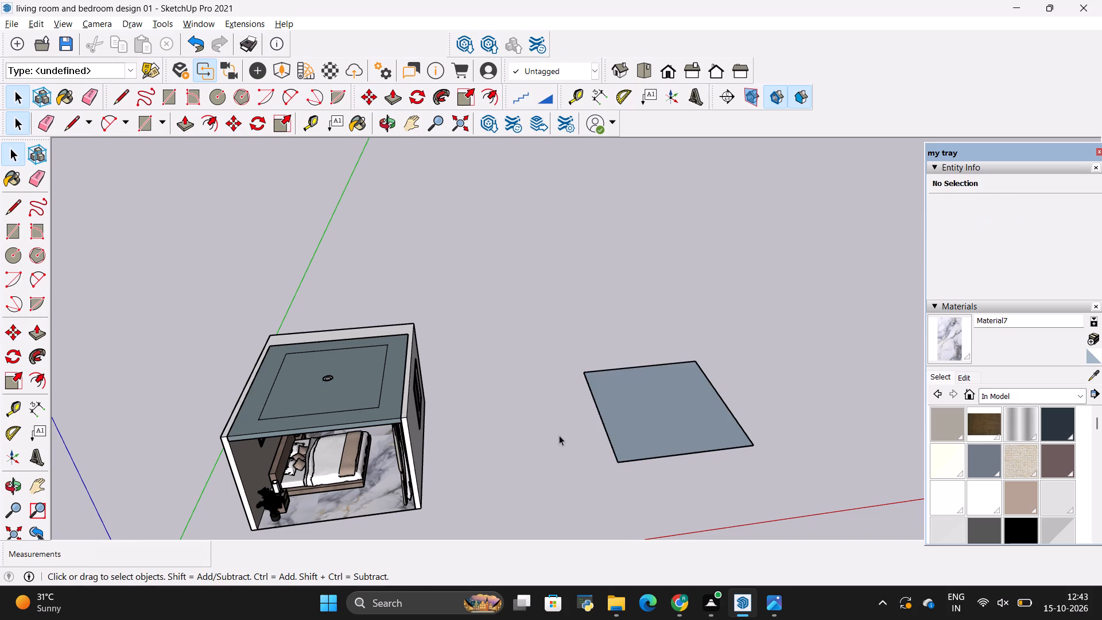
# Reverse the living room floor face so its front side points up.
pyautogui.moveTo(559, 435); pyautogui.dragTo(488, 404, button='middle')
pyautogui.scroll(-4, 480, 384)
pyautogui.scroll(7, 647, 427)
pyautogui.doubleClick(646, 428)
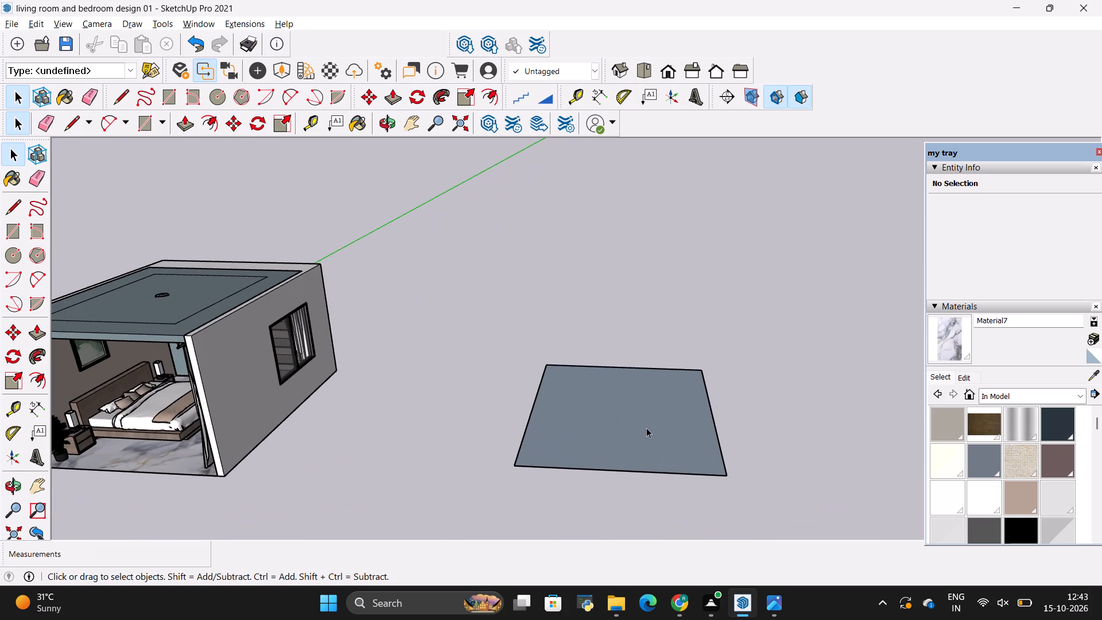
pyautogui.rightClick(642, 428)
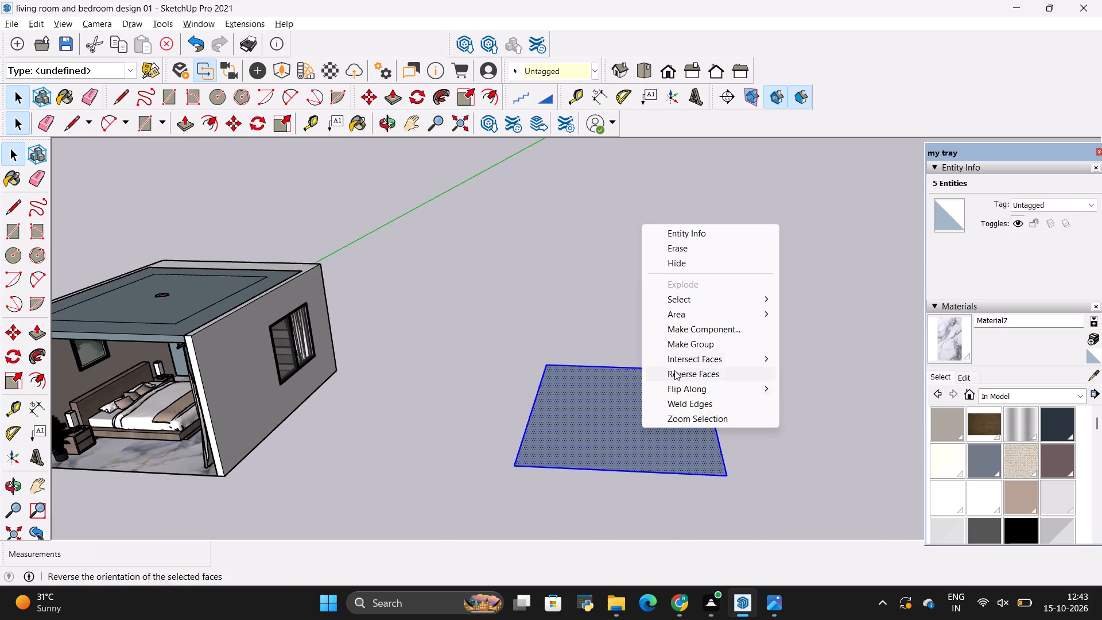
pyautogui.click(679, 372)
pyautogui.press('space')
pyautogui.click(481, 363)
# Offset the living room floor outline inward by 6" to form the wall thickness.
pyautogui.moveTo(577, 373); pyautogui.dragTo(585, 467, button='middle')
pyautogui.click(608, 454)
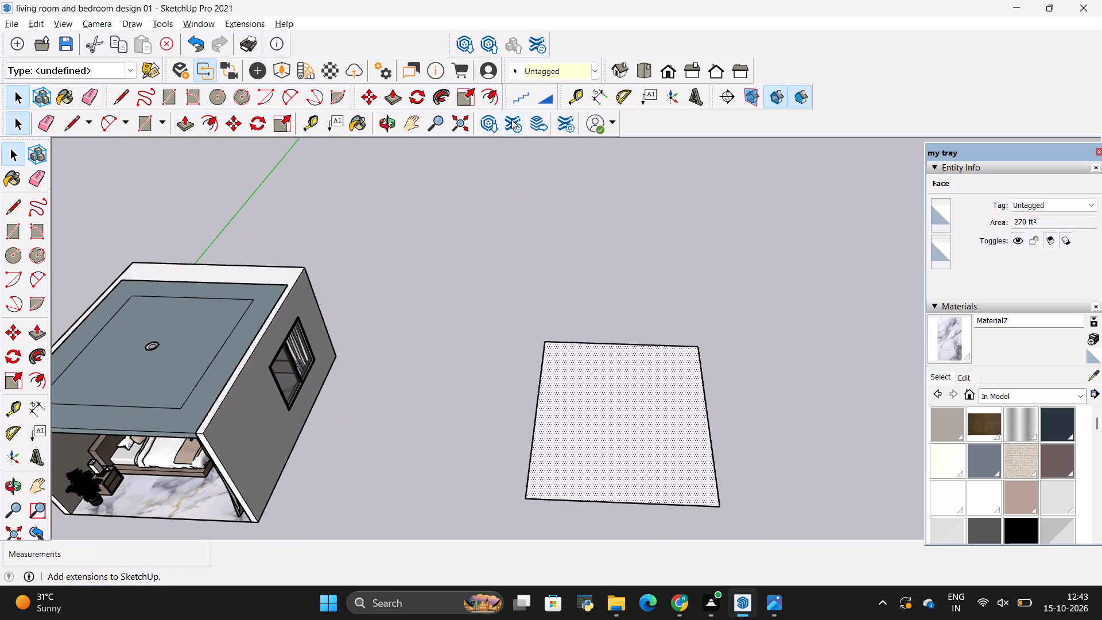
pyautogui.click(491, 97)
pyautogui.click(629, 400)
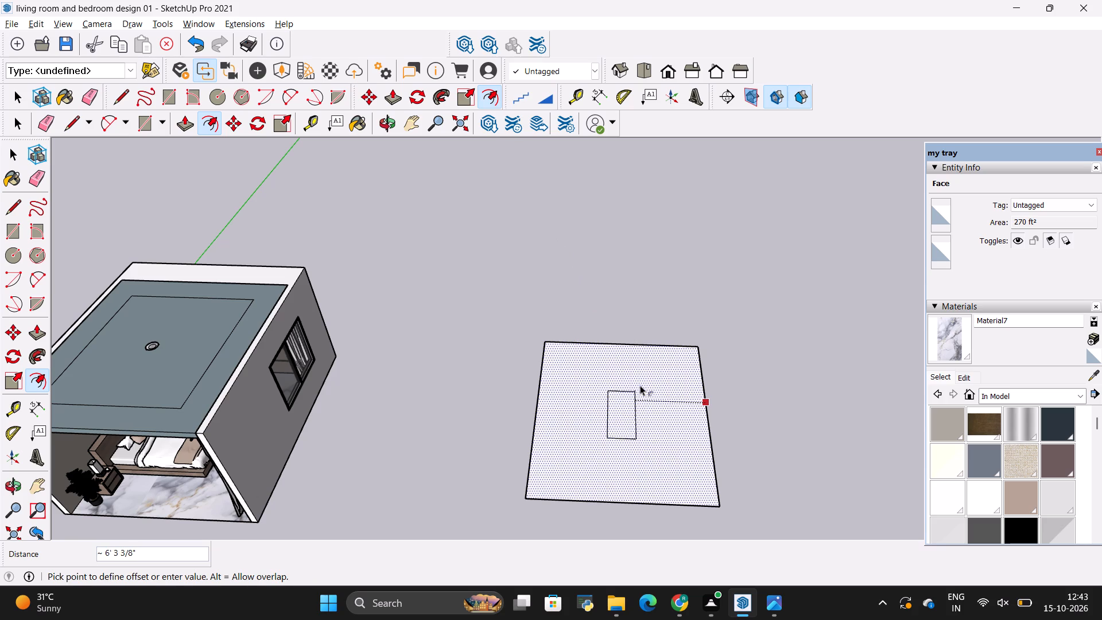
pyautogui.press('BackSpace')
pyautogui.press('6')
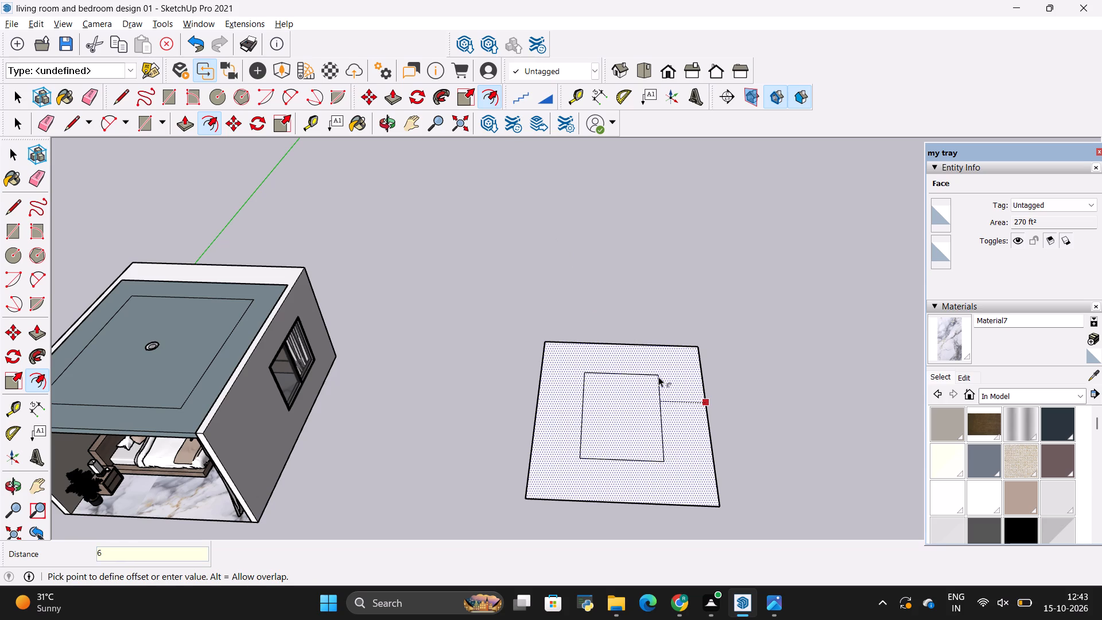
pyautogui.hotkey('shift', '"')
pyautogui.press('Return')
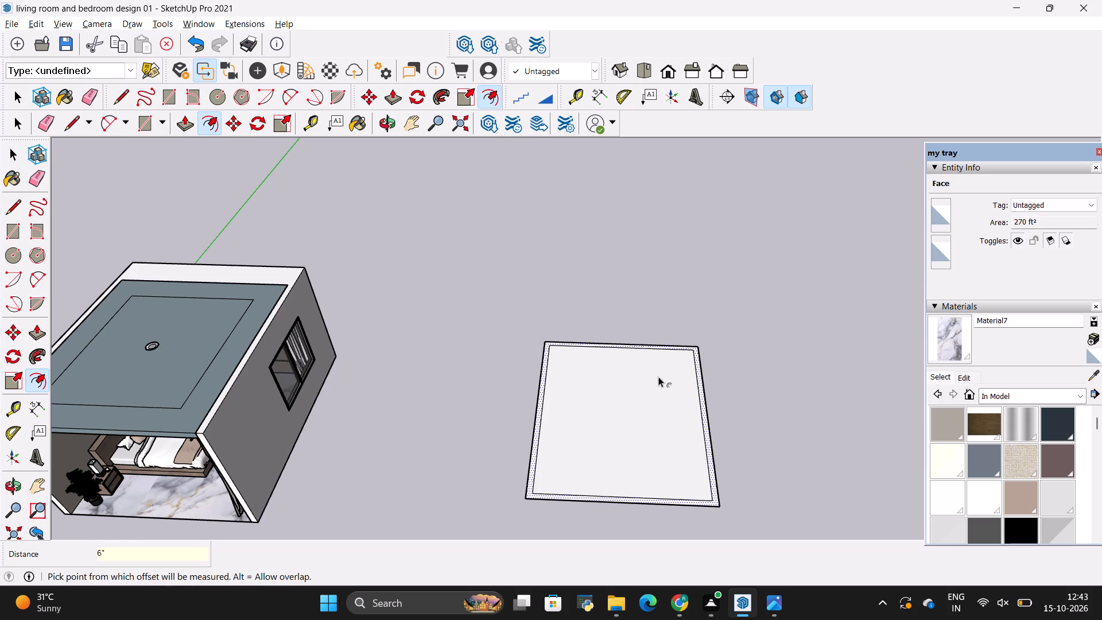
# Draw a 6" line from each front inner corner of the offset outline to the living room floor's front edge.
pyautogui.press('l')
pyautogui.scroll(13, 756, 571)
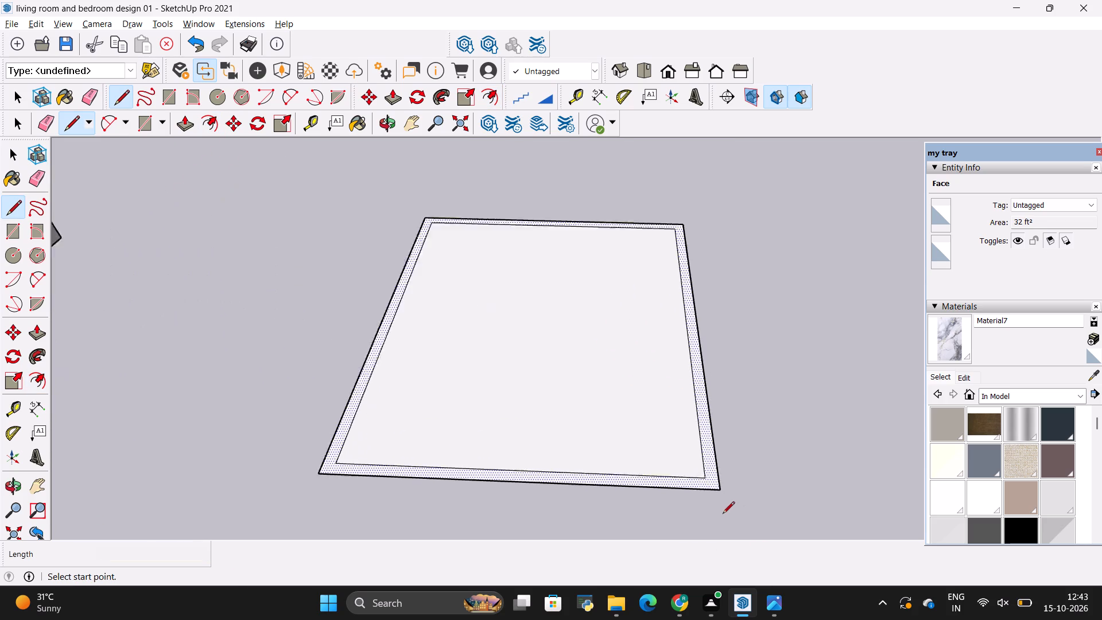
pyautogui.scroll(9, 723, 514)
pyautogui.click(703, 458)
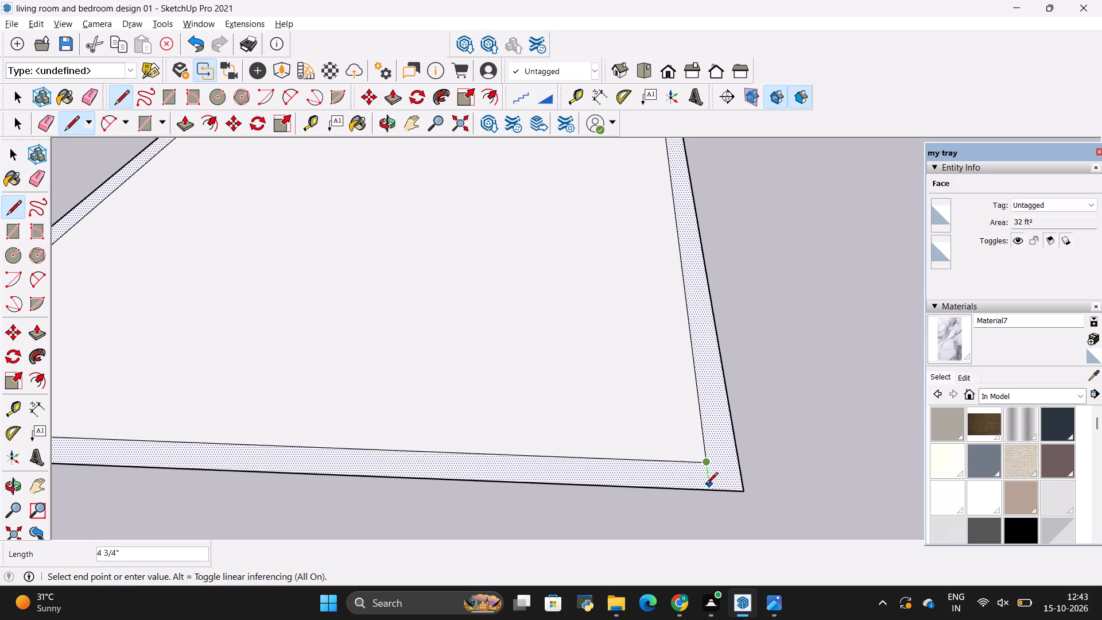
pyautogui.click(708, 489)
pyautogui.scroll(-8, 814, 460)
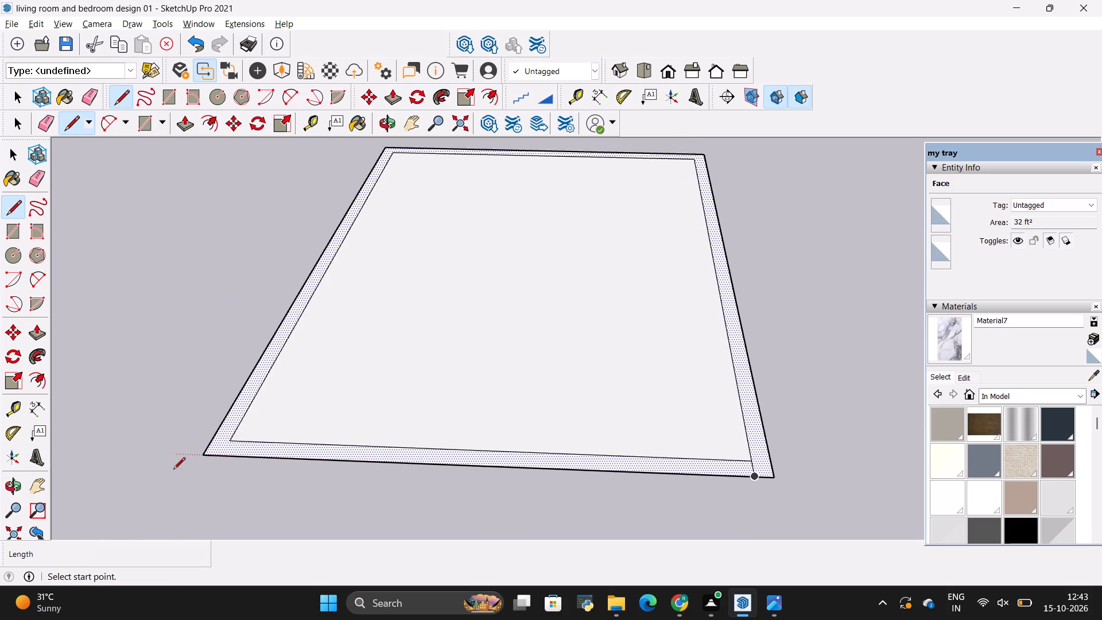
pyautogui.scroll(10, 173, 464)
pyautogui.click(281, 428)
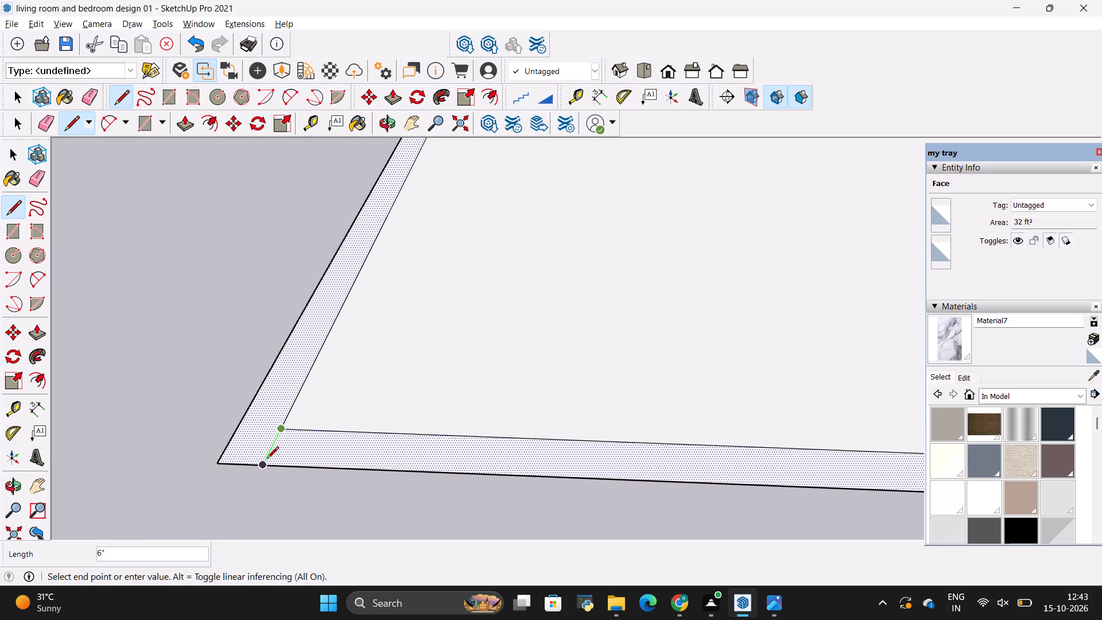
pyautogui.click(265, 460)
# Erase the inner front line between the two short lines so the wall outline is open at the front.
pyautogui.press('e')
pyautogui.moveTo(432, 421); pyautogui.dragTo(436, 440)
pyautogui.scroll(-15, 358, 491)
pyautogui.press('space')
pyautogui.scroll(3, 646, 224)
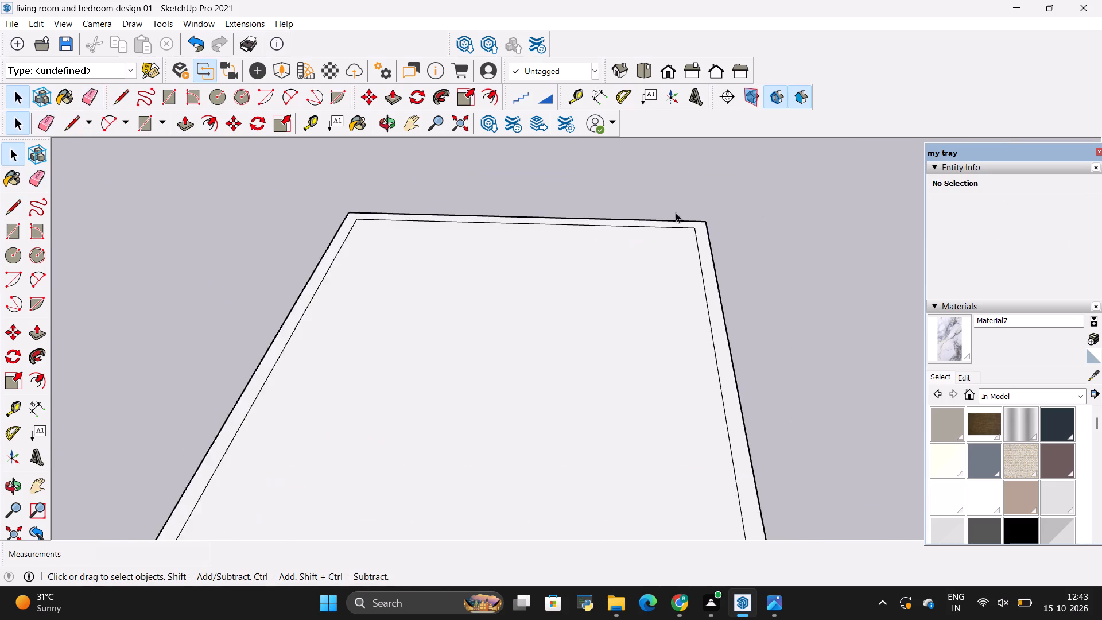
# Push/Pull the living room's wall outline face up 10' to raise the three walls.
pyautogui.scroll(7, 676, 212)
pyautogui.click(713, 263)
pyautogui.press('p')
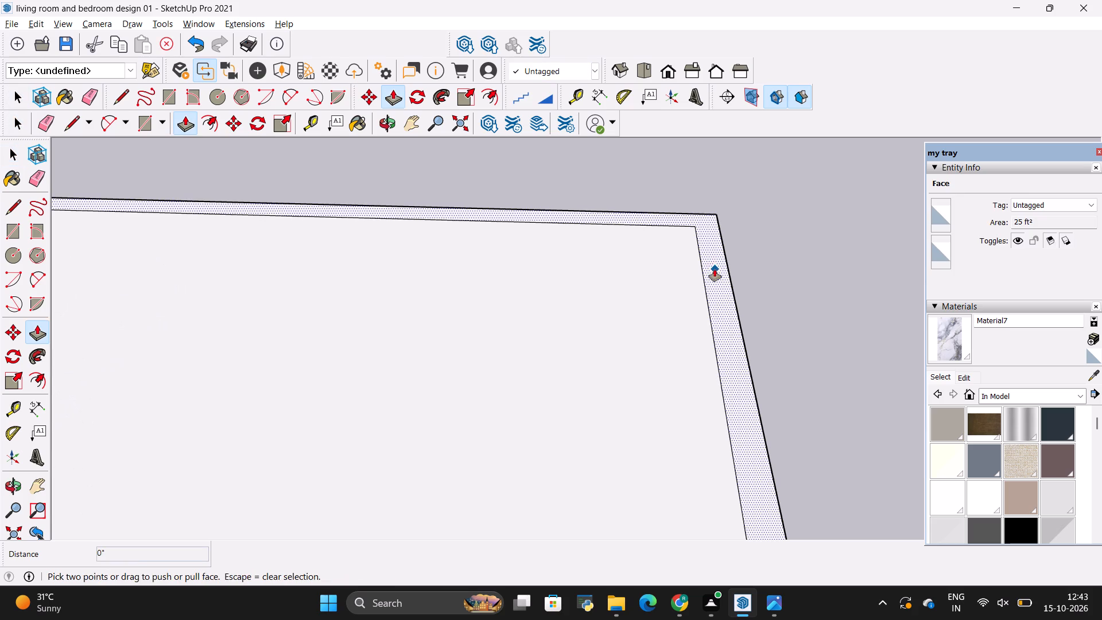
pyautogui.click(715, 269)
pyautogui.scroll(-18, 712, 242)
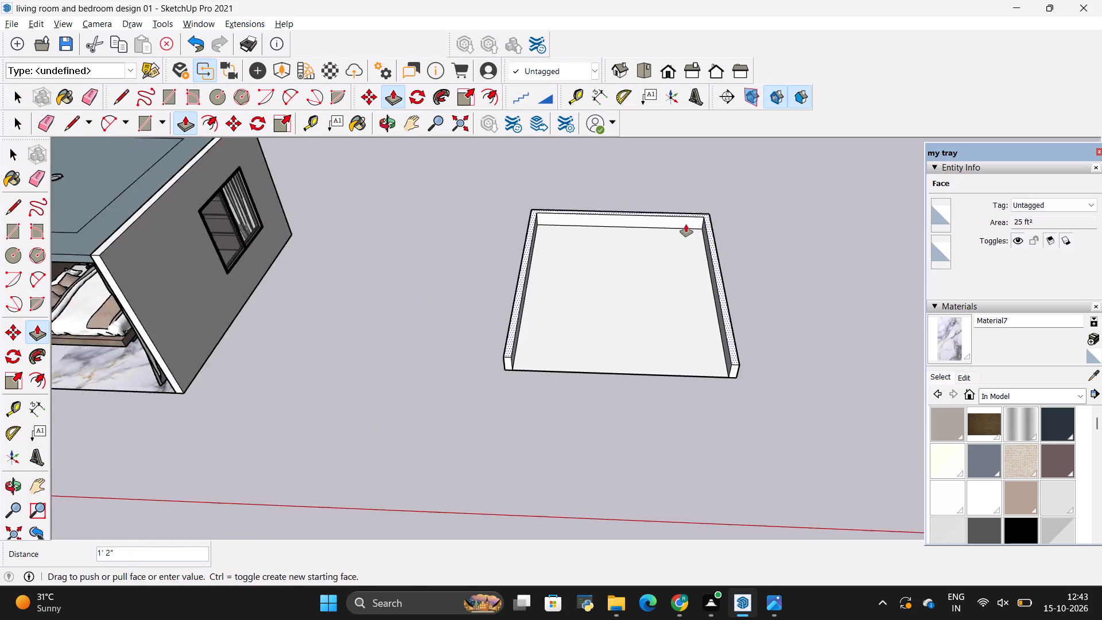
pyautogui.scroll(-3, 686, 224)
pyautogui.moveTo(662, 313); pyautogui.dragTo(662, 302, button='middle')
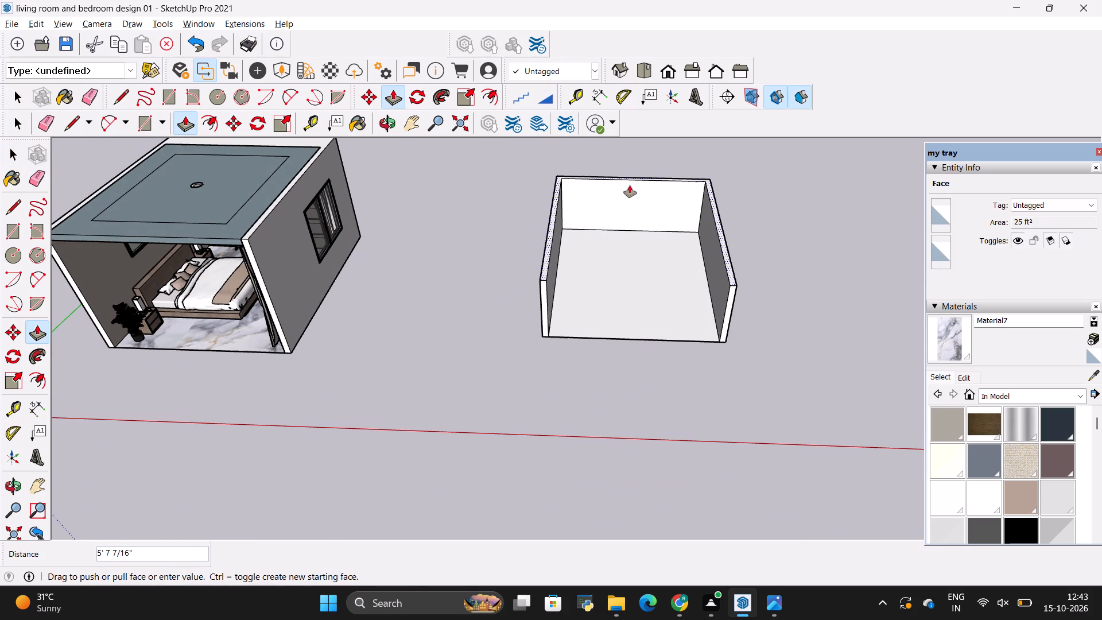
pyautogui.press('BackSpace')
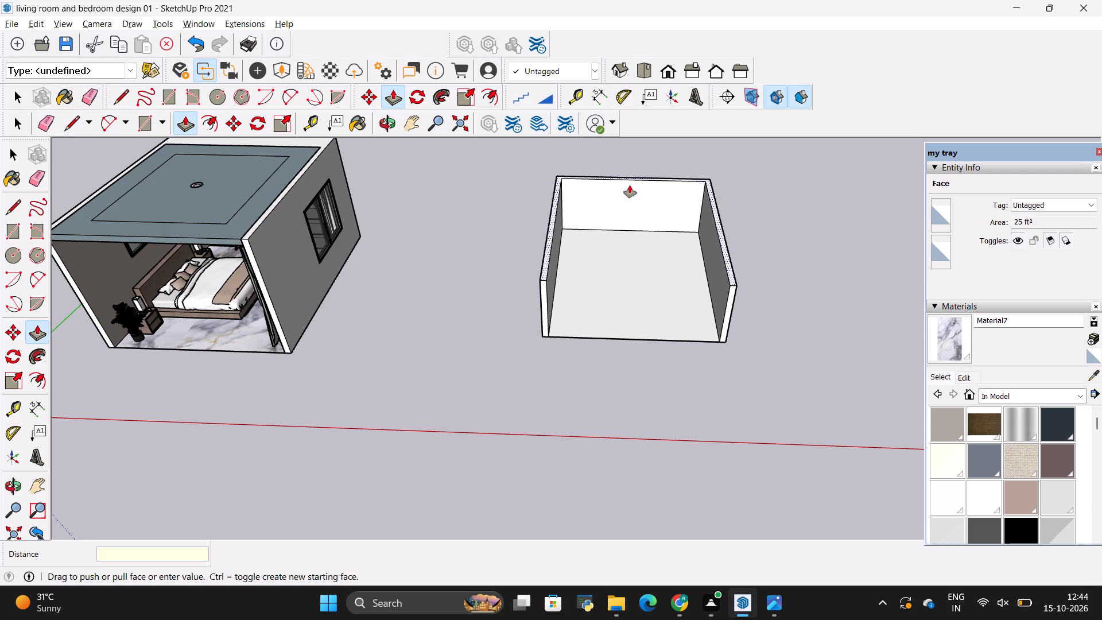
pyautogui.write("10'")
pyautogui.press('Return')
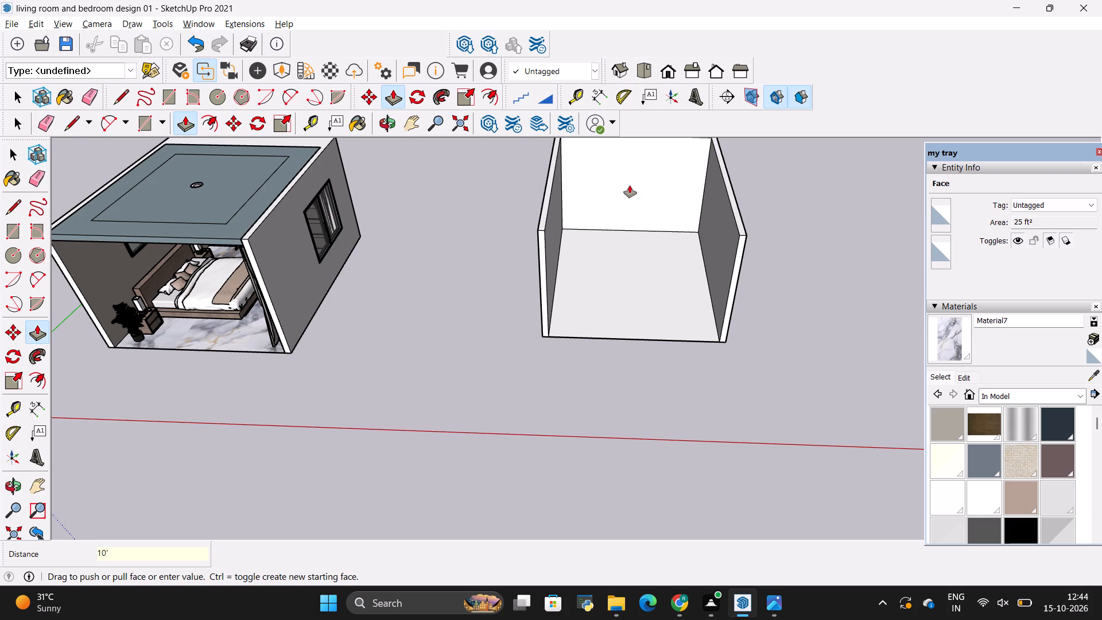
pyautogui.press('space')
pyautogui.click(435, 259)
# Examine the living room shell from several sides and compare it with the living room reference photo in Photos.
pyautogui.scroll(-10, 584, 348)
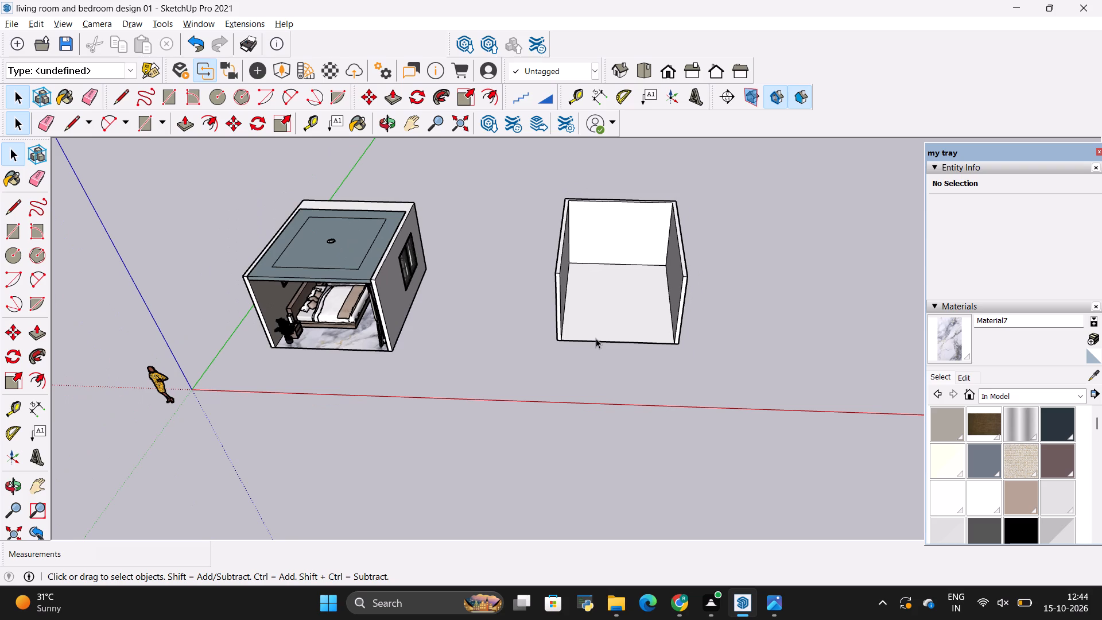
pyautogui.scroll(-5, 596, 338)
pyautogui.moveTo(641, 346); pyautogui.dragTo(712, 273, button='middle')
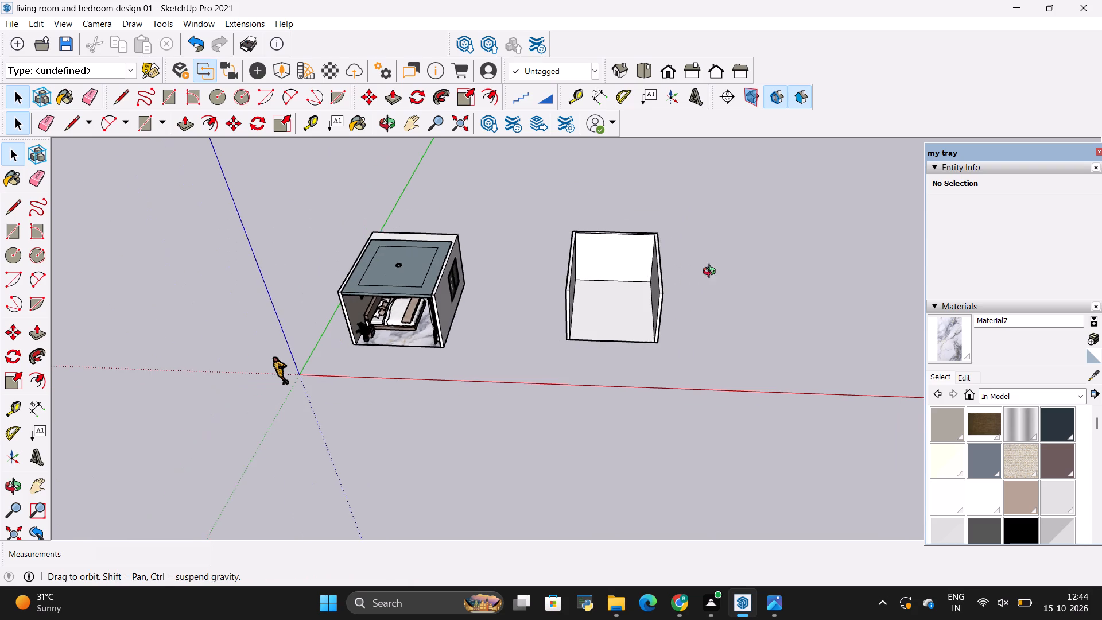
pyautogui.moveTo(712, 273); pyautogui.dragTo(787, 266, button='middle')
pyautogui.scroll(13, 643, 257)
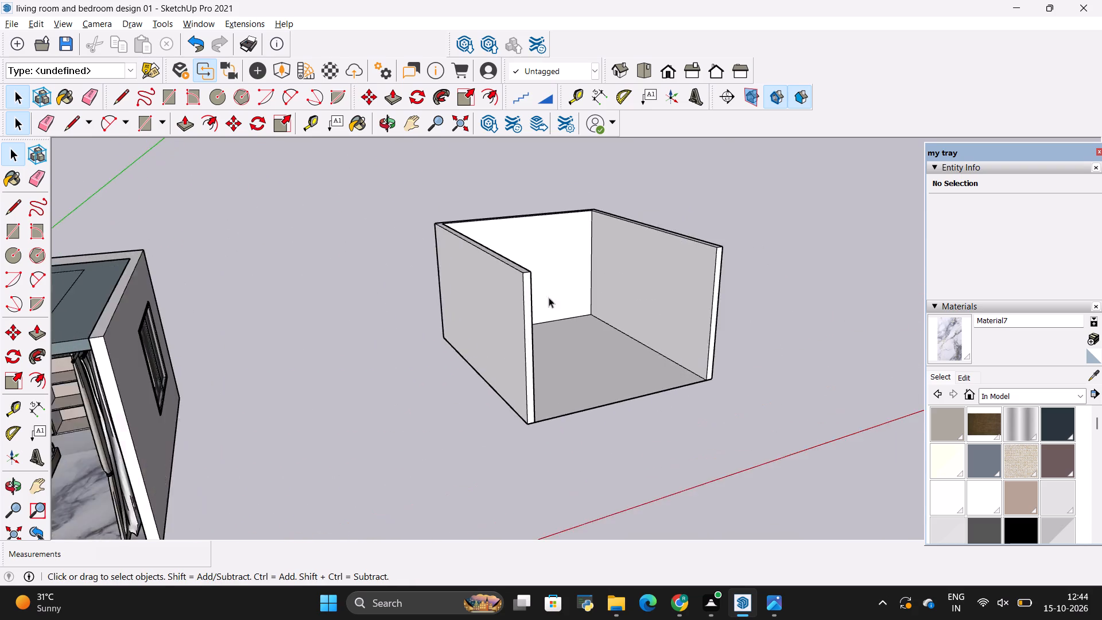
pyautogui.scroll(2, 549, 297)
pyautogui.moveTo(576, 304); pyautogui.dragTo(515, 321, button='middle')
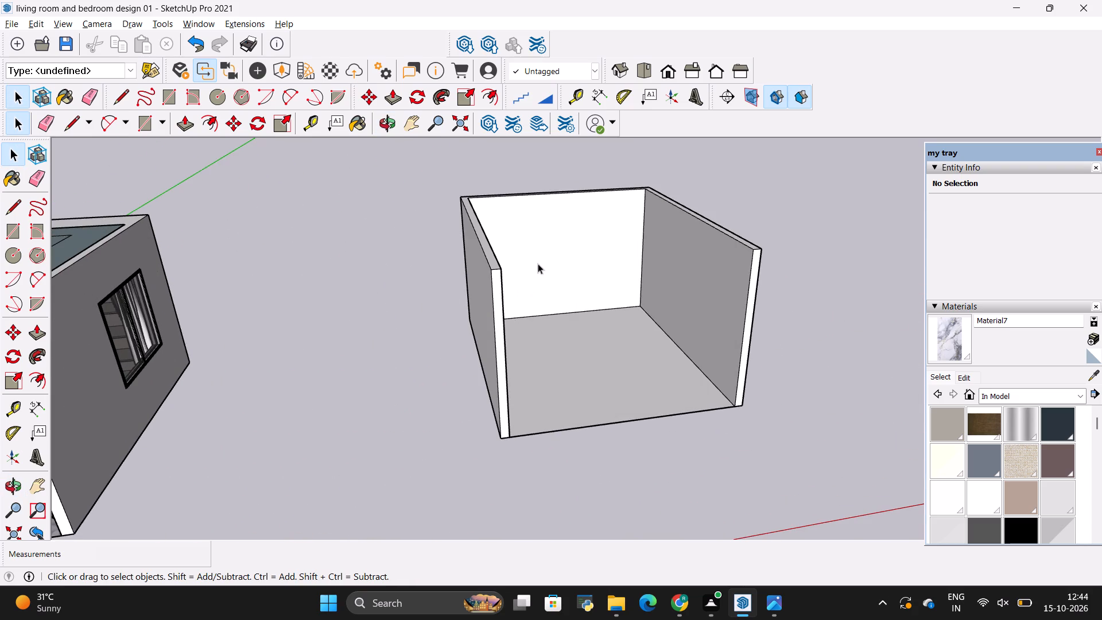
pyautogui.scroll(5, 563, 230)
pyautogui.scroll(-3, 545, 290)
pyautogui.moveTo(628, 334); pyautogui.dragTo(480, 335, button='middle')
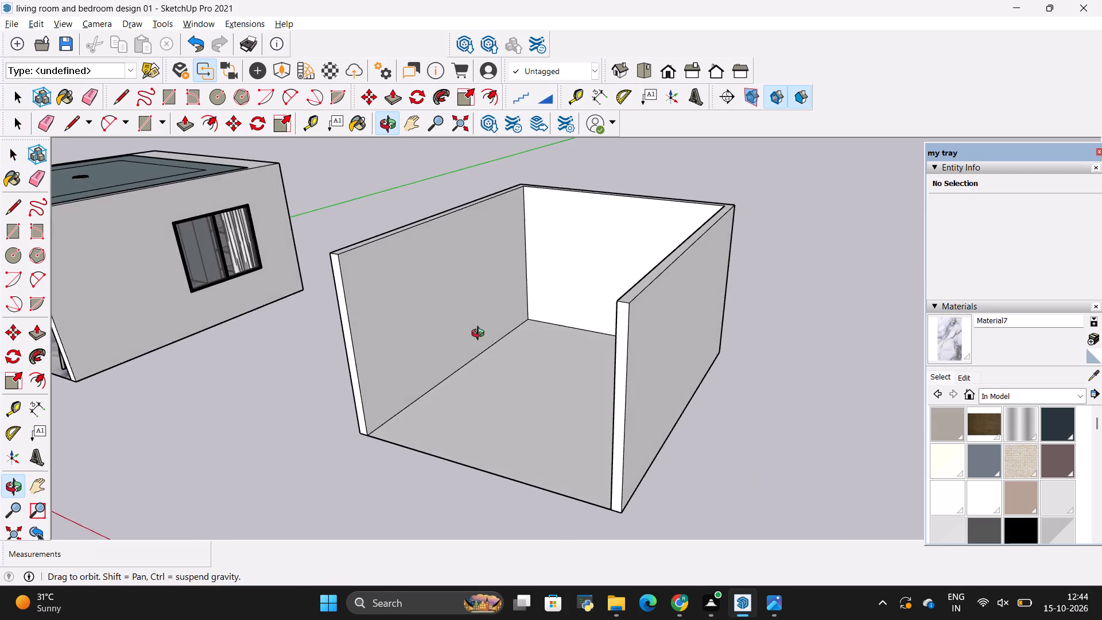
pyautogui.moveTo(480, 335); pyautogui.dragTo(557, 335, button='middle')
pyautogui.scroll(1, 564, 328)
pyautogui.hotkey('alt', 'Tab')
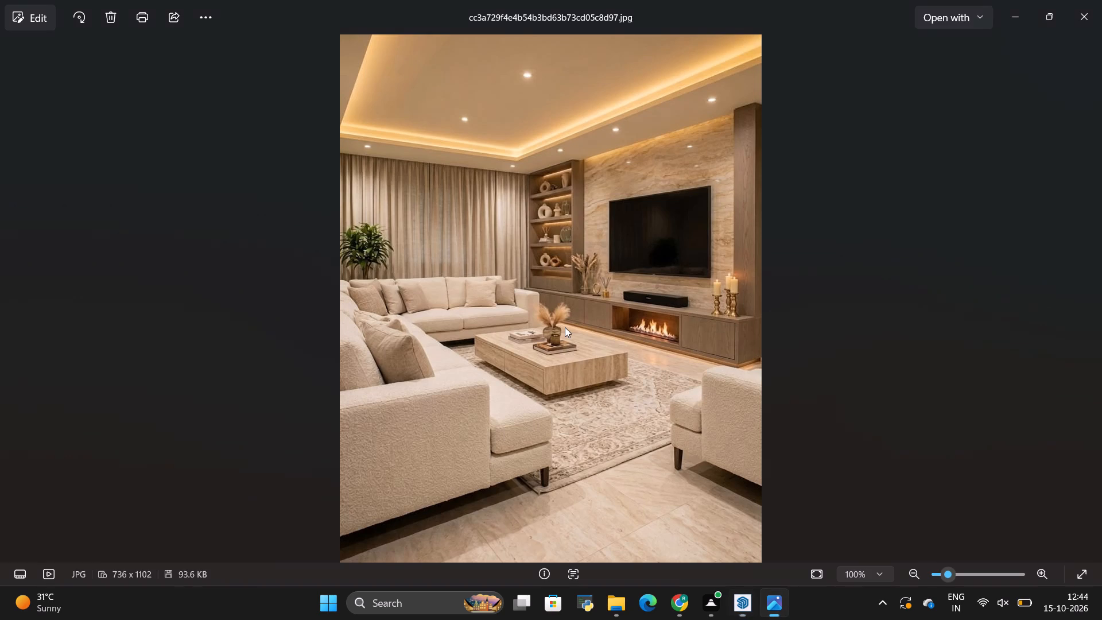
pyautogui.hotkey('alt', 'Tab')
pyautogui.hotkey('alt', 'Tab')
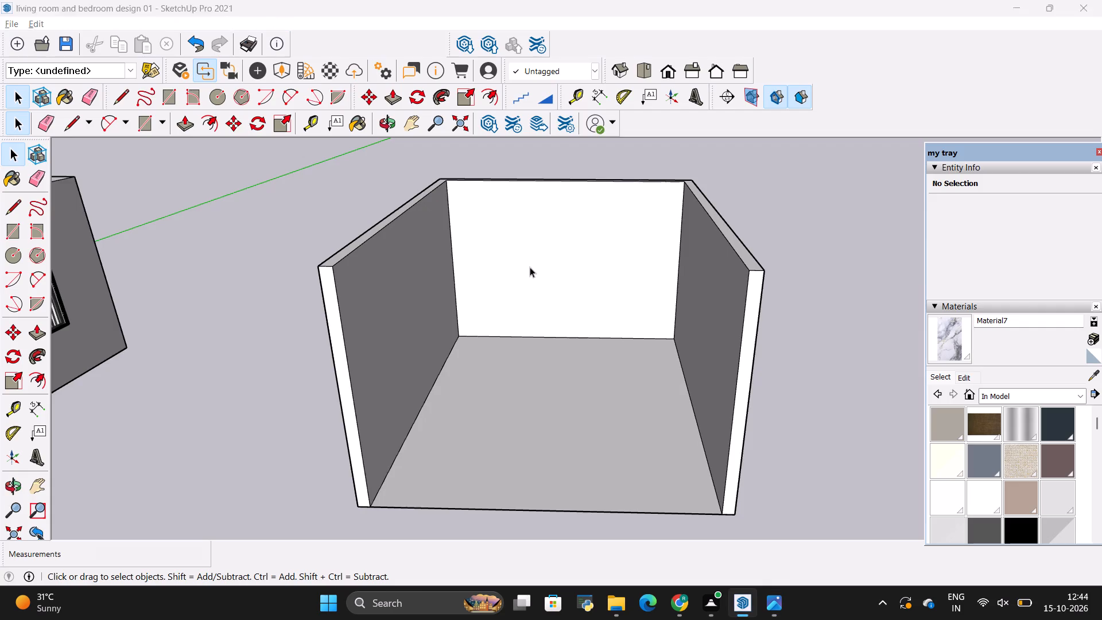
pyautogui.scroll(2, 631, 212)
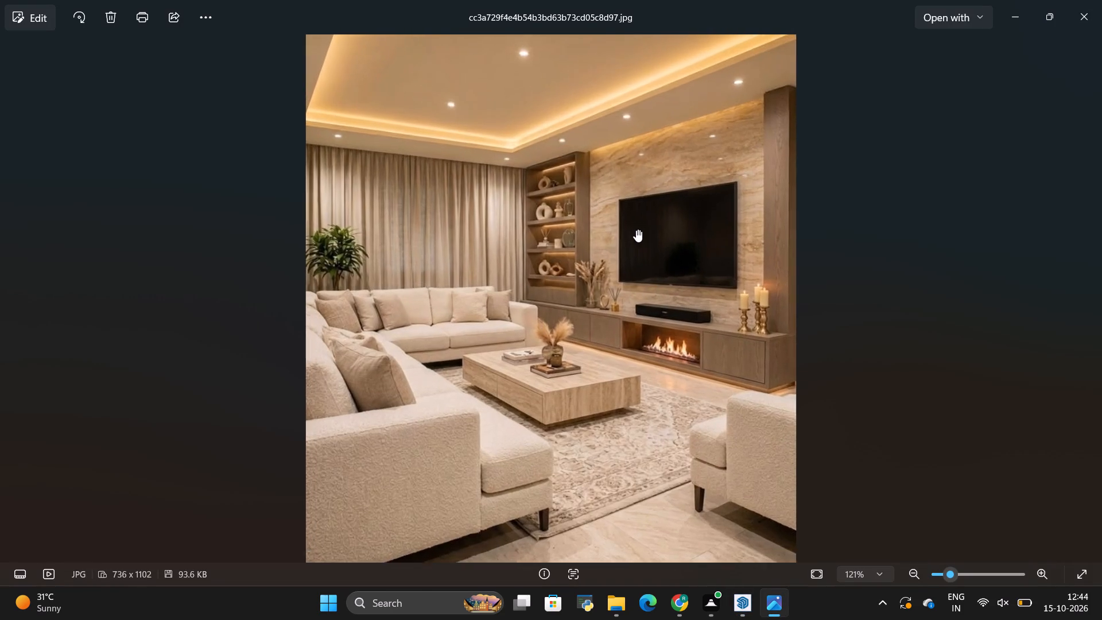
pyautogui.hotkey('alt', 'Tab')
pyautogui.hotkey('alt', 'Tab')
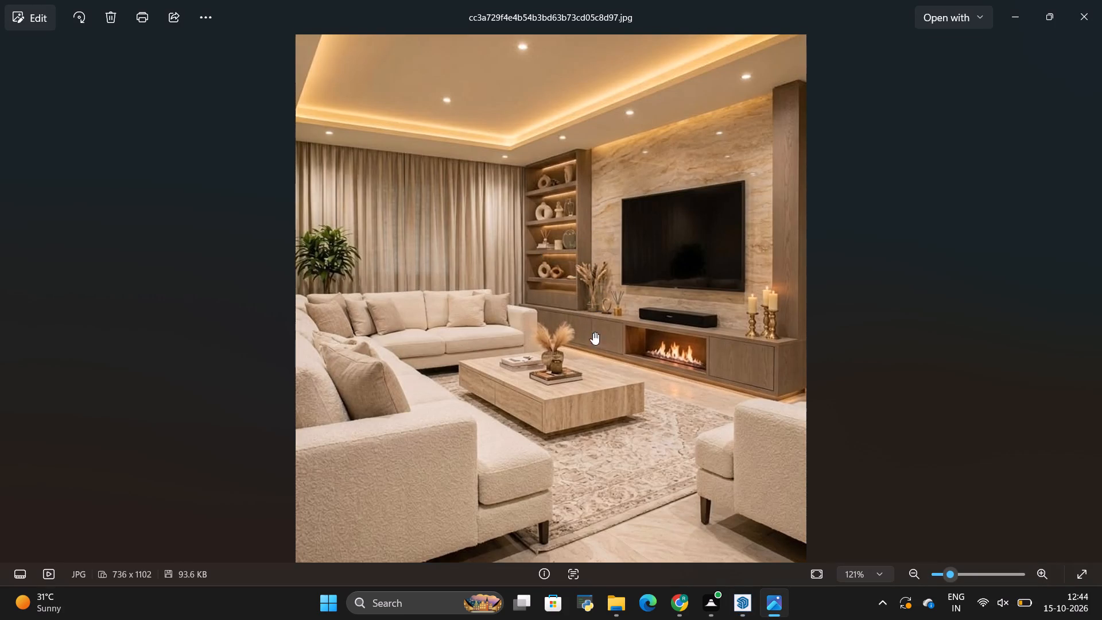
pyautogui.hotkey('alt', 'Tab')
pyautogui.moveTo(609, 373); pyautogui.dragTo(807, 404, button='middle')
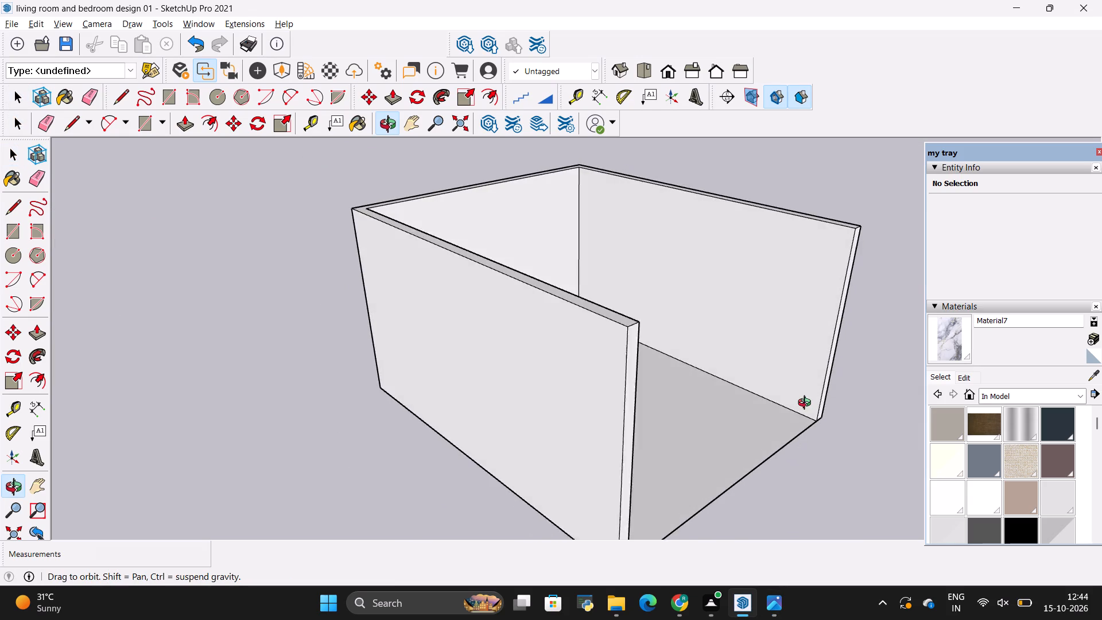
pyautogui.moveTo(807, 404); pyautogui.dragTo(789, 416, button='middle')
pyautogui.scroll(-4, 508, 324)
pyautogui.moveTo(748, 347); pyautogui.dragTo(637, 389, button='middle')
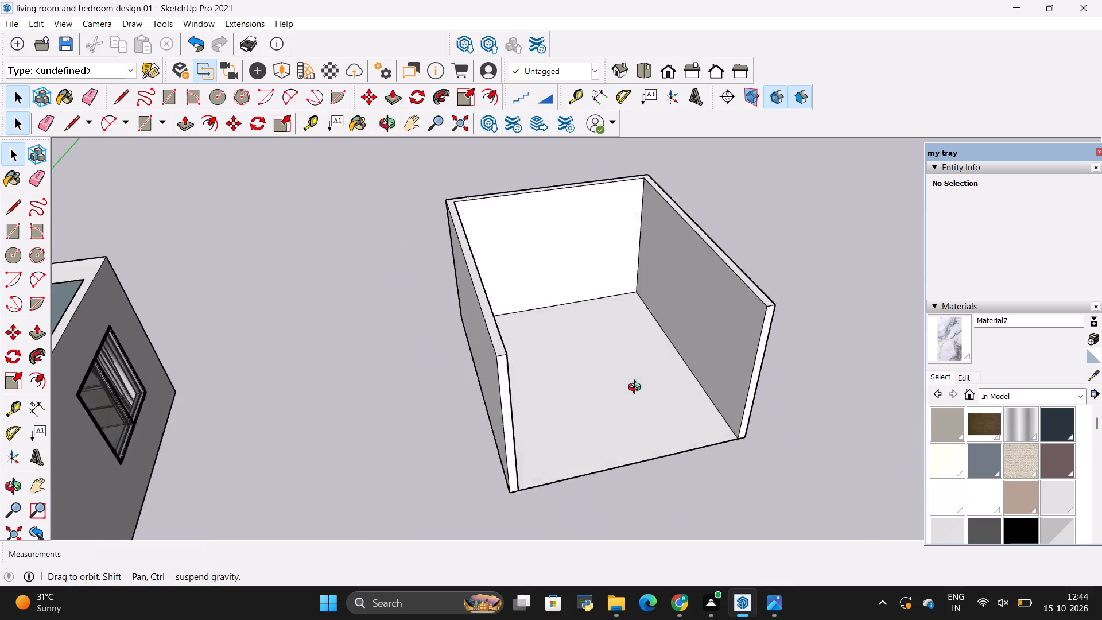
pyautogui.moveTo(637, 389); pyautogui.dragTo(651, 327, button='middle')
pyautogui.hotkey('alt', 'Tab')
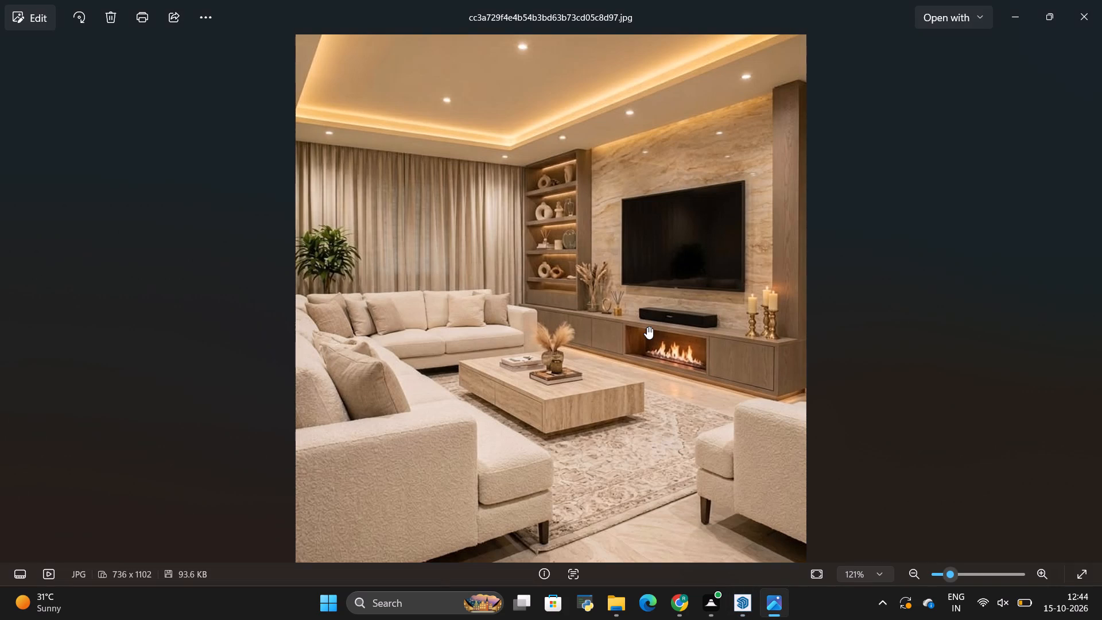
pyautogui.hotkey('alt', 'Tab')
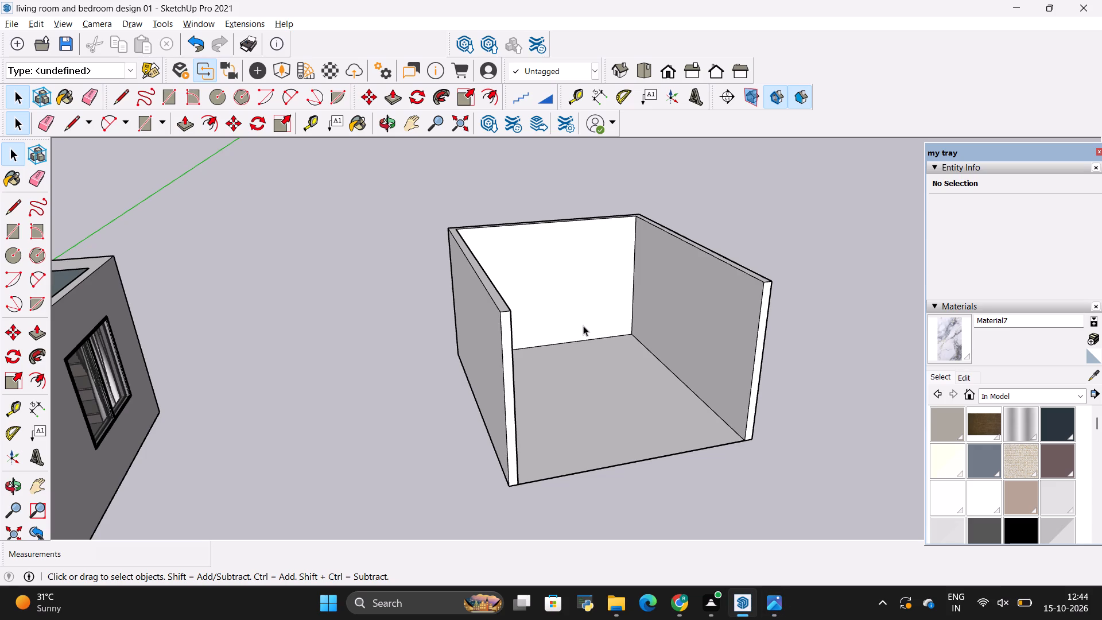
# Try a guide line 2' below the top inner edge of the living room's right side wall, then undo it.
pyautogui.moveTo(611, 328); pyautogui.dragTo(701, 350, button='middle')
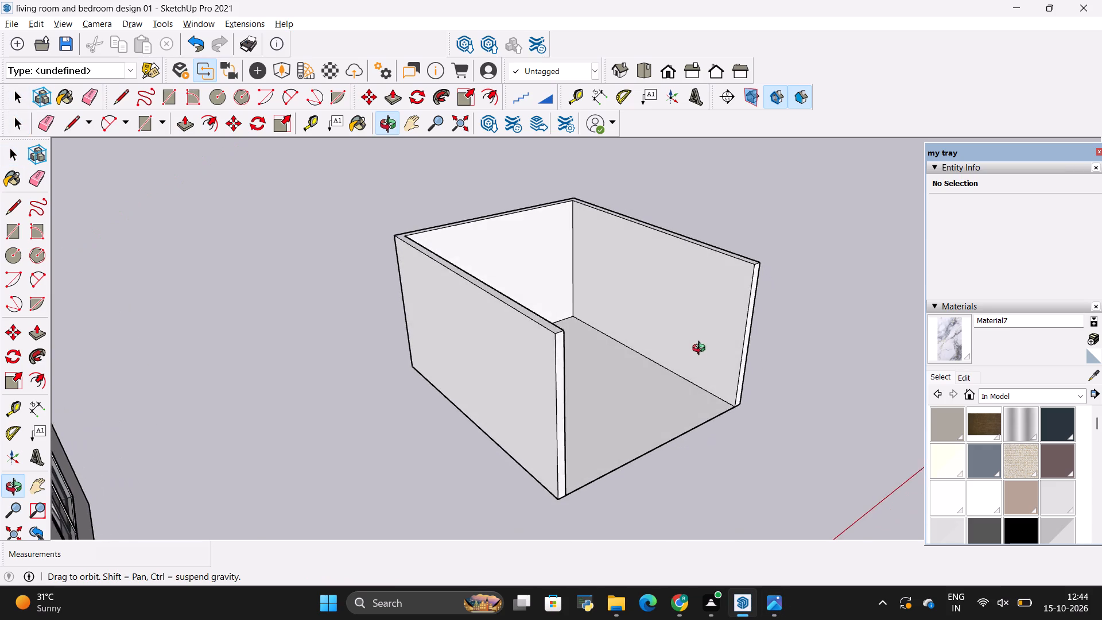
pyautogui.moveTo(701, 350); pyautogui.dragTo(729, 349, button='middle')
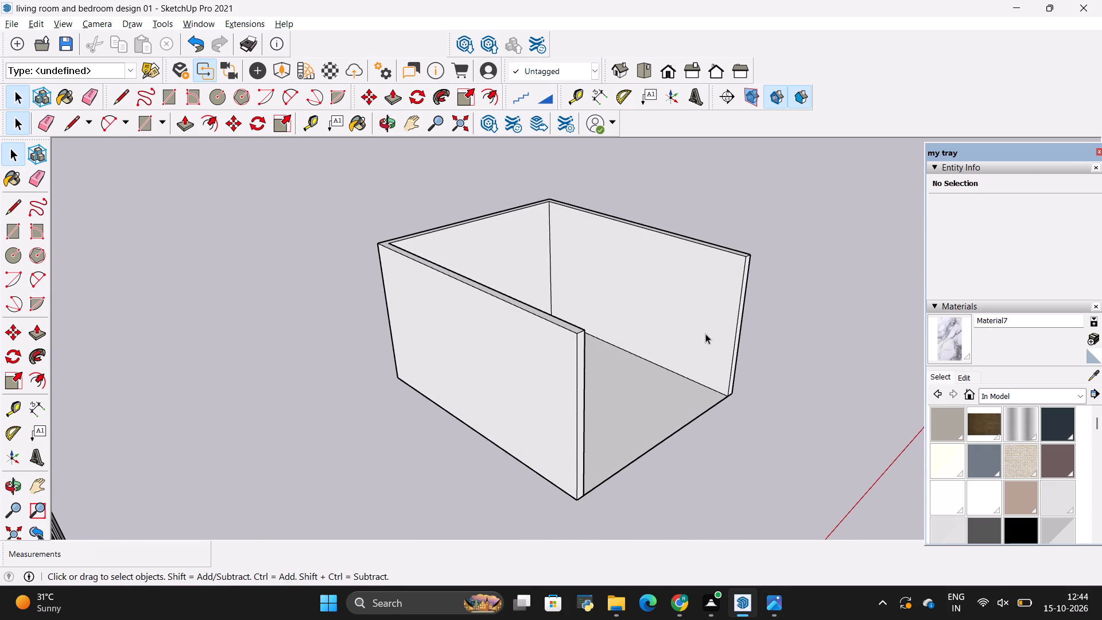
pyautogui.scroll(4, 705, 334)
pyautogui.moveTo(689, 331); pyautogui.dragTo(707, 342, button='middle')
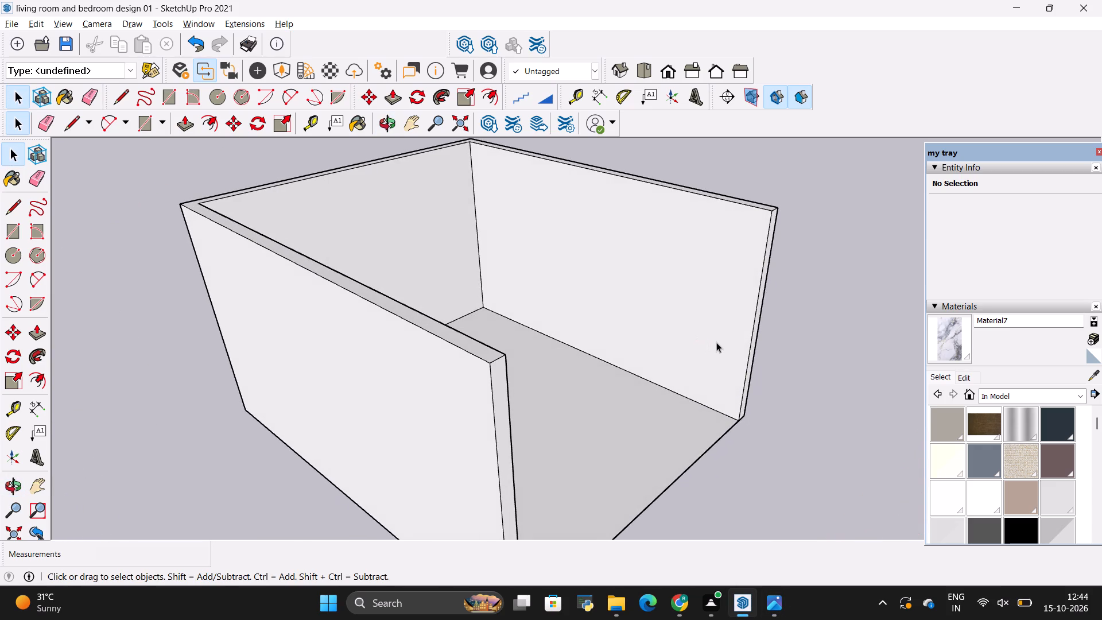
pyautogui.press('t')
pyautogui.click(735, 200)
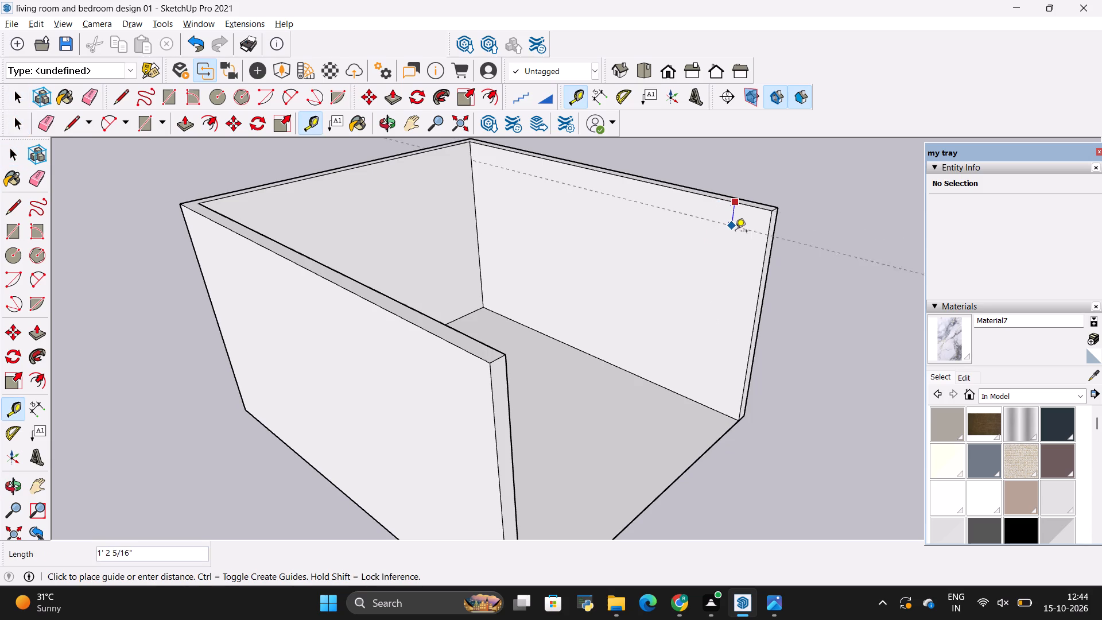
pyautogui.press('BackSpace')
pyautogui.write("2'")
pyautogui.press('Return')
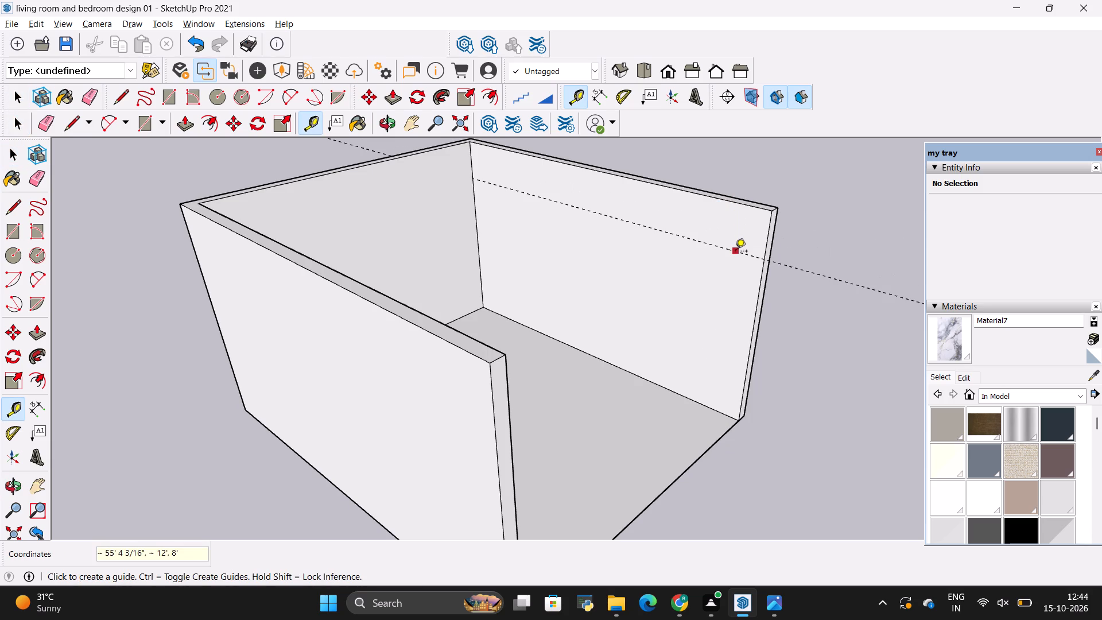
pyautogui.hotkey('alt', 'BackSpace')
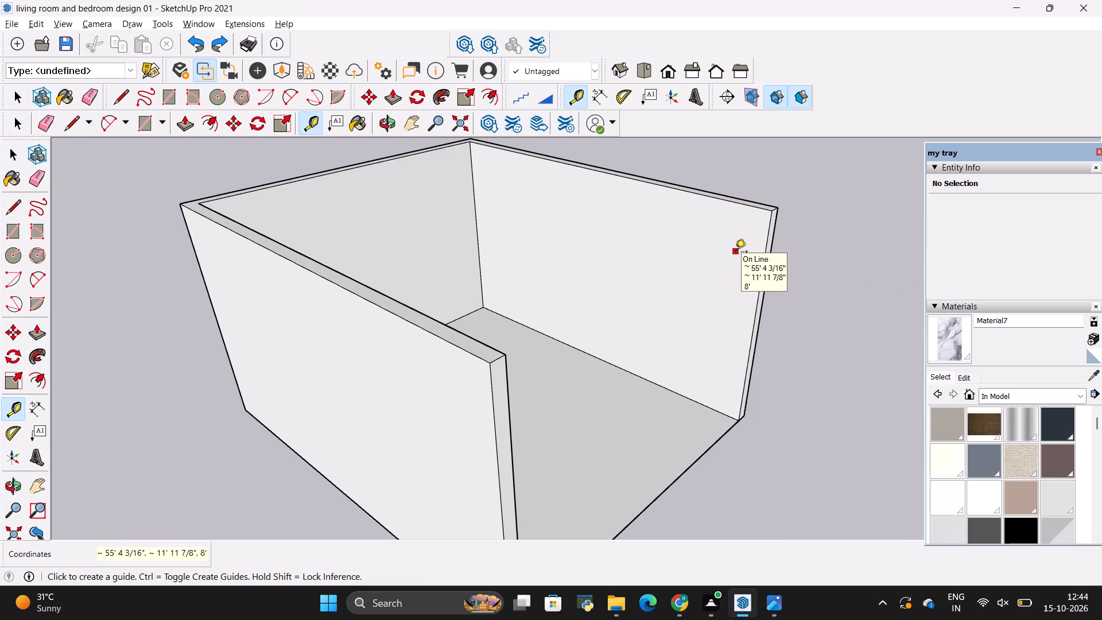
# Place a horizontal guide line 3' below the top inner edge of the living room's right side wall.
pyautogui.click(751, 210)
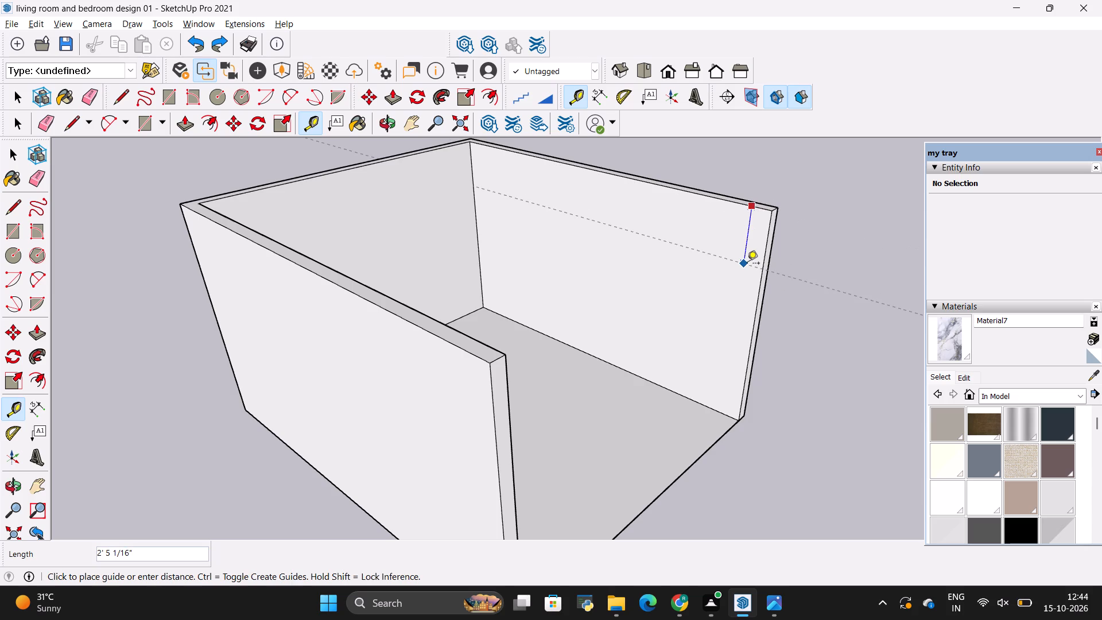
pyautogui.press('BackSpace')
pyautogui.write("3'")
pyautogui.press('Return')
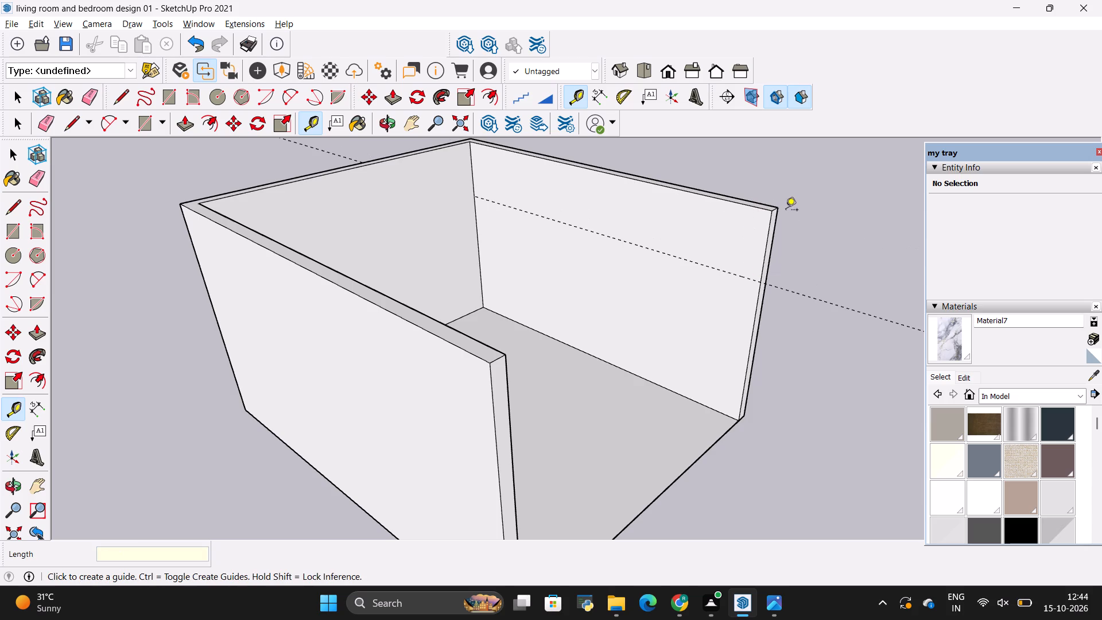
# Place two vertical guides on the right side wall's inner face, 5" from its front edge and 3' further in.
pyautogui.scroll(4, 773, 321)
pyautogui.click(746, 290)
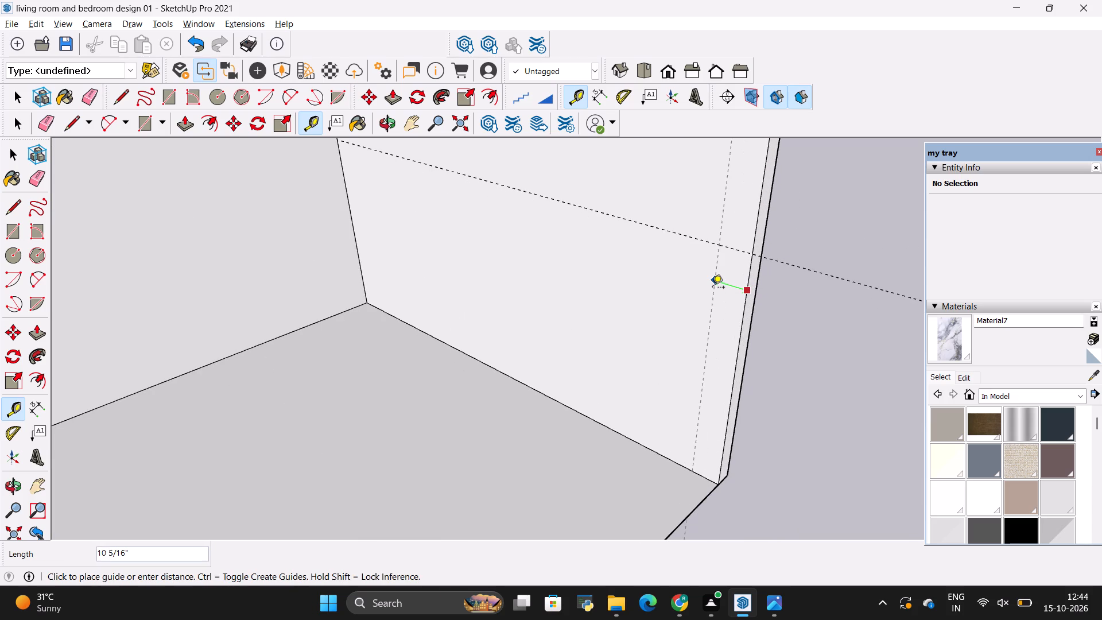
pyautogui.press('BackSpace')
pyautogui.write('5"')
pyautogui.press('Return')
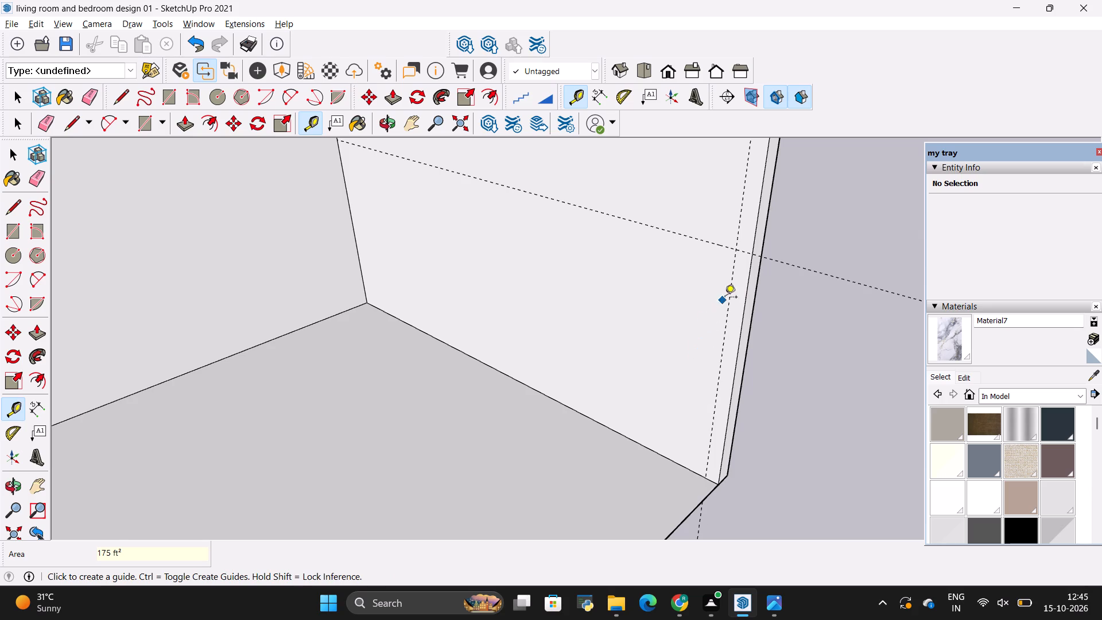
pyautogui.click(731, 289)
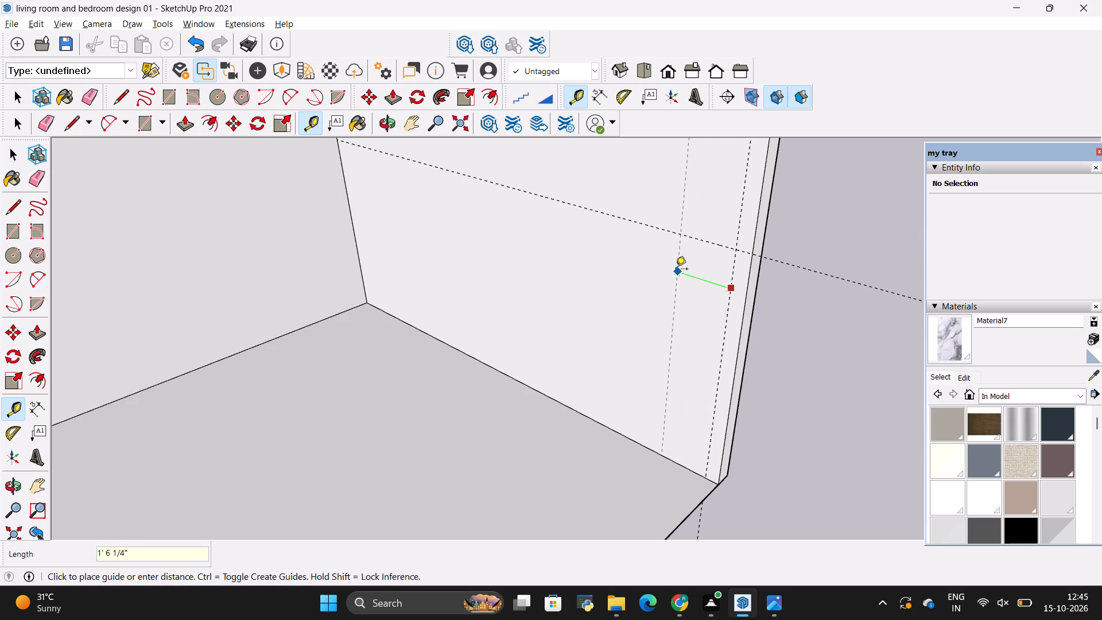
pyautogui.press('BackSpace')
pyautogui.write("3'")
pyautogui.press('Return')
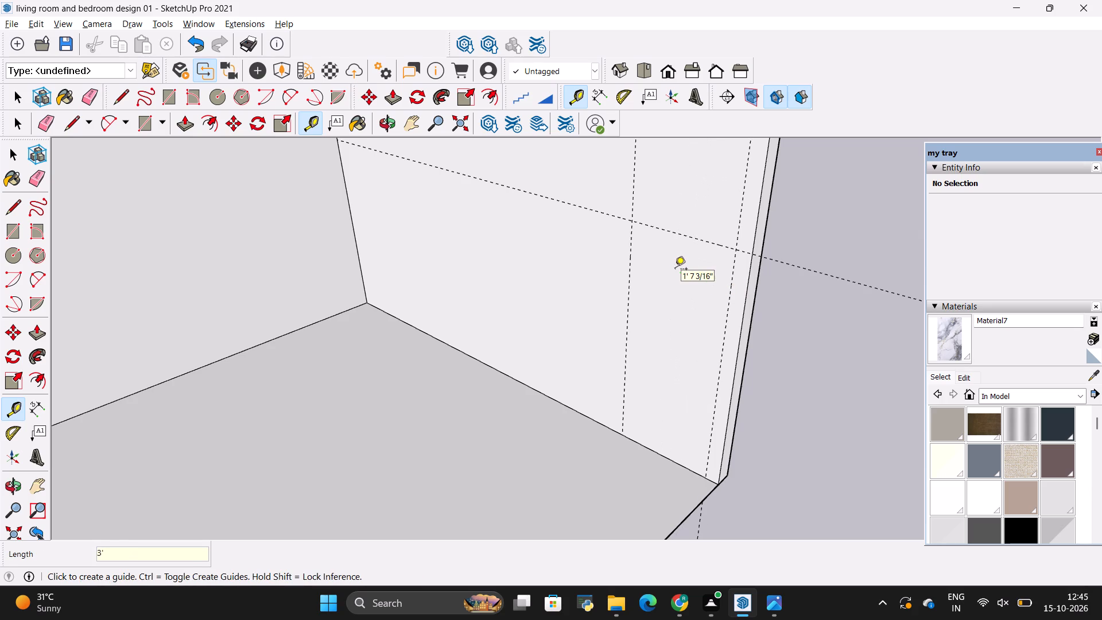
# Draw a rectangle from the guide intersection down to the floor and push it 6" through the wall as a doorway.
pyautogui.press('r')
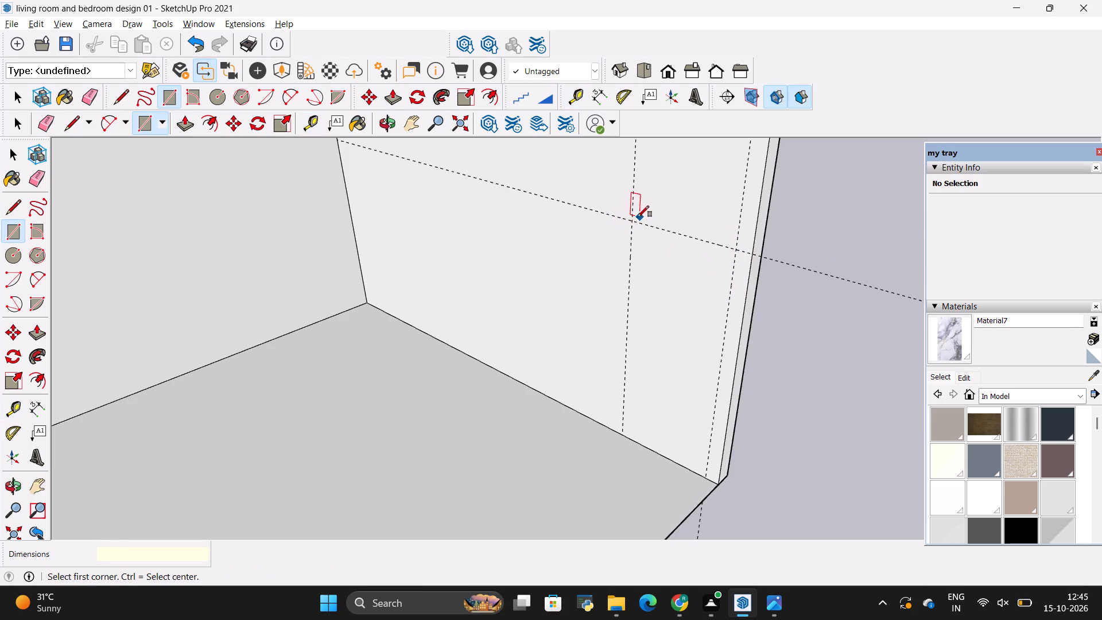
pyautogui.click(634, 222)
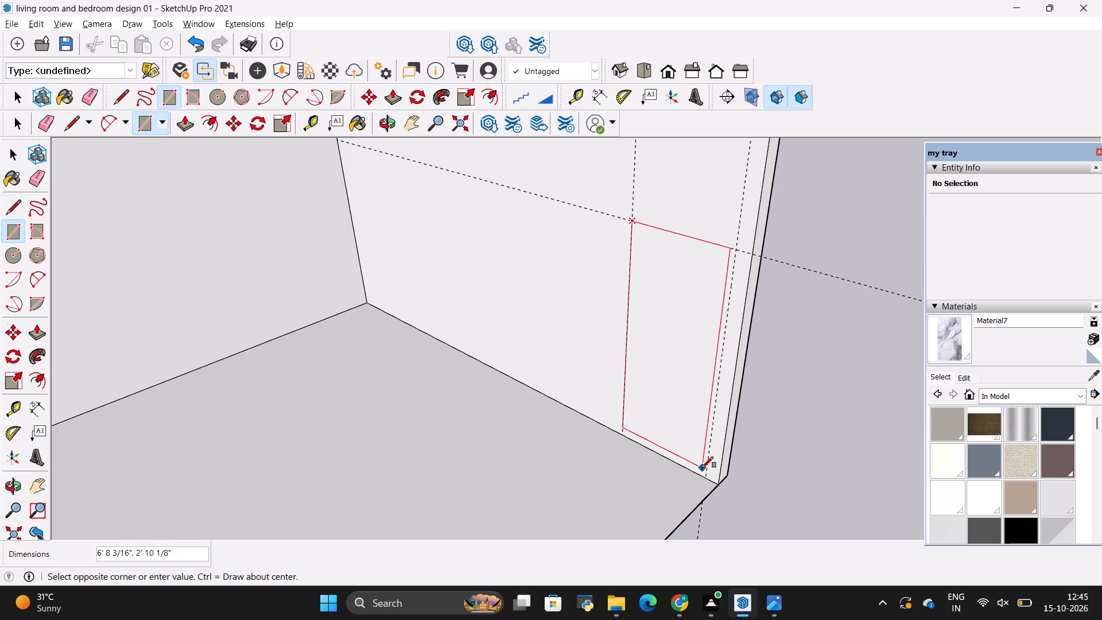
pyautogui.click(702, 478)
pyautogui.press('p')
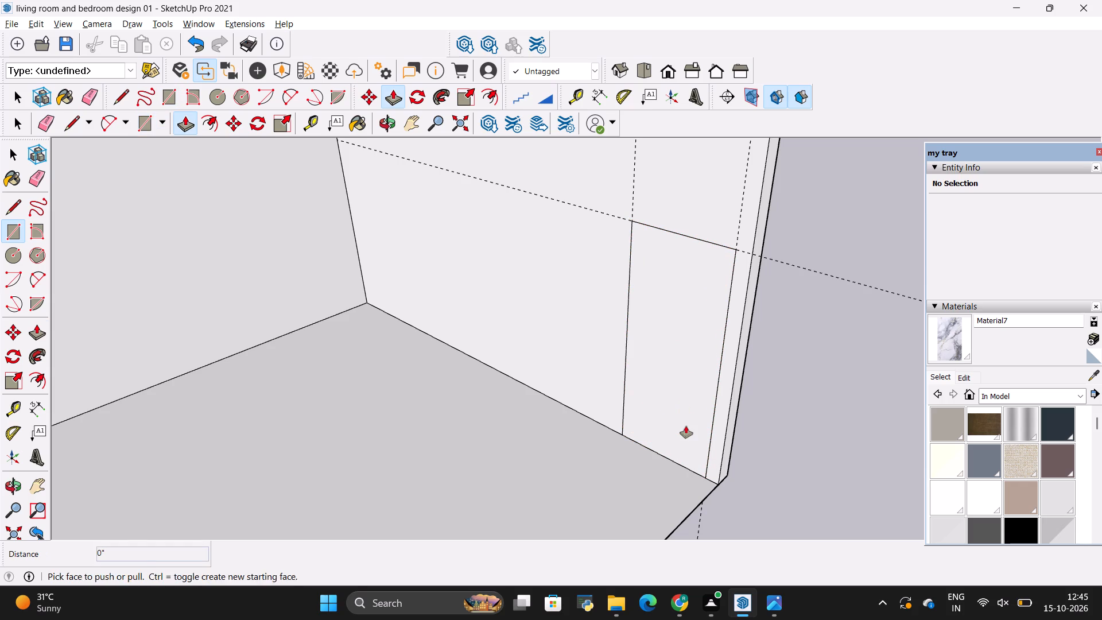
pyautogui.click(690, 421)
pyautogui.click(698, 397)
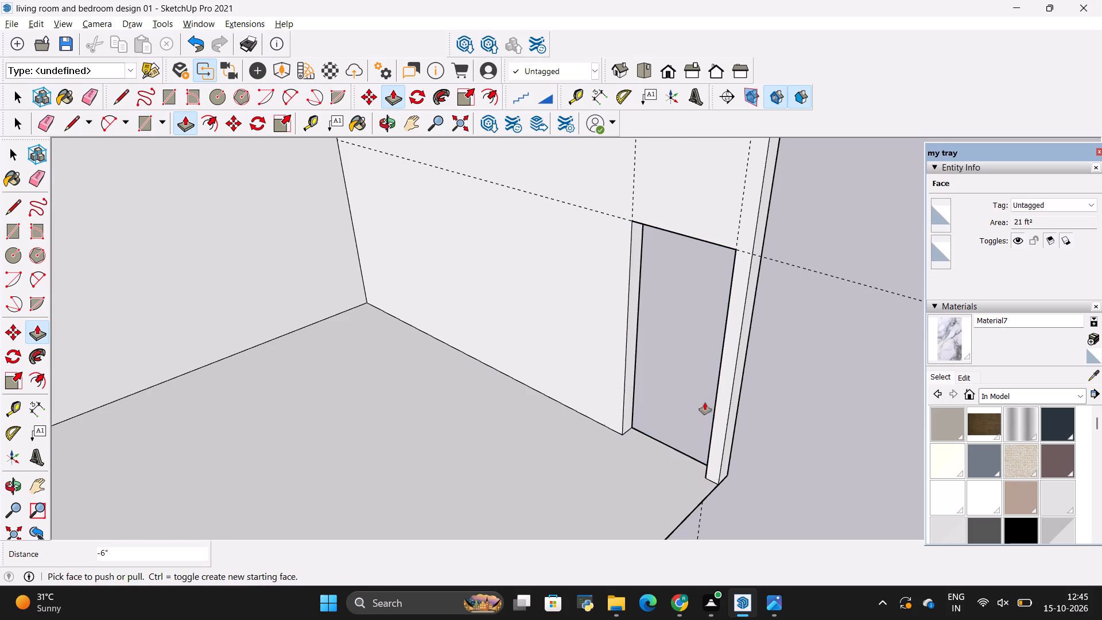
pyautogui.press('space')
pyautogui.click(828, 408)
# Erase the horizontal guide and both vertical guides around the doorway on the living room's right side wall.
pyautogui.scroll(-1, 607, 400)
pyautogui.press('e')
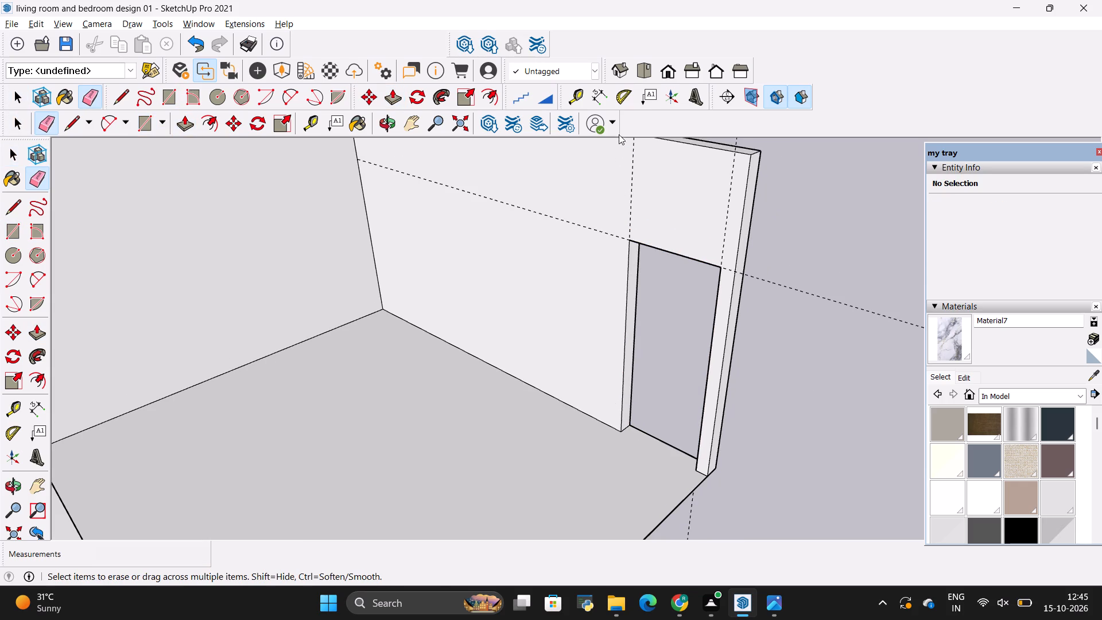
pyautogui.moveTo(640, 198); pyautogui.dragTo(608, 245)
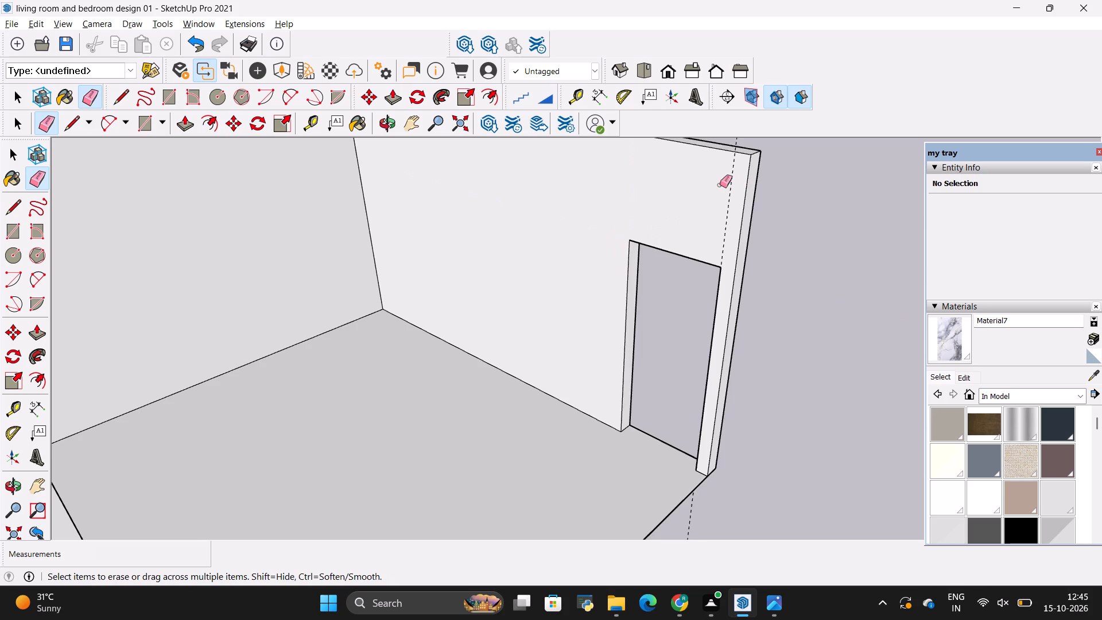
pyautogui.scroll(2, 724, 182)
pyautogui.moveTo(730, 181); pyautogui.dragTo(724, 197)
pyautogui.moveTo(736, 201); pyautogui.dragTo(710, 208)
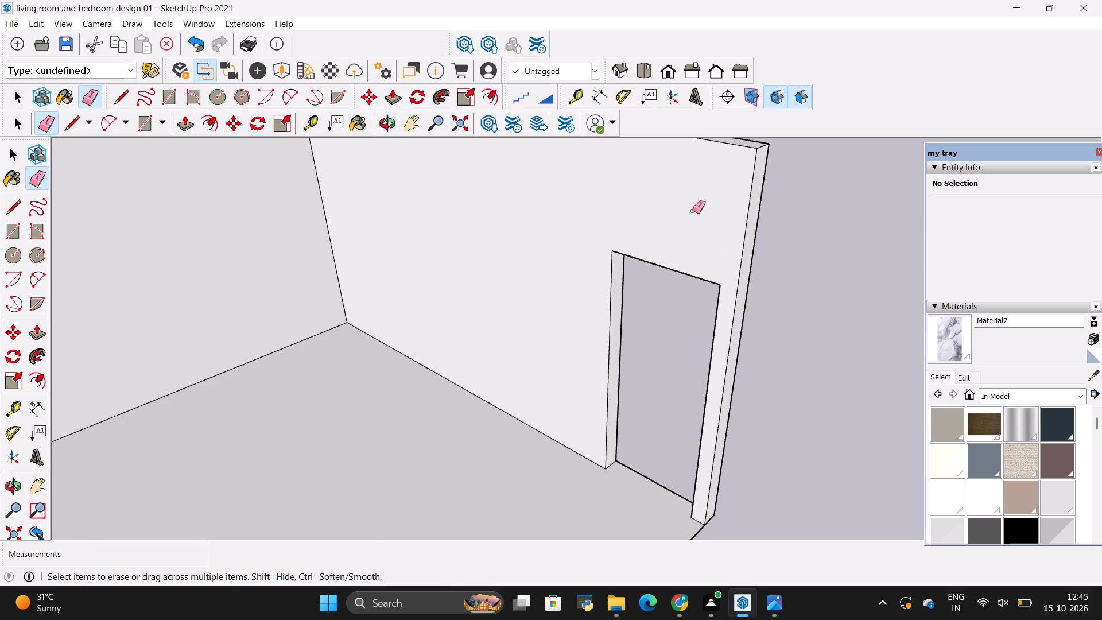
pyautogui.press('space')
# Examine the living room shell and its doorway from outside at several angles.
pyautogui.click(693, 211)
pyautogui.scroll(-8, 476, 215)
pyautogui.scroll(-10, 613, 230)
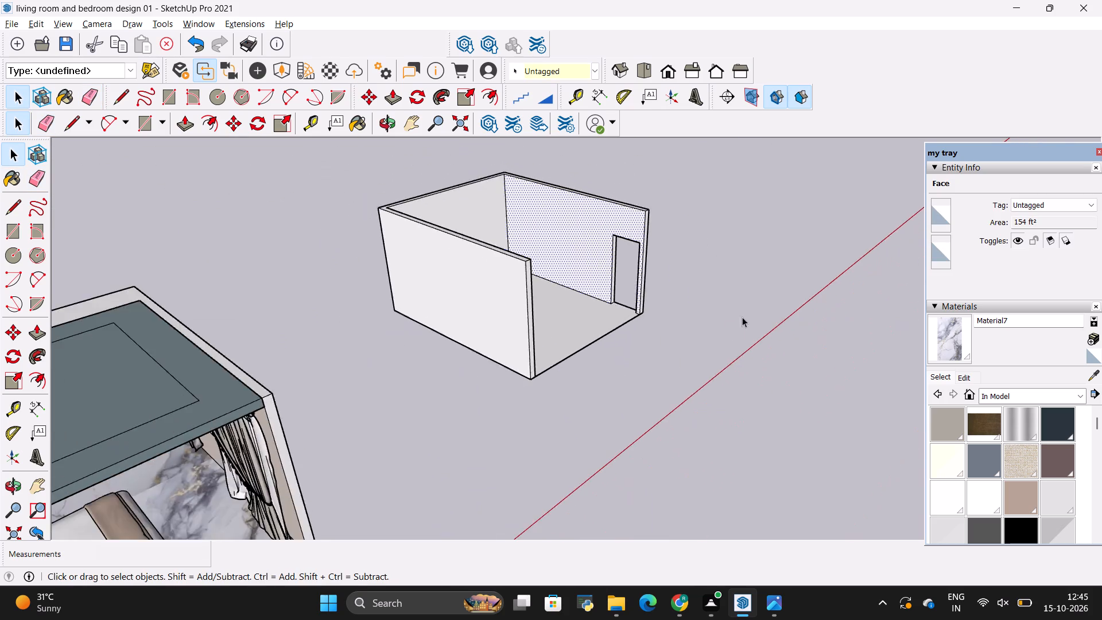
pyautogui.moveTo(742, 319); pyautogui.dragTo(669, 277, button='middle')
pyautogui.scroll(6, 606, 230)
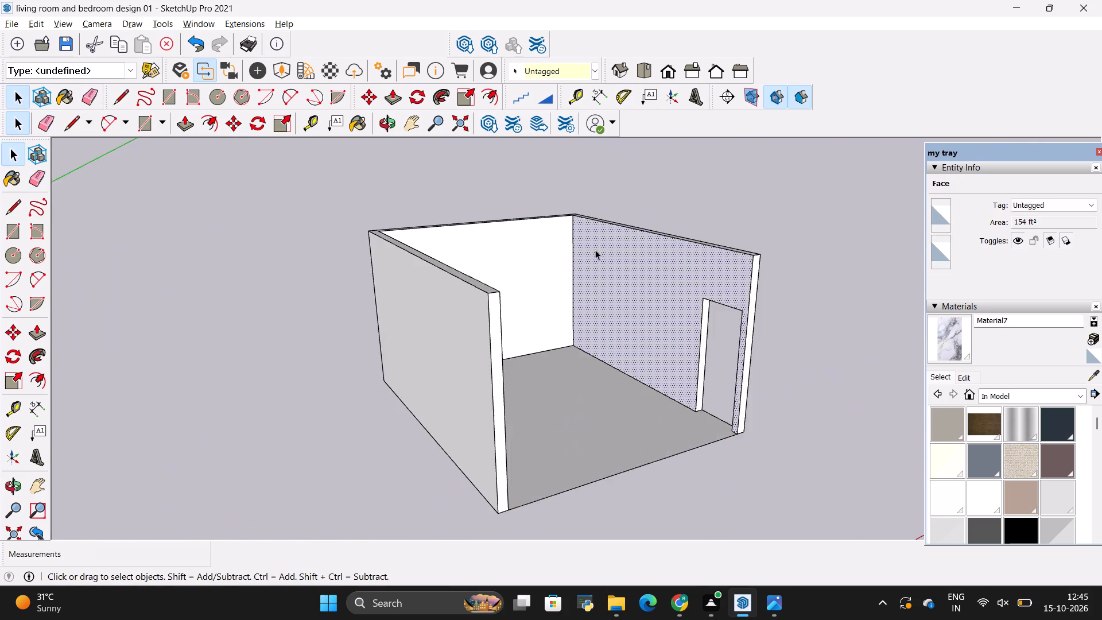
pyautogui.scroll(2, 595, 250)
pyautogui.scroll(-4, 556, 281)
pyautogui.moveTo(635, 377); pyautogui.dragTo(660, 406, button='middle')
pyautogui.scroll(-1, 661, 403)
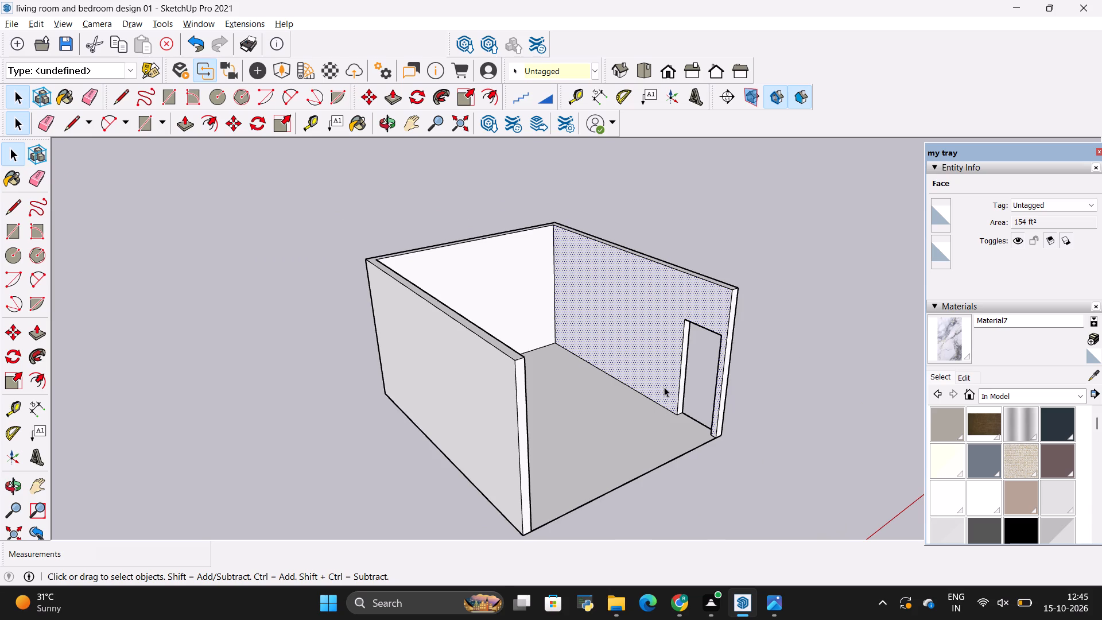
pyautogui.scroll(2, 664, 388)
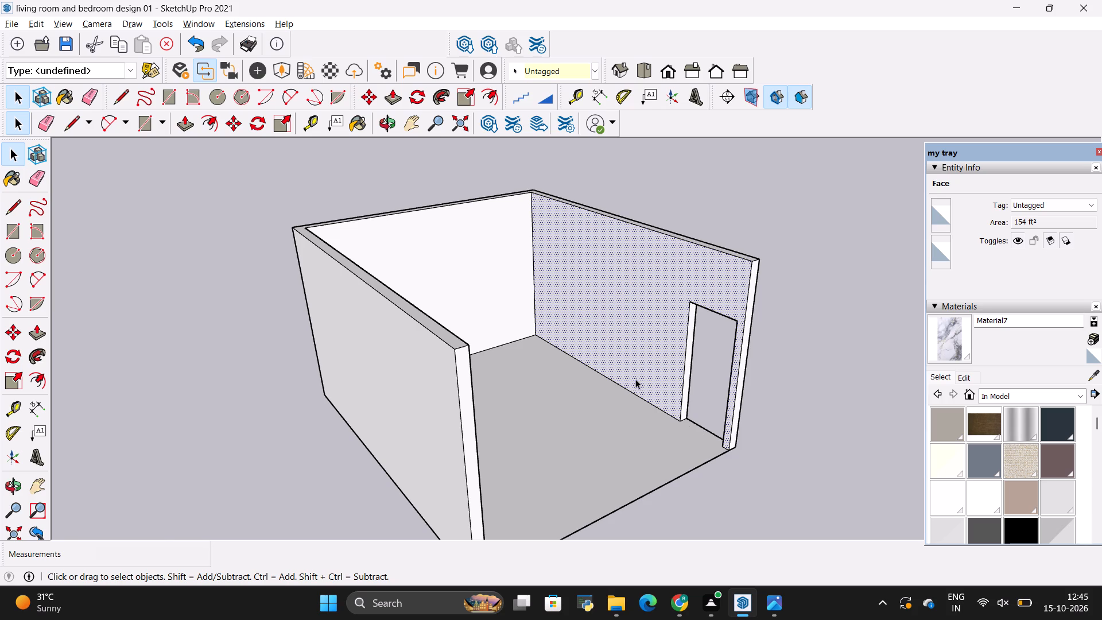
pyautogui.scroll(-4, 635, 379)
pyautogui.moveTo(637, 382); pyautogui.dragTo(653, 392, button='middle')
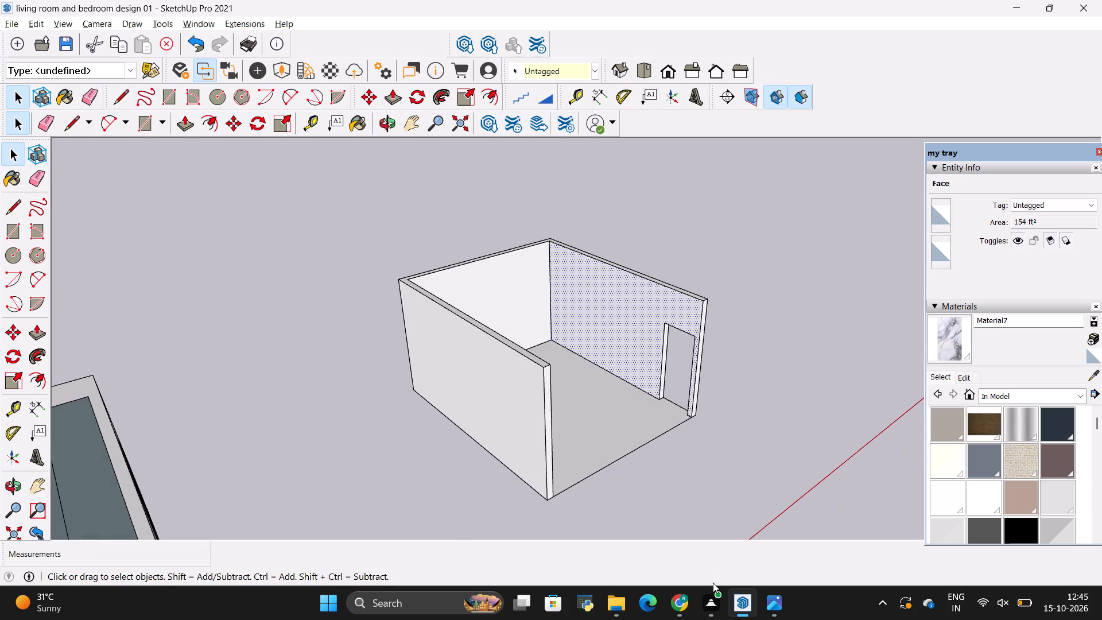
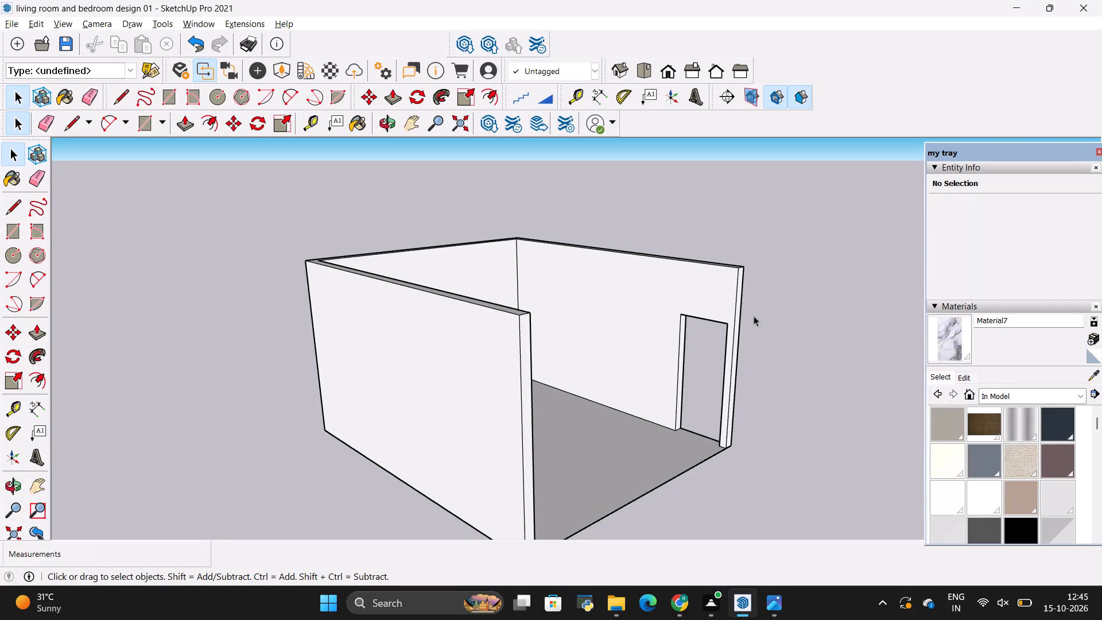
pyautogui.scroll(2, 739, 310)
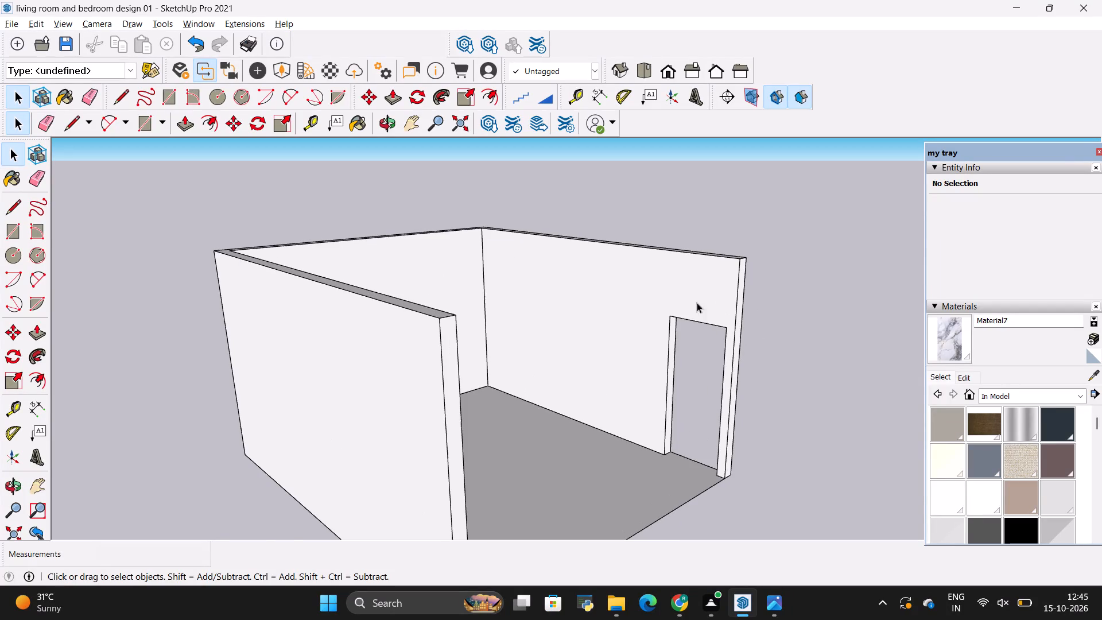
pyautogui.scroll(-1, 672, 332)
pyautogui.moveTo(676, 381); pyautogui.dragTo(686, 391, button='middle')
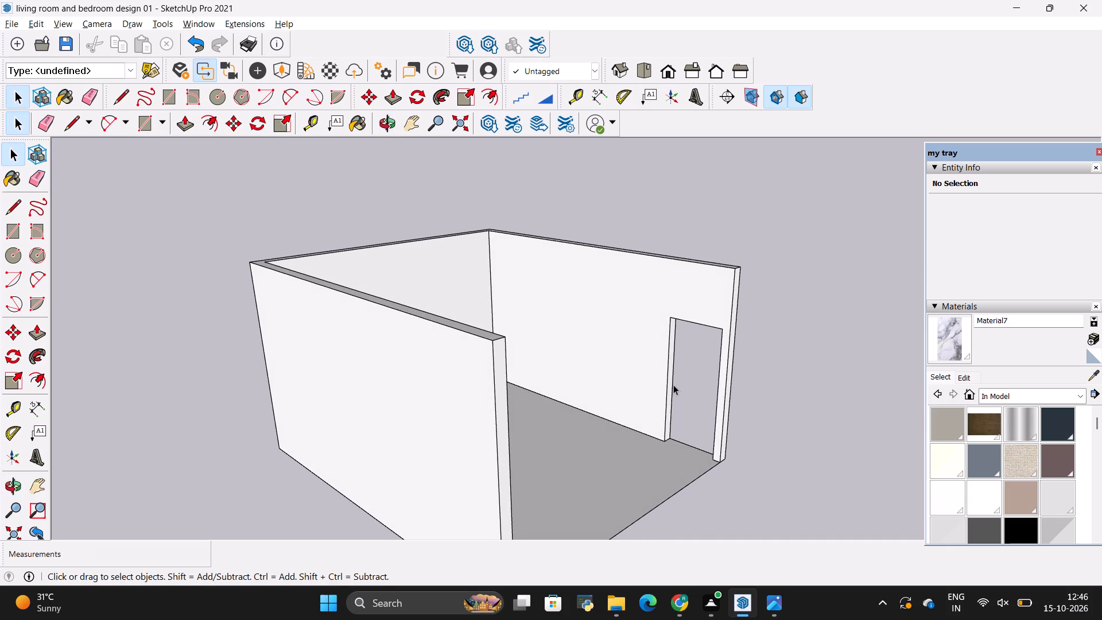
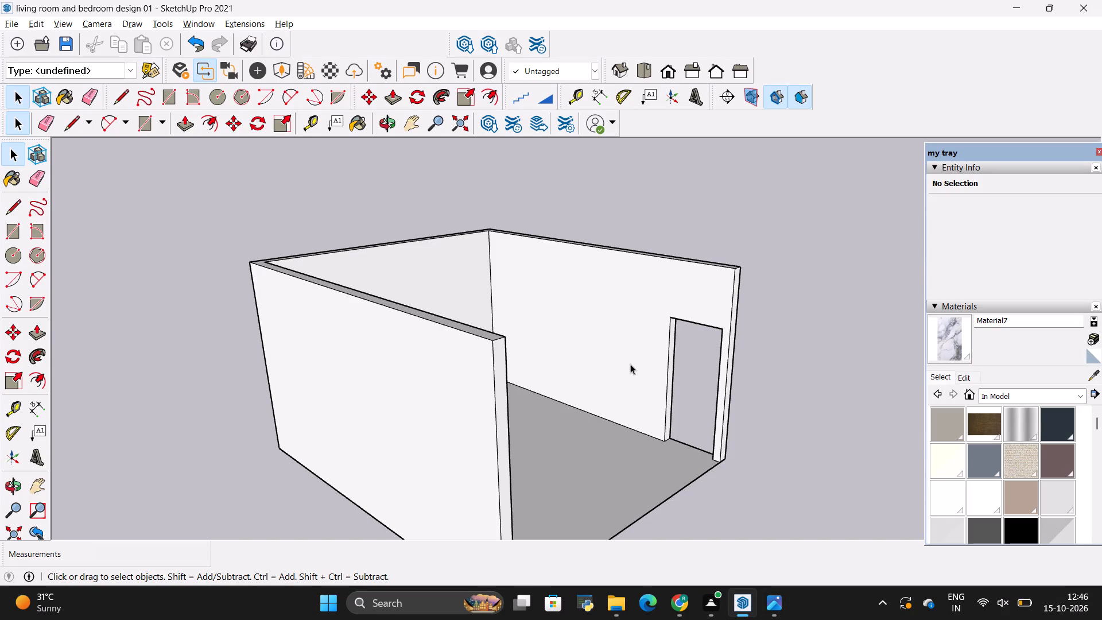
# Import the main+door model from the ALL 3D WAREHOUSE ITEMS folder and place it outside the living room near the doorway.
pyautogui.click(10, 26)
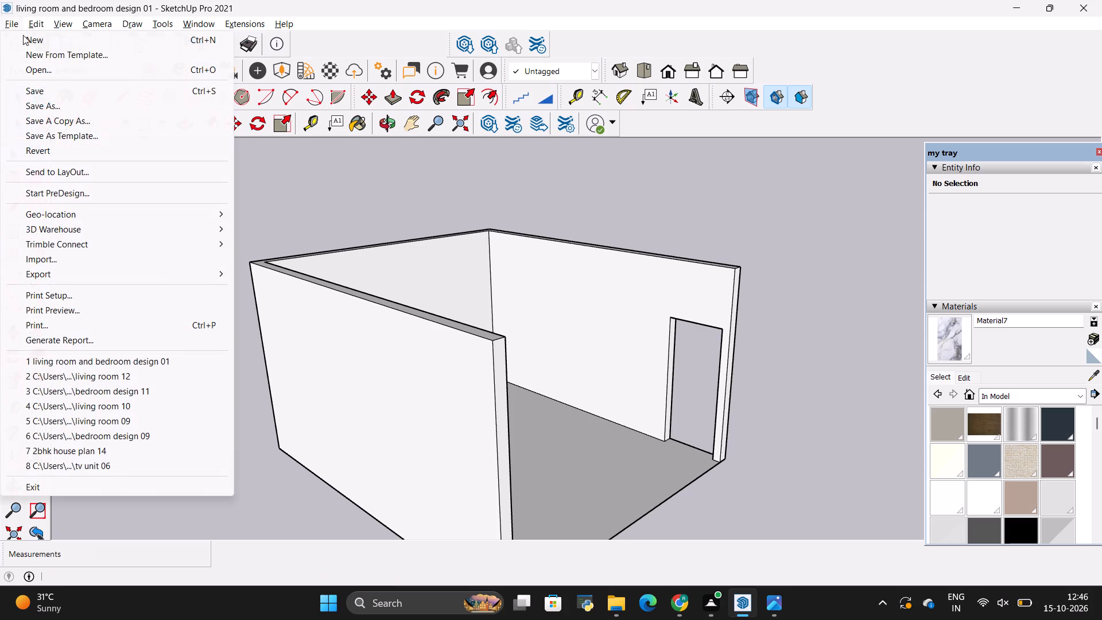
pyautogui.click(100, 275)
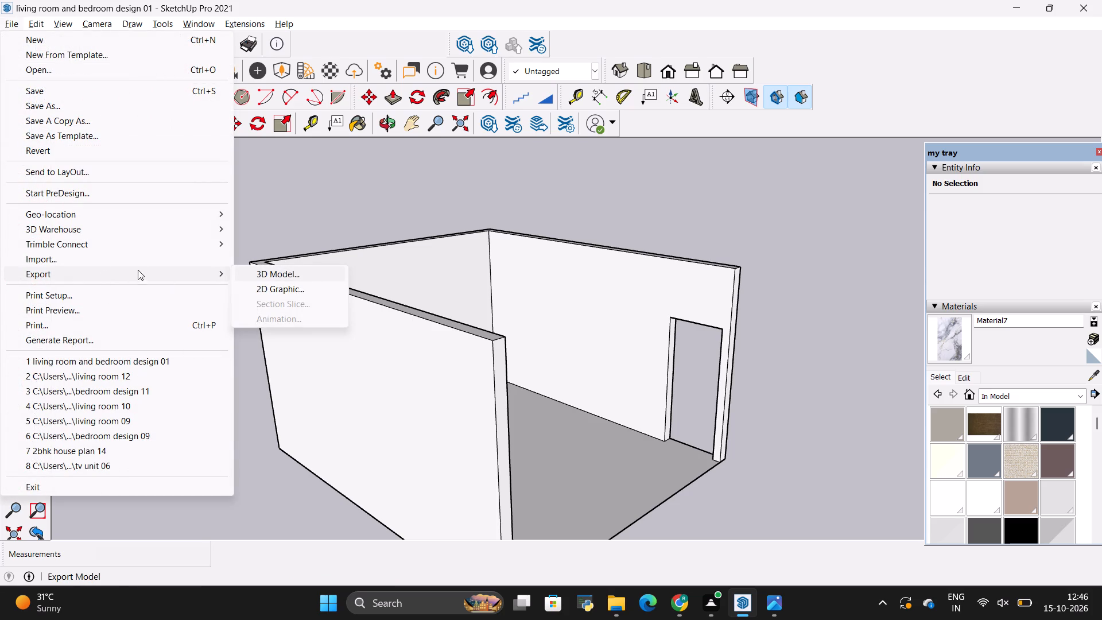
pyautogui.click(91, 258)
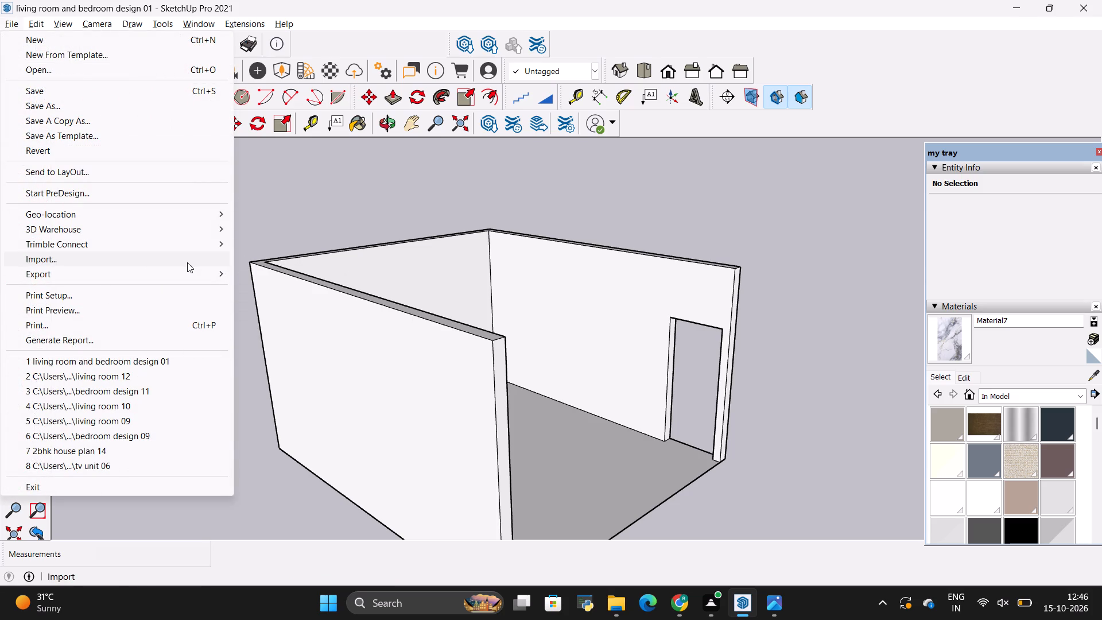
pyautogui.click(187, 262)
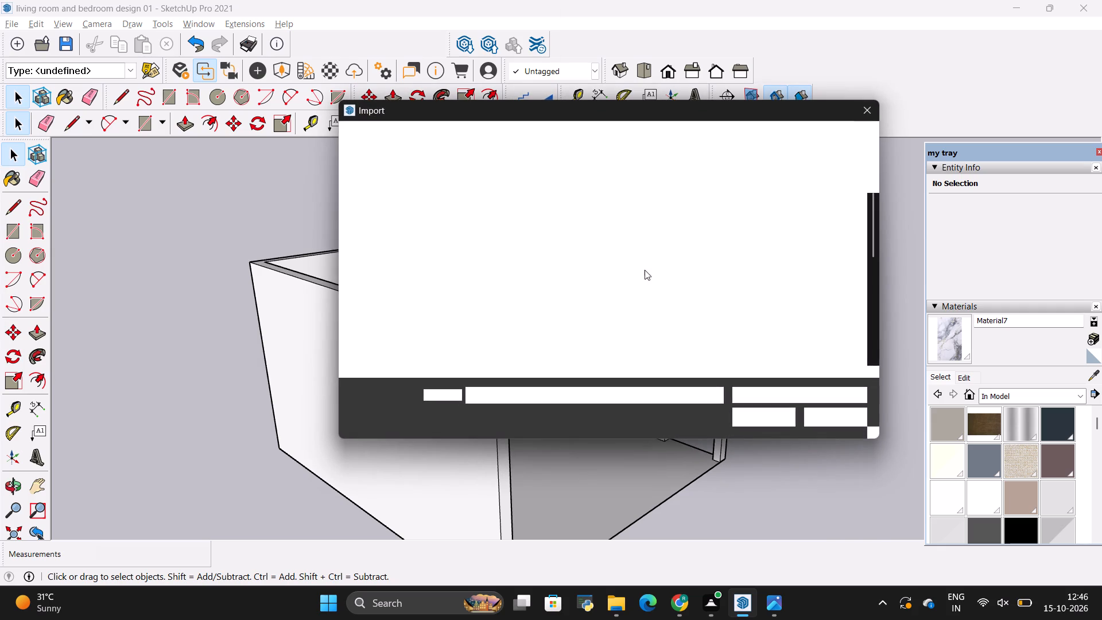
pyautogui.scroll(-2, 649, 267)
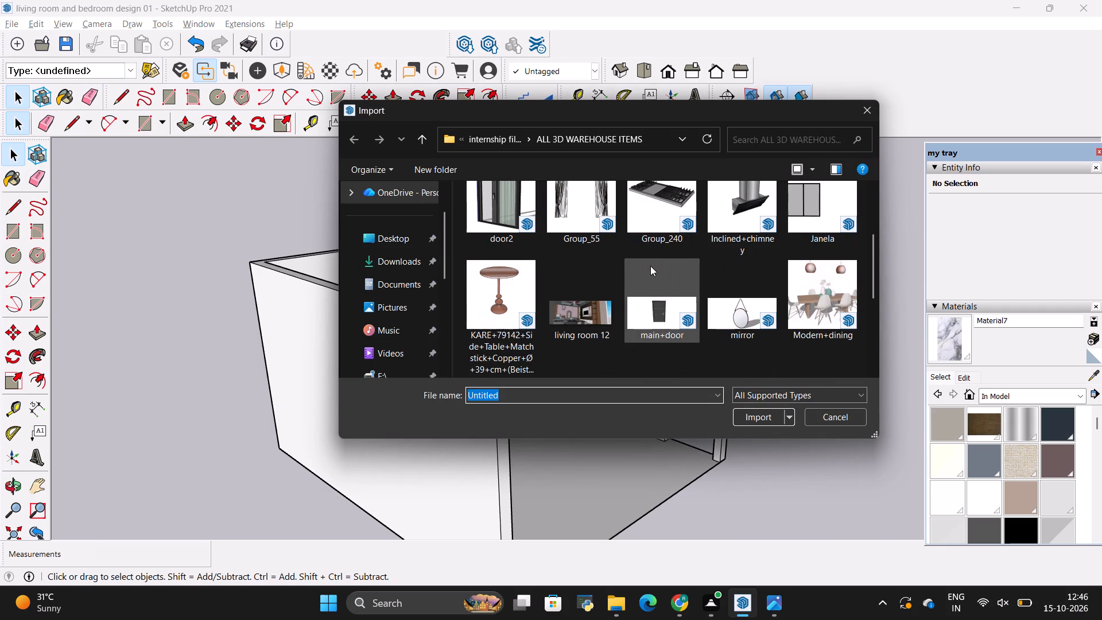
pyautogui.scroll(2, 651, 265)
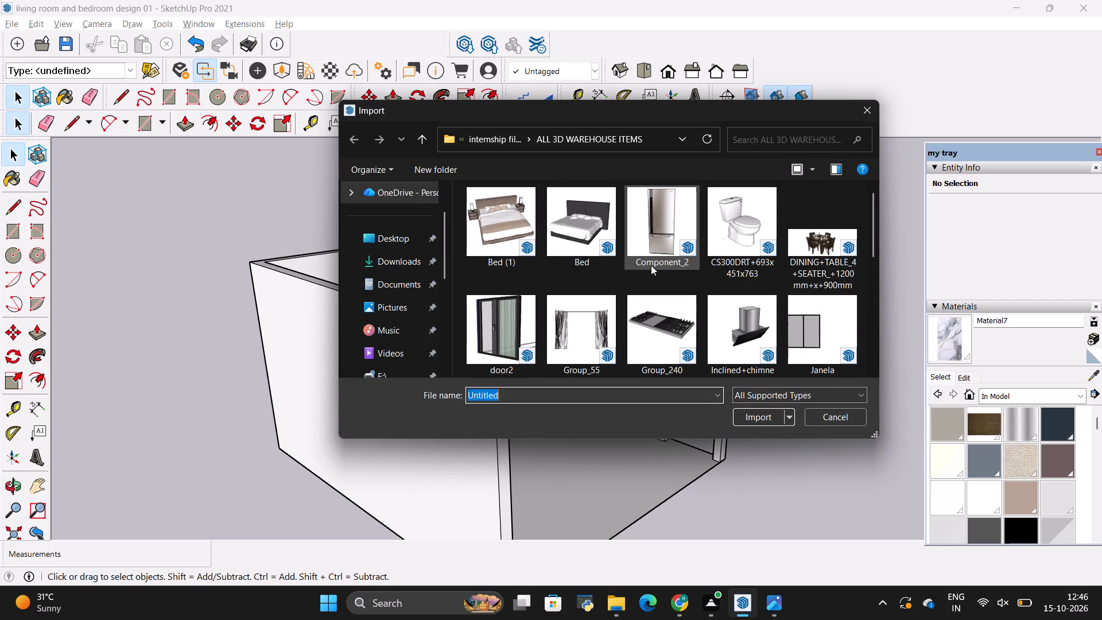
pyautogui.scroll(-1, 651, 265)
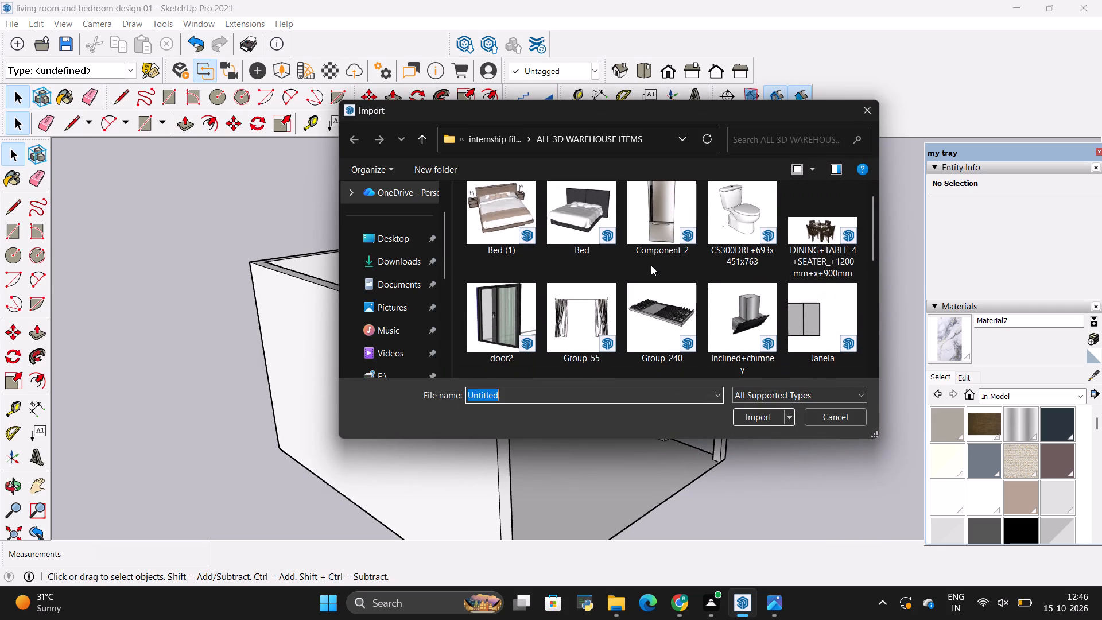
pyautogui.scroll(-3, 651, 265)
pyautogui.scroll(2, 620, 263)
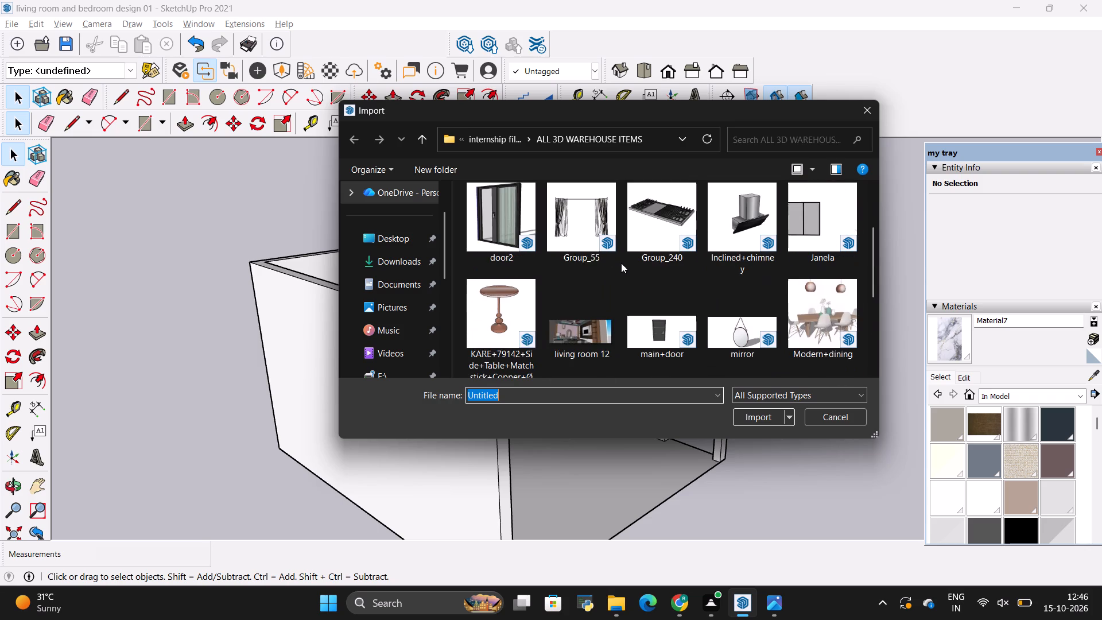
pyautogui.scroll(1, 617, 262)
pyautogui.scroll(-1, 646, 284)
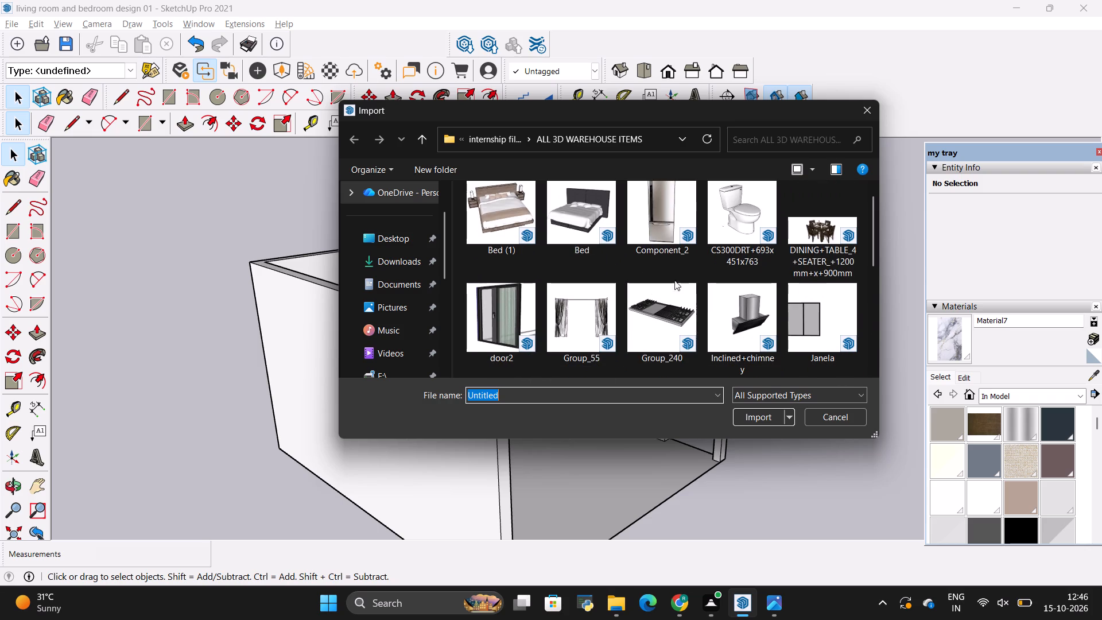
pyautogui.scroll(-2, 735, 280)
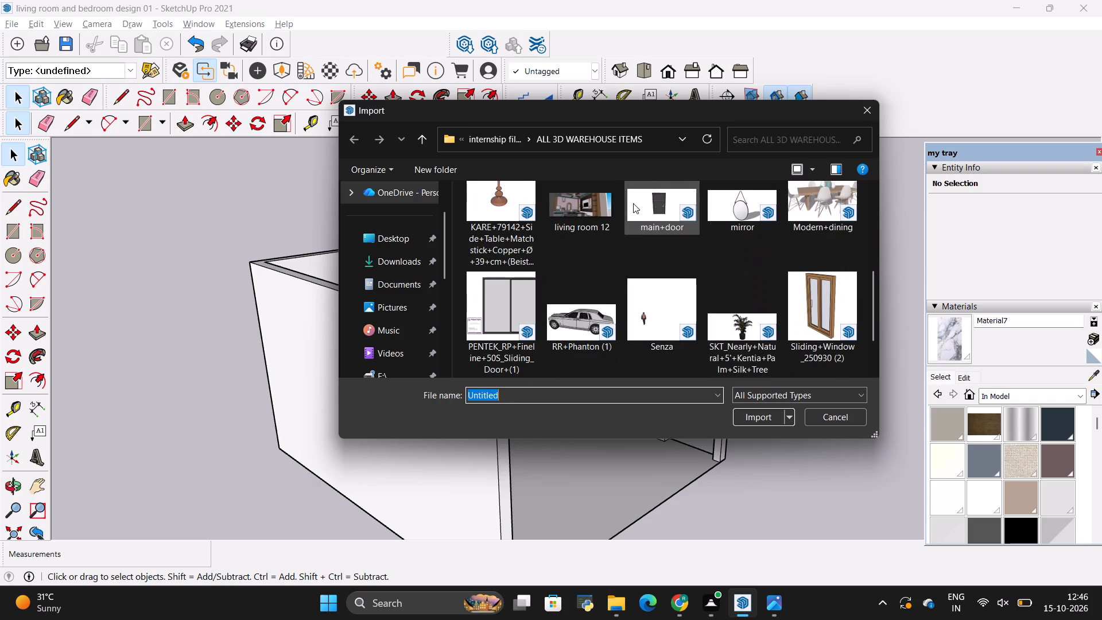
pyautogui.click(633, 203)
pyautogui.click(766, 417)
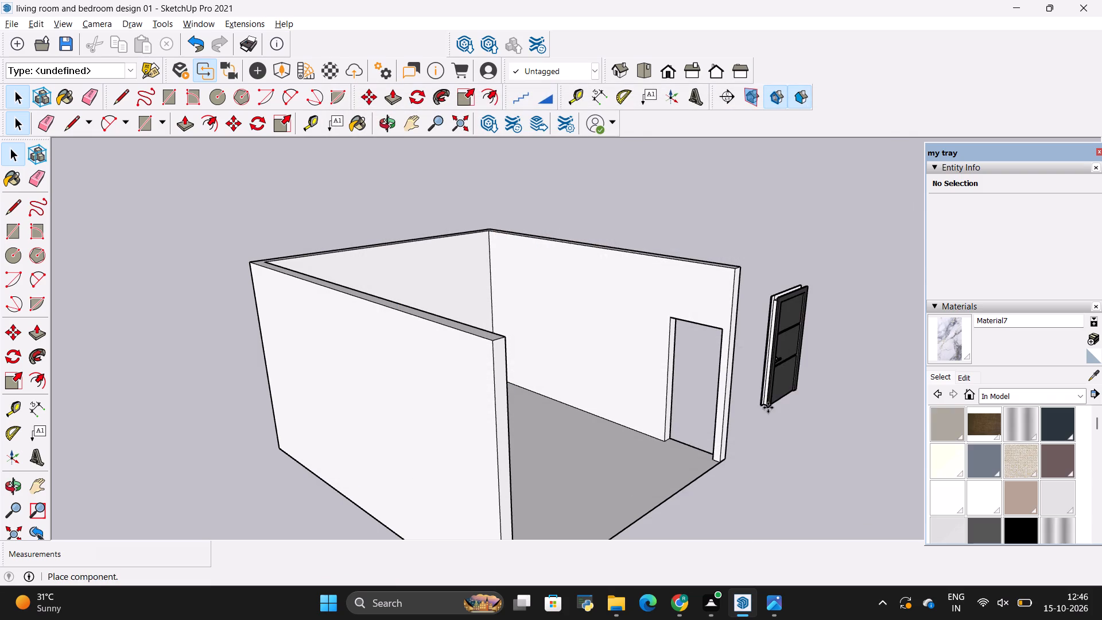
pyautogui.scroll(-5, 538, 414)
pyautogui.scroll(-3, 499, 383)
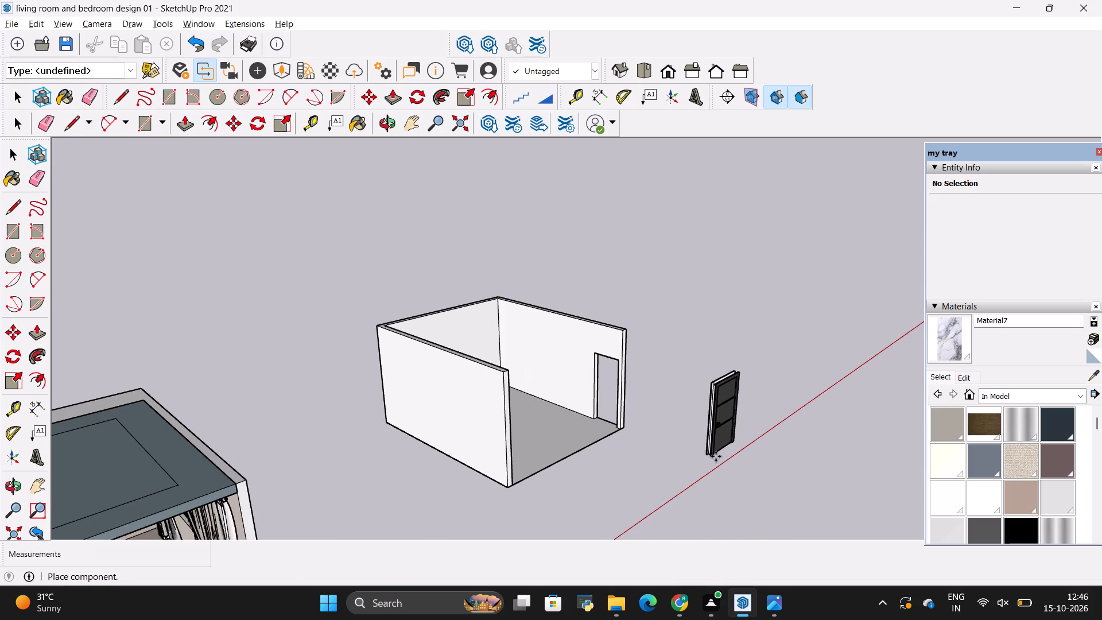
pyautogui.click(690, 435)
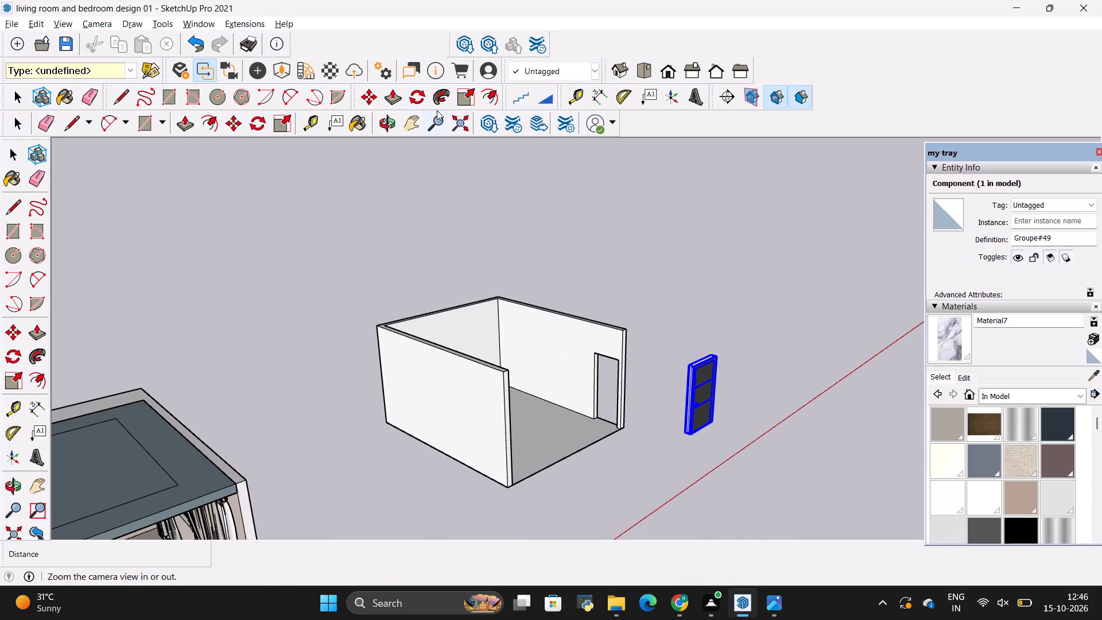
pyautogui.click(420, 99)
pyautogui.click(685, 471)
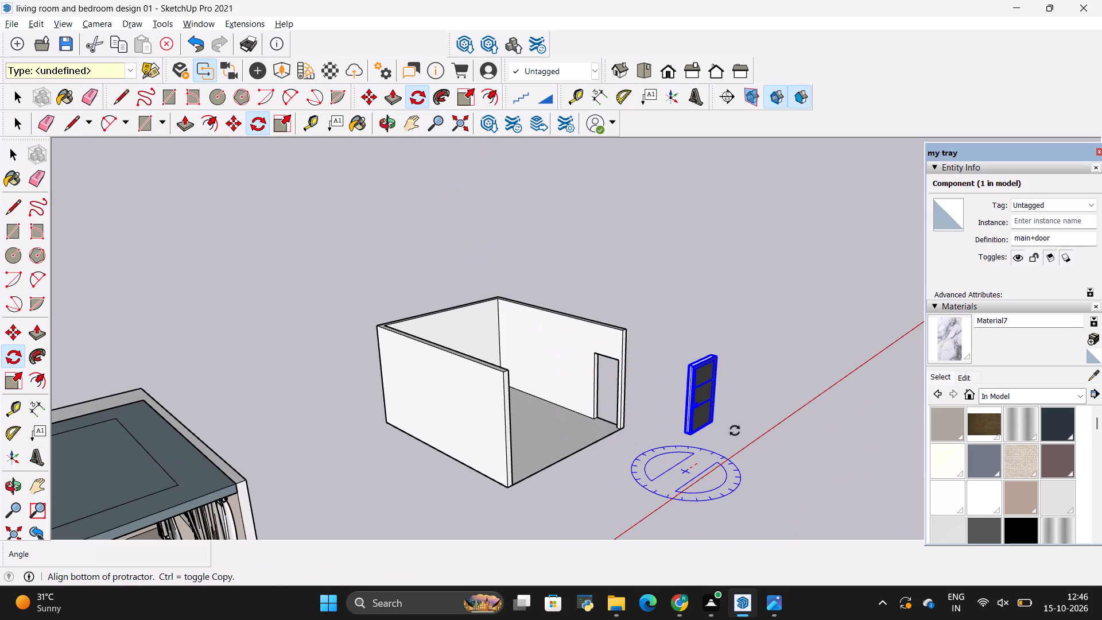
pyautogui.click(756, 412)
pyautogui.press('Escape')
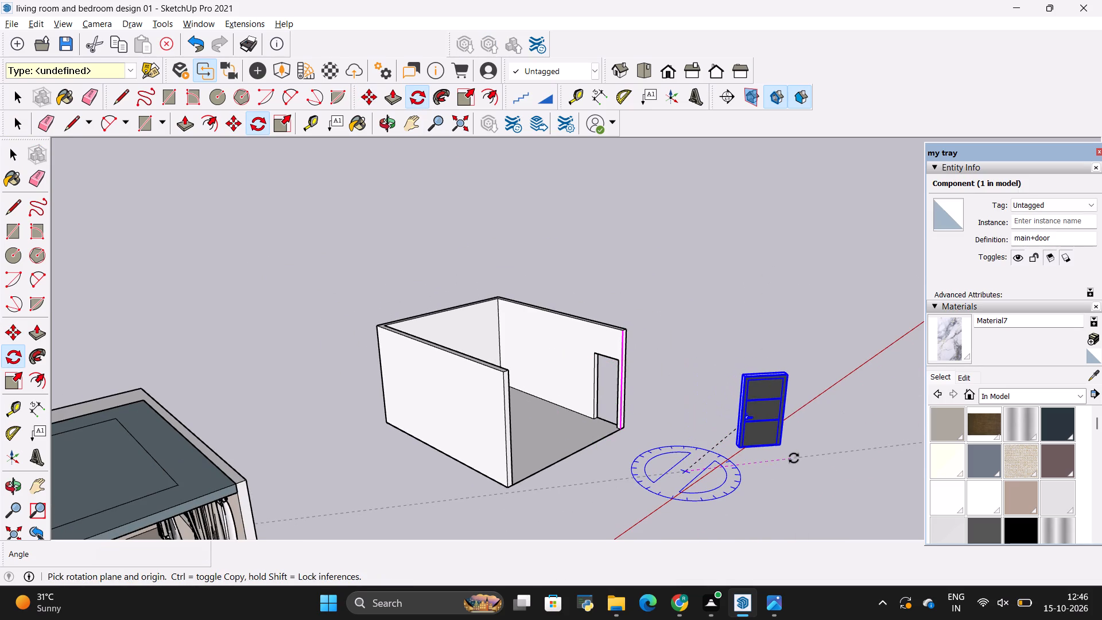
# Rotate the imported door 90 degrees about the vertical axis, parallel to the wall with the doorway.
pyautogui.click(671, 472)
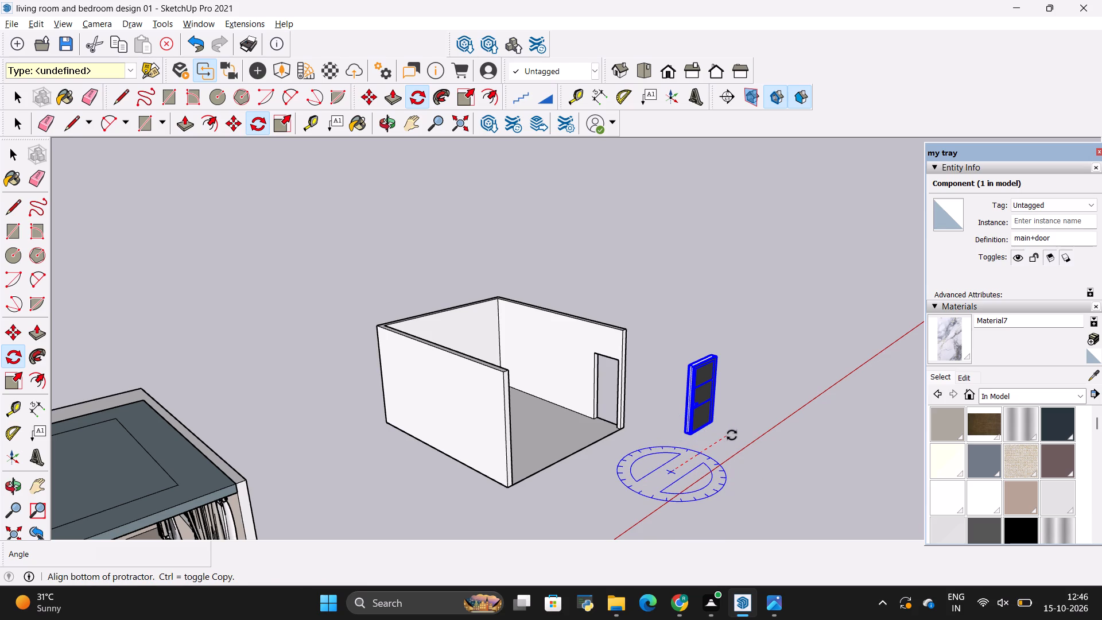
pyautogui.click(734, 434)
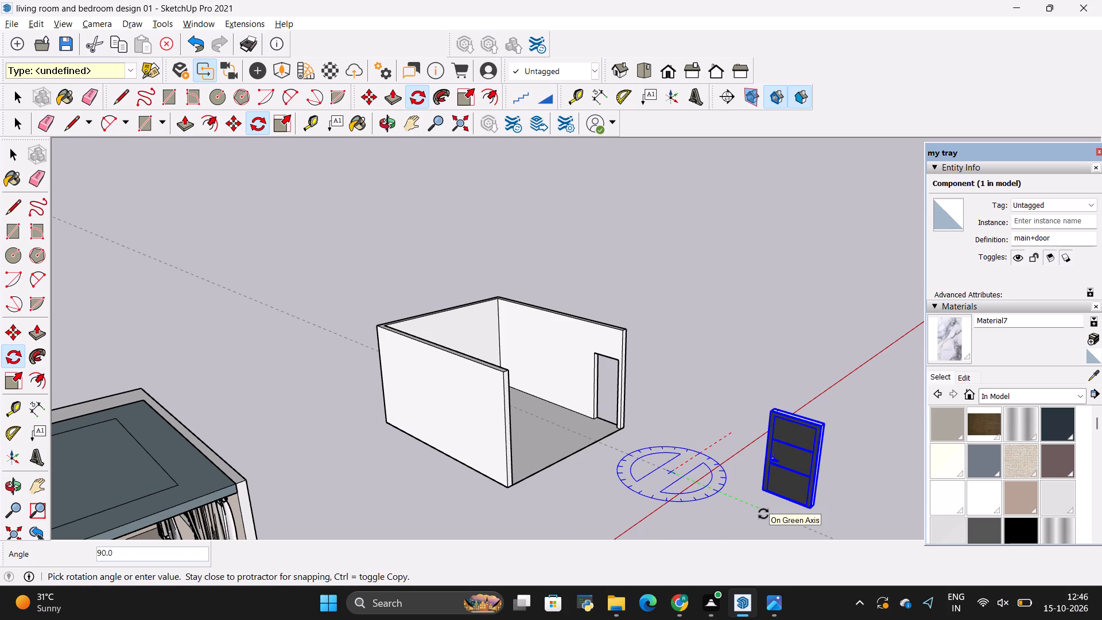
pyautogui.click(763, 514)
pyautogui.press('v')
pyautogui.press('space')
# Scale the door's thickness along the green axis to 0.30.
pyautogui.click(778, 476)
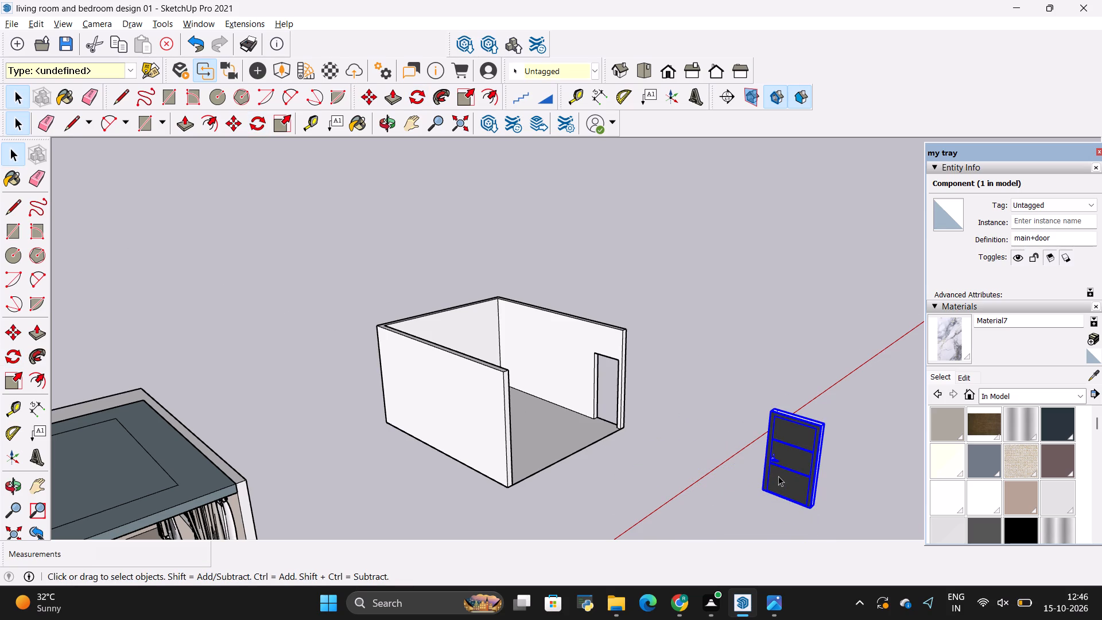
pyautogui.scroll(4, 769, 476)
pyautogui.scroll(-4, 716, 449)
pyautogui.moveTo(821, 446); pyautogui.dragTo(734, 479, button='middle')
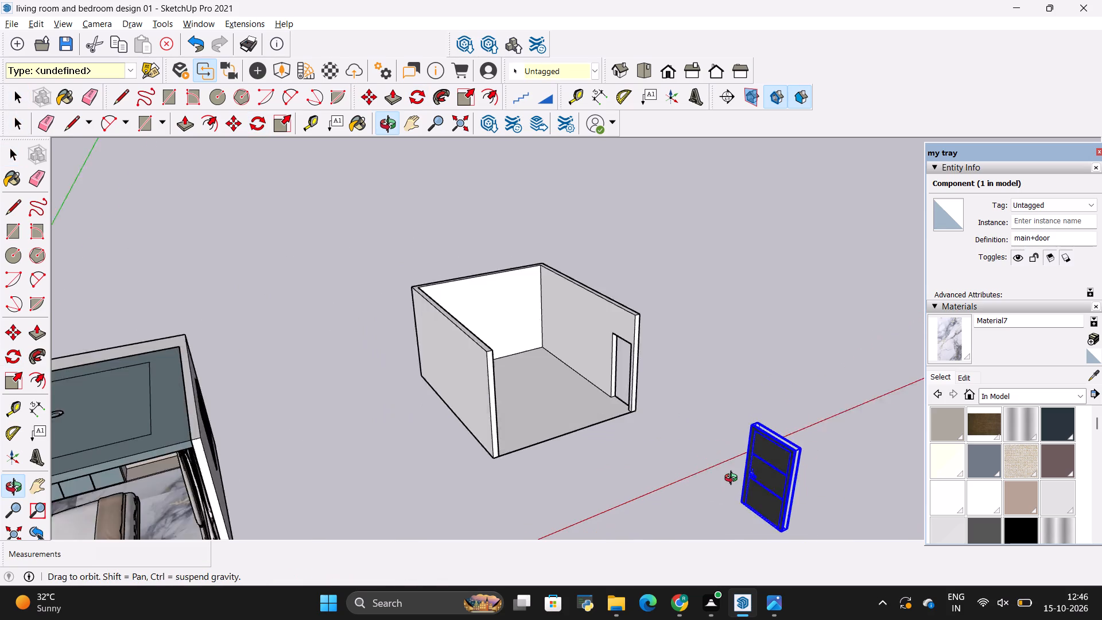
pyautogui.moveTo(734, 479); pyautogui.dragTo(718, 483, button='middle')
pyautogui.scroll(-1, 783, 487)
pyautogui.scroll(16, 798, 487)
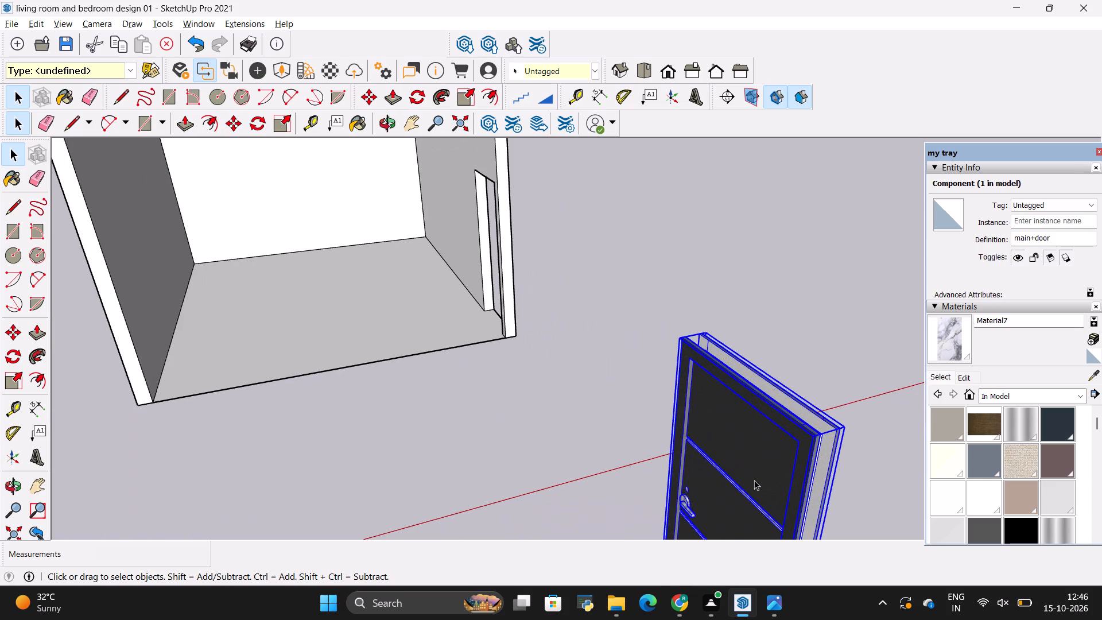
pyautogui.press('s')
pyautogui.click(720, 524)
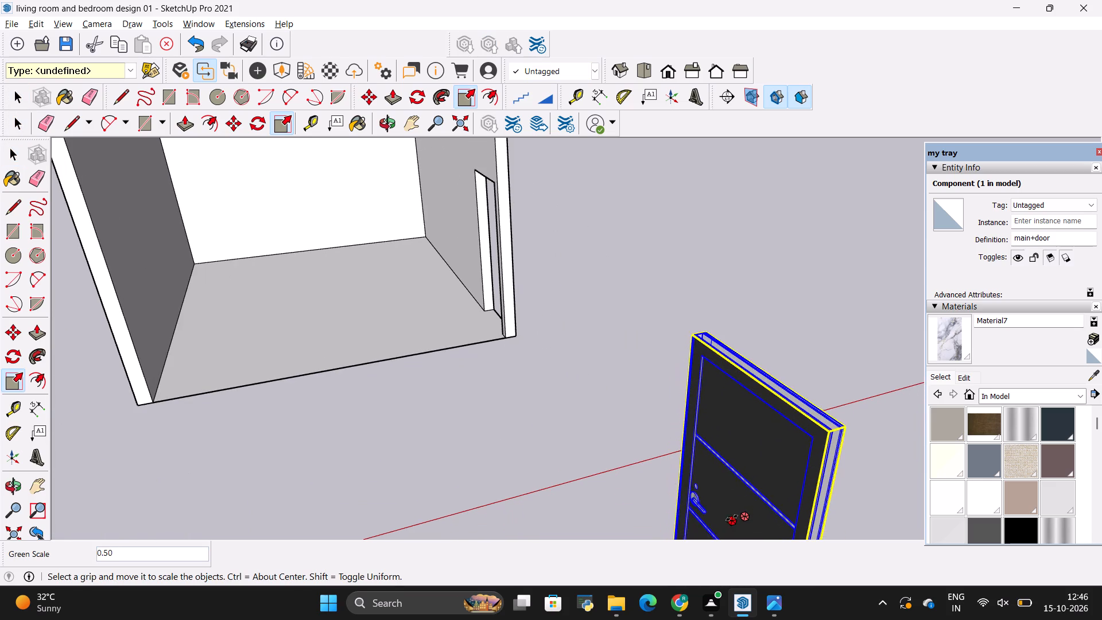
pyautogui.click(736, 516)
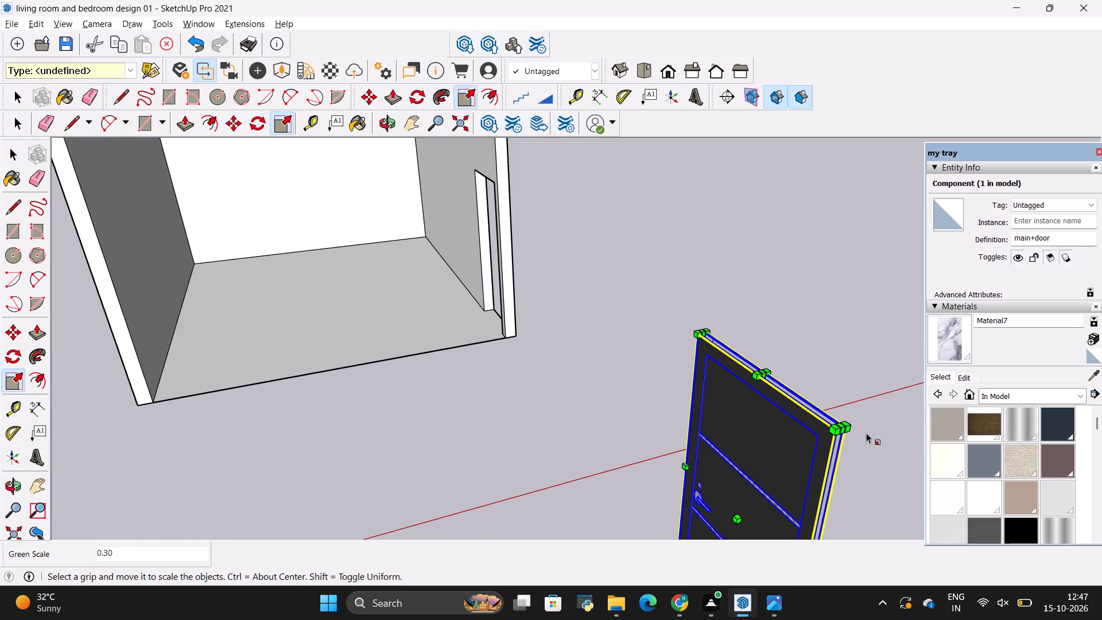
# Scale the door down in width and height together from its top corner along the red and blue axes.
pyautogui.scroll(3, 847, 429)
pyautogui.click(837, 431)
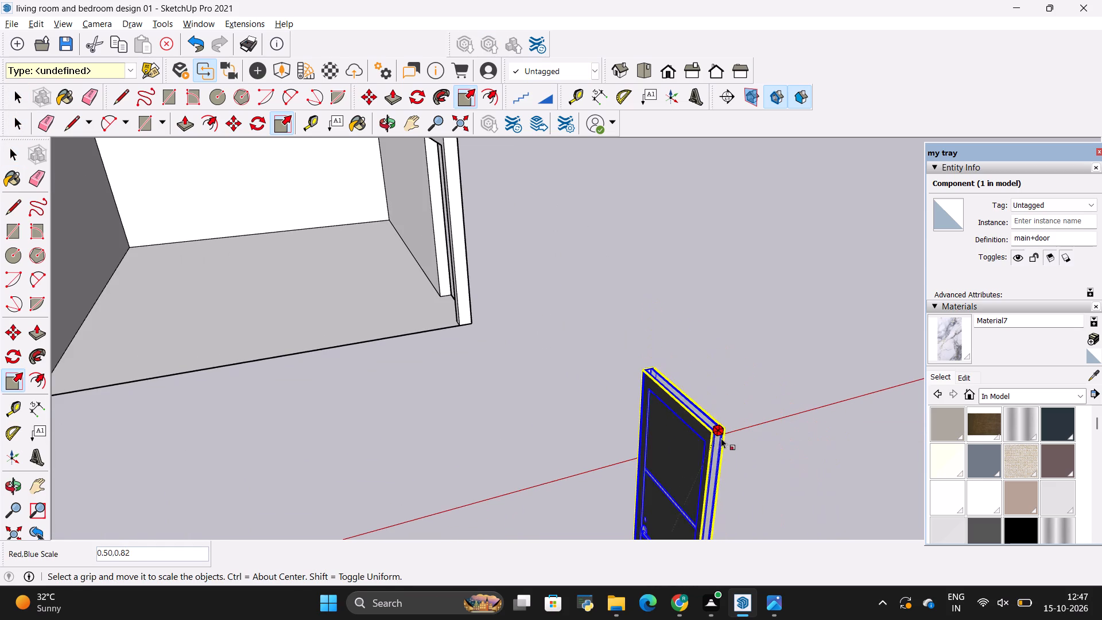
pyautogui.click(711, 446)
pyautogui.press('space')
pyautogui.click(717, 394)
# Move the door into the living room doorway, with its bottom corner at the base of the jamb nearest the wall's free end.
pyautogui.scroll(-9, 721, 354)
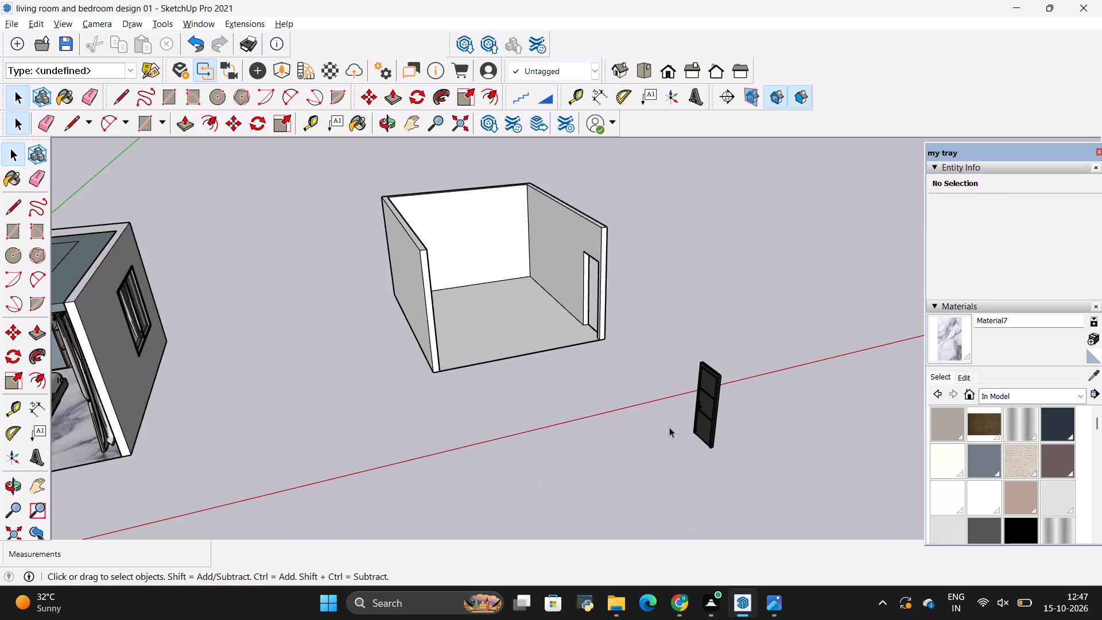
pyautogui.moveTo(756, 462); pyautogui.dragTo(868, 452, button='middle')
pyautogui.scroll(4, 755, 375)
pyautogui.moveTo(731, 375); pyautogui.dragTo(749, 396, button='middle')
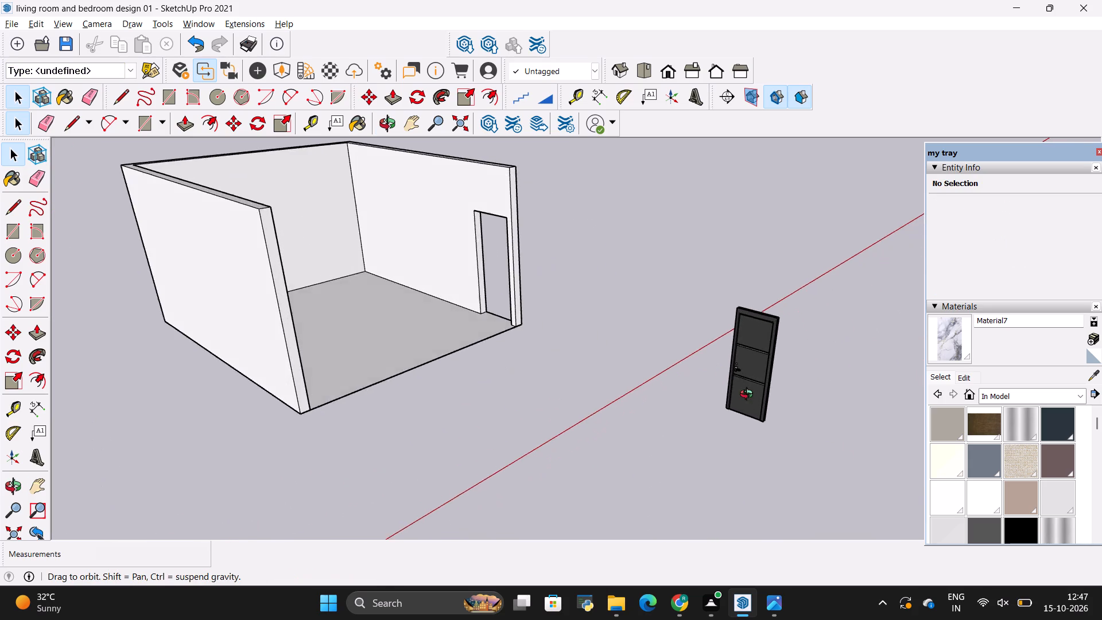
pyautogui.moveTo(749, 396); pyautogui.dragTo(879, 361, button='middle')
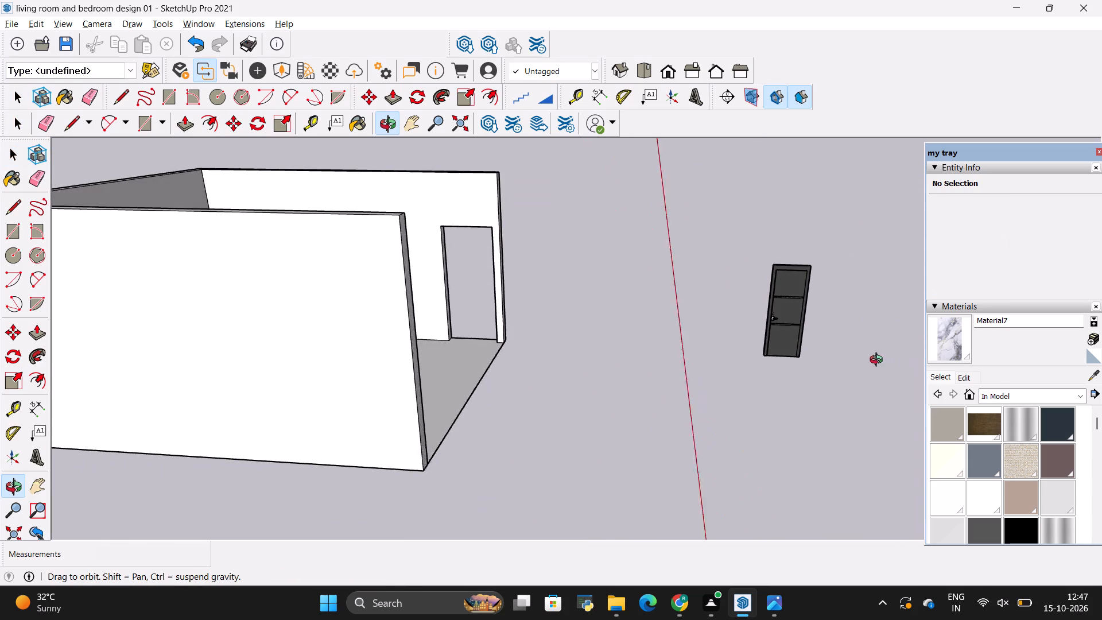
pyautogui.moveTo(879, 361); pyautogui.dragTo(780, 367, button='middle')
pyautogui.click(779, 367)
pyautogui.scroll(6, 808, 401)
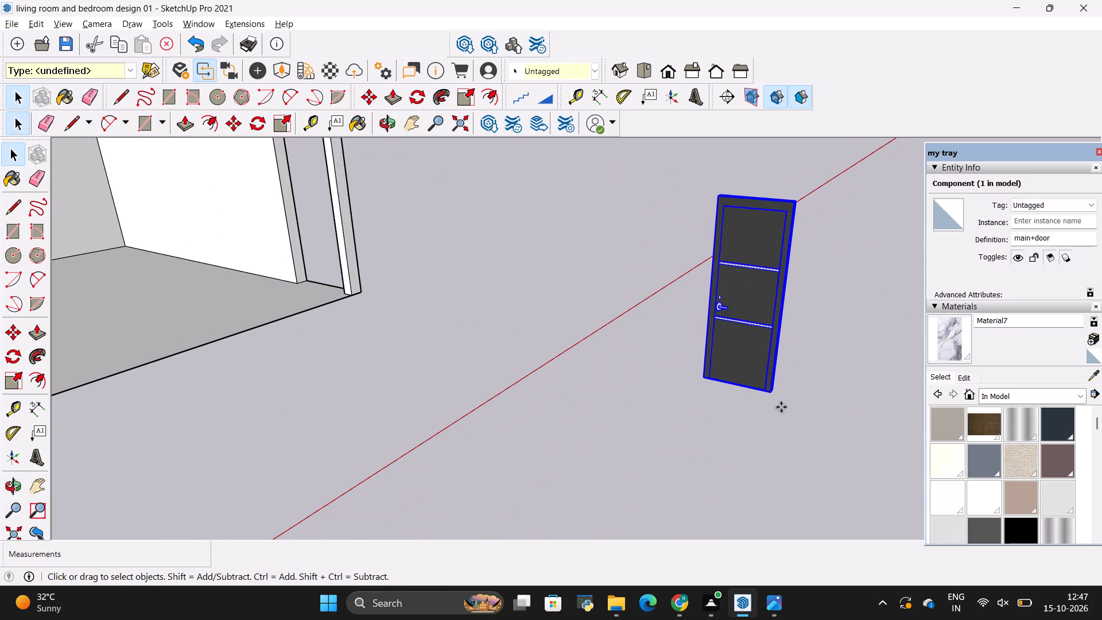
pyautogui.press('m')
pyautogui.click(770, 398)
pyautogui.scroll(-8, 750, 404)
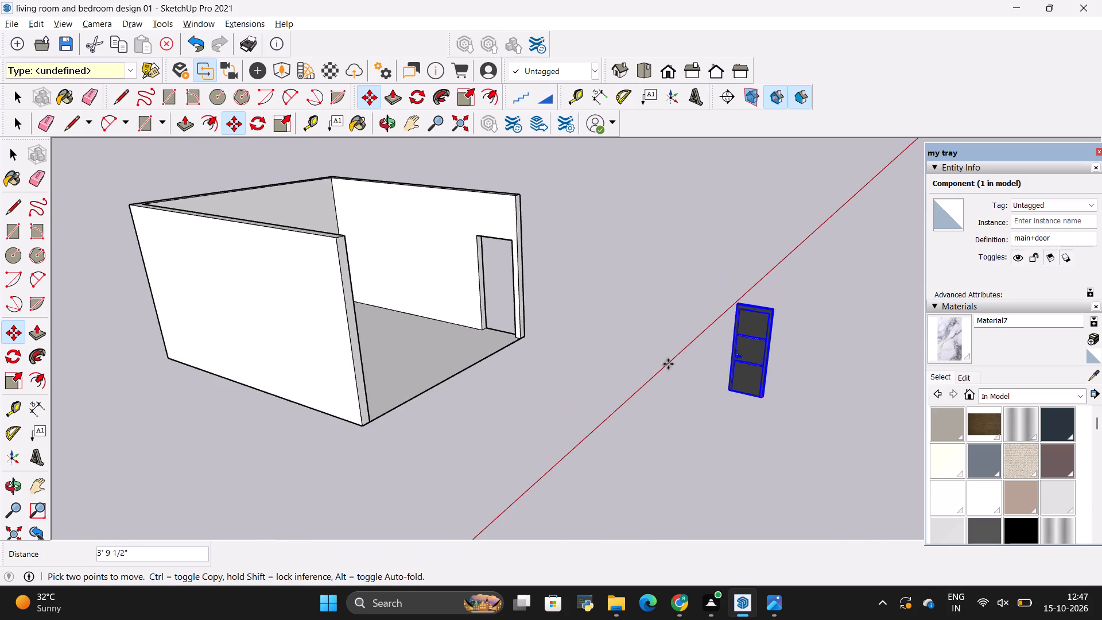
pyautogui.scroll(16, 496, 290)
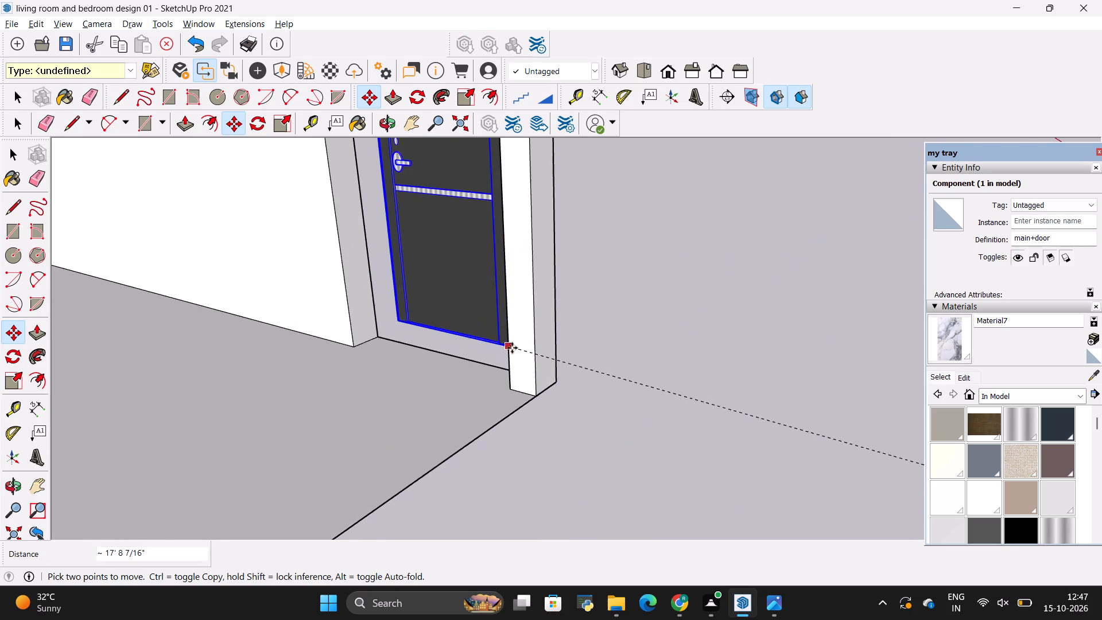
pyautogui.scroll(10, 512, 348)
pyautogui.moveTo(505, 428); pyautogui.dragTo(540, 482, button='middle')
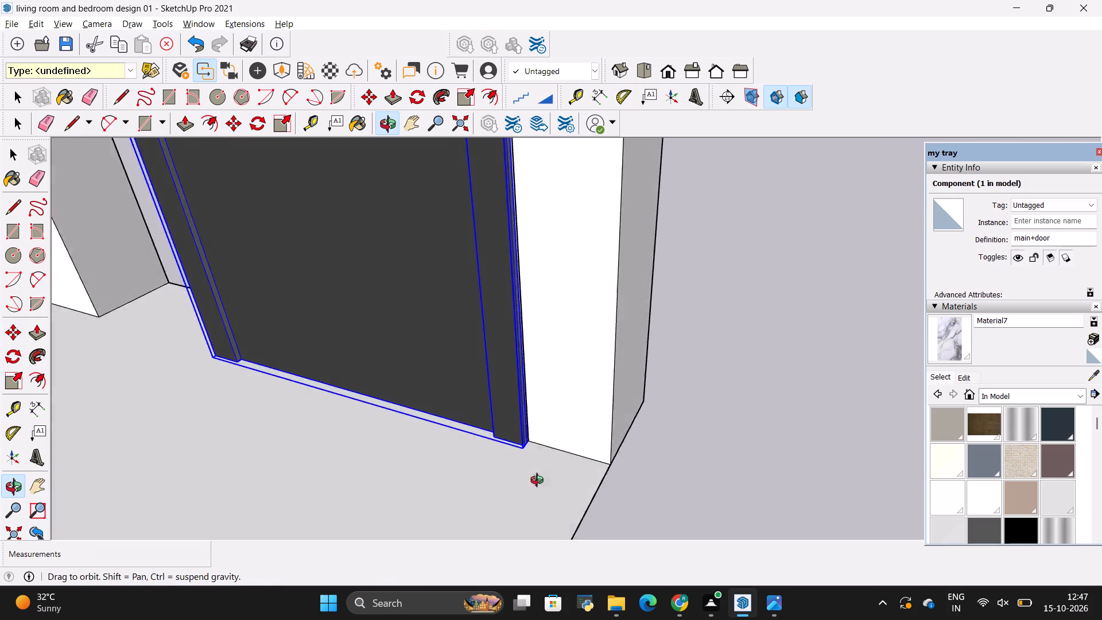
pyautogui.moveTo(540, 482); pyautogui.dragTo(712, 479, button='middle')
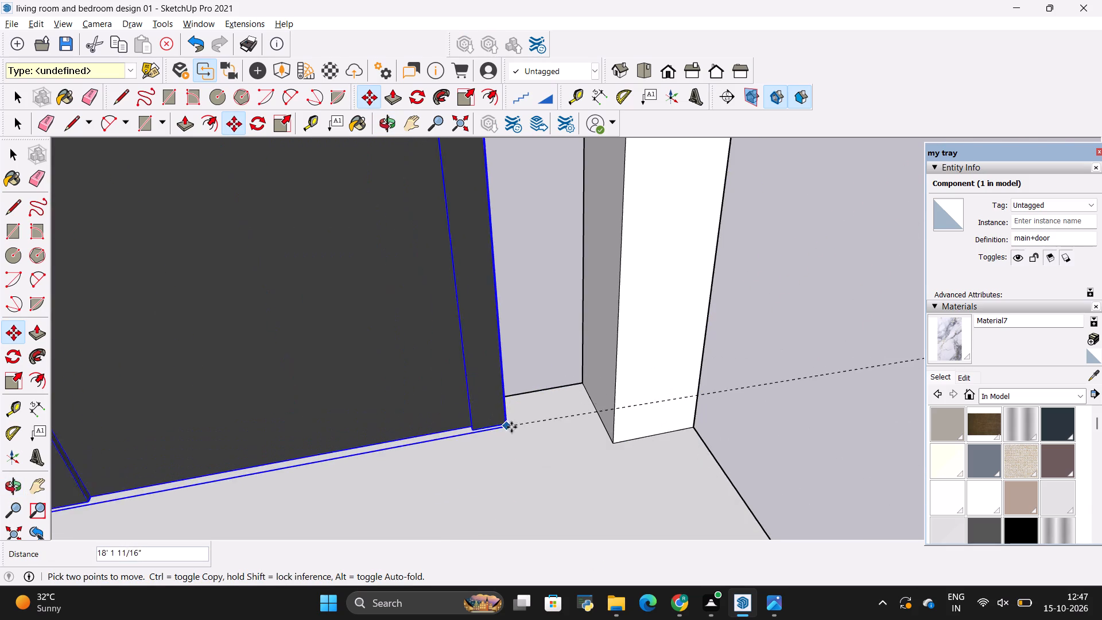
pyautogui.click(597, 418)
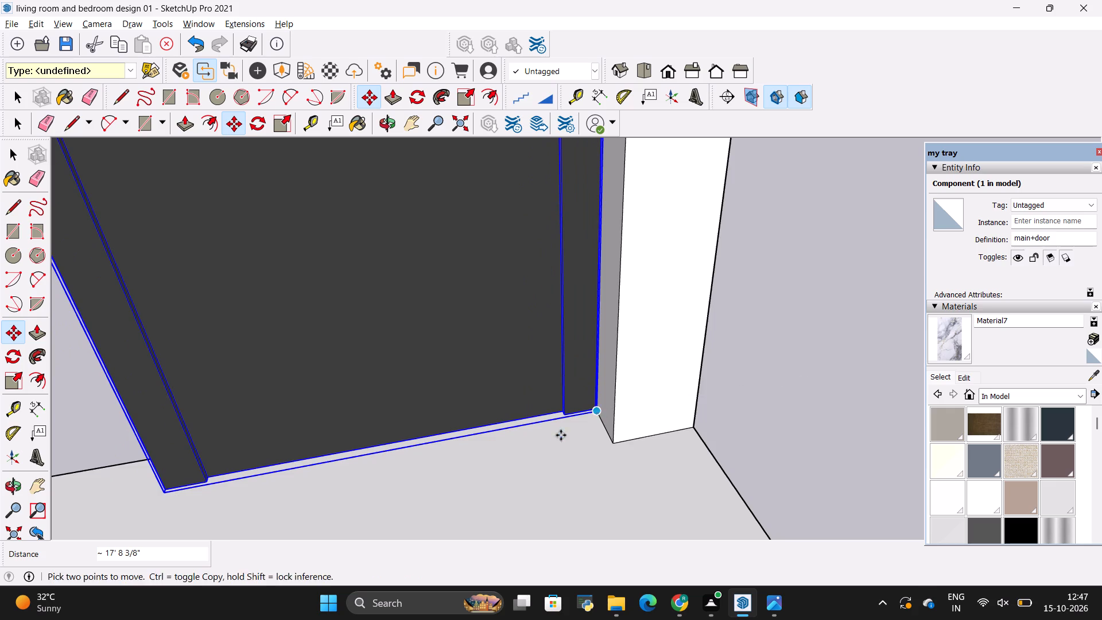
pyautogui.press('space')
# Scale the door along the red and blue axes from its top corner to the doorway's opposite top corner, filling the opening.
pyautogui.scroll(-10, 557, 439)
pyautogui.scroll(-9, 654, 410)
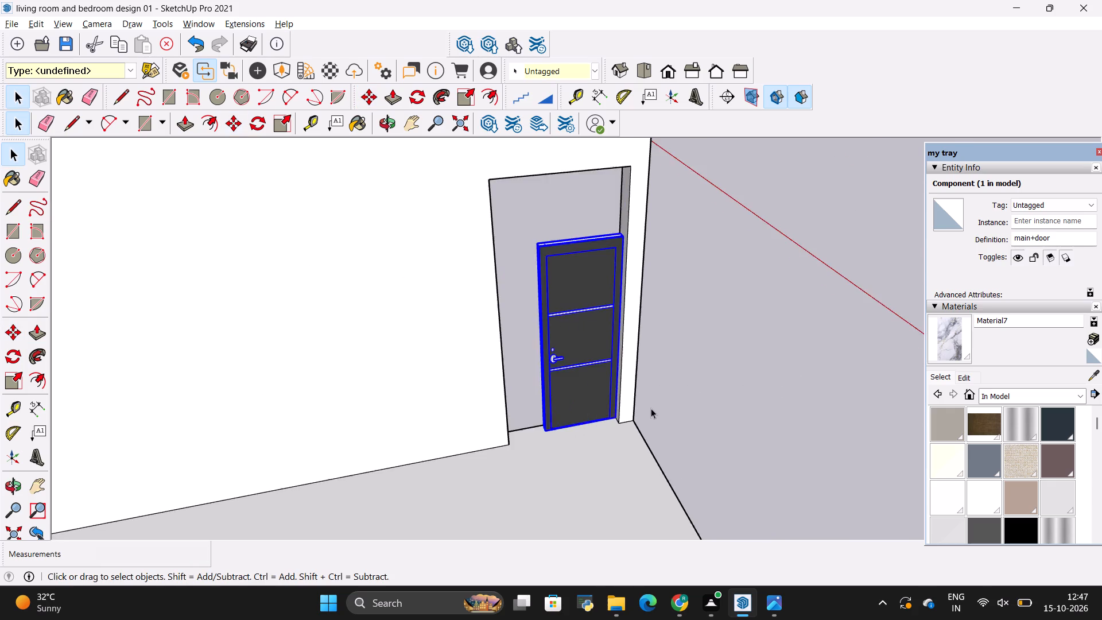
pyautogui.scroll(-4, 651, 408)
pyautogui.moveTo(613, 423); pyautogui.dragTo(606, 438, button='middle')
pyautogui.scroll(3, 604, 338)
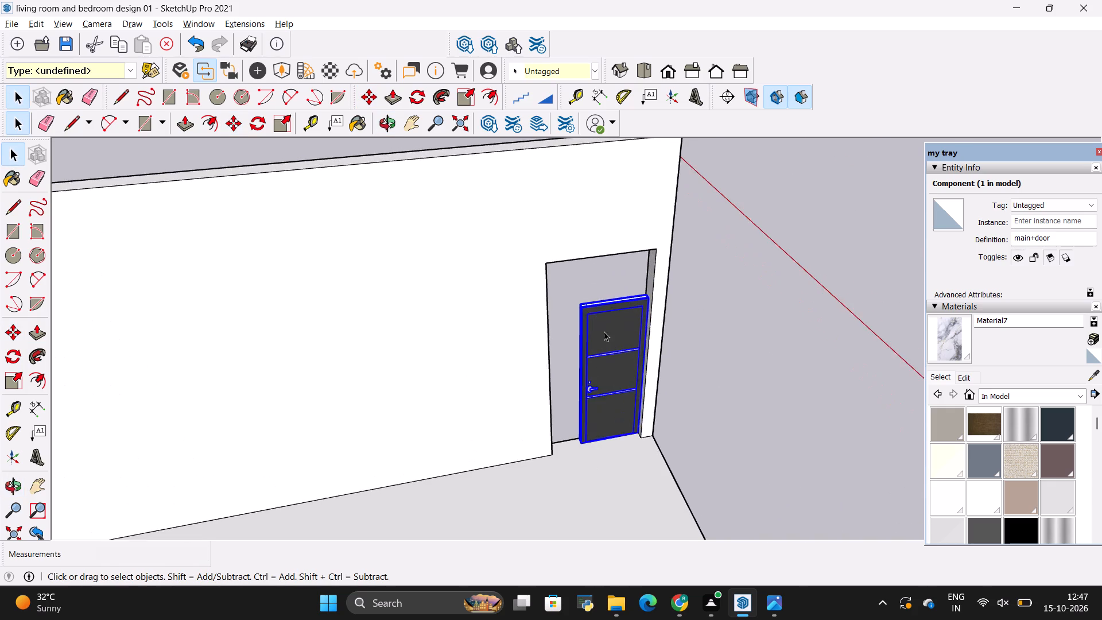
pyautogui.scroll(9, 604, 331)
pyautogui.scroll(6, 526, 304)
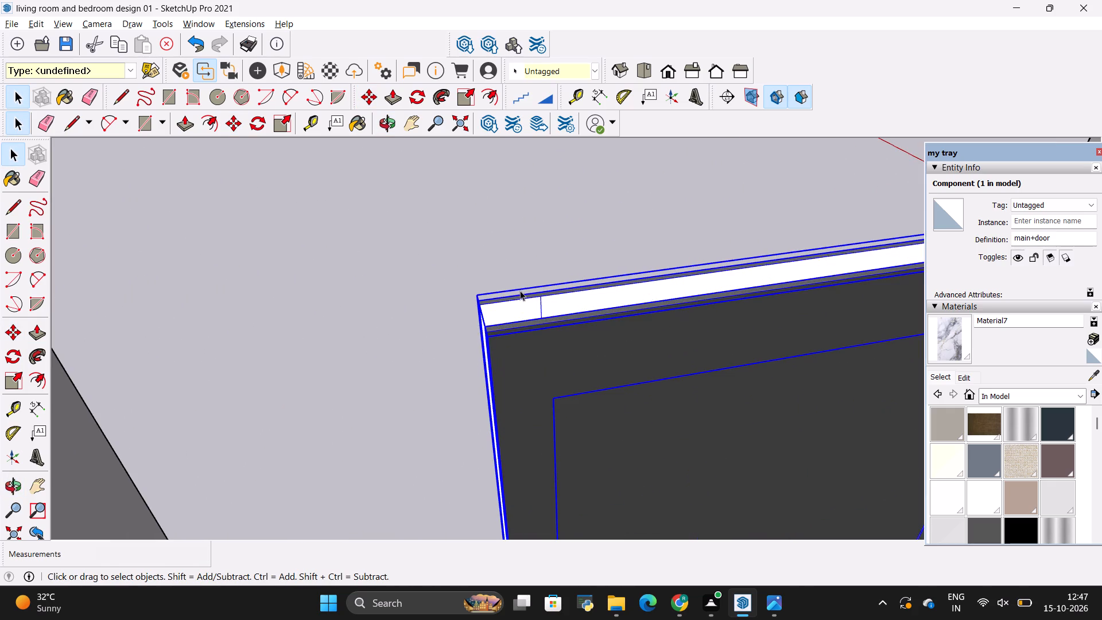
pyautogui.press('s')
pyautogui.click(479, 317)
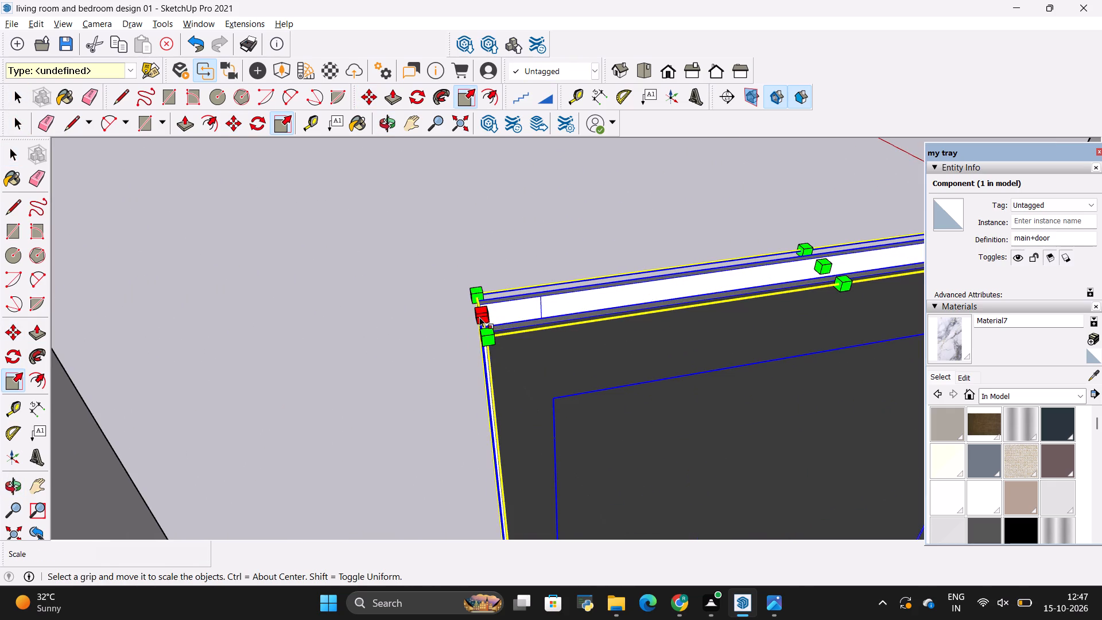
pyautogui.scroll(-13, 463, 321)
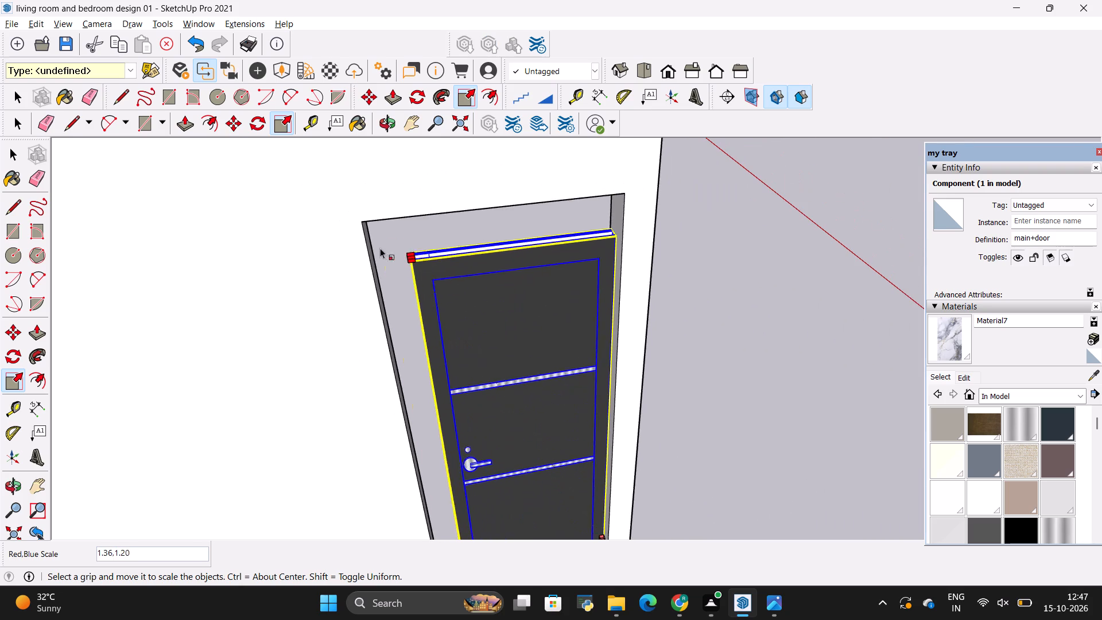
pyautogui.click(367, 222)
pyautogui.press('space')
pyautogui.click(300, 292)
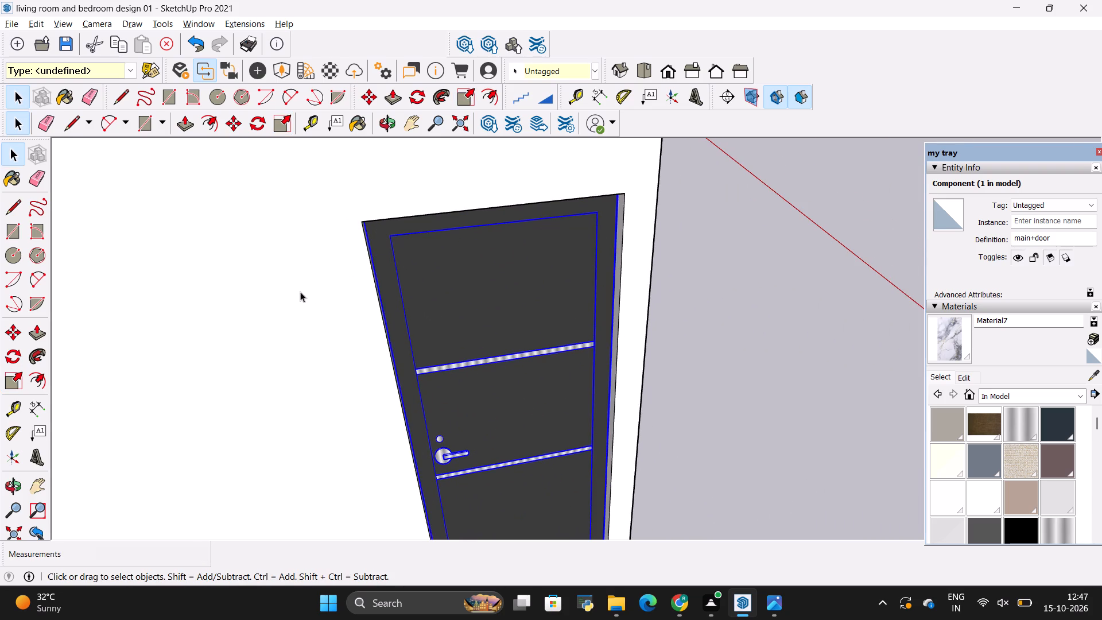
# Inspect the fit of the door in the living room doorway from several viewing angles.
pyautogui.scroll(-5, 323, 315)
pyautogui.moveTo(517, 362); pyautogui.dragTo(398, 211, button='middle')
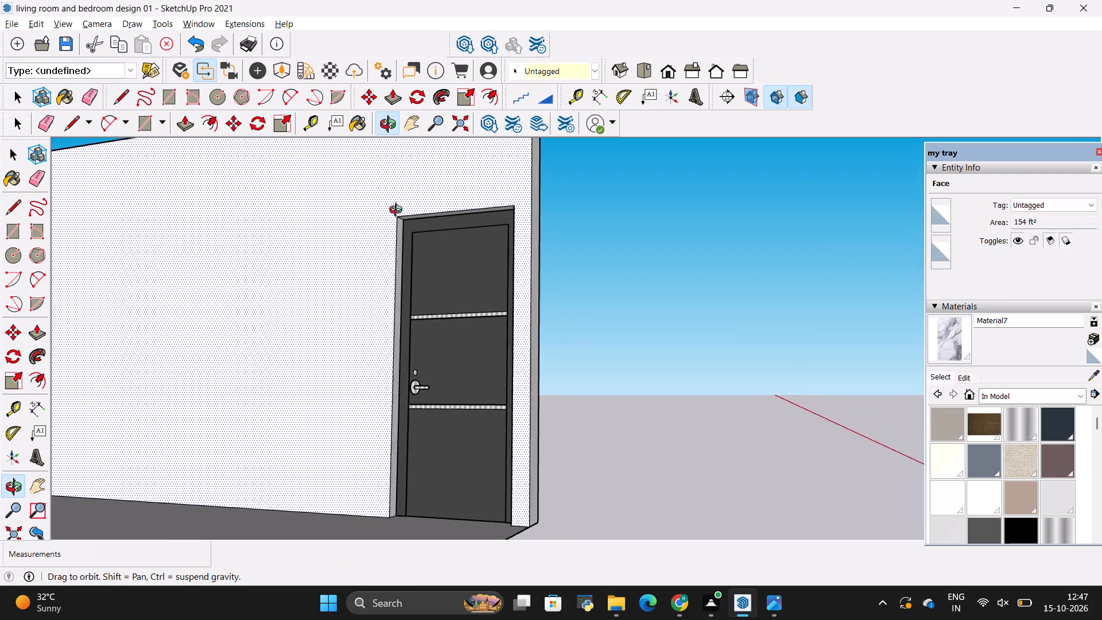
pyautogui.moveTo(398, 211); pyautogui.dragTo(488, 336, button='middle')
pyautogui.scroll(-6, 489, 338)
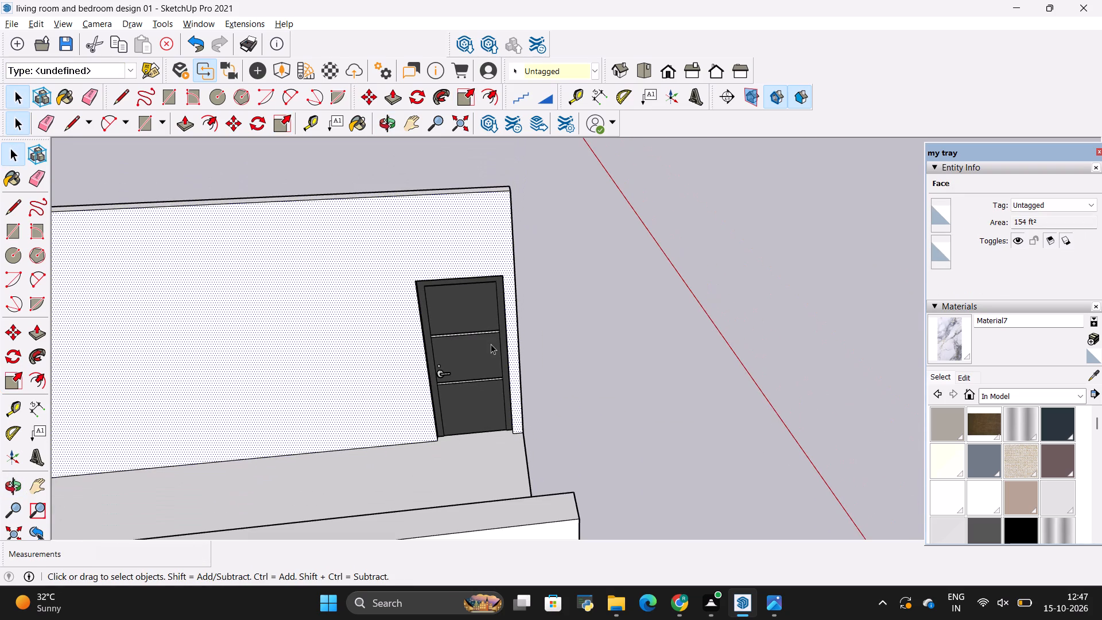
pyautogui.moveTo(491, 344); pyautogui.dragTo(479, 323, button='middle')
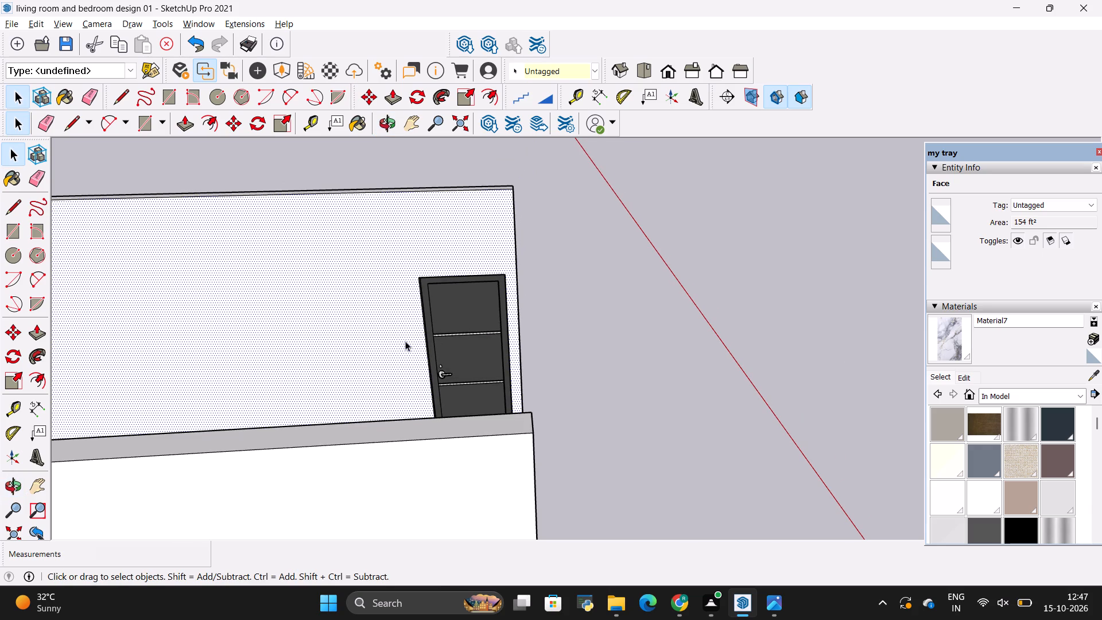
pyautogui.moveTo(416, 371); pyautogui.dragTo(320, 308, button='middle')
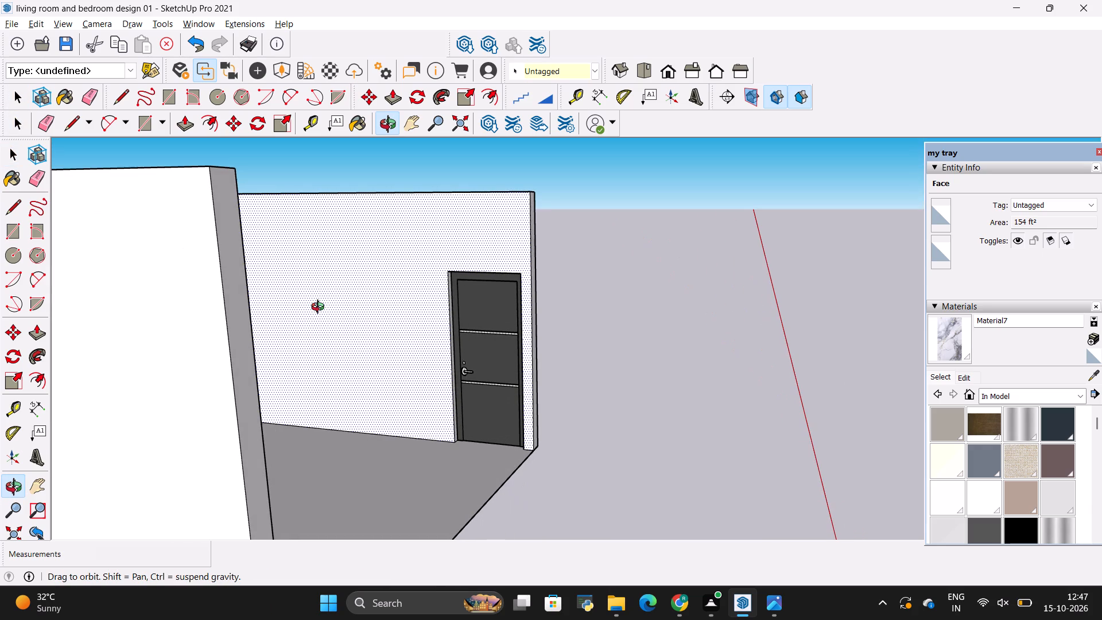
pyautogui.moveTo(320, 308); pyautogui.dragTo(331, 323, button='middle')
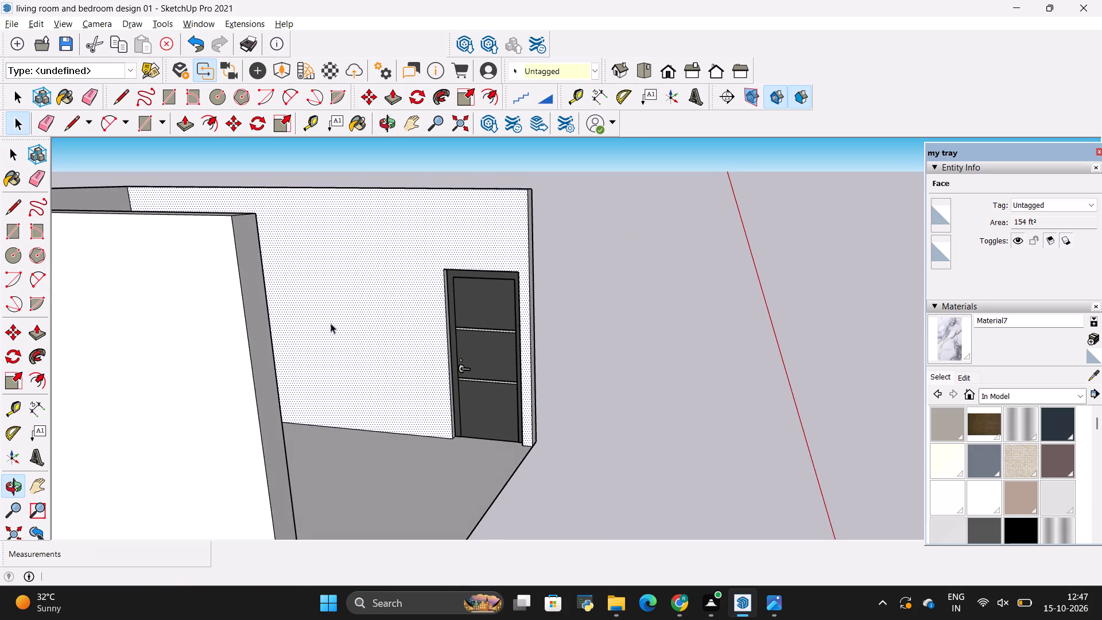
pyautogui.scroll(3, 443, 265)
pyautogui.scroll(-3, 471, 328)
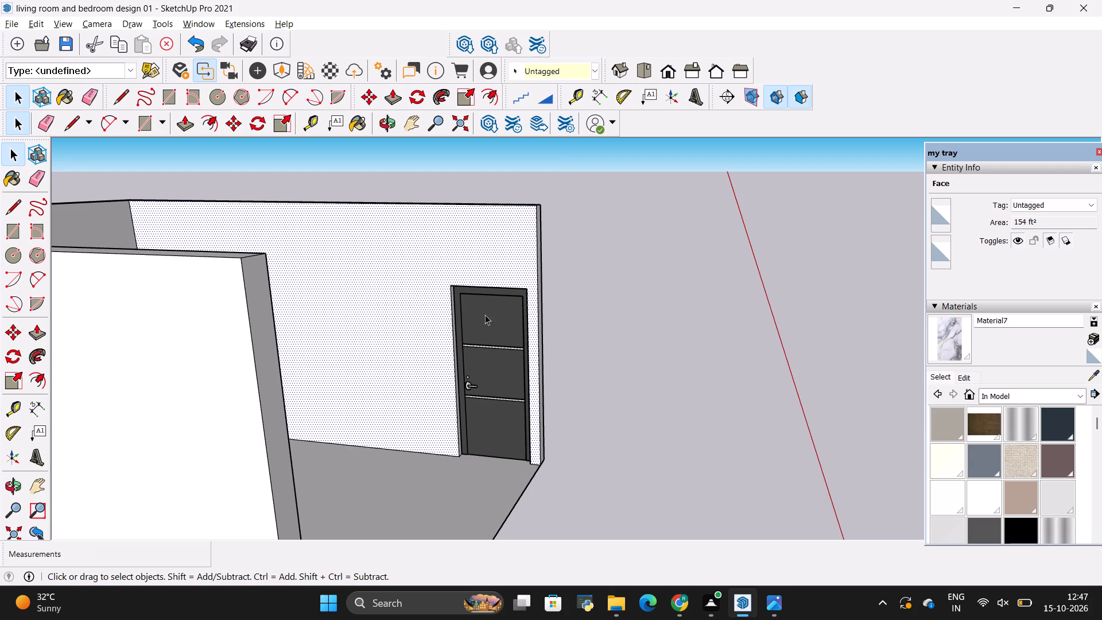
# Examine the living room reference photo for the overall layout of the TV wall and furniture.
pyautogui.hotkey('alt', 'Tab')
pyautogui.hotkey('alt', 'Tab')
pyautogui.hotkey('alt', 'Tab')
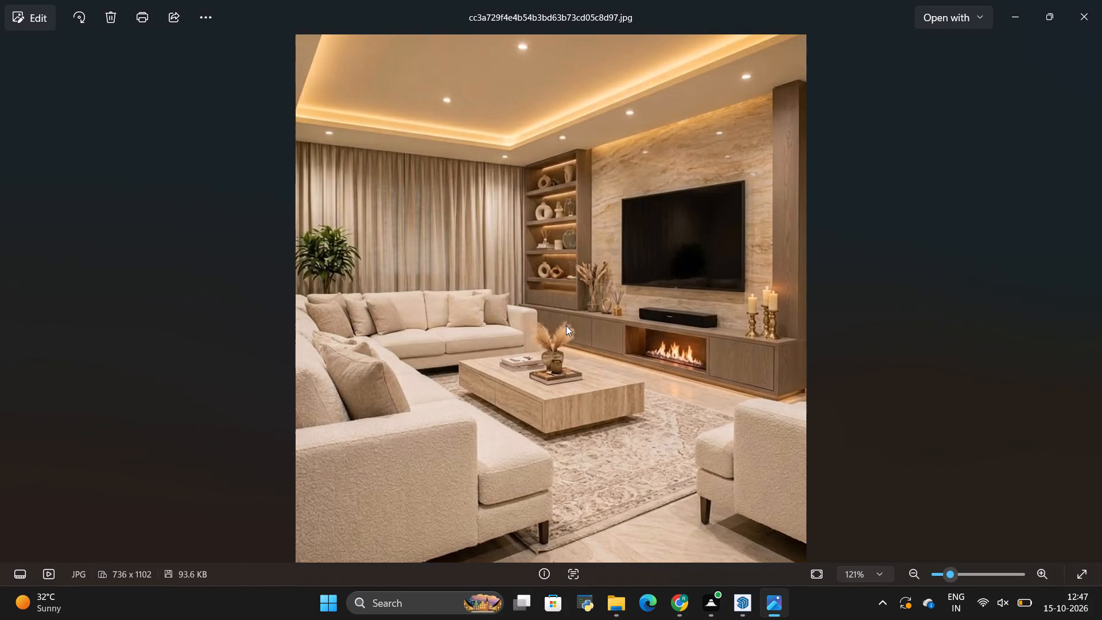
pyautogui.scroll(-4, 566, 325)
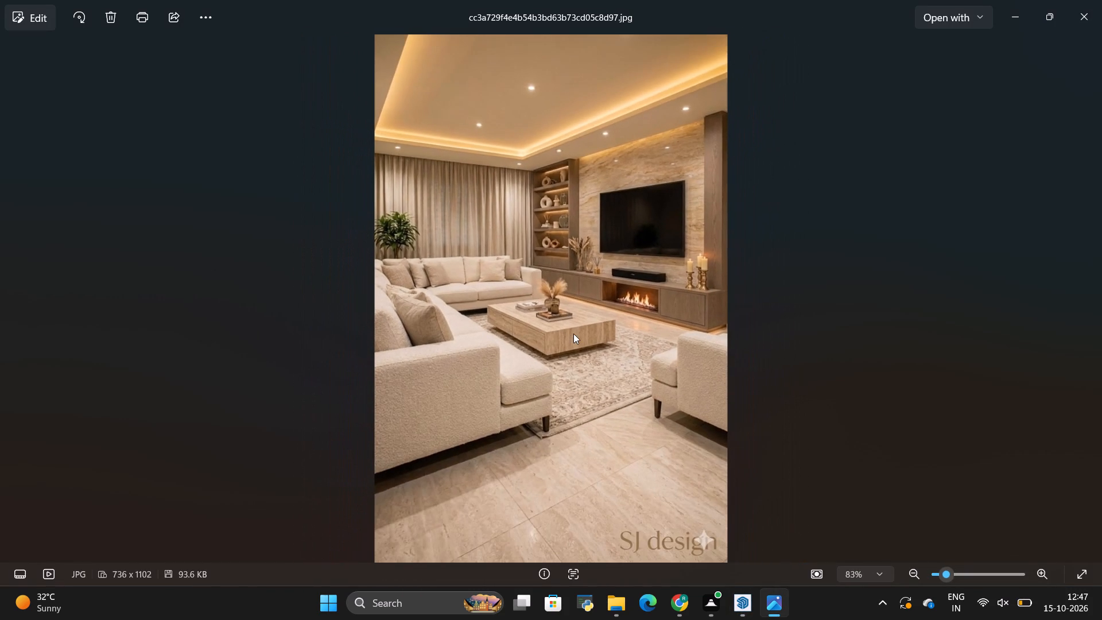
pyautogui.hotkey('alt', 'Tab')
pyautogui.hotkey('alt', 'Tab')
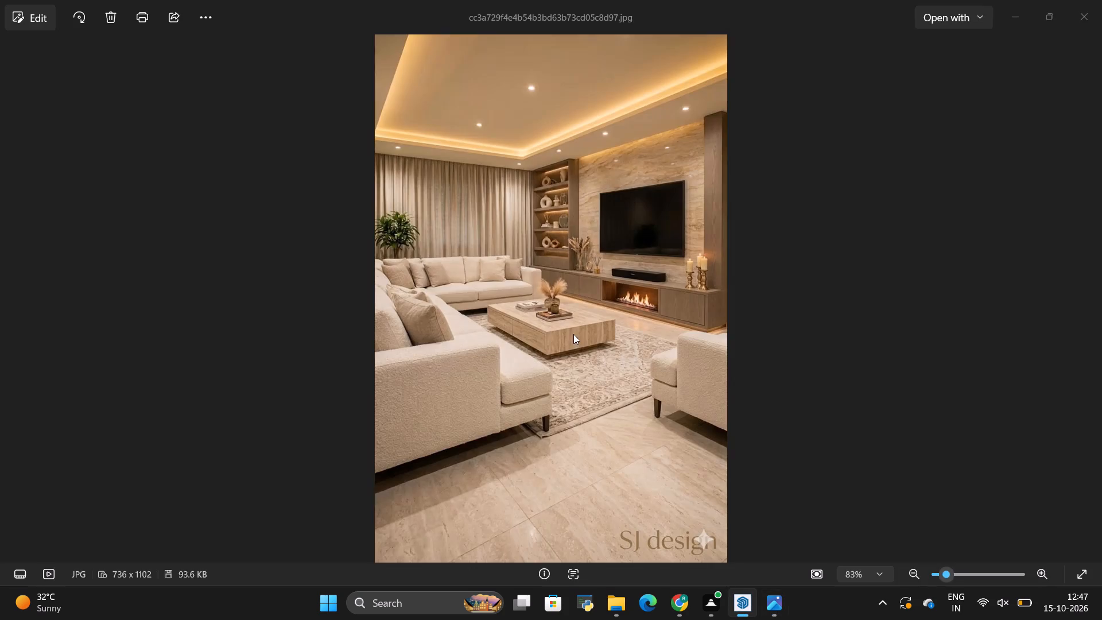
pyautogui.hotkey('alt', 'Tab')
# Place a guide line on the living room floor 18" from the base edge of the wall with the door.
pyautogui.scroll(-5, 590, 340)
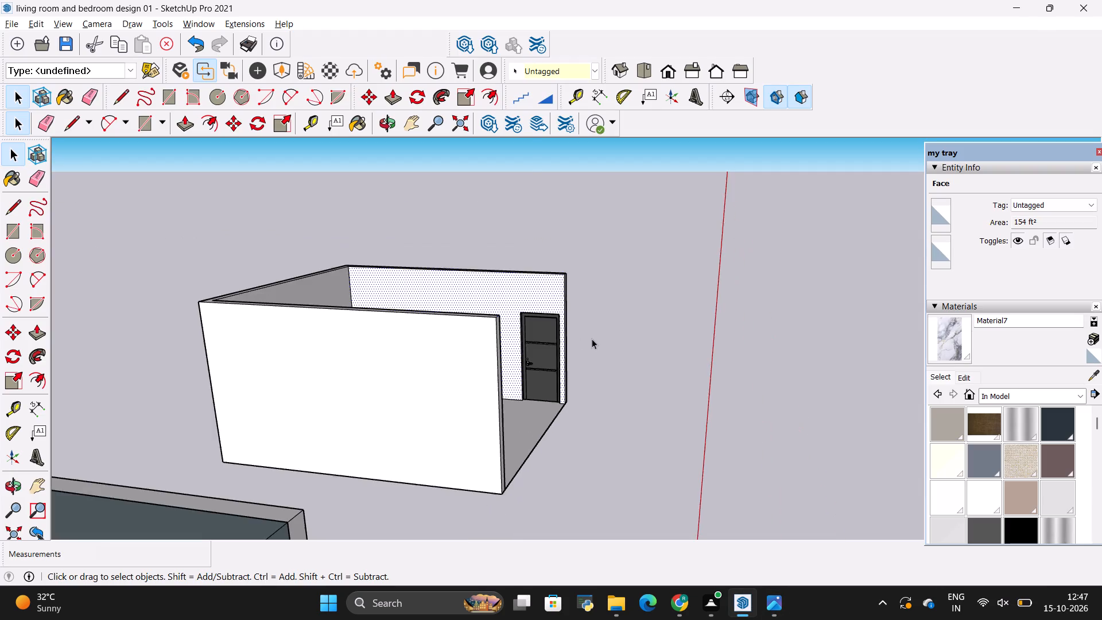
pyautogui.moveTo(618, 360); pyautogui.dragTo(440, 433, button='middle')
pyautogui.scroll(7, 488, 343)
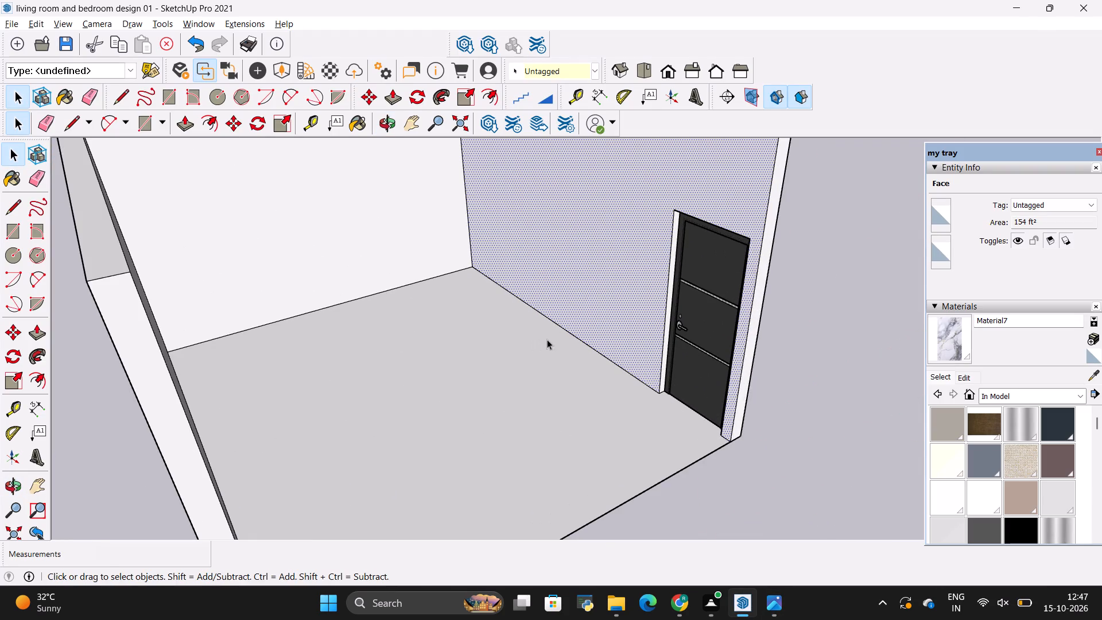
pyautogui.press('t')
pyautogui.click(576, 334)
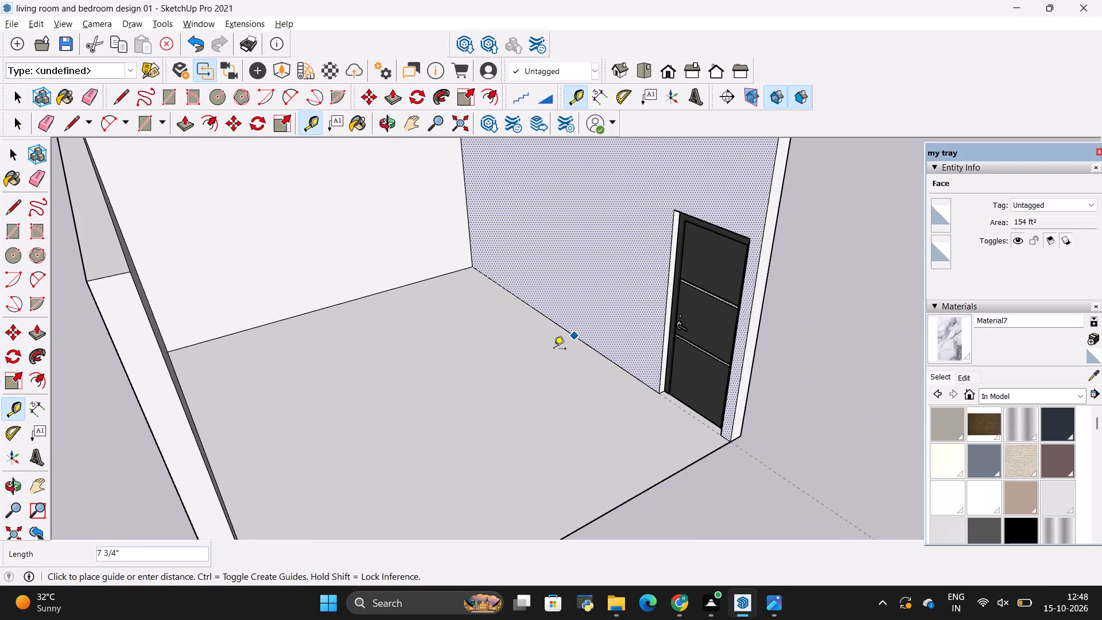
pyautogui.press('BackSpace')
pyautogui.press('2')
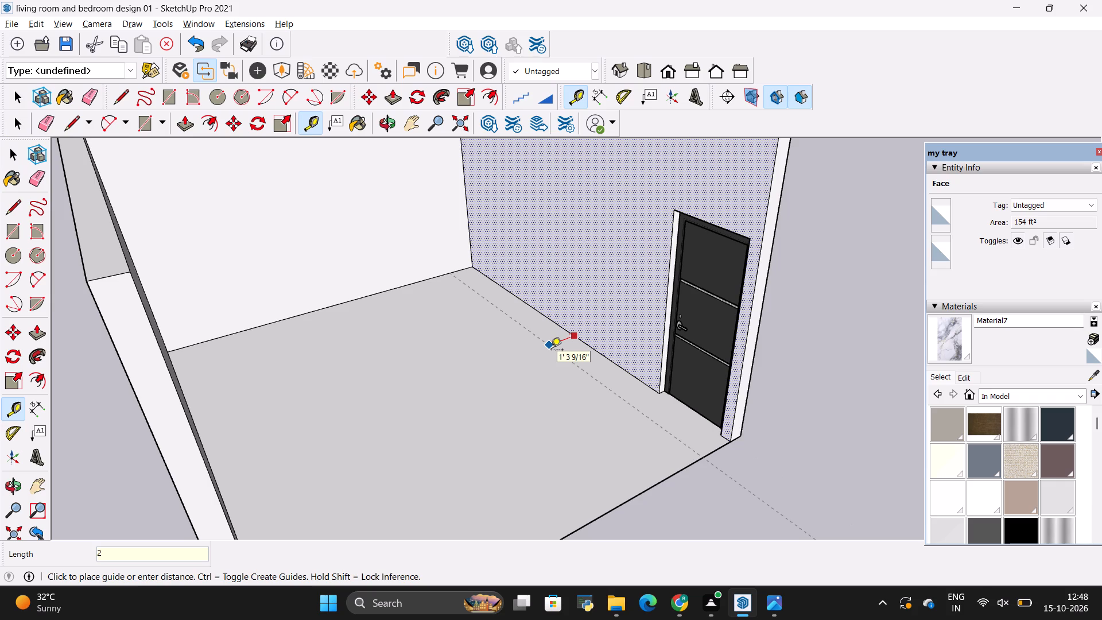
pyautogui.press('BackSpace')
pyautogui.write('18')
pyautogui.hotkey('shift', '"')
pyautogui.press('Return')
# Examine the TV console, fireplace niche and shelving close up in the living room reference photo.
pyautogui.hotkey('alt', 'Tab')
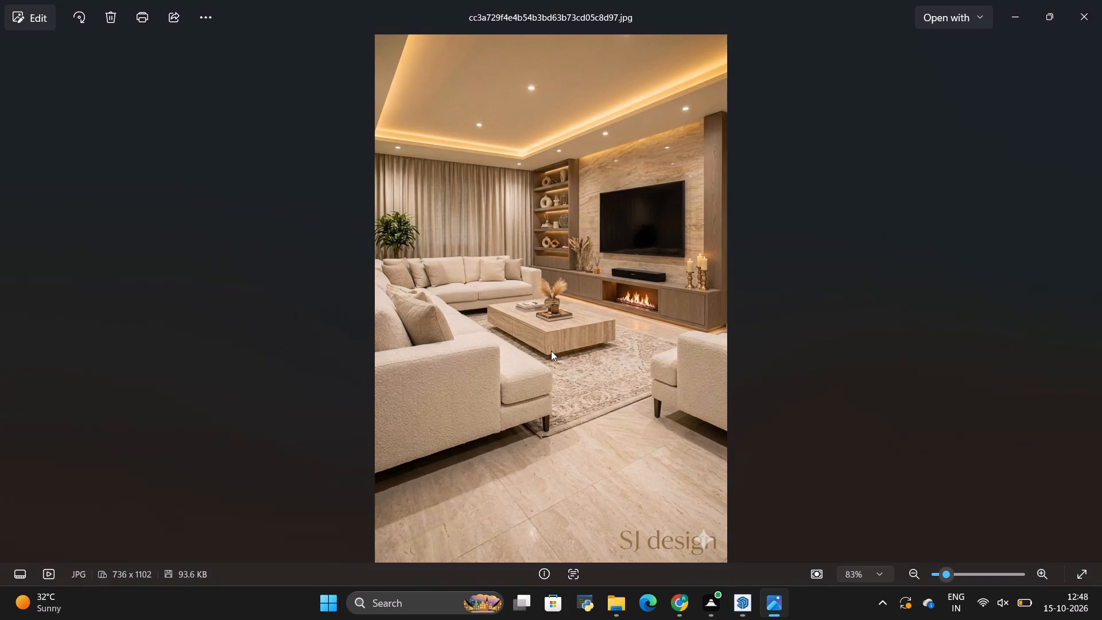
pyautogui.hotkey('alt', 'Tab')
pyautogui.hotkey('alt', 'Tab')
pyautogui.scroll(6, 624, 367)
pyautogui.scroll(2, 777, 203)
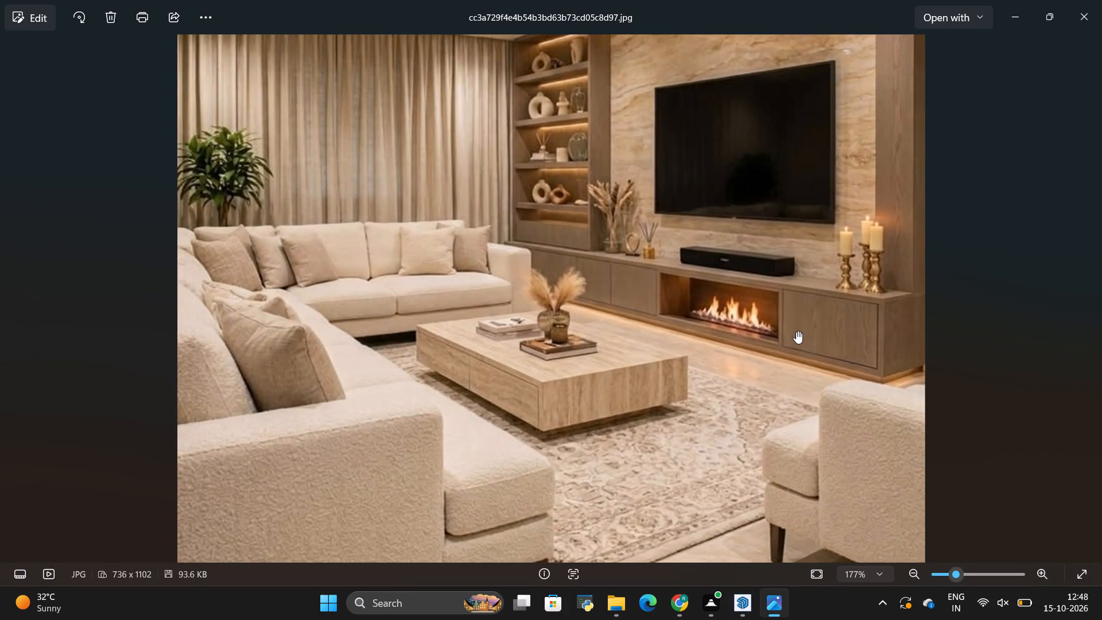
pyautogui.hotkey('alt', 'Tab')
pyautogui.scroll(-2, 779, 329)
pyautogui.scroll(-1, 721, 344)
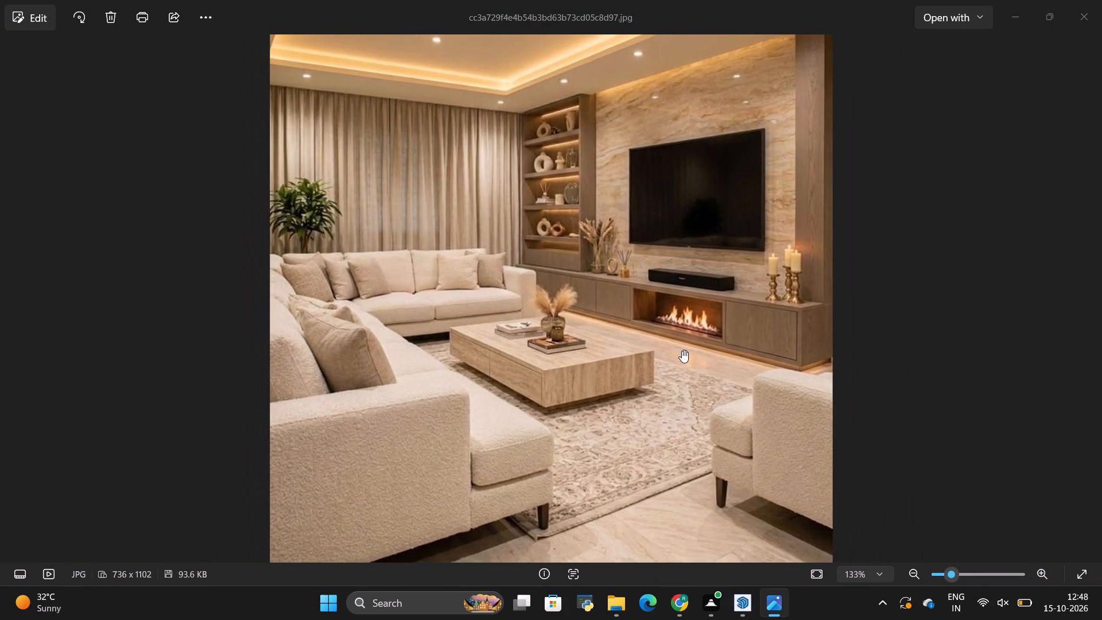
pyautogui.hotkey('alt', 'Tab')
pyautogui.hotkey('alt', 'Tab')
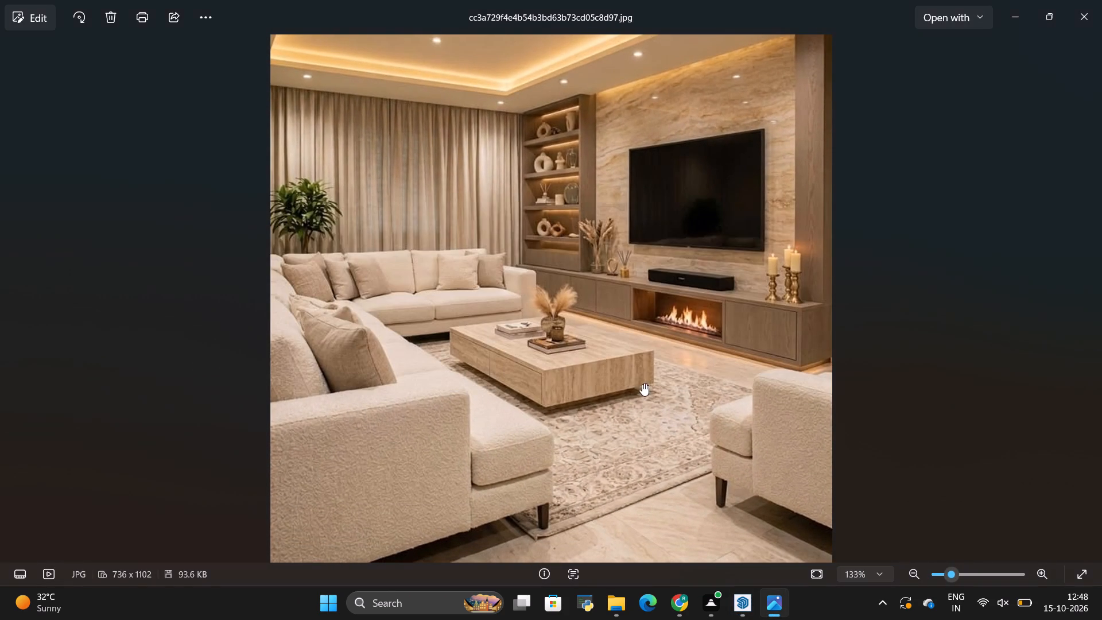
# Compare the living room's door wall and floor guide with the TV wall and side panels in the reference photo.
pyautogui.click(739, 599)
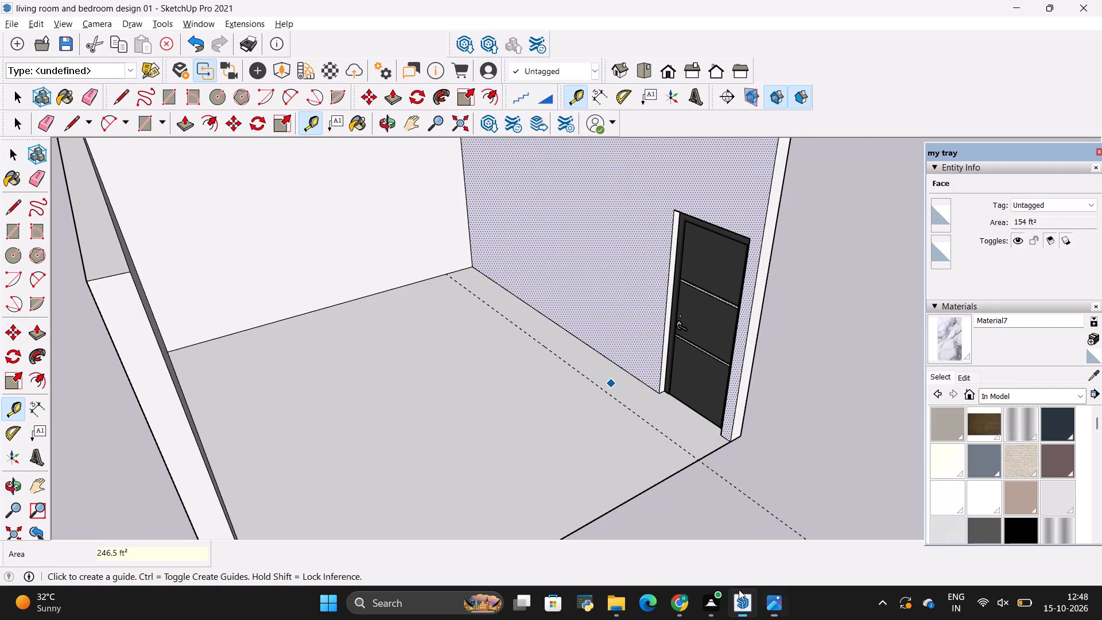
pyautogui.scroll(-4, 649, 405)
pyautogui.moveTo(639, 408); pyautogui.dragTo(680, 421, button='middle')
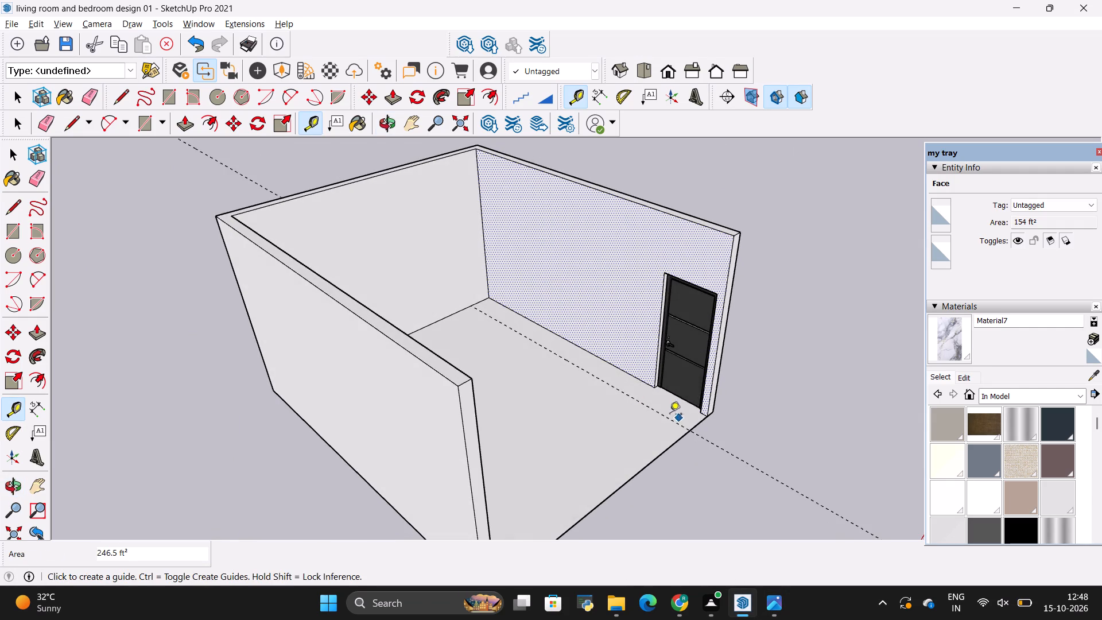
pyautogui.scroll(-5, 569, 411)
pyautogui.scroll(7, 673, 283)
pyautogui.scroll(-3, 622, 363)
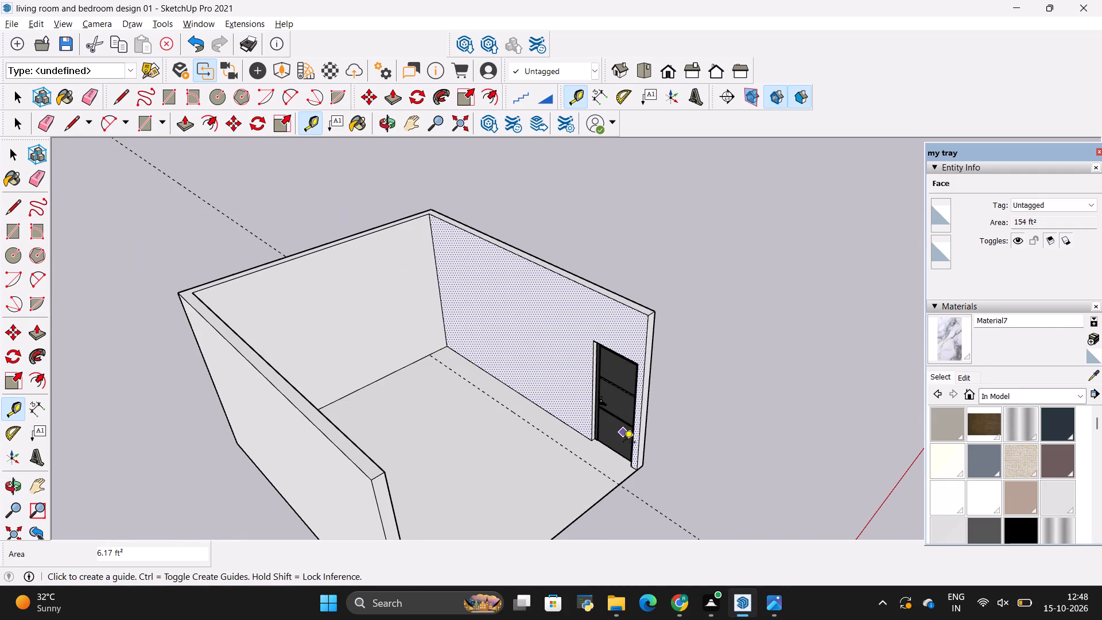
pyautogui.moveTo(623, 448); pyautogui.dragTo(622, 425, button='middle')
pyautogui.hotkey('alt', 'Tab')
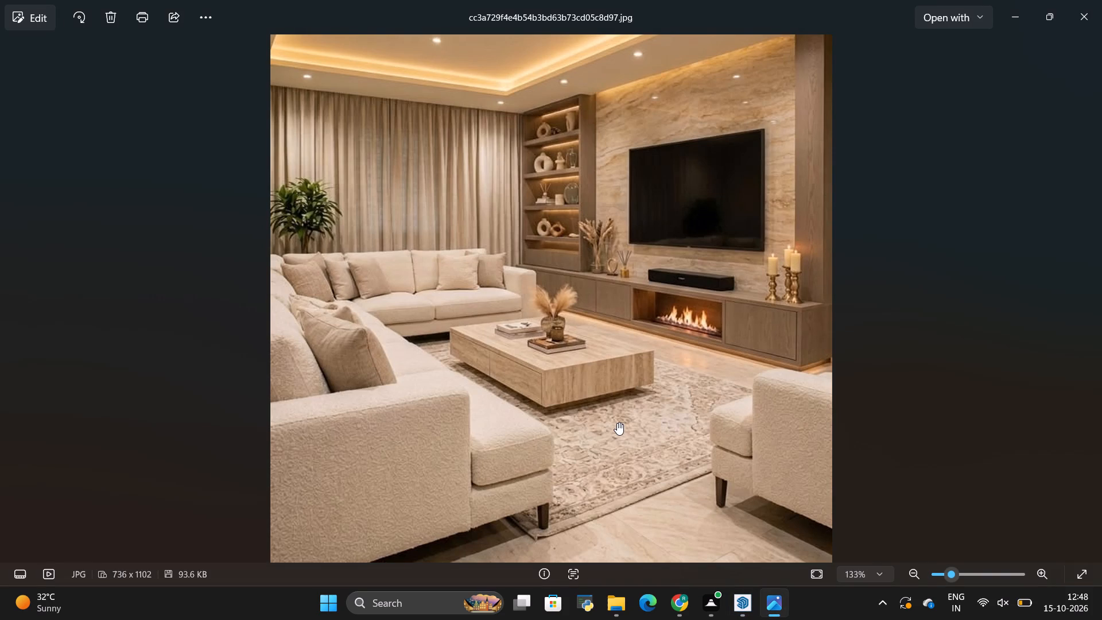
pyautogui.hotkey('alt', 'Tab')
pyautogui.hotkey('alt', 'Tab')
pyautogui.scroll(-2, 615, 365)
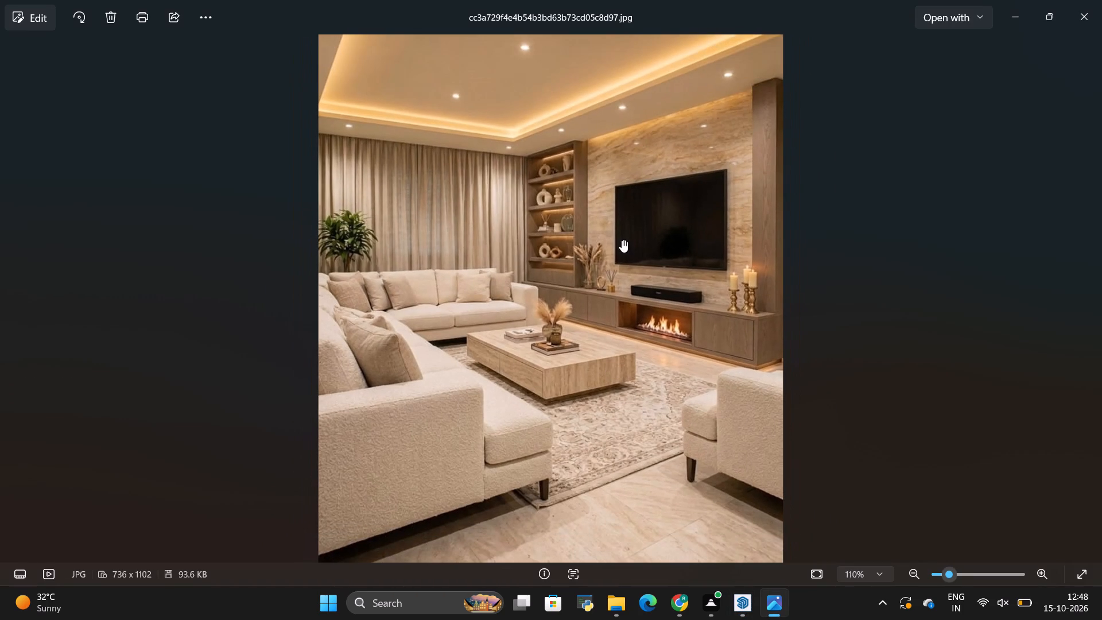
pyautogui.scroll(2, 676, 189)
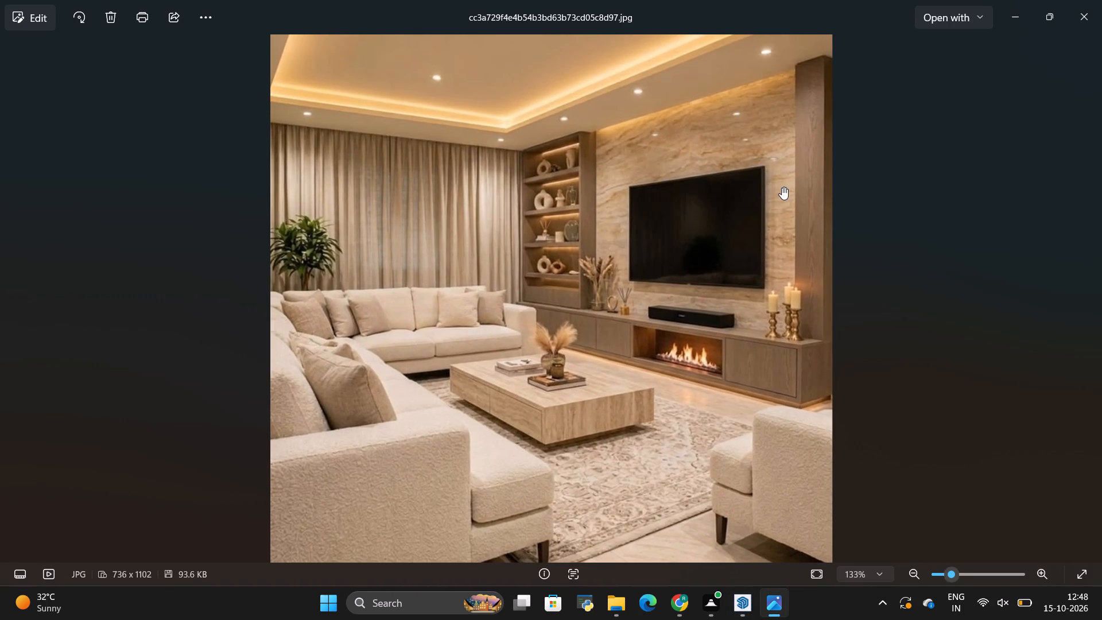
pyautogui.scroll(1, 836, 160)
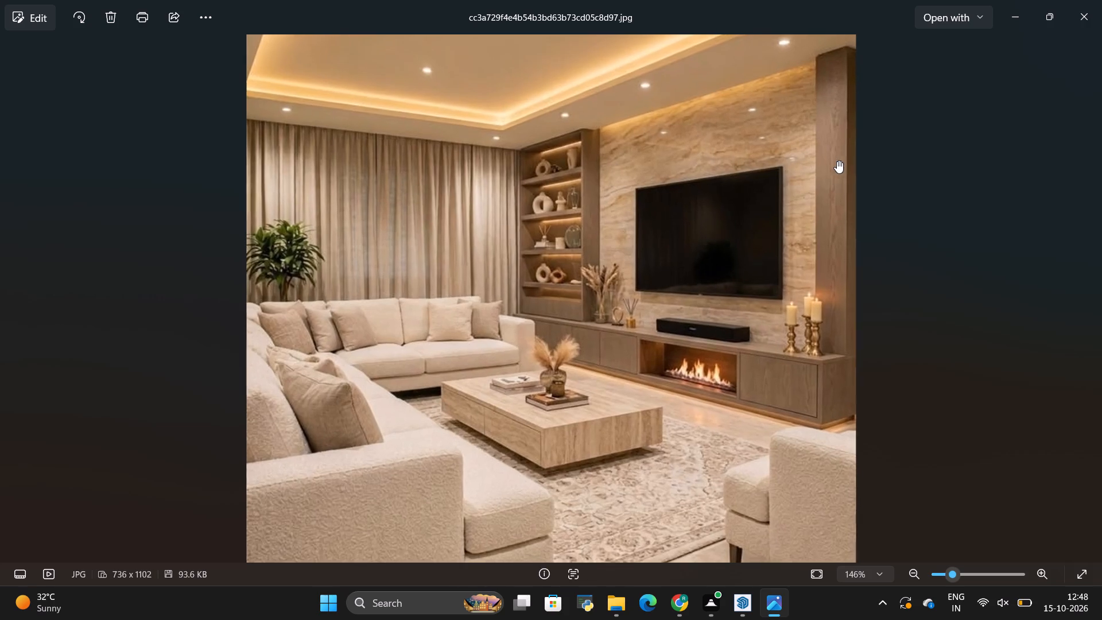
pyautogui.scroll(1, 869, 136)
pyautogui.scroll(-2, 805, 236)
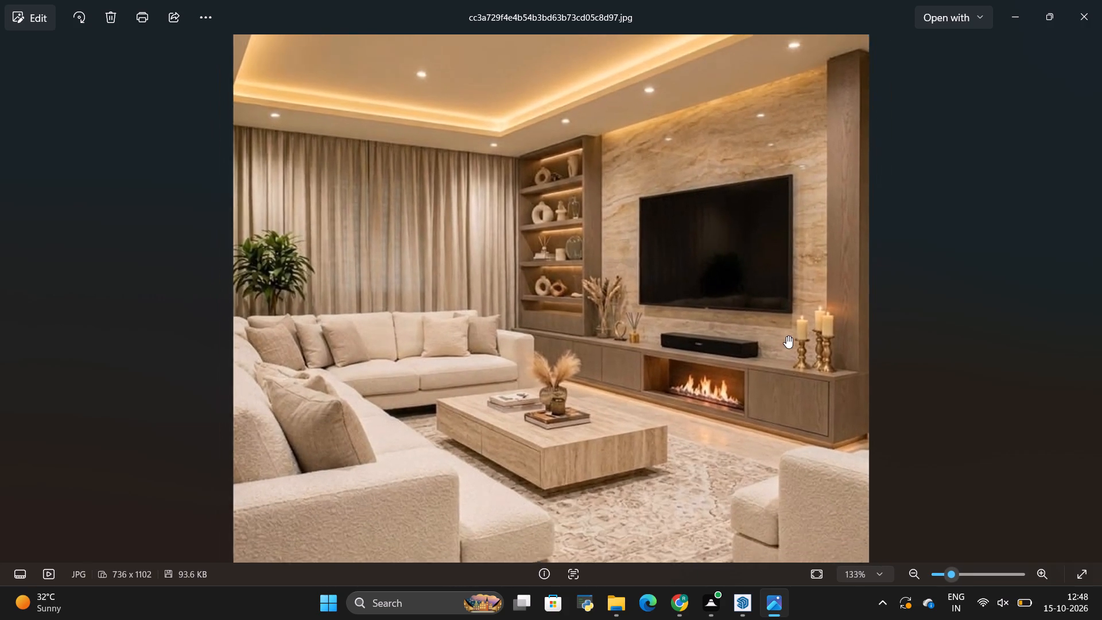
# Compare the TV wall, console and side panels in the reference photo with the living room's door wall.
pyautogui.scroll(-3, 786, 339)
pyautogui.scroll(3, 835, 149)
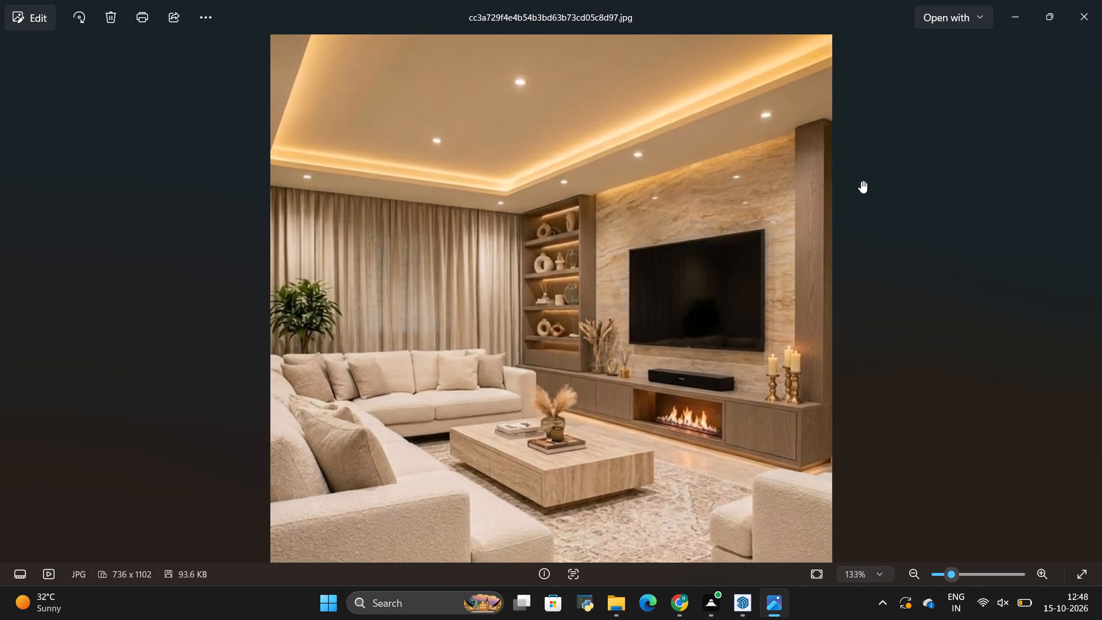
pyautogui.hotkey('alt', 'Tab')
pyautogui.hotkey('alt', 'Tab')
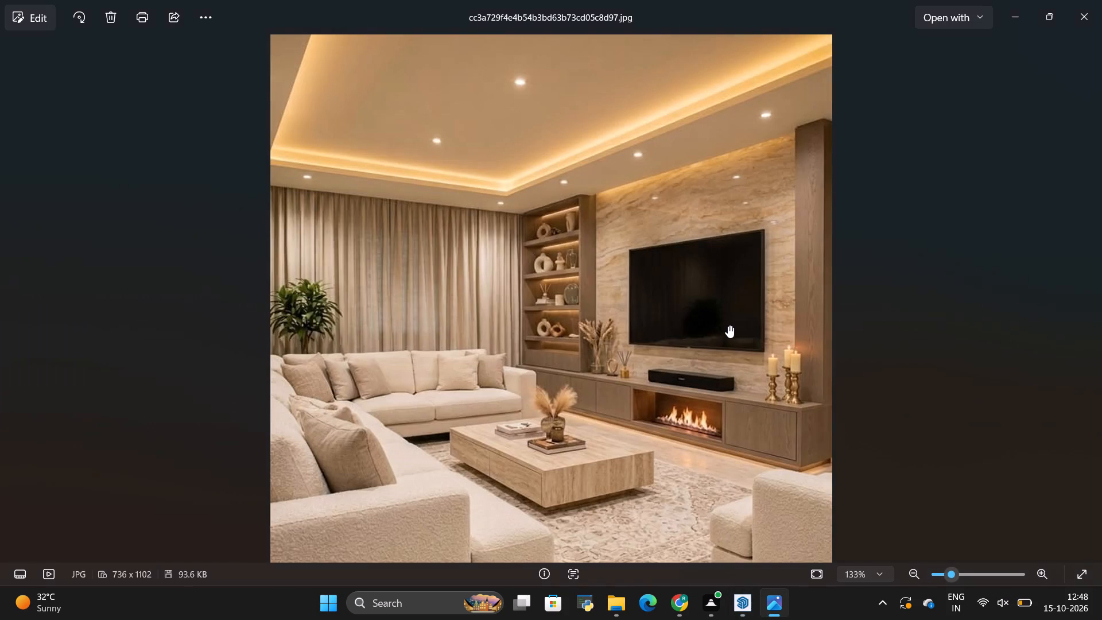
pyautogui.hotkey('alt', 'Tab')
pyautogui.hotkey('alt', 'Tab')
pyautogui.hotkey('alt', 'Tab')
pyautogui.hotkey('alt', 'Tab')
pyautogui.hotkey('alt', 'Tab')
# Place a vertical guide on the door wall 13' from its inner corner, before the door.
pyautogui.press('t')
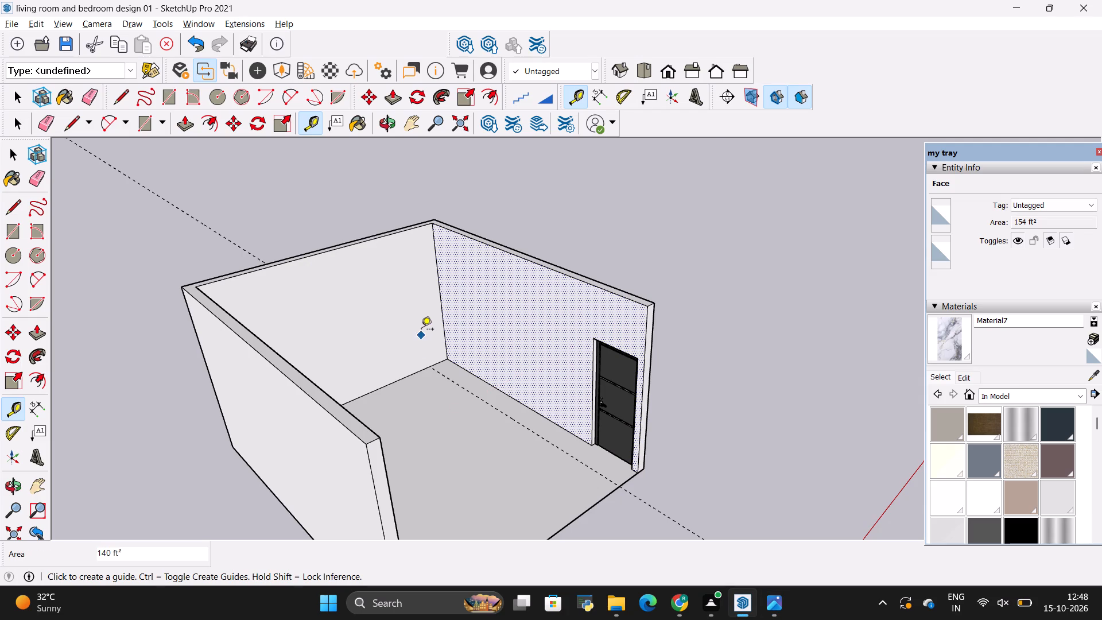
pyautogui.click(439, 279)
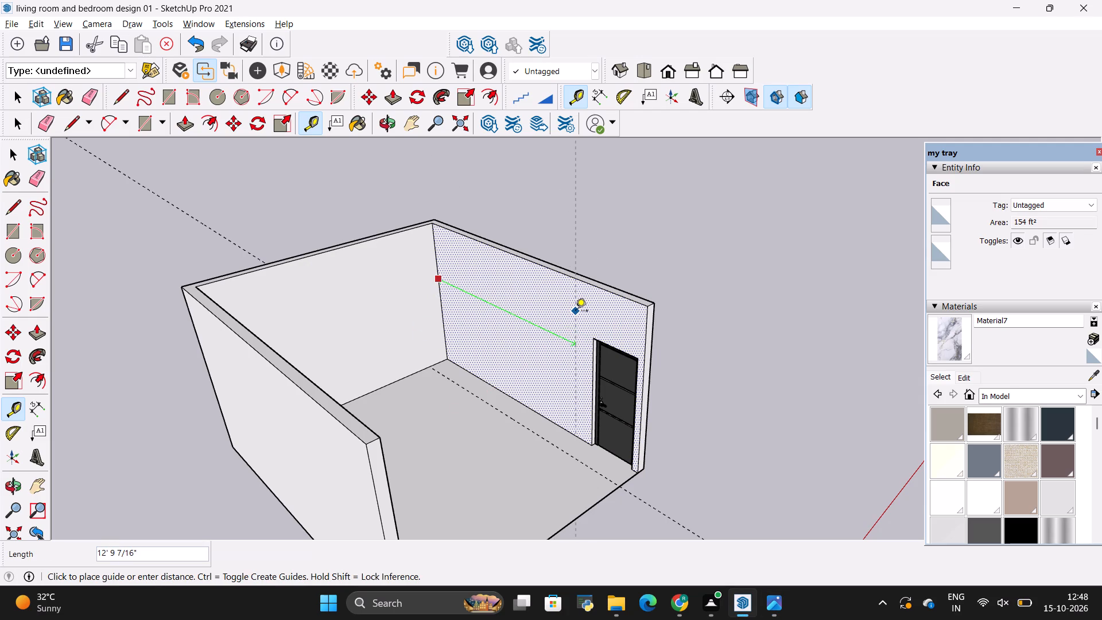
pyautogui.hotkey('alt', 'Tab')
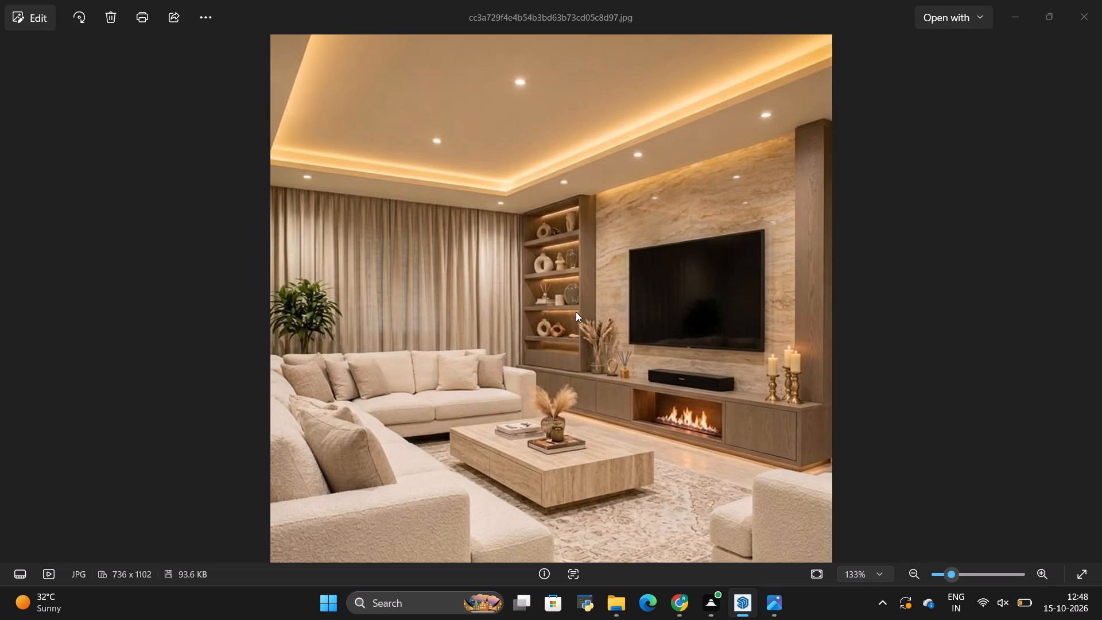
pyautogui.hotkey('alt', 'Tab')
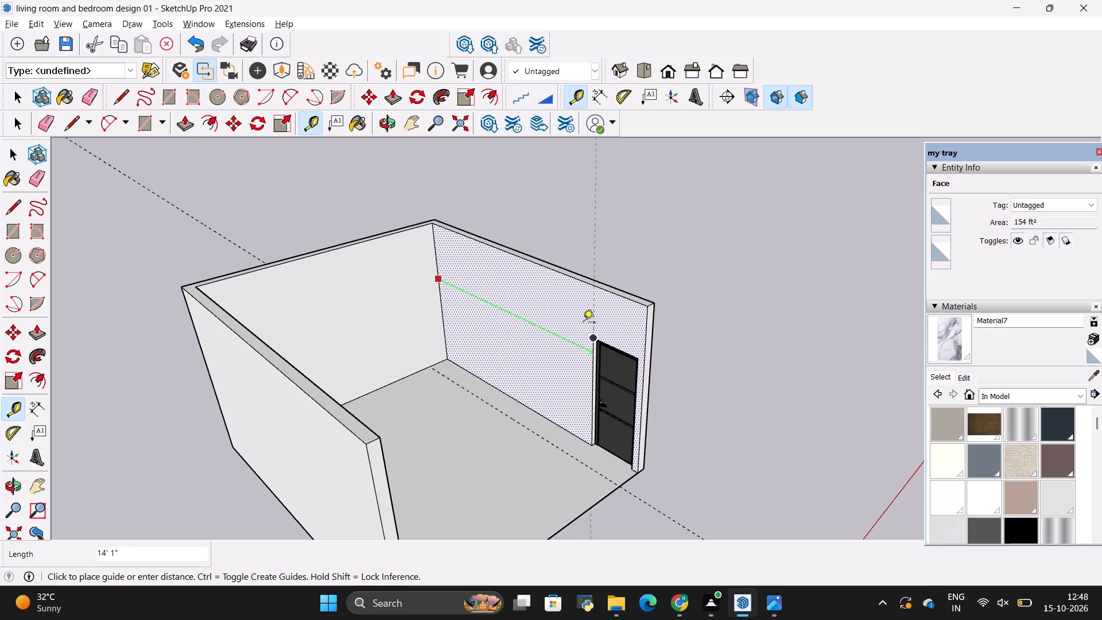
pyautogui.scroll(5, 584, 361)
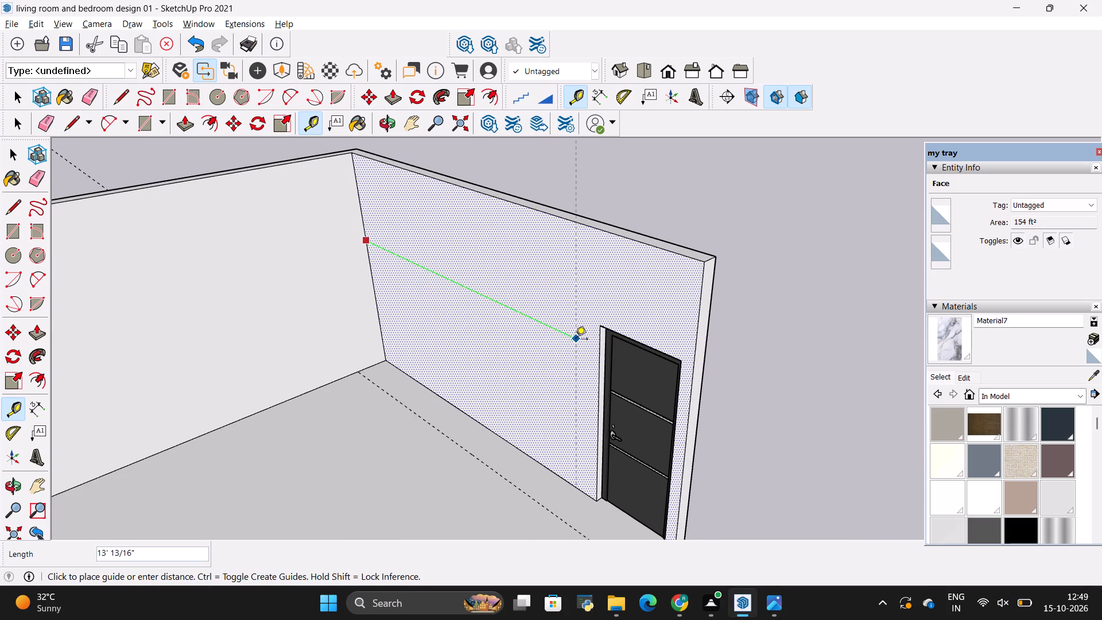
pyautogui.press('BackSpace')
pyautogui.write("13'")
pyautogui.press('Return')
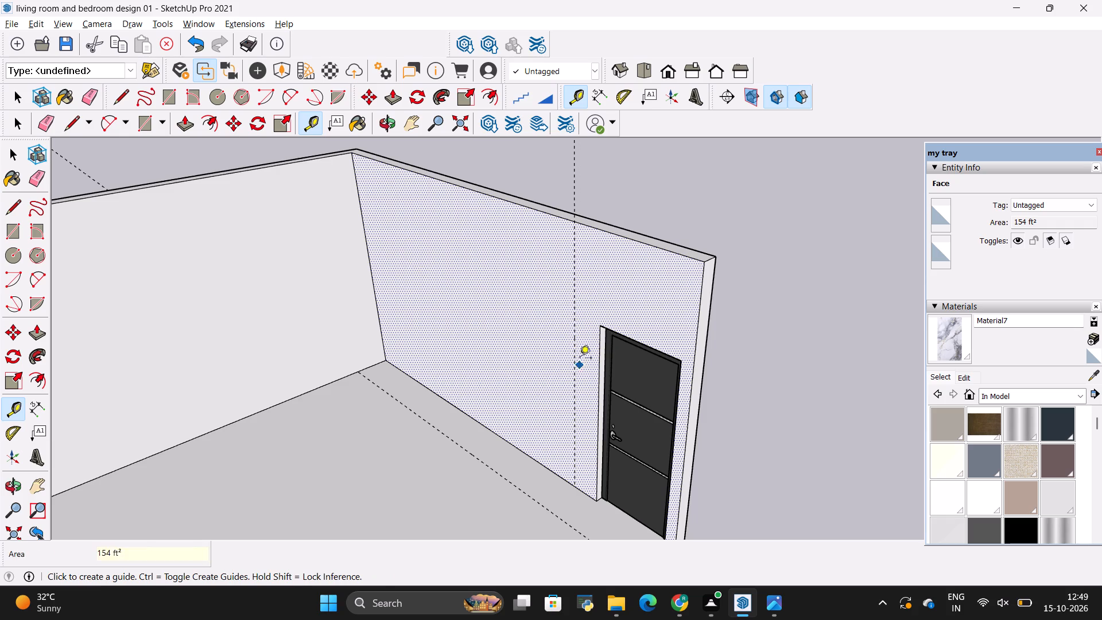
pyautogui.press('space')
# Draw a 1' 6" by 13' console footprint on the floor along the door wall, from the guide intersection to the room corner.
pyautogui.scroll(-2, 479, 369)
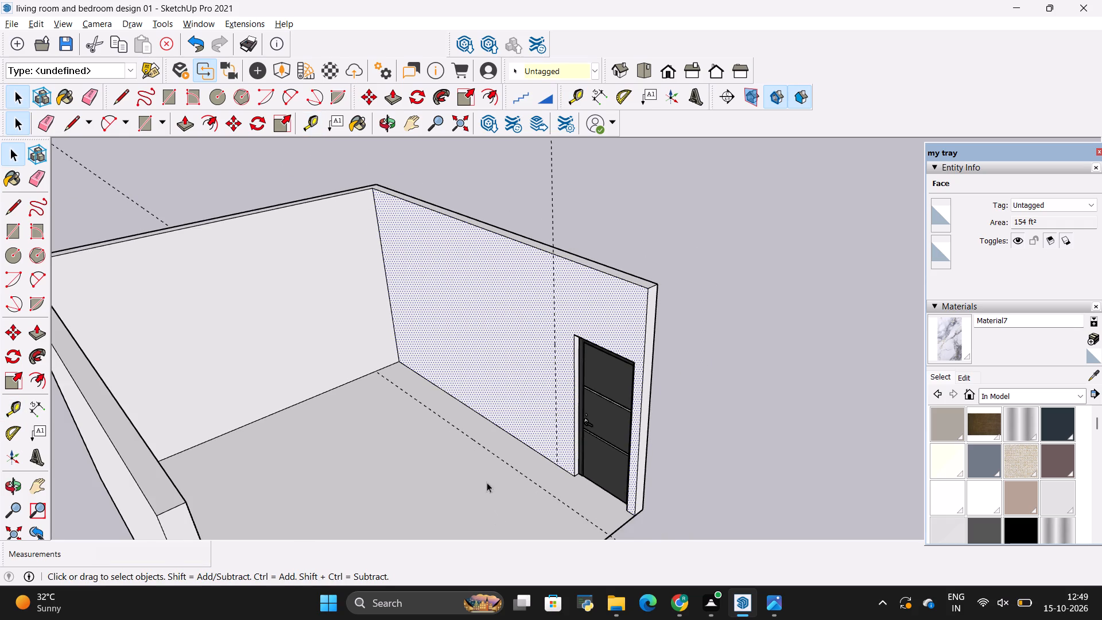
pyautogui.moveTo(487, 482); pyautogui.dragTo(529, 493, button='middle')
pyautogui.press('l')
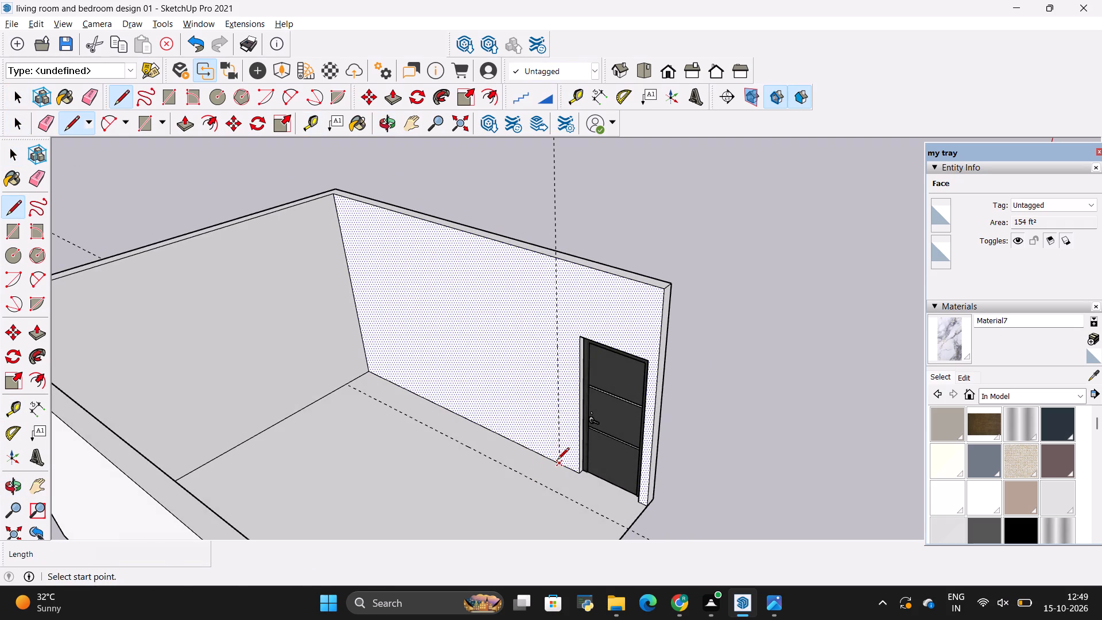
pyautogui.click(557, 460)
pyautogui.click(536, 485)
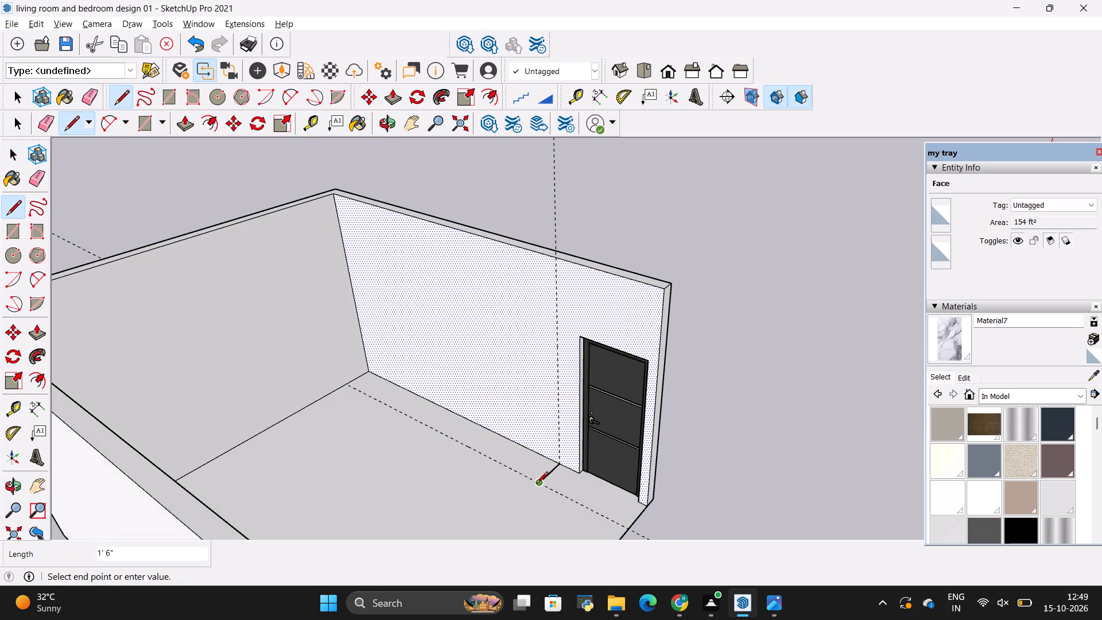
pyautogui.press('r')
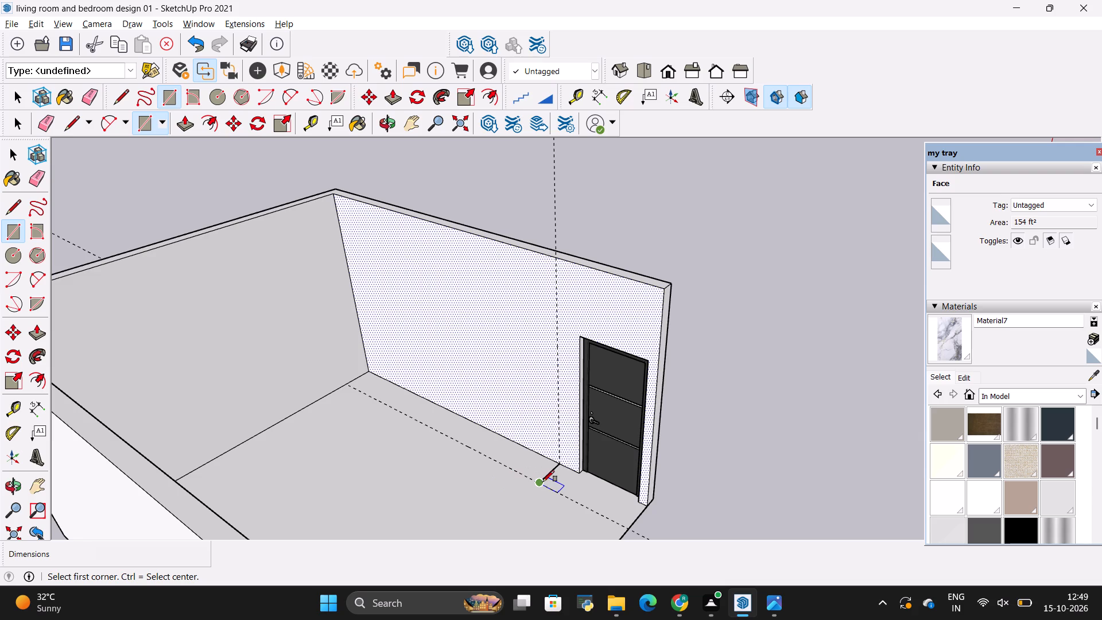
pyautogui.click(536, 484)
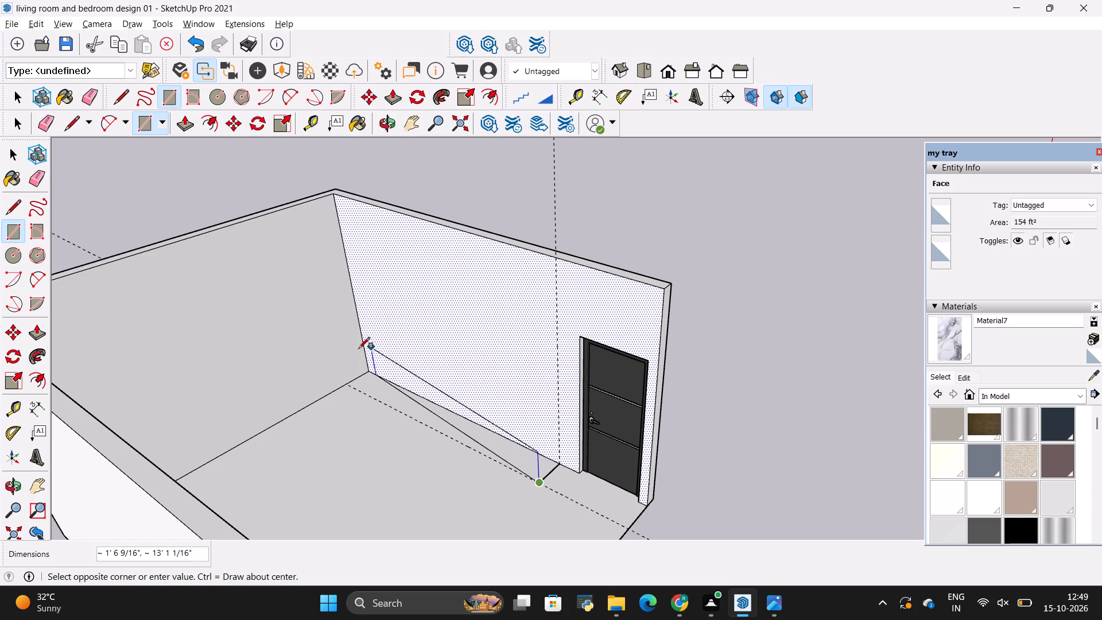
pyautogui.click(370, 365)
pyautogui.press('space')
pyautogui.click(422, 409)
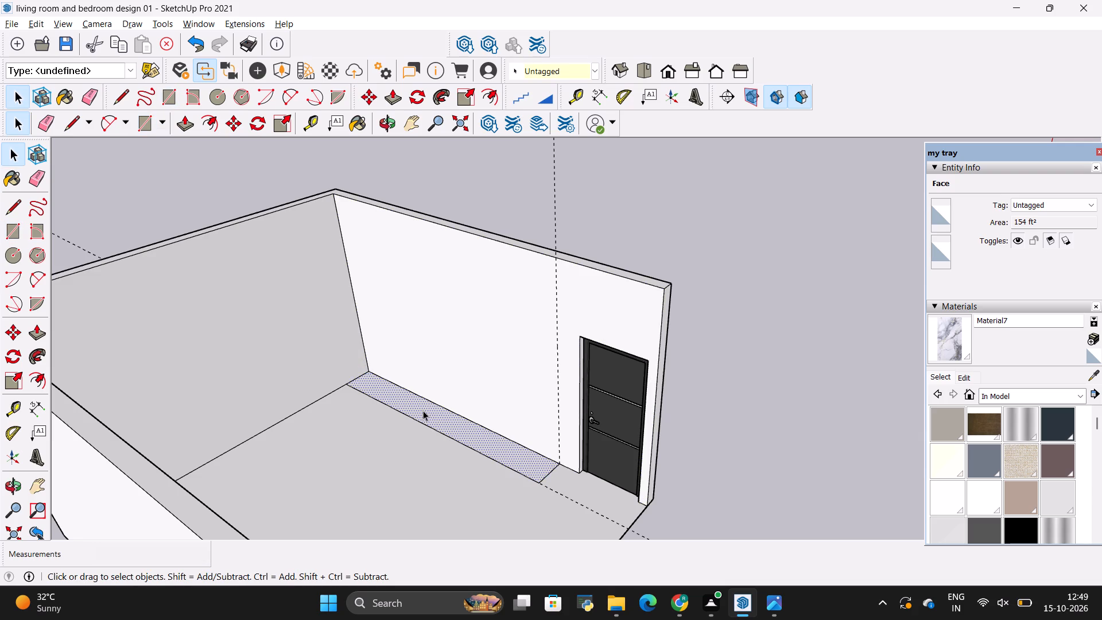
# Compare the floor strip along the door wall with the base of the TV console in the reference photo.
pyautogui.scroll(7, 559, 446)
pyautogui.scroll(-5, 546, 468)
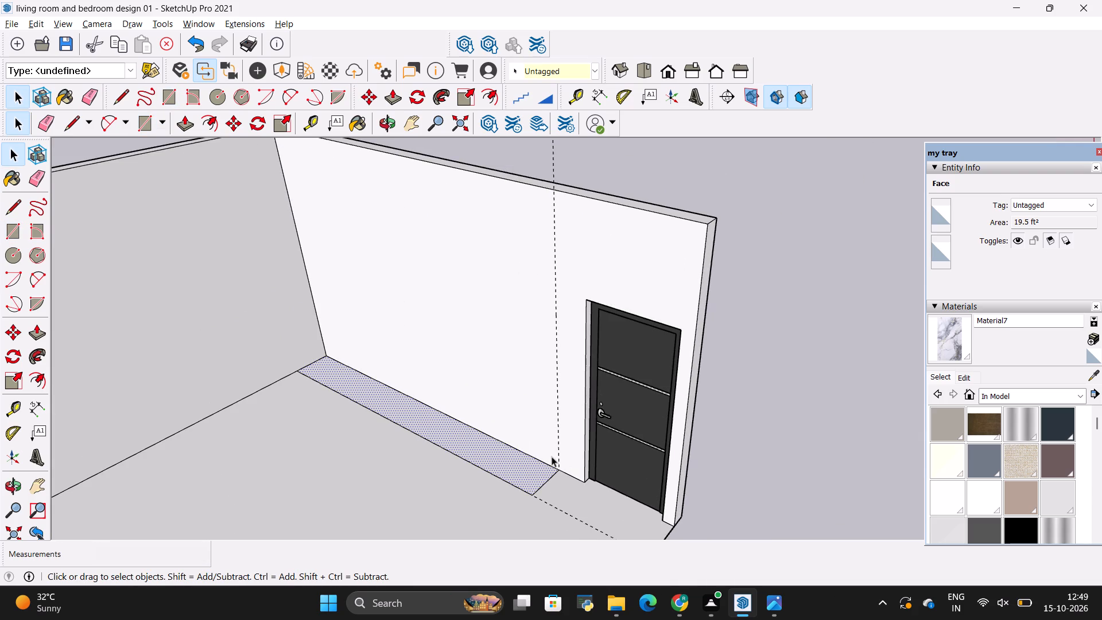
pyautogui.scroll(-1, 553, 452)
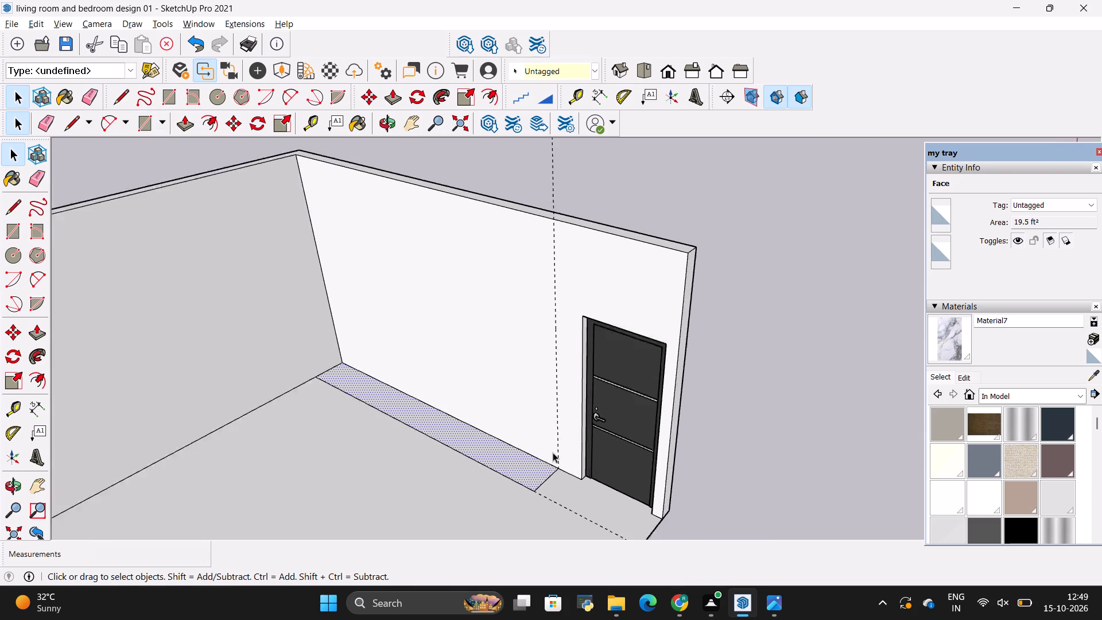
pyautogui.scroll(-7, 553, 452)
pyautogui.scroll(3, 493, 415)
pyautogui.moveTo(528, 427); pyautogui.dragTo(569, 447, button='middle')
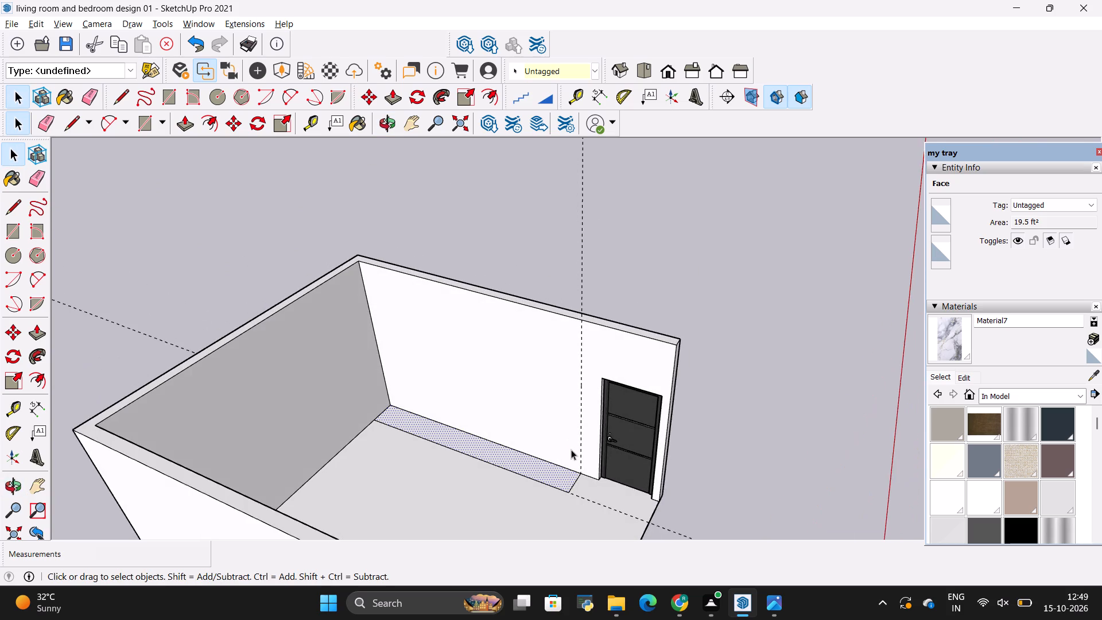
pyautogui.scroll(4, 571, 462)
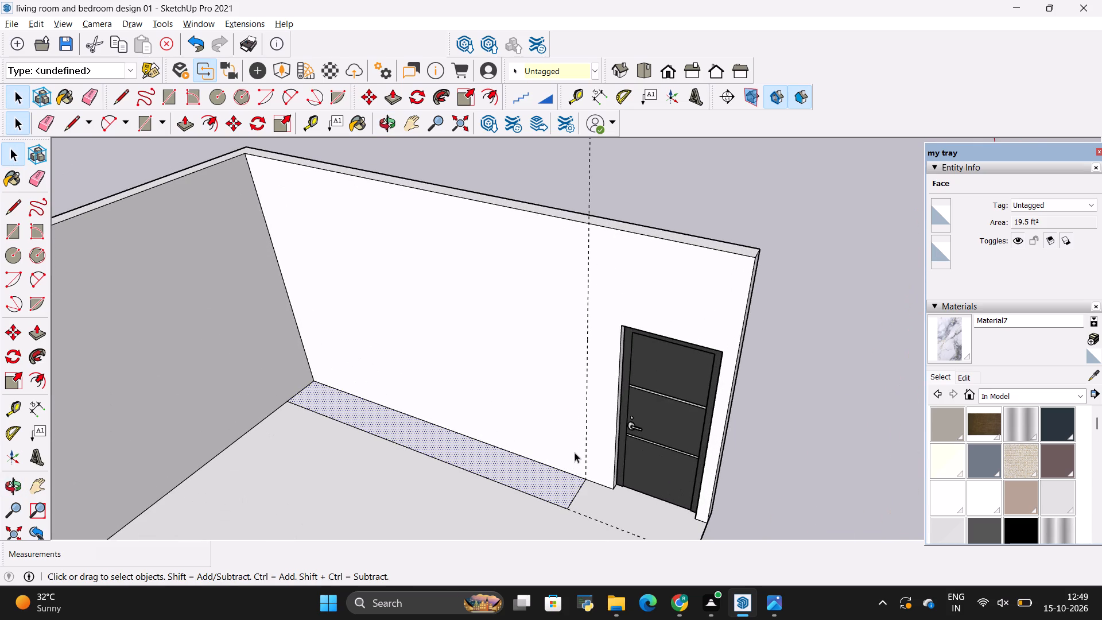
pyautogui.scroll(-4, 571, 451)
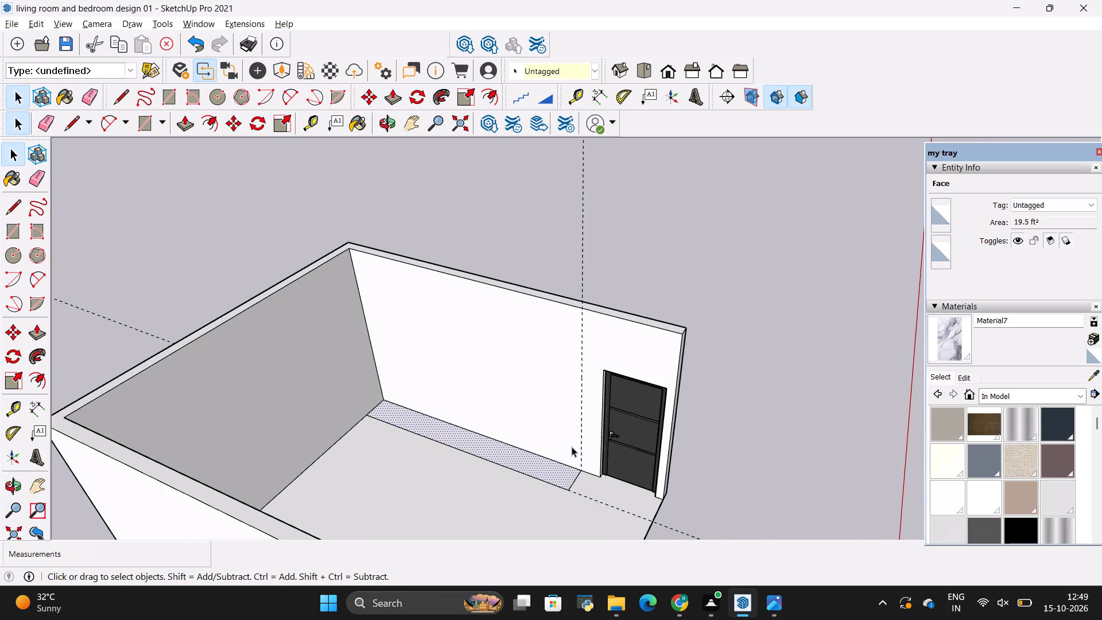
pyautogui.hotkey('alt', 'Tab')
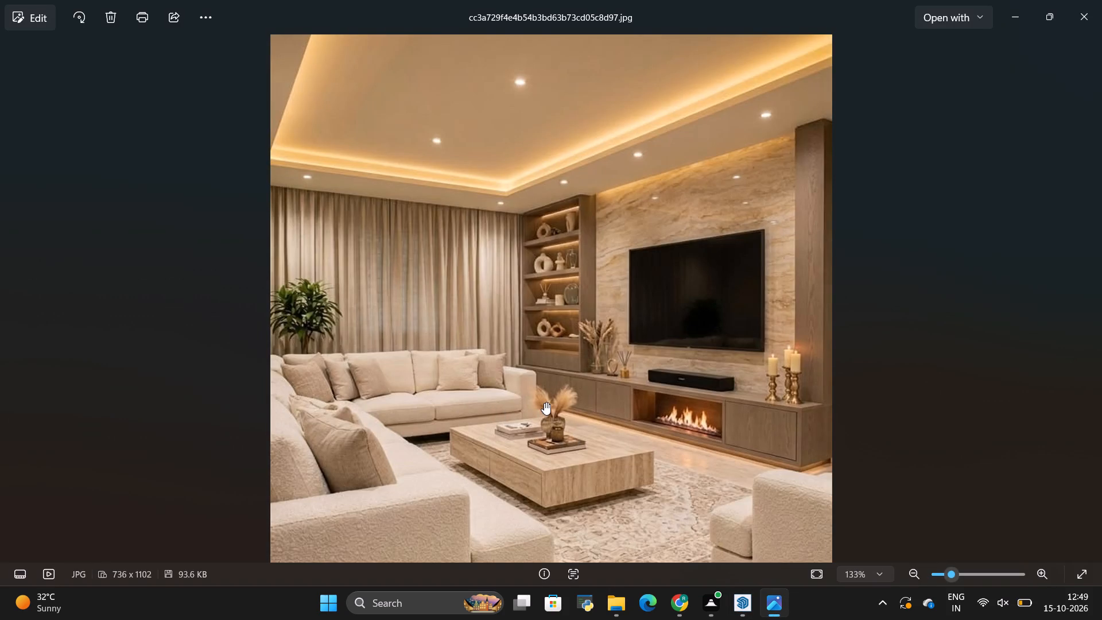
pyautogui.hotkey('alt', 'Tab')
pyautogui.hotkey('alt', 'Tab')
pyautogui.hotkey('alt', 'Tab')
pyautogui.hotkey('alt', 'Tab')
pyautogui.hotkey('alt', 'Tab')
# Extrude the floor strip along the door wall upward 6" as the console's base.
pyautogui.scroll(1, 546, 511)
pyautogui.scroll(5, 614, 464)
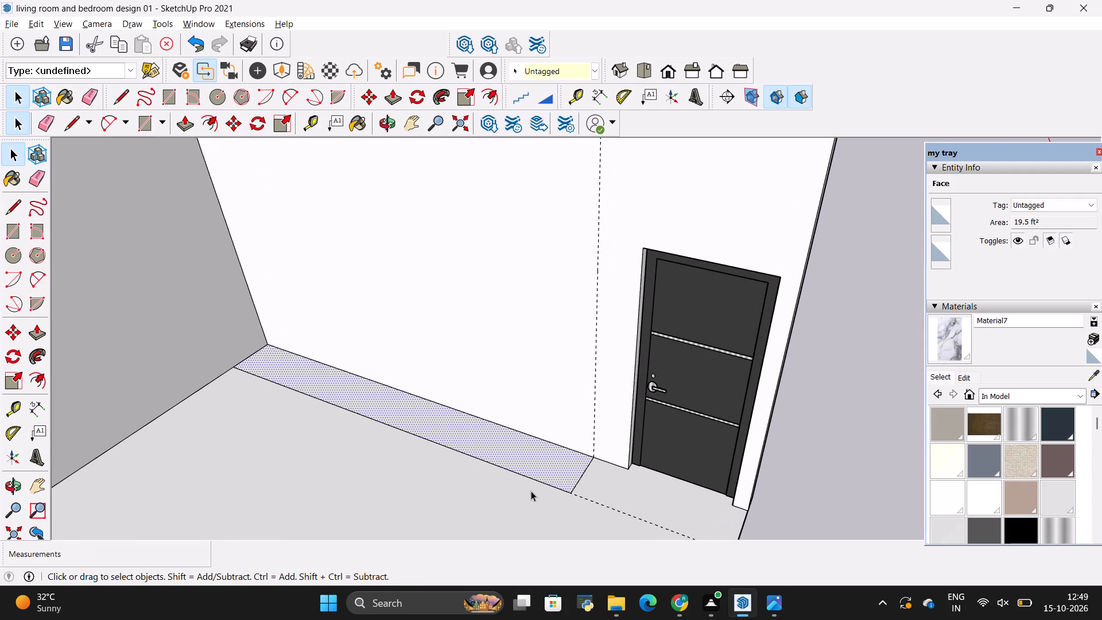
pyautogui.press('p')
pyautogui.click(540, 468)
pyautogui.press('BackSpace')
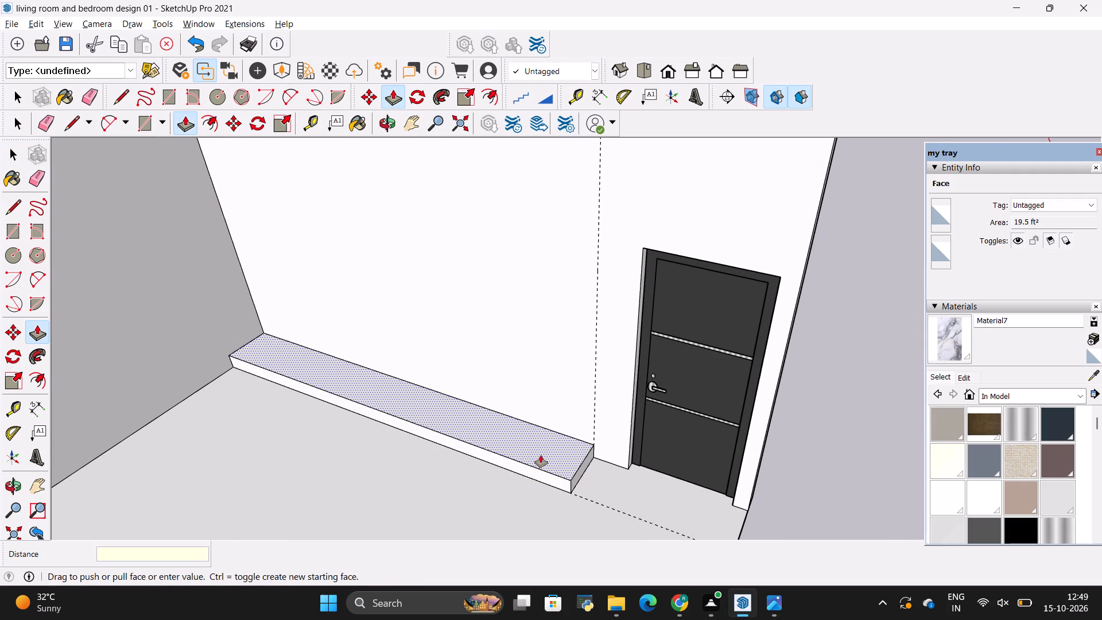
pyautogui.press('6')
pyautogui.hotkey('shift', '"')
pyautogui.press('Return')
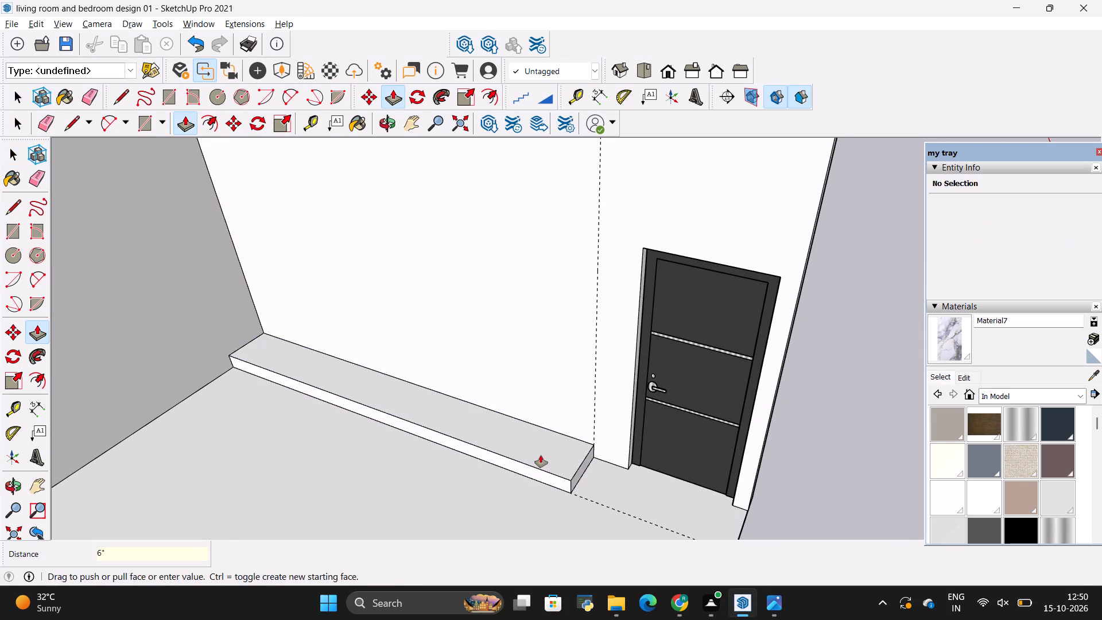
# Check the console's proportions in the reference photo and extrude the base's top face up 2' from a new starting face.
pyautogui.scroll(1, 565, 422)
pyautogui.moveTo(533, 473); pyautogui.dragTo(527, 462, button='middle')
pyautogui.scroll(-1, 531, 458)
pyautogui.hotkey('alt', 'Tab')
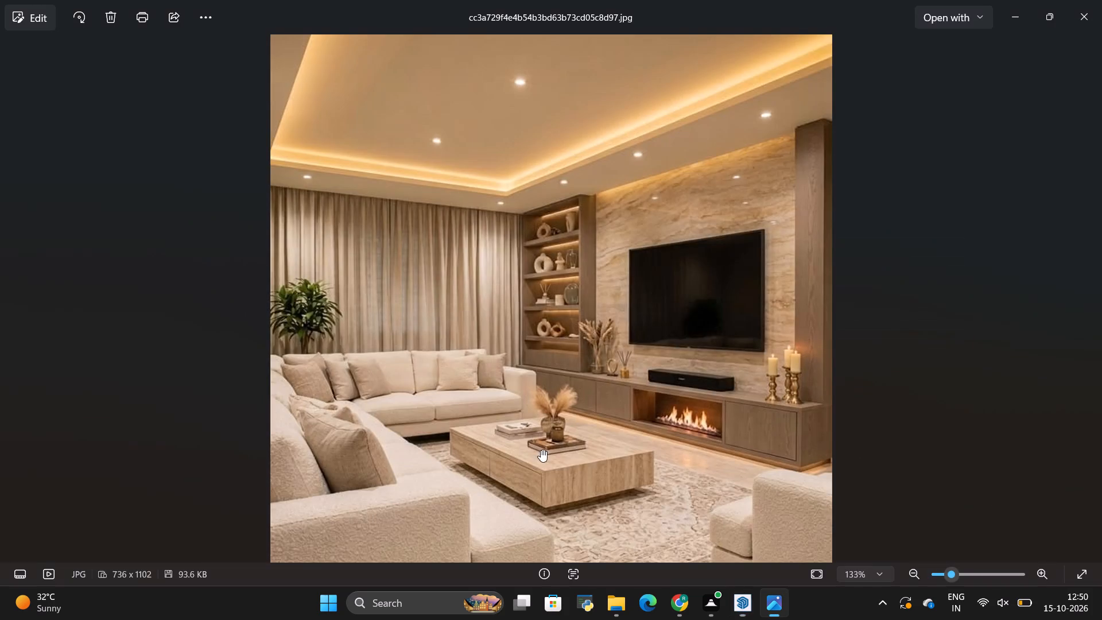
pyautogui.hotkey('alt', 'Tab')
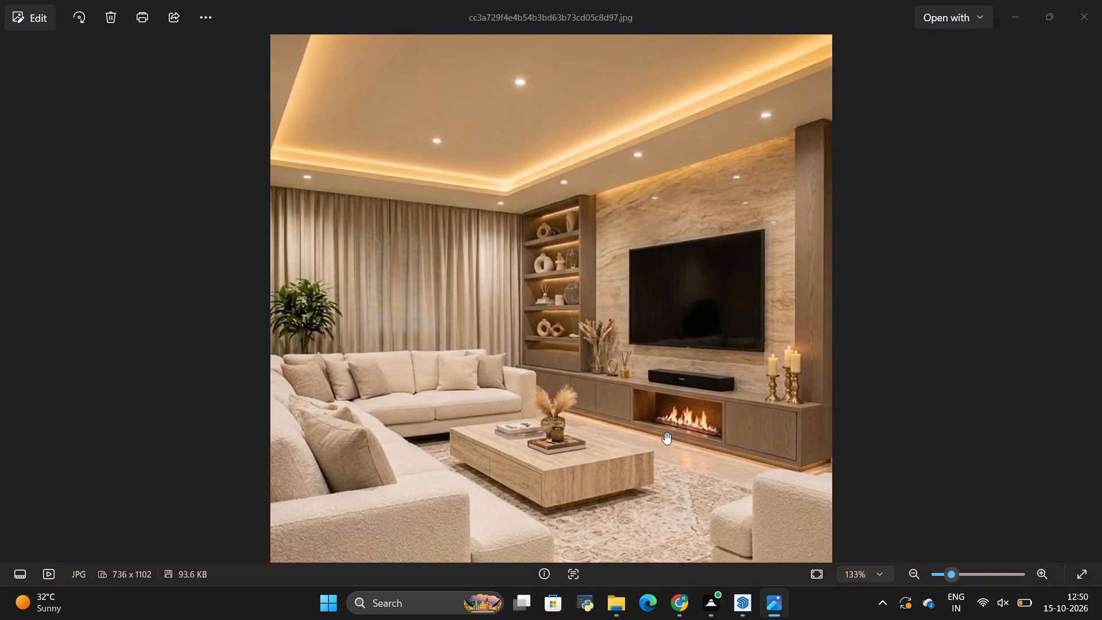
pyautogui.scroll(1, 665, 432)
pyautogui.scroll(5, 585, 437)
pyautogui.scroll(-4, 531, 470)
pyautogui.click(532, 497)
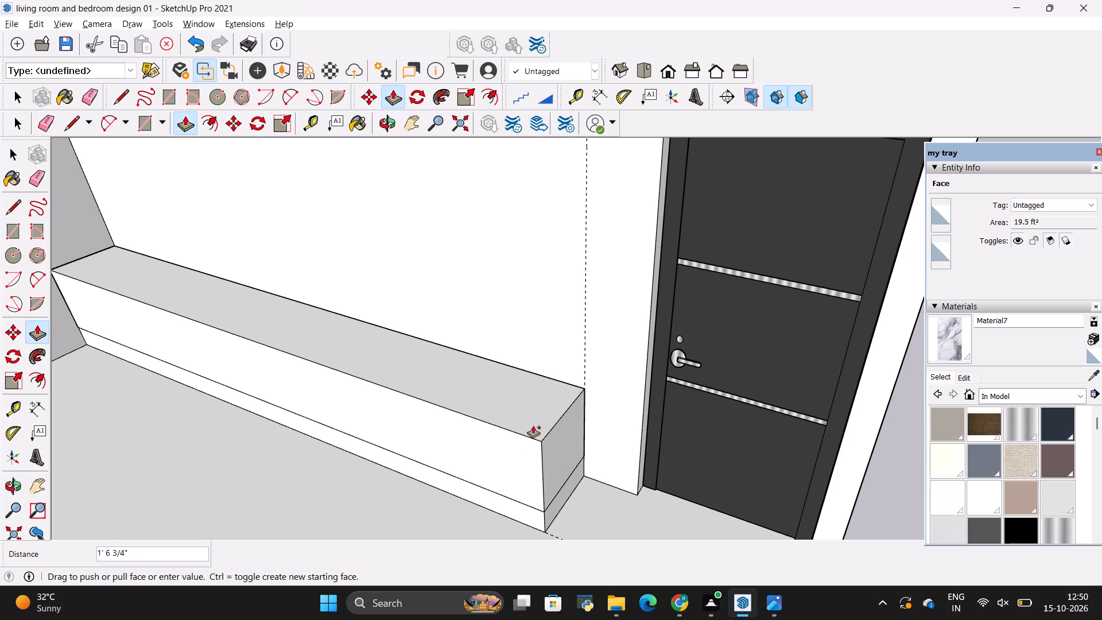
pyautogui.scroll(-12, 507, 470)
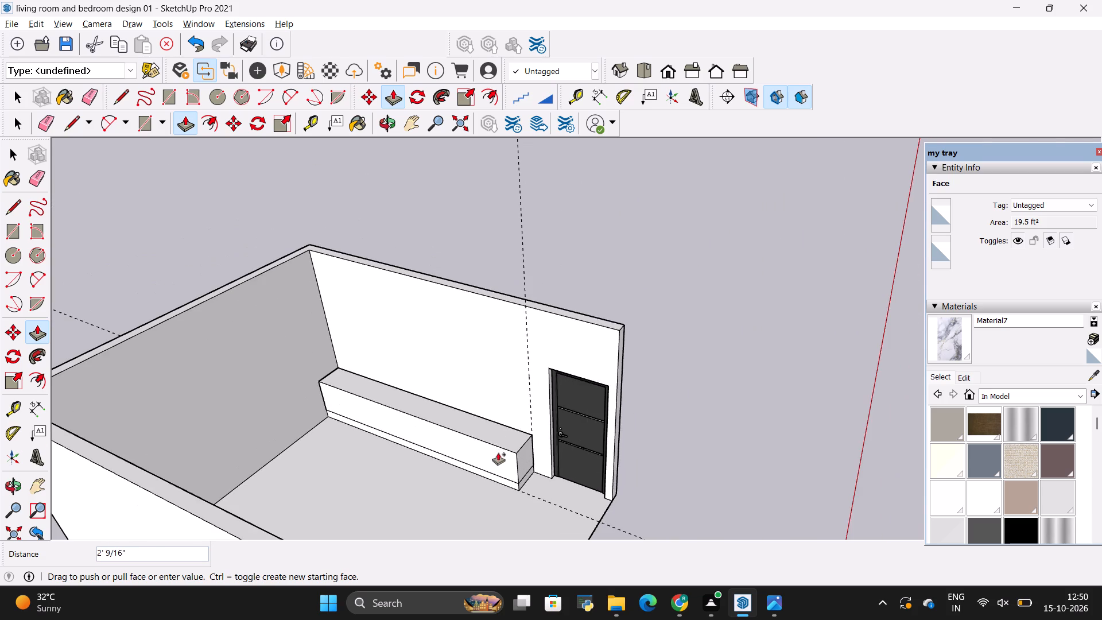
pyautogui.moveTo(498, 454); pyautogui.dragTo(536, 438, button='middle')
pyautogui.hotkey('alt', 'Tab')
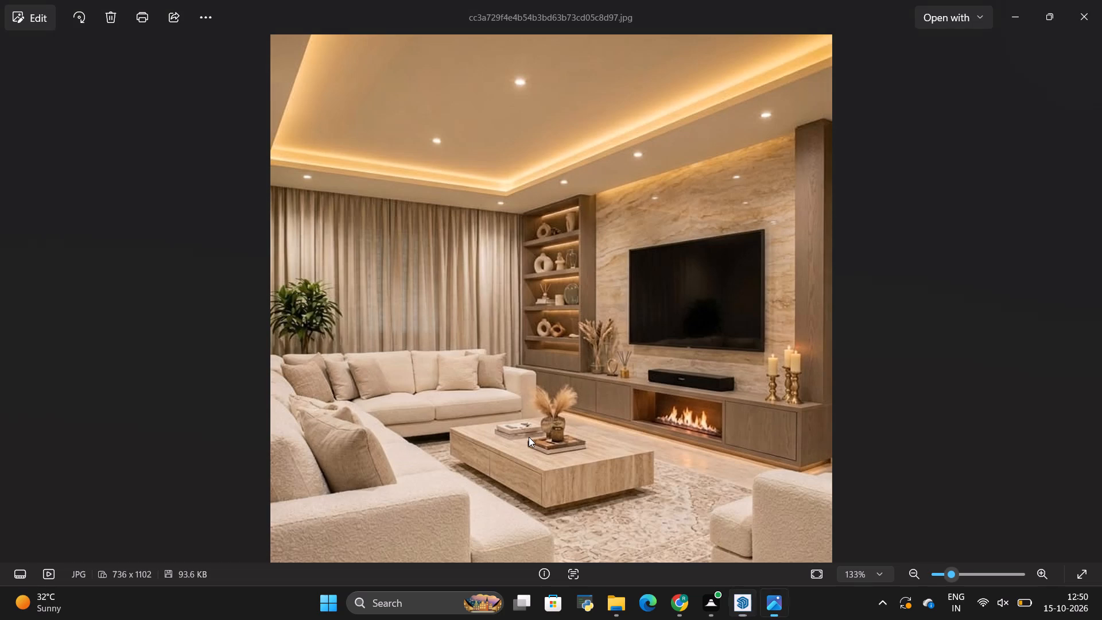
pyautogui.hotkey('alt', 'Tab')
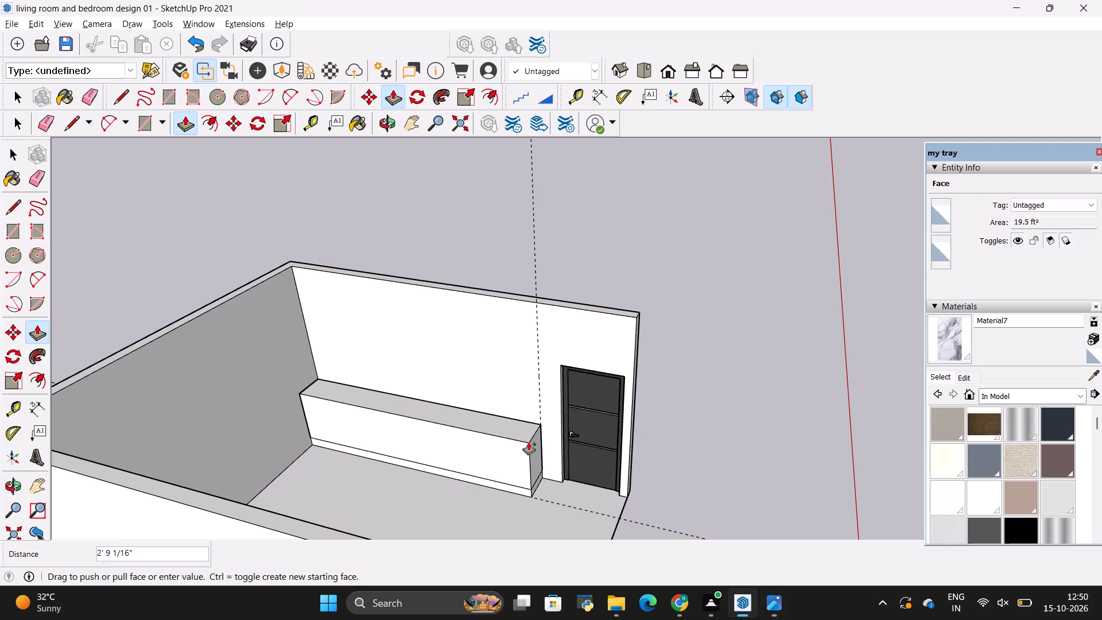
pyautogui.press('BackSpace')
pyautogui.write("2'")
pyautogui.press('Return')
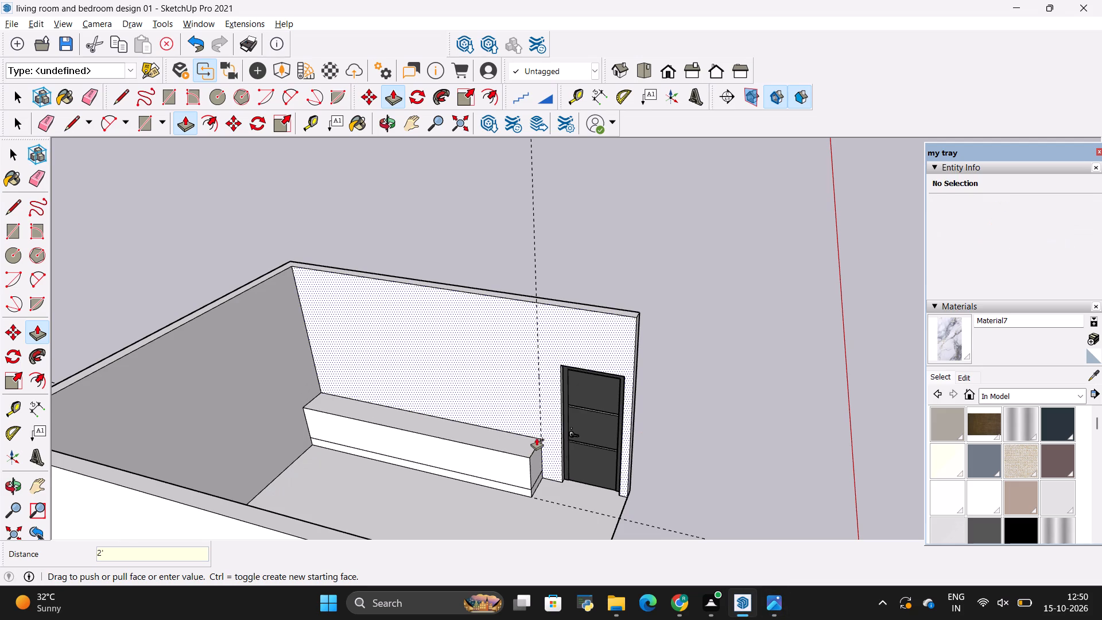
# Compare the extruded console's height and shape with the TV console in the living room reference photo.
pyautogui.scroll(1, 536, 437)
pyautogui.press('space')
pyautogui.scroll(2, 483, 437)
pyautogui.scroll(-3, 480, 436)
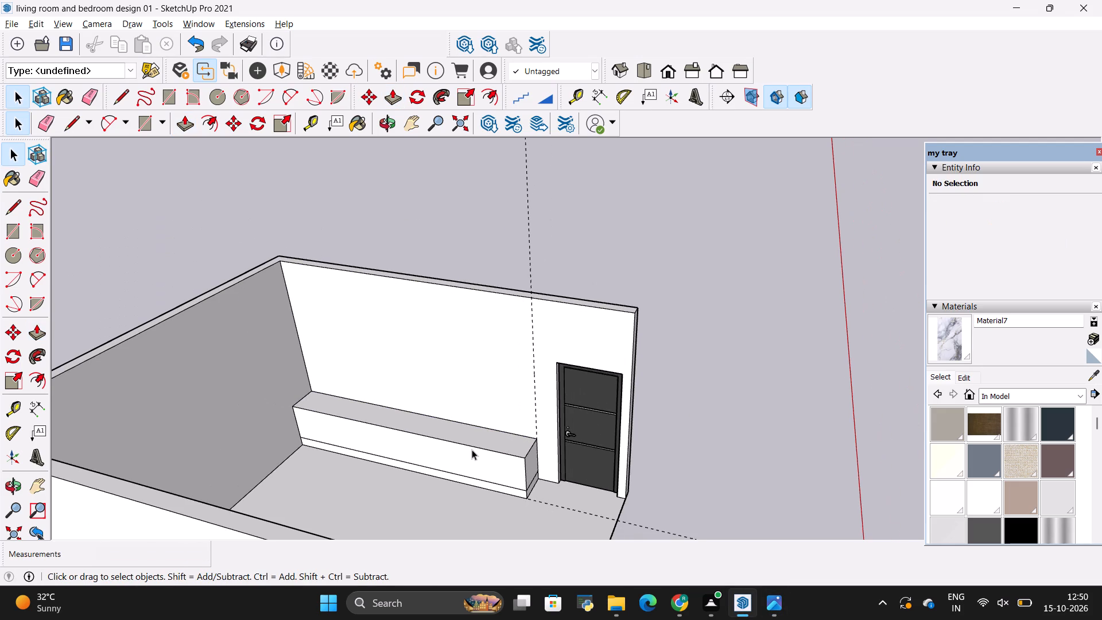
pyautogui.hotkey('alt', 'Tab')
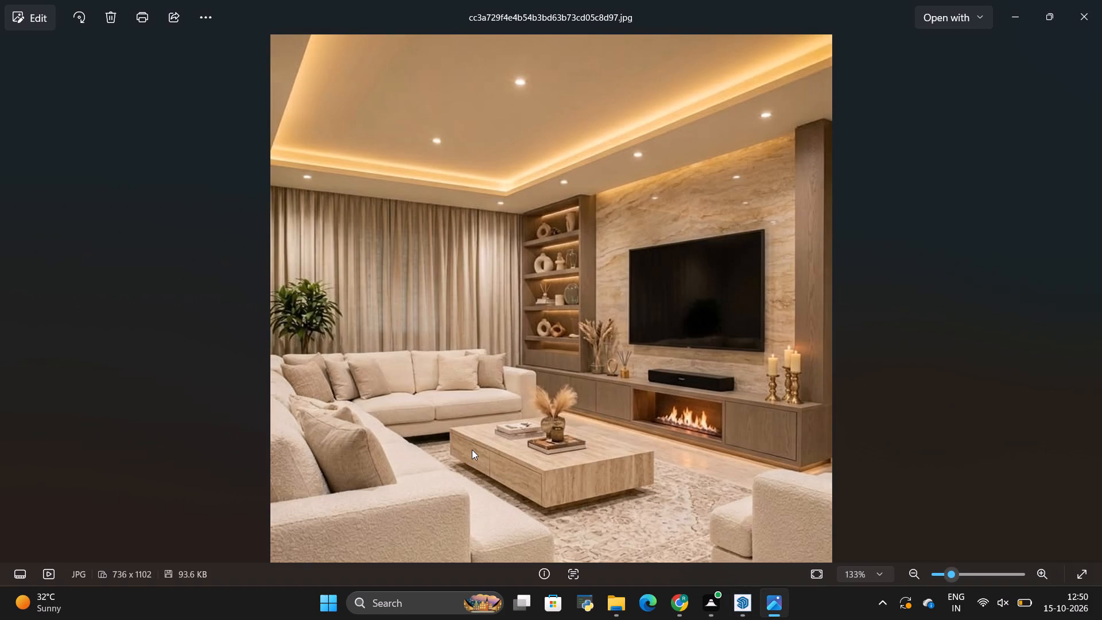
pyautogui.hotkey('alt', 'Tab')
pyautogui.scroll(3, 500, 451)
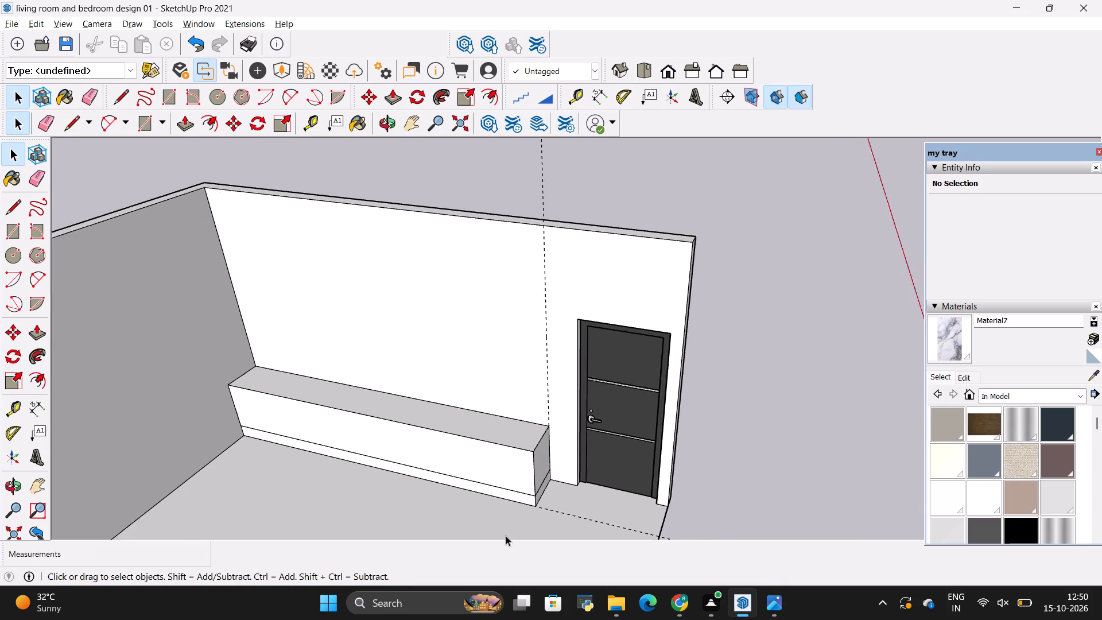
pyautogui.scroll(6, 506, 536)
pyautogui.scroll(-4, 580, 487)
pyautogui.moveTo(527, 458); pyautogui.dragTo(571, 462, button='middle')
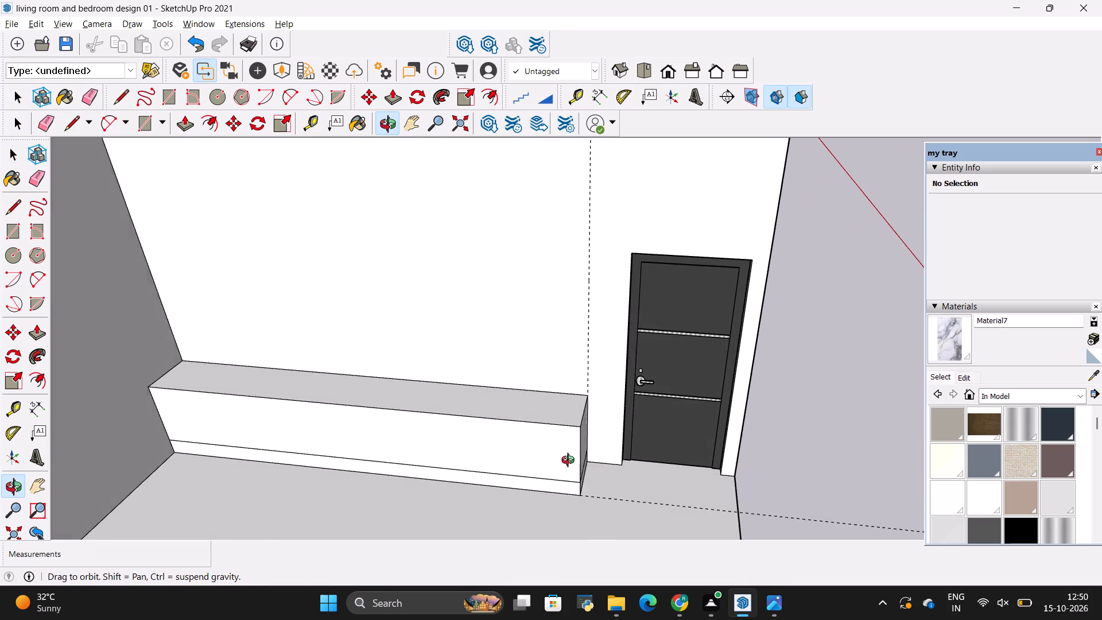
pyautogui.moveTo(571, 462); pyautogui.dragTo(570, 458, button='middle')
pyautogui.scroll(3, 516, 364)
pyautogui.moveTo(536, 433); pyautogui.dragTo(650, 266, button='middle')
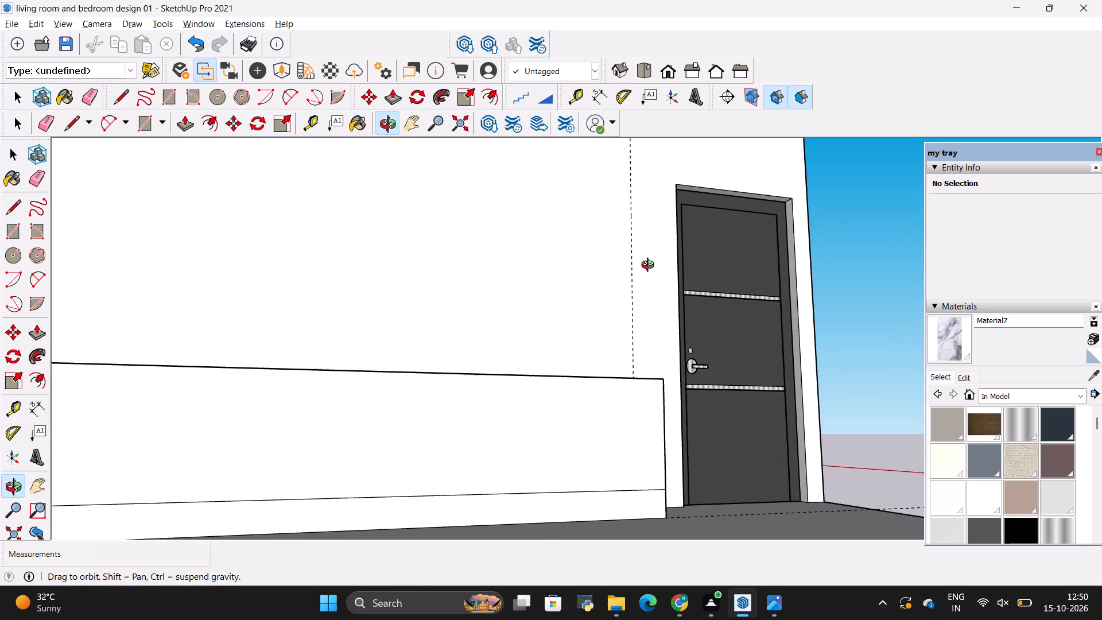
pyautogui.moveTo(650, 266); pyautogui.dragTo(440, 423, button='middle')
pyautogui.hotkey('alt', 'Tab')
pyautogui.scroll(3, 728, 398)
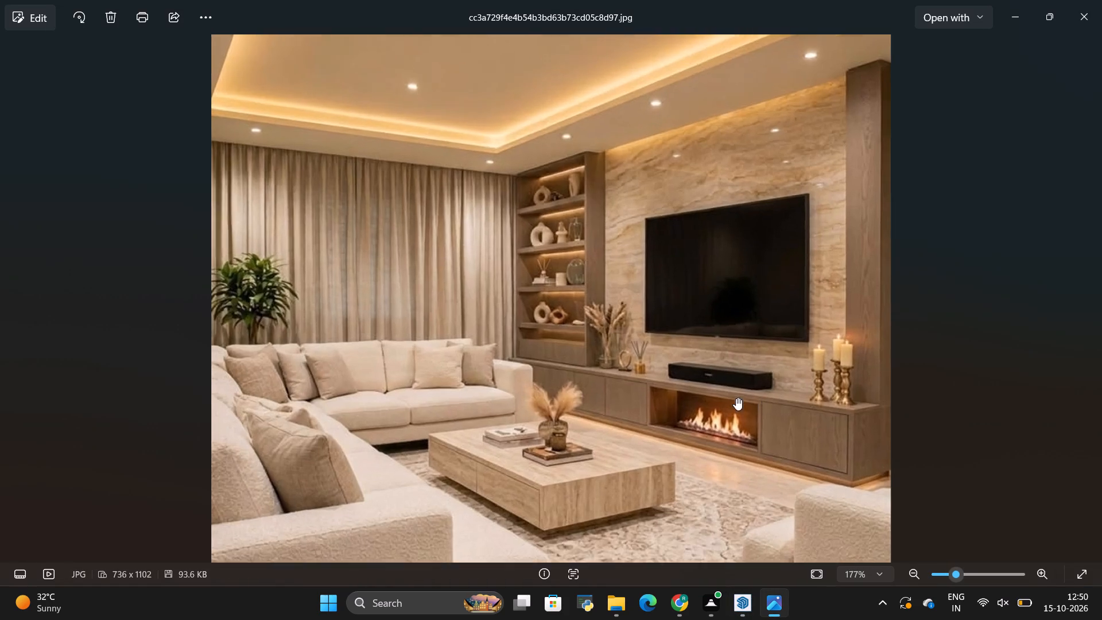
pyautogui.scroll(2, 871, 421)
pyautogui.scroll(-3, 546, 435)
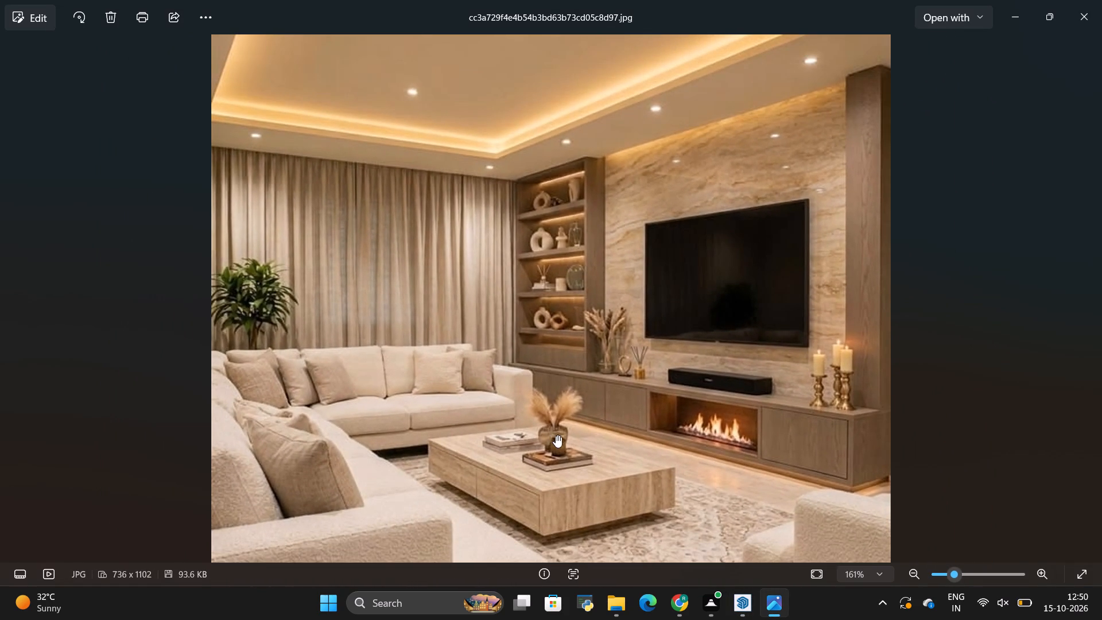
pyautogui.hotkey('alt', 'Tab')
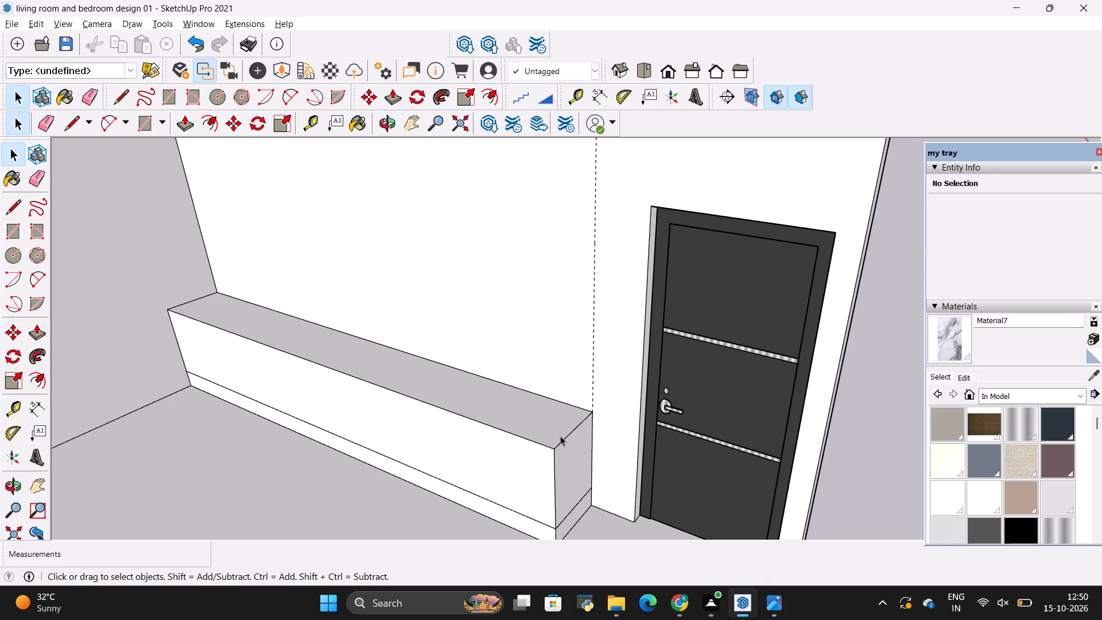
# Lower the console's top face by 6".
pyautogui.scroll(-3, 560, 436)
pyautogui.moveTo(556, 436); pyautogui.dragTo(556, 437, button='middle')
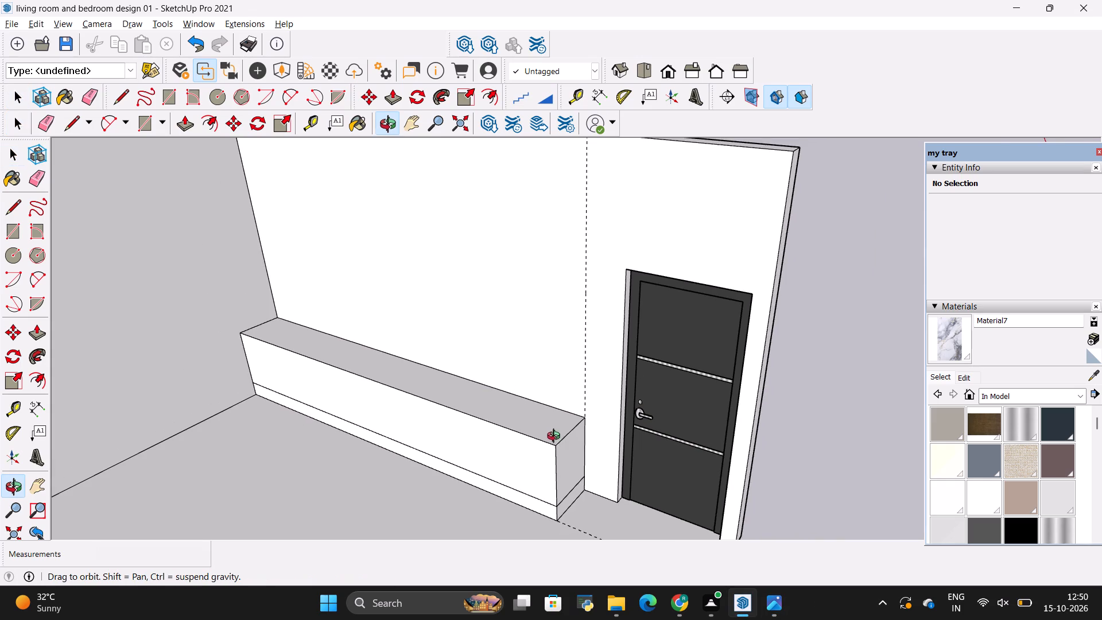
pyautogui.moveTo(556, 437); pyautogui.dragTo(518, 443, button='middle')
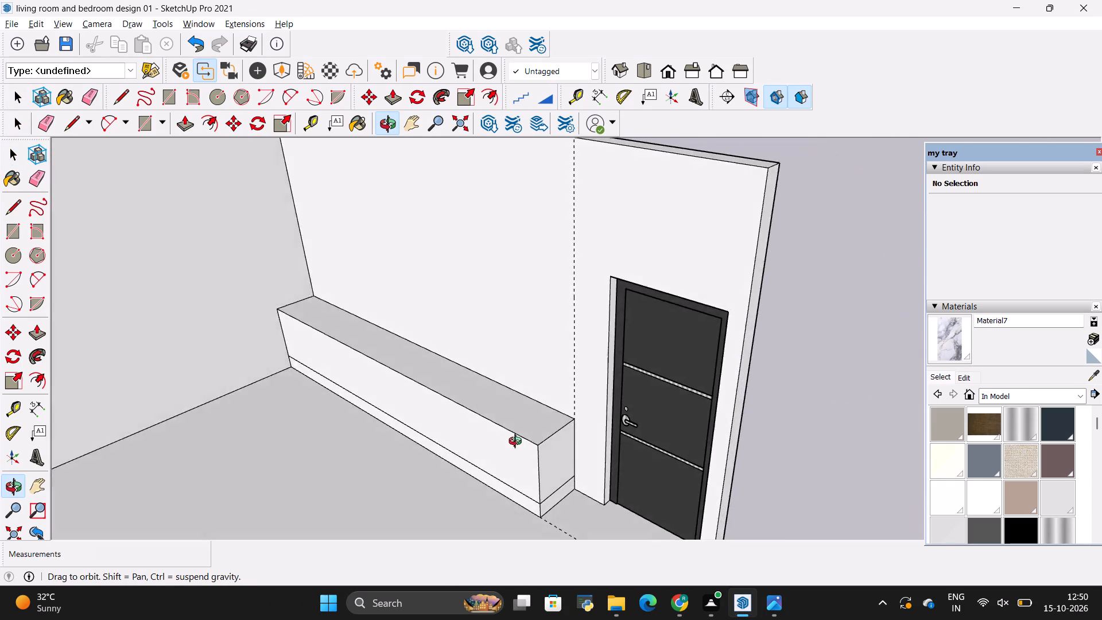
pyautogui.moveTo(518, 443); pyautogui.dragTo(550, 407, button='middle')
pyautogui.scroll(6, 538, 422)
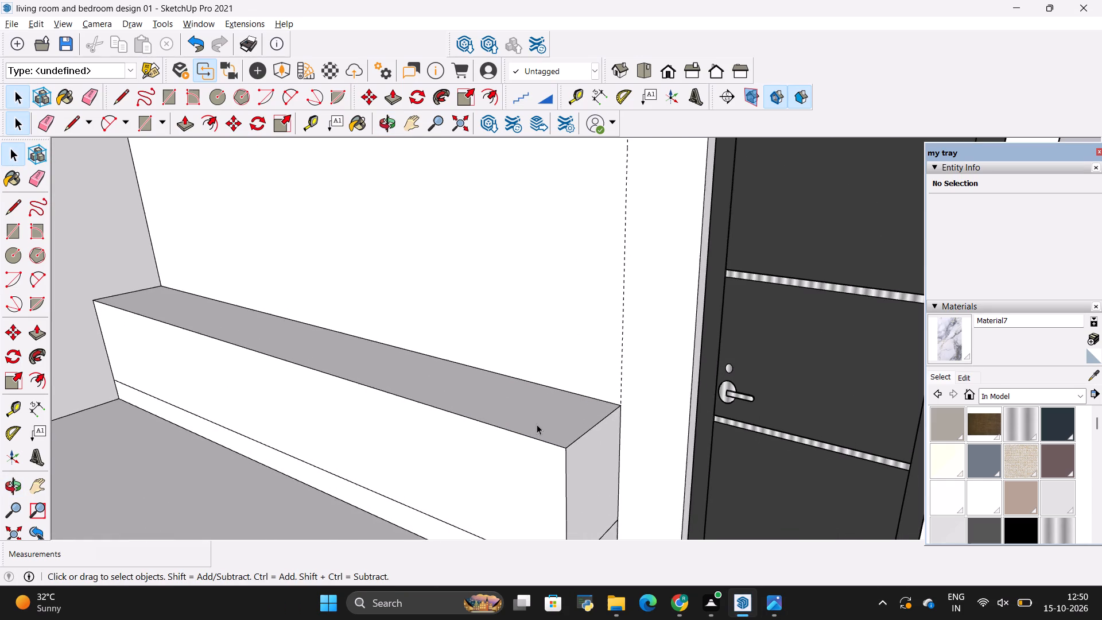
pyautogui.press('p')
pyautogui.click(538, 422)
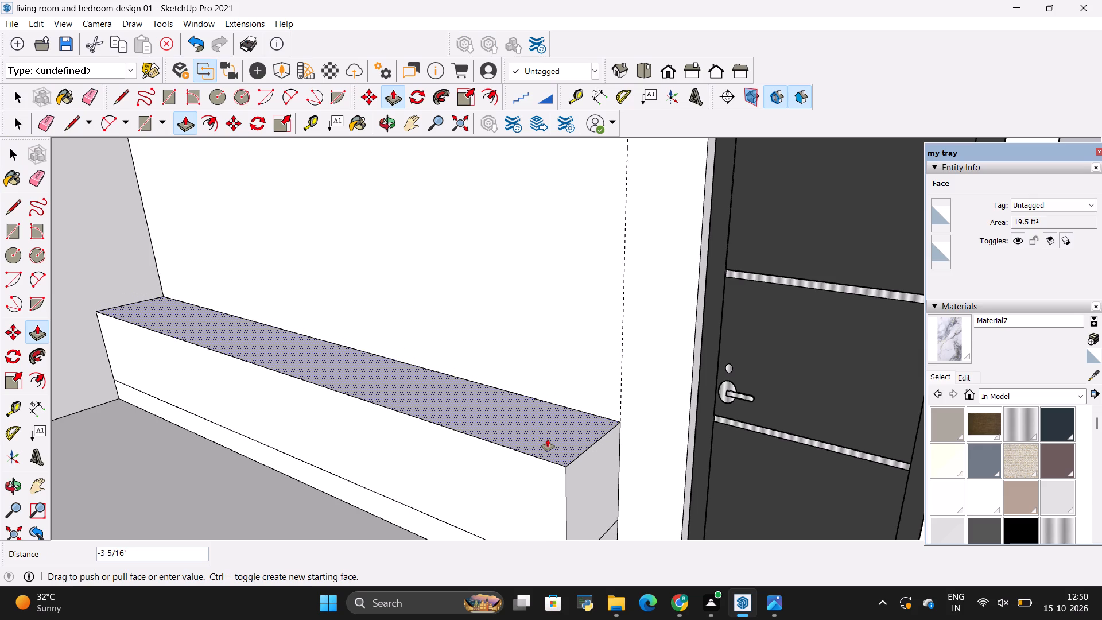
pyautogui.press('BackSpace')
pyautogui.write('6"')
pyautogui.press('Return')
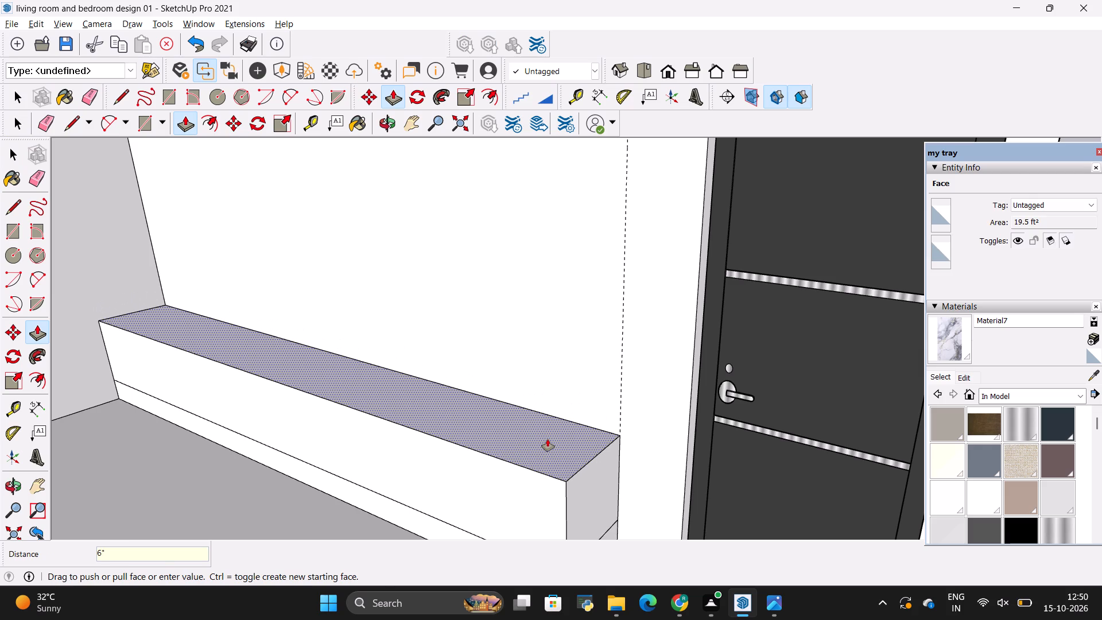
pyautogui.press('space')
pyautogui.click(554, 435)
# Examine the lowered console along the door wall against the TV console's proportions and panels in the reference photo.
pyautogui.scroll(-9, 616, 419)
pyautogui.moveTo(594, 395); pyautogui.dragTo(629, 411, button='middle')
pyautogui.scroll(1, 593, 395)
pyautogui.scroll(-1, 626, 413)
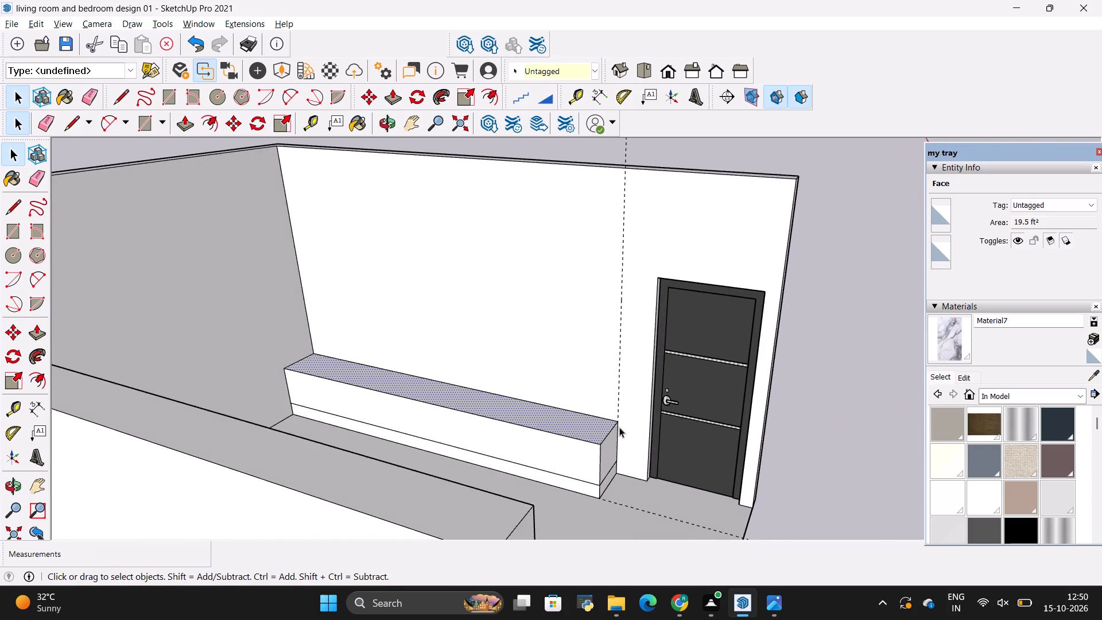
pyautogui.scroll(7, 606, 431)
pyautogui.moveTo(597, 438); pyautogui.dragTo(633, 366, button='middle')
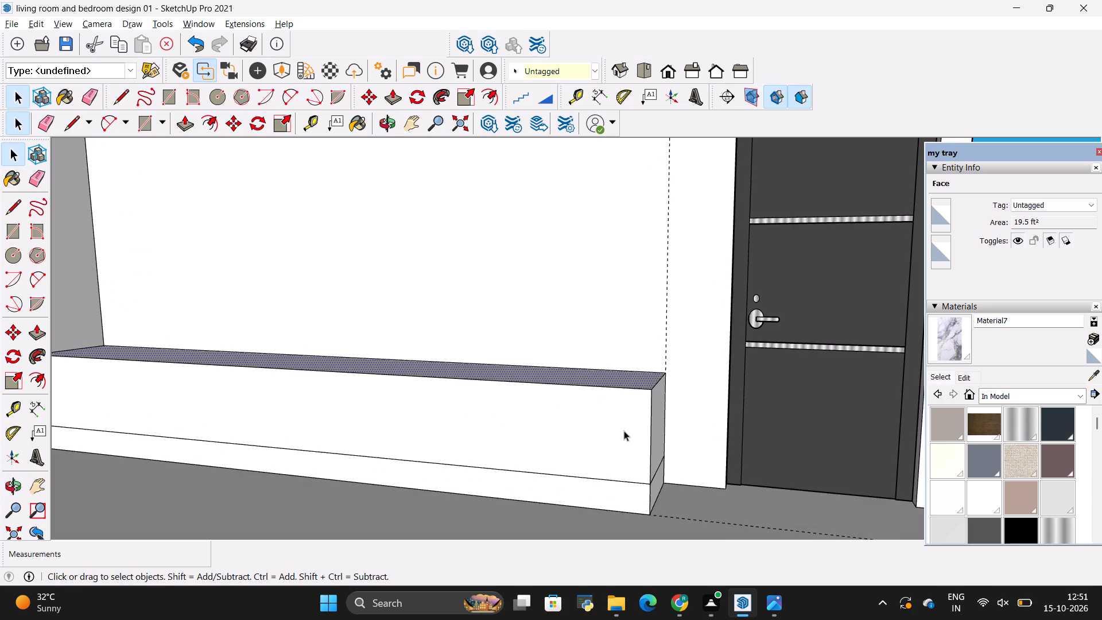
pyautogui.moveTo(637, 385); pyautogui.dragTo(624, 482, button='middle')
pyautogui.scroll(-13, 622, 462)
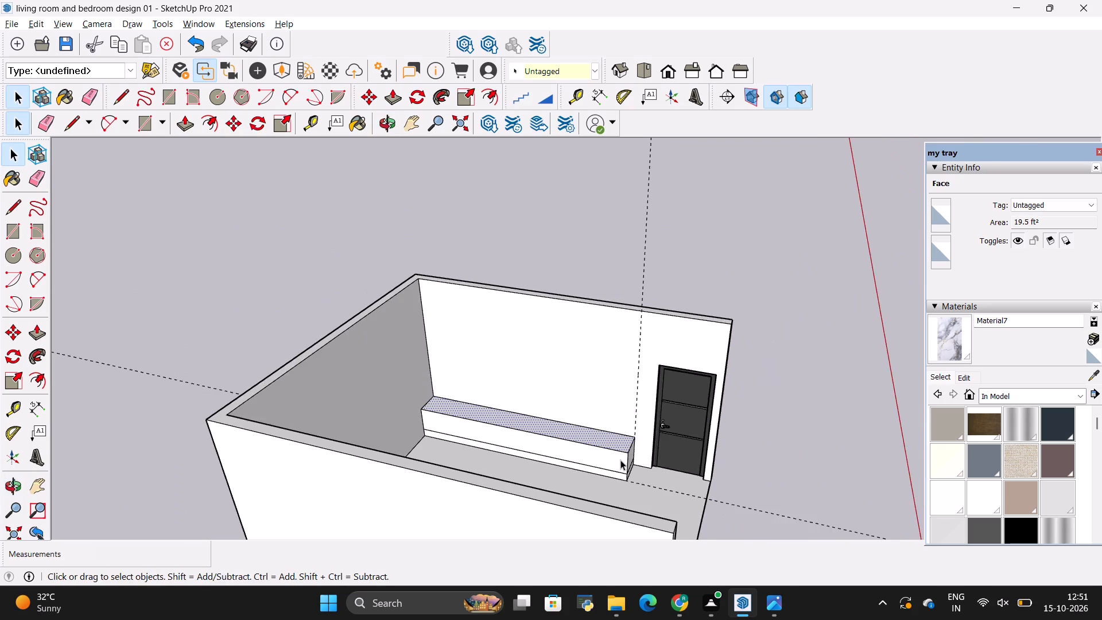
pyautogui.moveTo(622, 456); pyautogui.dragTo(635, 439, button='middle')
pyautogui.hotkey('alt', 'Tab')
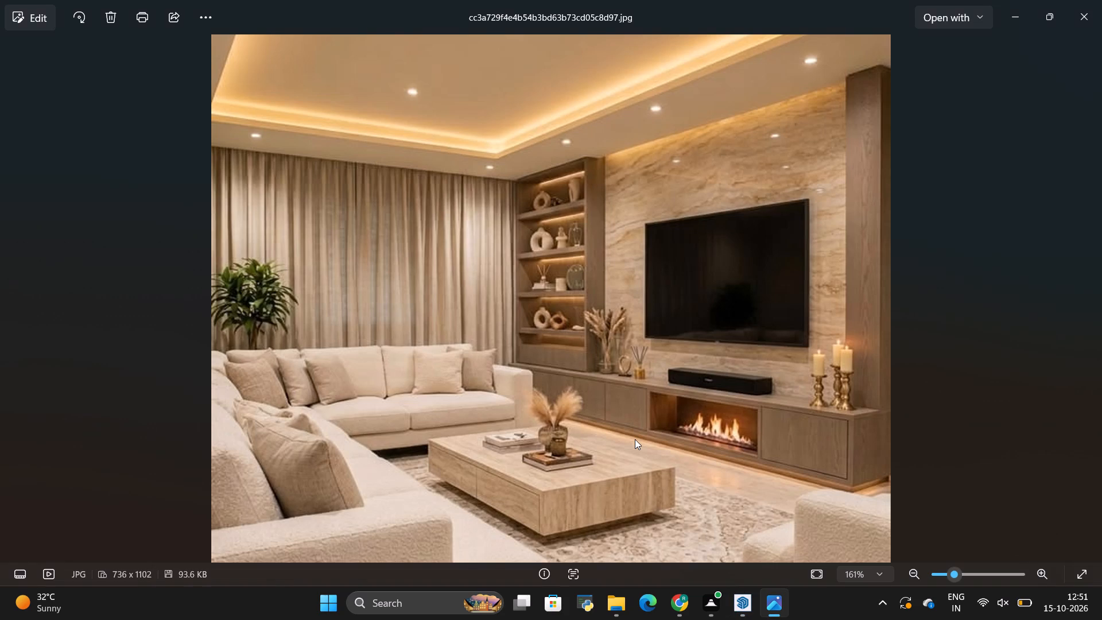
pyautogui.hotkey('alt', 'Tab')
pyautogui.hotkey('alt', 'Tab')
pyautogui.hotkey('alt', 'Tab')
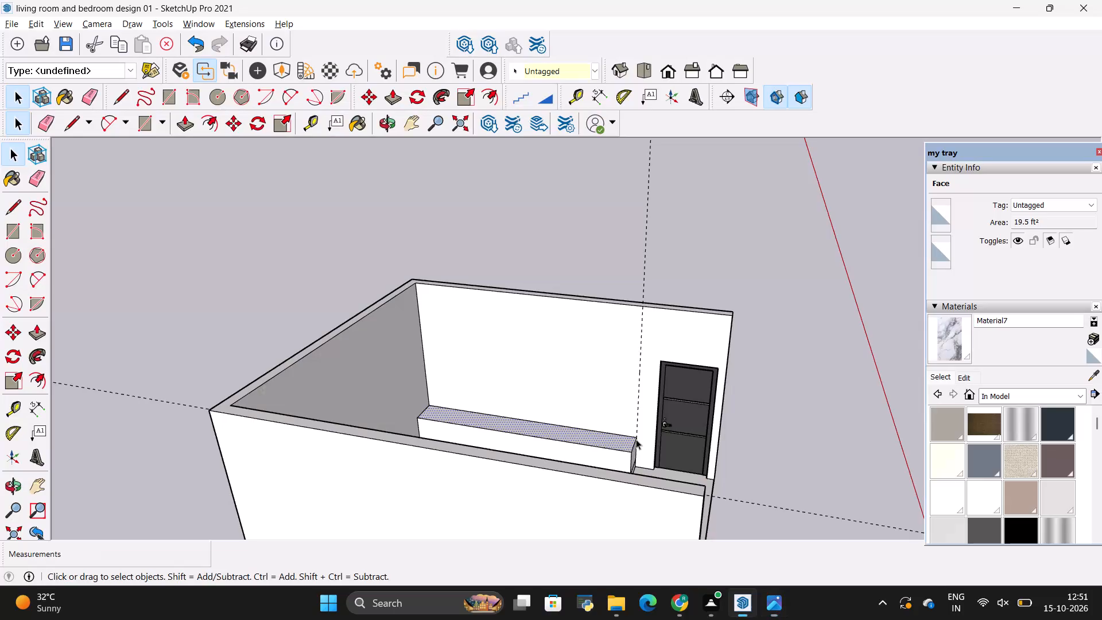
pyautogui.scroll(6, 628, 440)
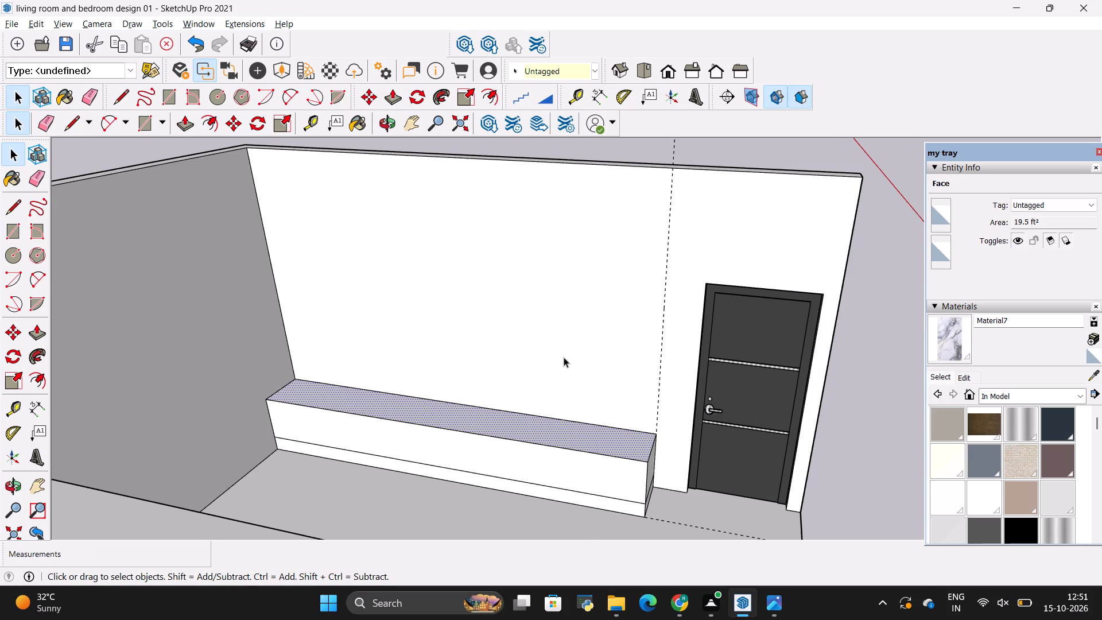
pyautogui.hotkey('alt', 'Tab')
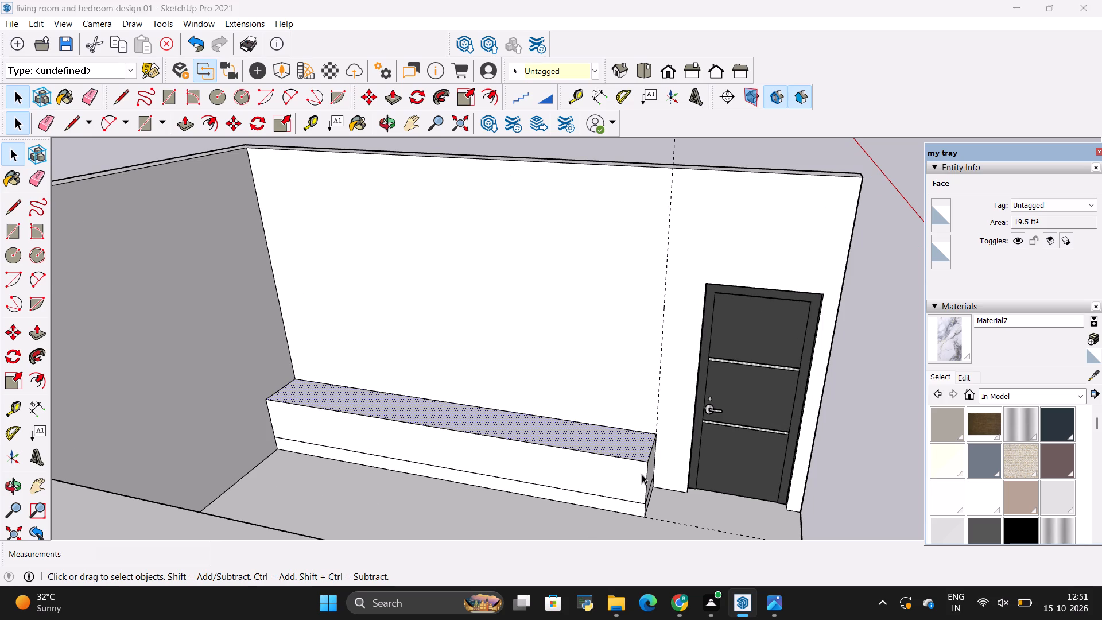
pyautogui.hotkey('alt', 'Tab')
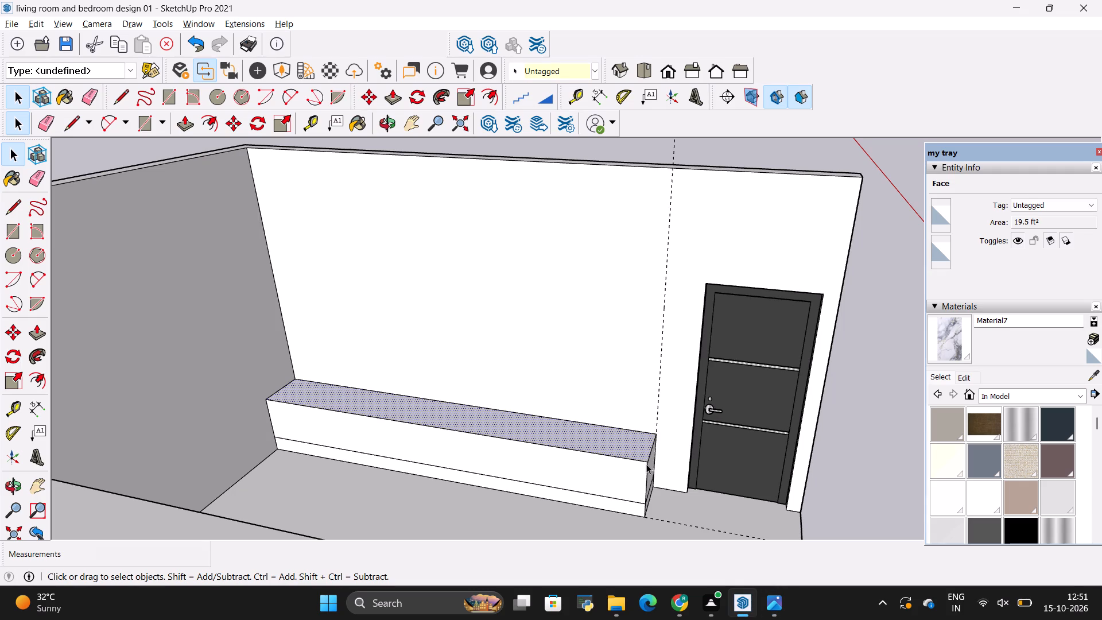
pyautogui.hotkey('alt', 'Tab')
pyautogui.hotkey('alt', 'Tab')
pyautogui.hotkey('alt', 'Tab')
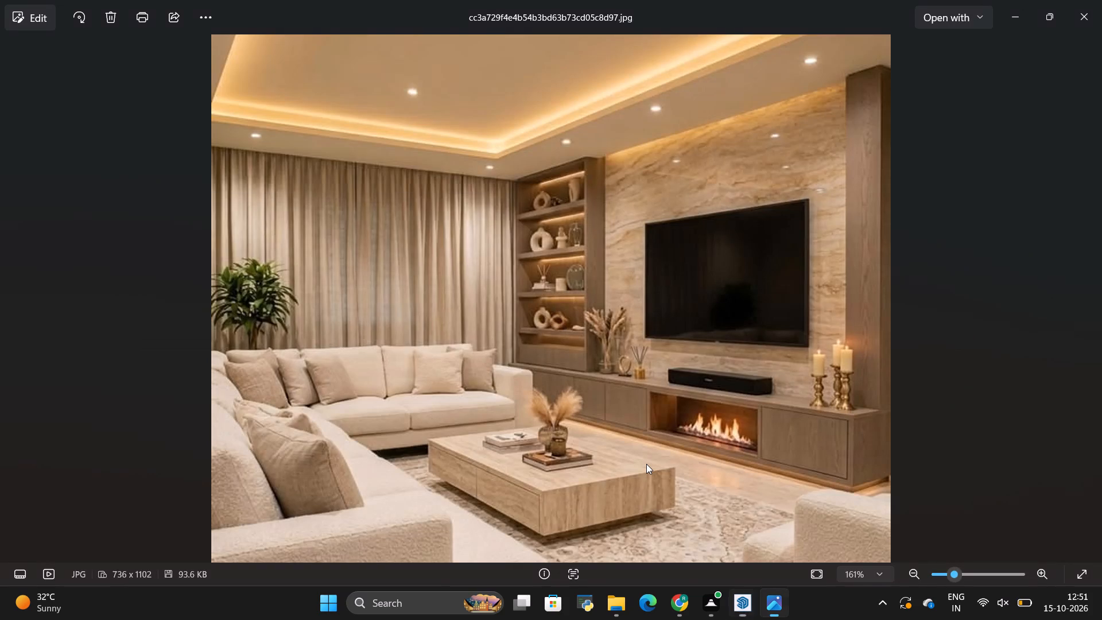
pyautogui.hotkey('alt', 'Tab')
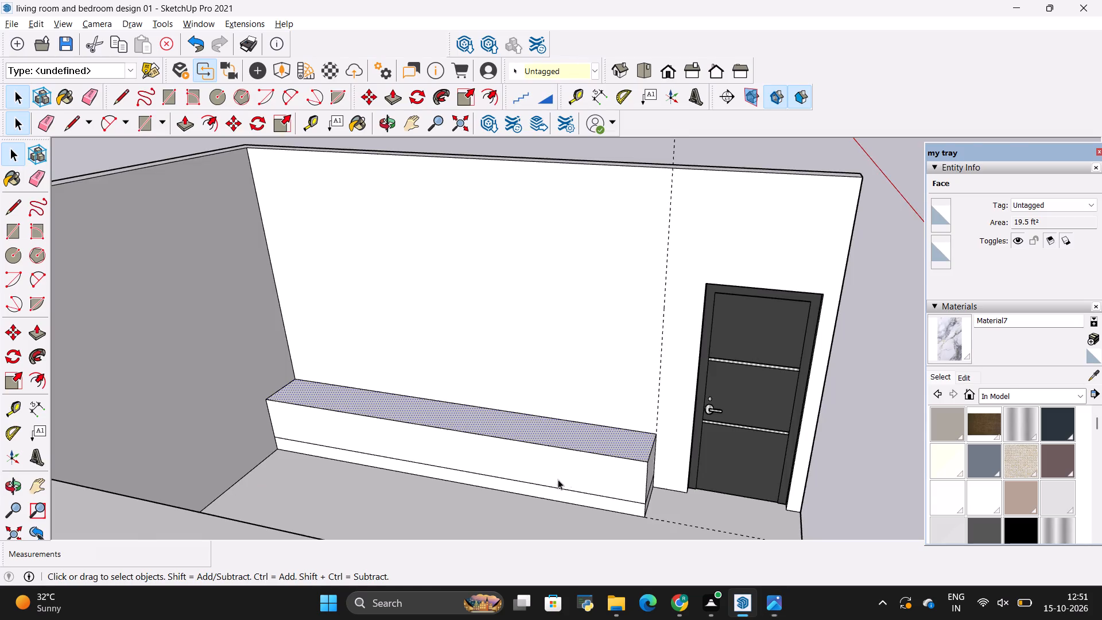
# Push the console's top face down 1" from a new starting face to form the top panel's thickness.
pyautogui.scroll(4, 553, 482)
pyautogui.moveTo(633, 482); pyautogui.dragTo(624, 367, button='middle')
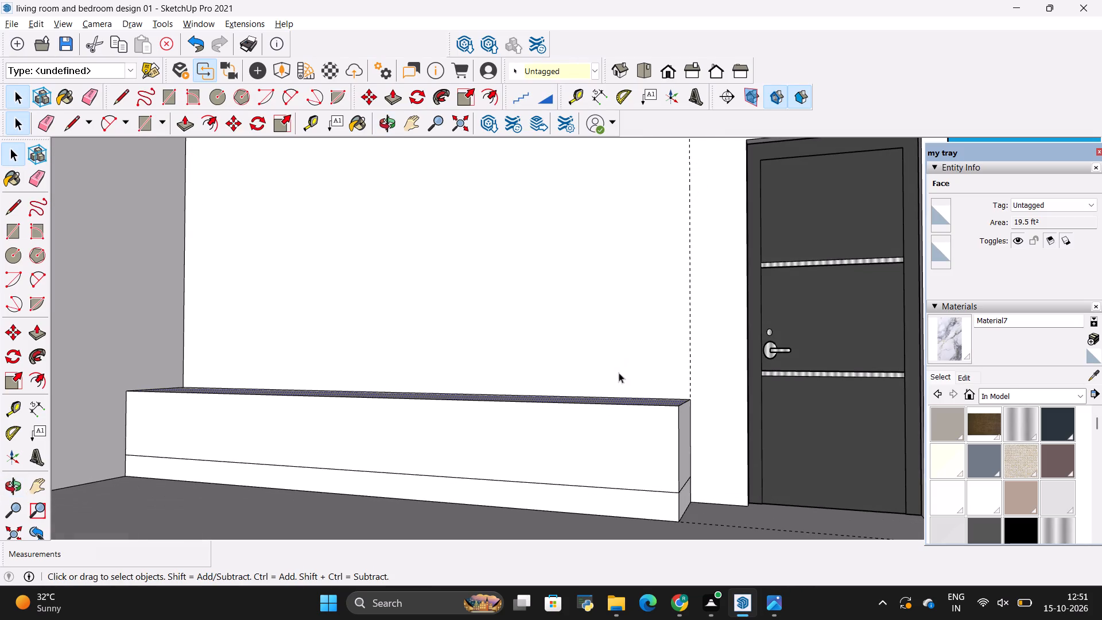
pyautogui.moveTo(615, 402); pyautogui.dragTo(607, 447, button='middle')
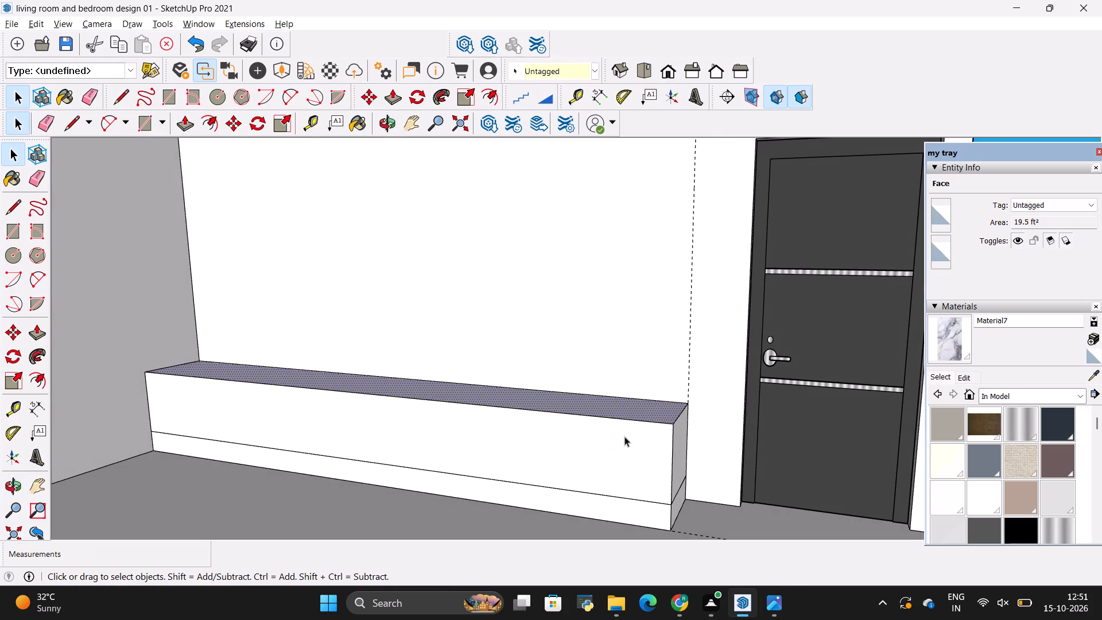
pyautogui.press('p')
pyautogui.click(657, 410)
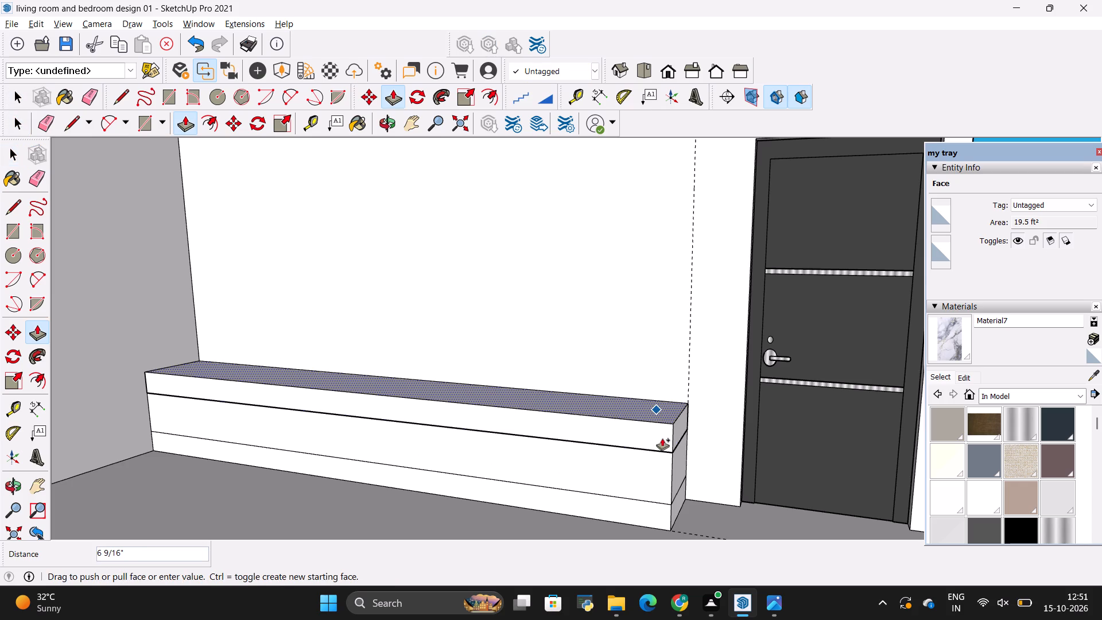
pyautogui.press('BackSpace')
pyautogui.write('1"')
pyautogui.press('Return')
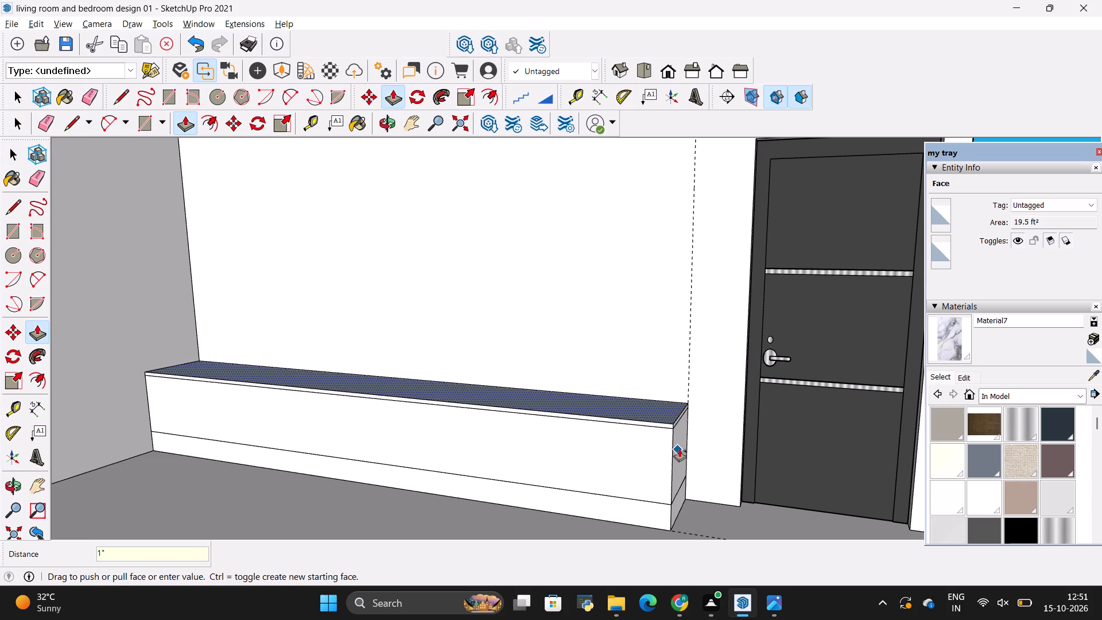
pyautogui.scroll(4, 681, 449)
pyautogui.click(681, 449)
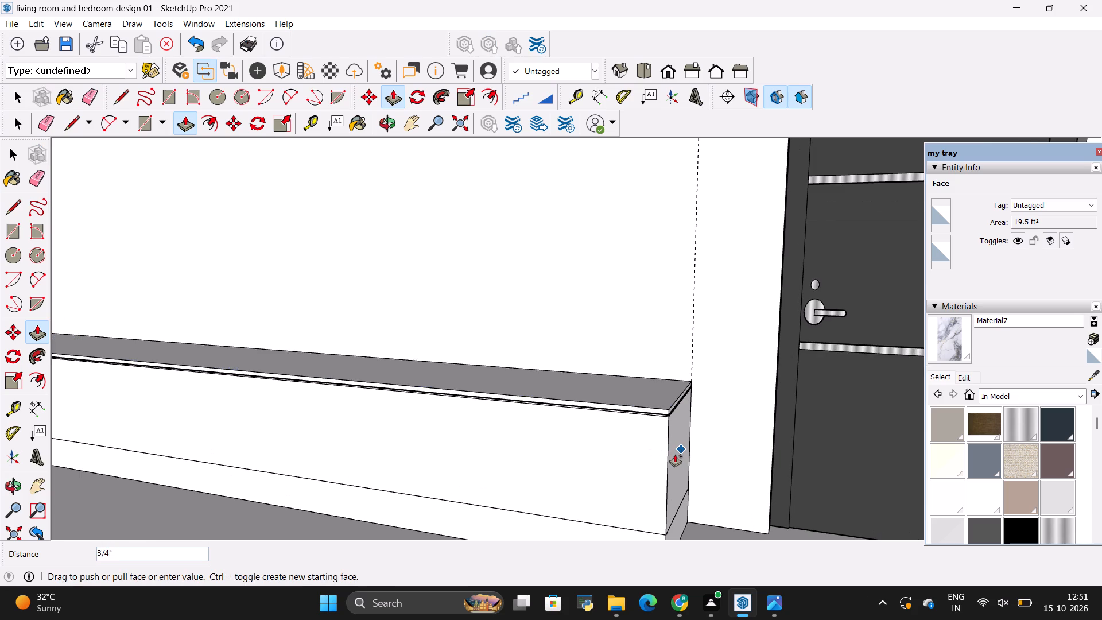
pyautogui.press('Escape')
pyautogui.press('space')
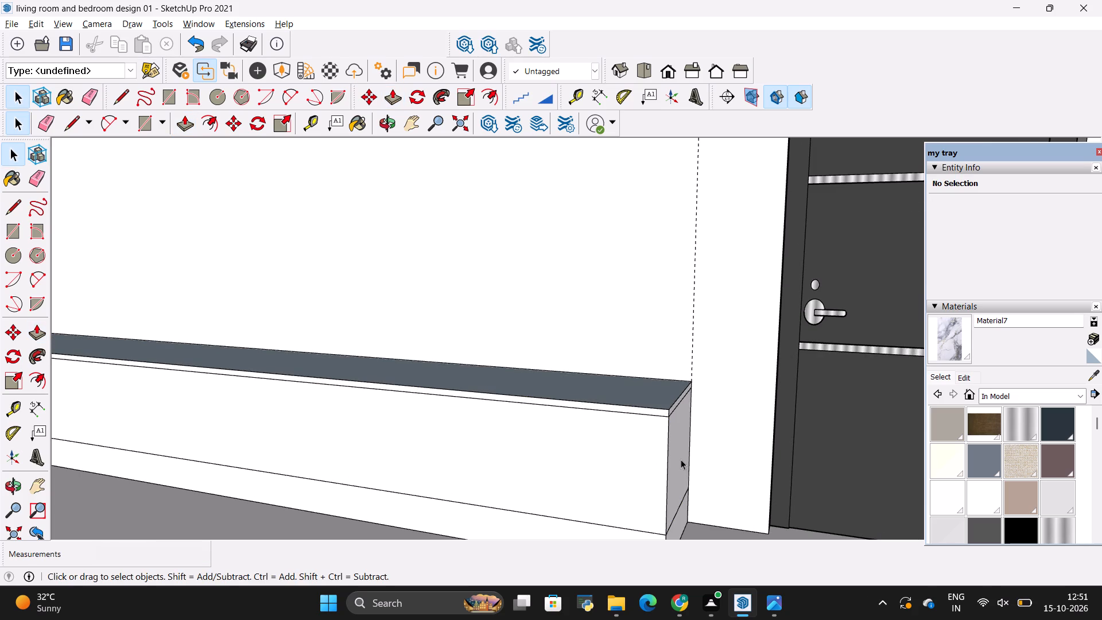
# Push the console's end face nearest the door inward 1" from a new starting face to form the side panel.
pyautogui.click(677, 459)
pyautogui.press('p')
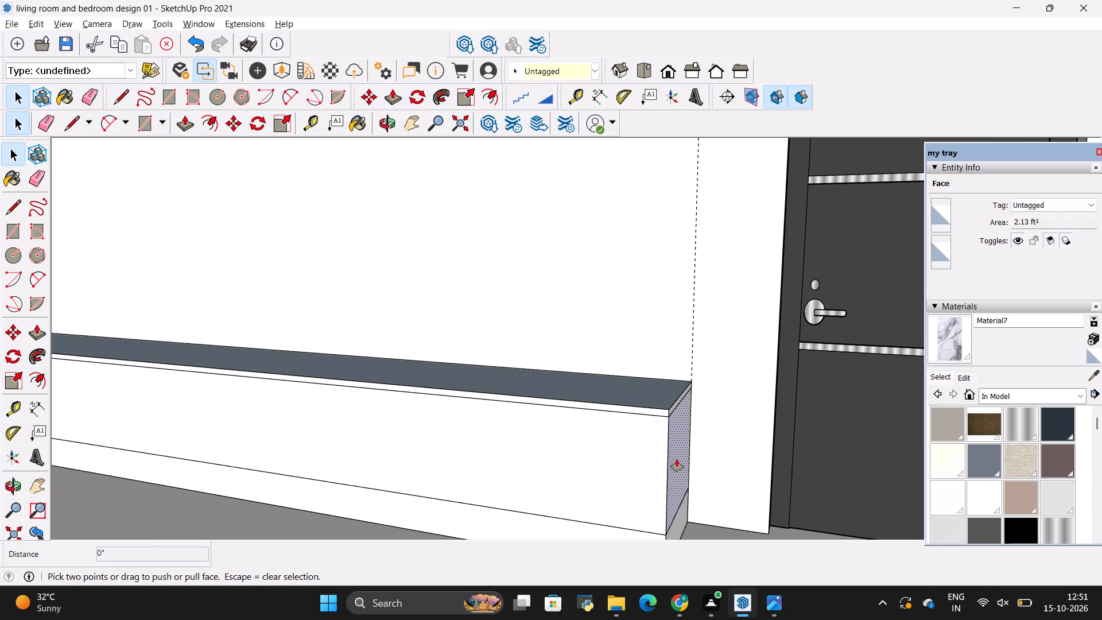
pyautogui.click(677, 459)
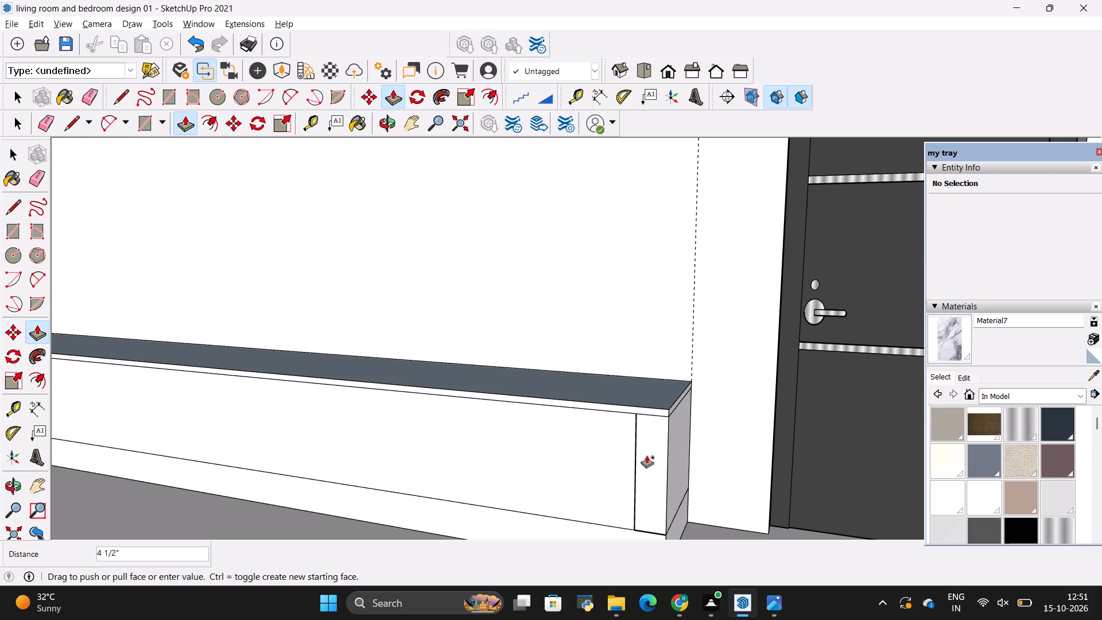
pyautogui.press('BackSpace')
pyautogui.write('1"')
pyautogui.hotkey('shift', 'Return')
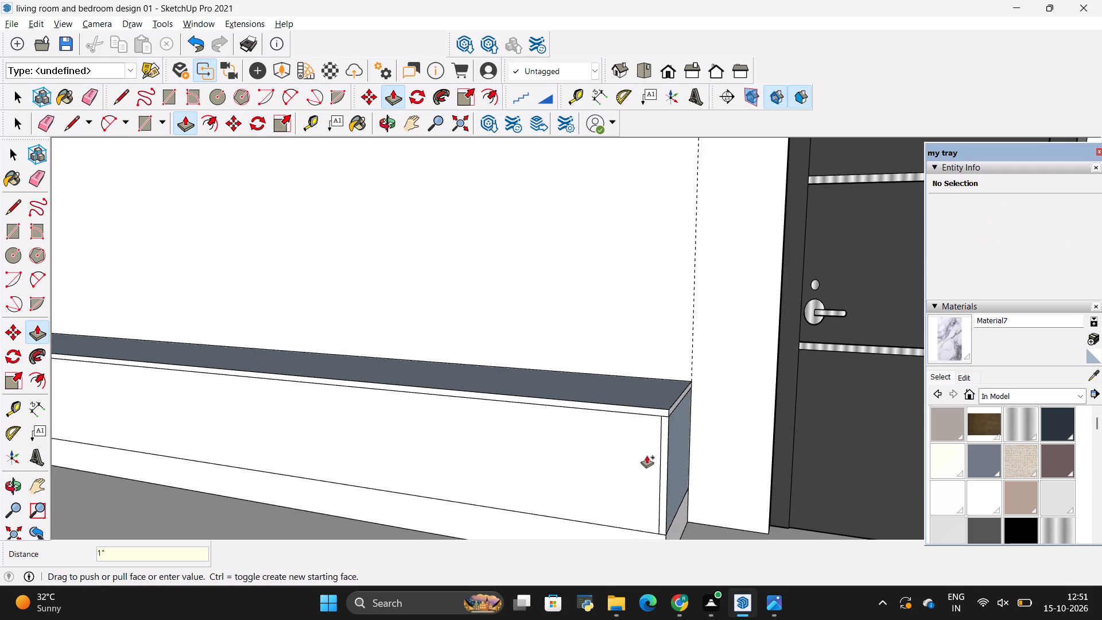
# Reverse the console's end face near the door and its top face so their front sides point outward.
pyautogui.press('space')
pyautogui.click(678, 451)
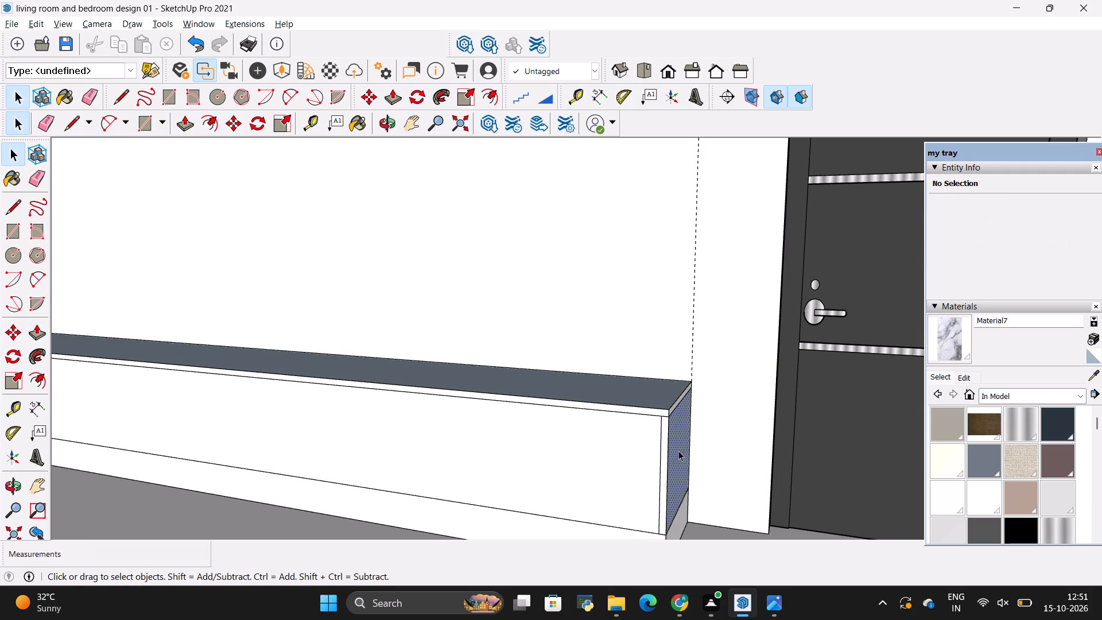
pyautogui.rightClick(678, 451)
pyautogui.click(727, 387)
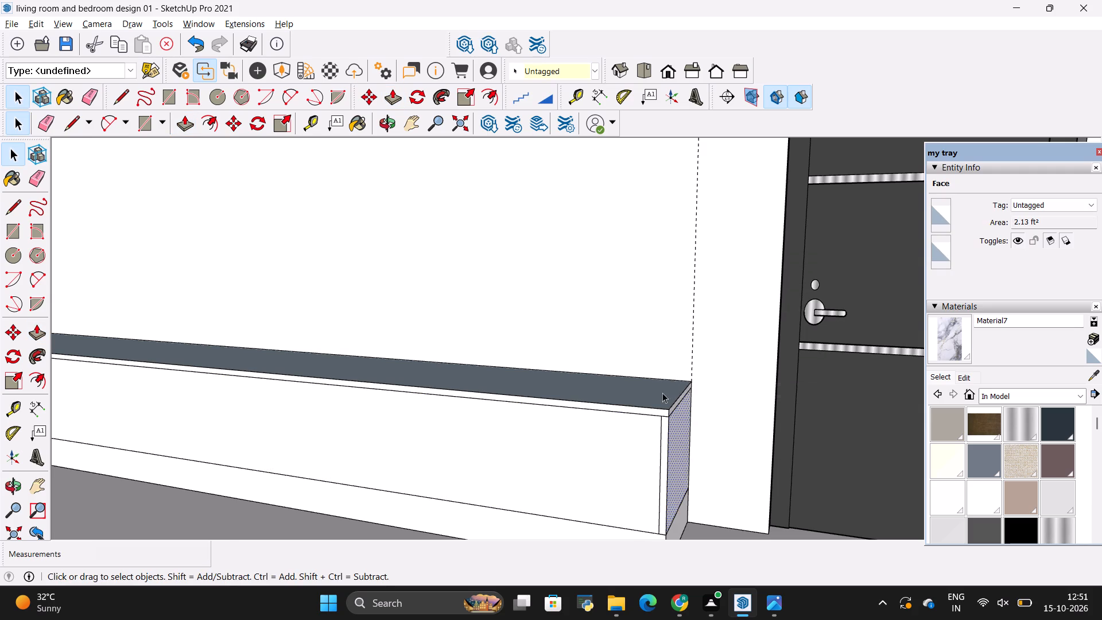
pyautogui.rightClick(644, 394)
pyautogui.click(685, 339)
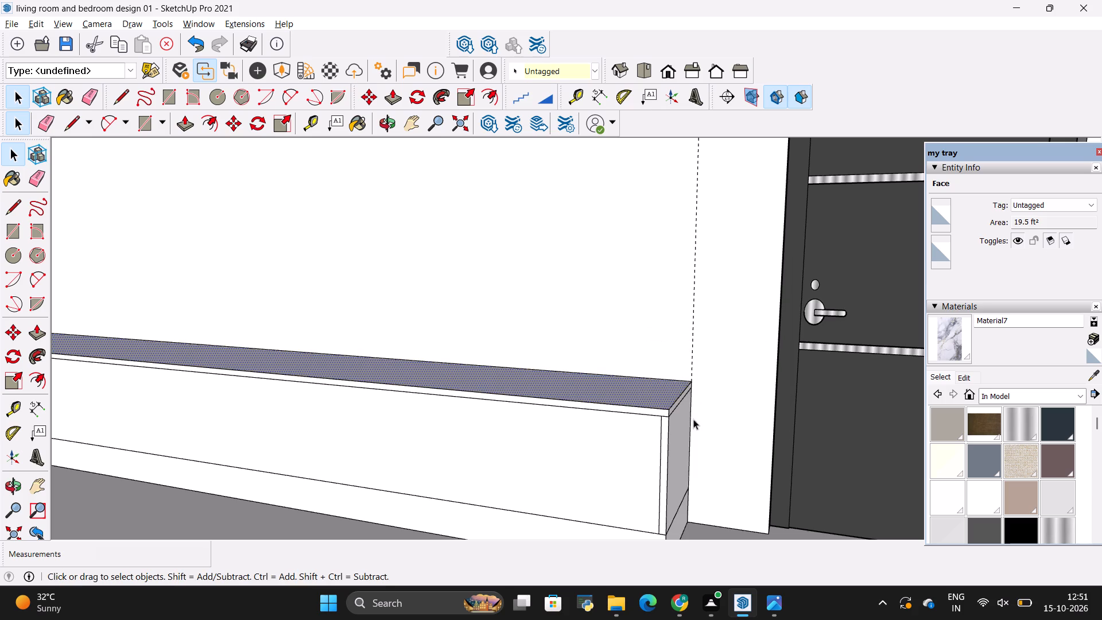
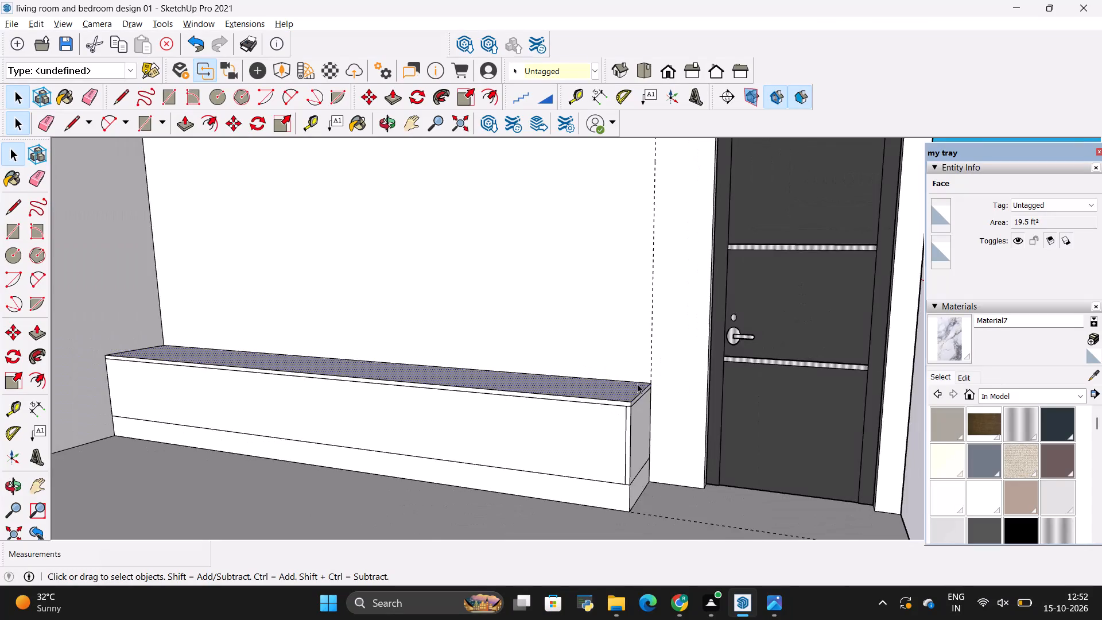
# Inspect the console's end at the side wall and compare it with the TV unit in the reference photo.
pyautogui.scroll(4, 637, 383)
pyautogui.scroll(-10, 610, 382)
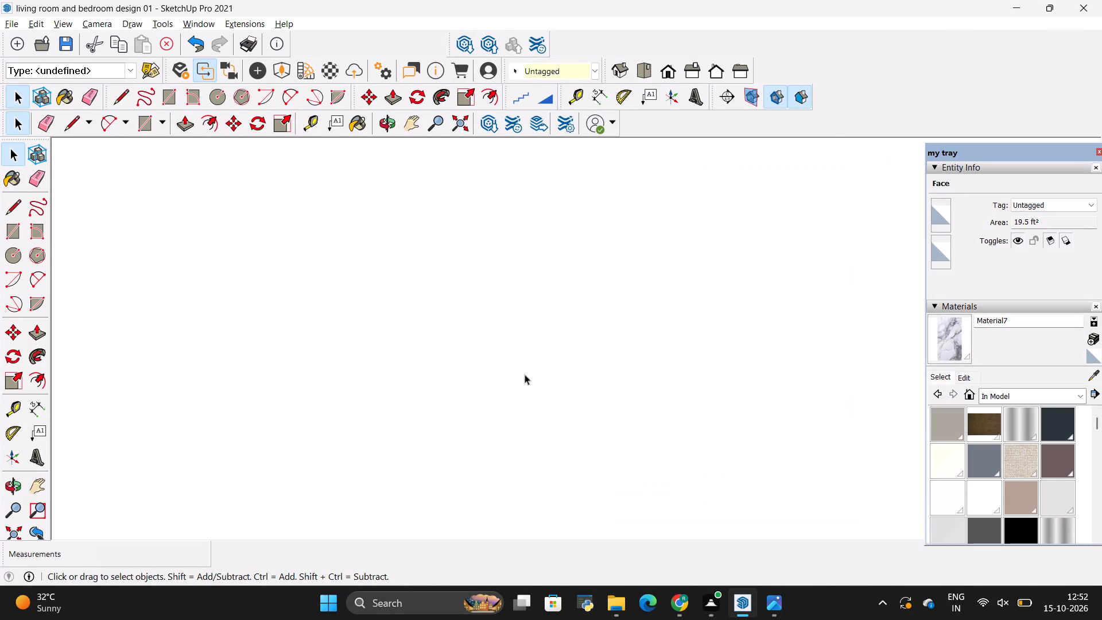
pyautogui.scroll(5, 456, 373)
pyautogui.moveTo(599, 324); pyautogui.dragTo(567, 454, button='middle')
pyautogui.scroll(1, 567, 454)
pyautogui.scroll(-19, 570, 438)
pyautogui.scroll(-8, 571, 438)
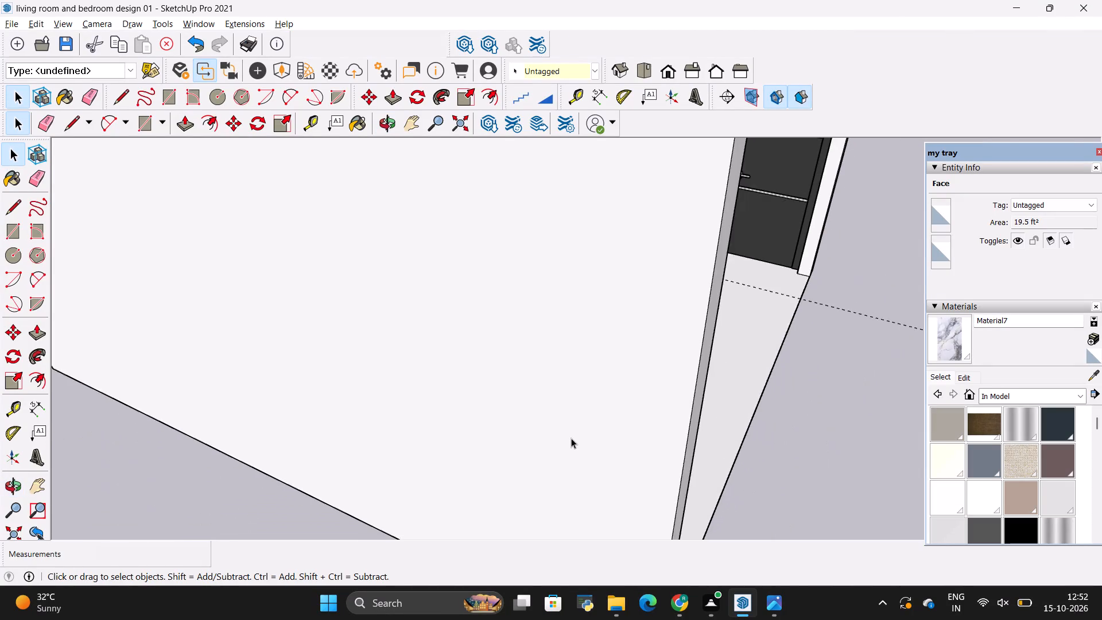
pyautogui.scroll(-16, 571, 438)
pyautogui.scroll(8, 646, 263)
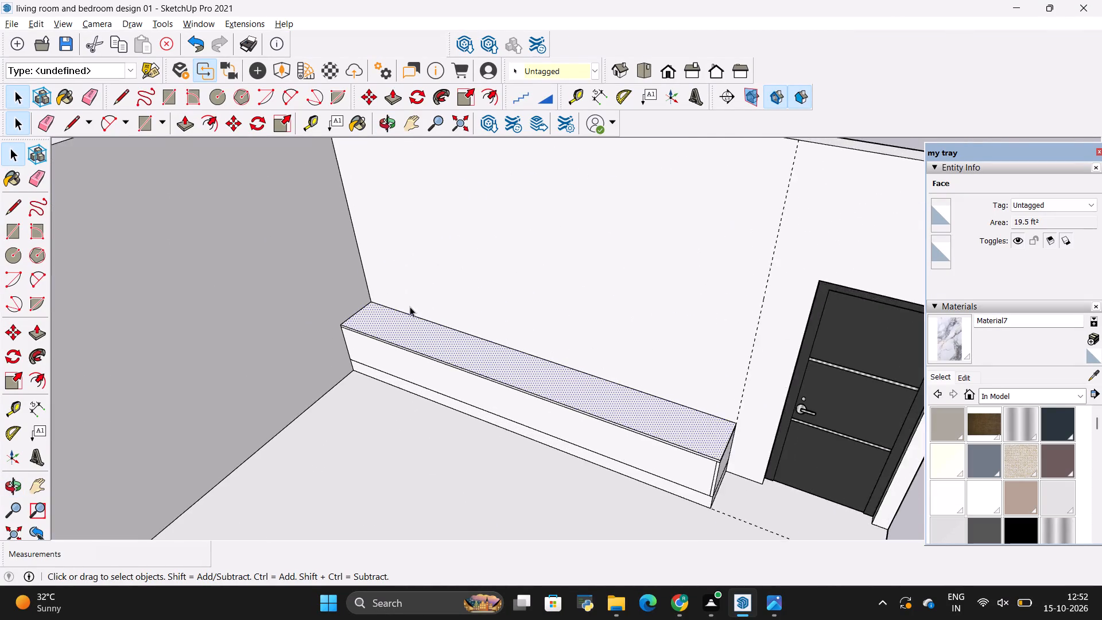
pyautogui.scroll(4, 410, 307)
pyautogui.moveTo(411, 330); pyautogui.dragTo(545, 356, button='middle')
pyautogui.hotkey('alt', 'Tab')
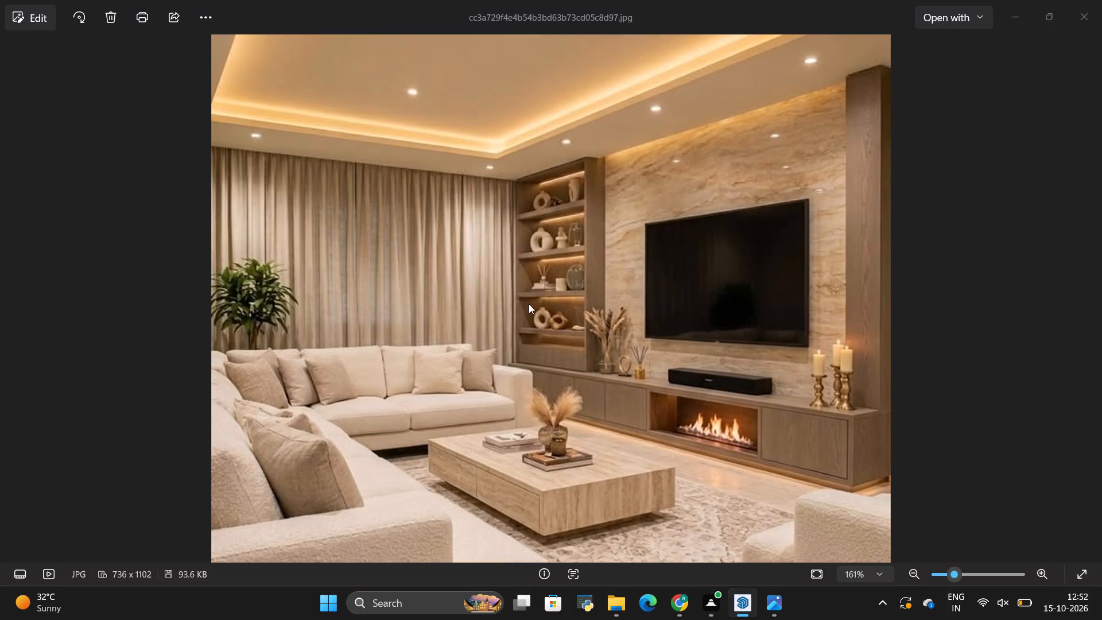
pyautogui.hotkey('alt', 'Tab')
# Place a vertical guide 1" in from the side-wall edge of the console's front face.
pyautogui.scroll(6, 401, 391)
pyautogui.moveTo(448, 456); pyautogui.dragTo(498, 314, button='middle')
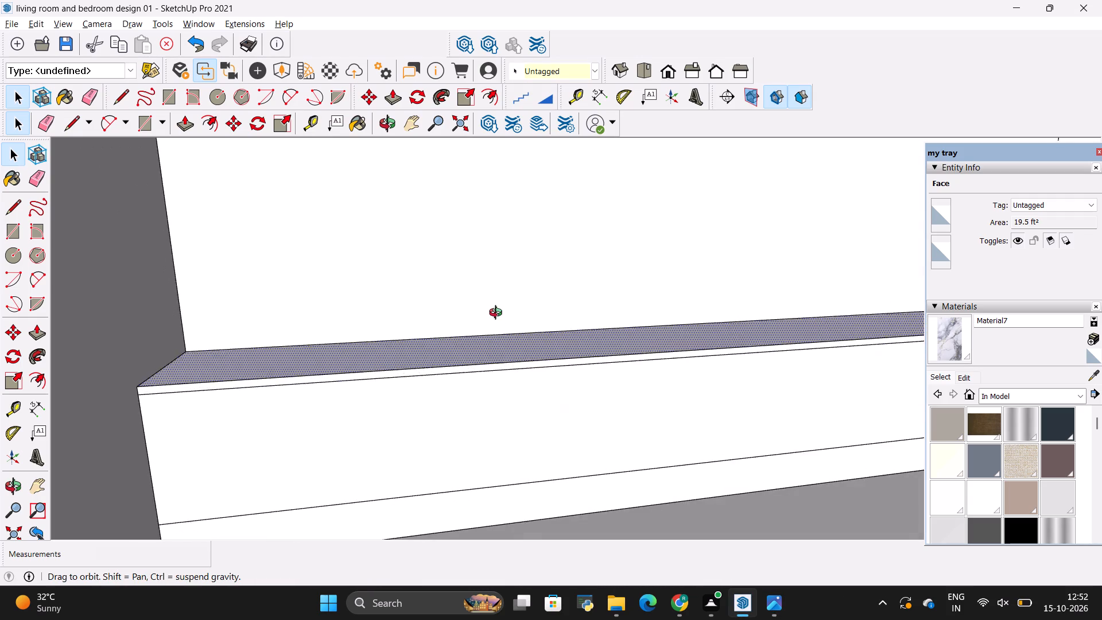
pyautogui.moveTo(498, 314); pyautogui.dragTo(412, 307, button='middle')
pyautogui.scroll(3, 126, 403)
pyautogui.press('t')
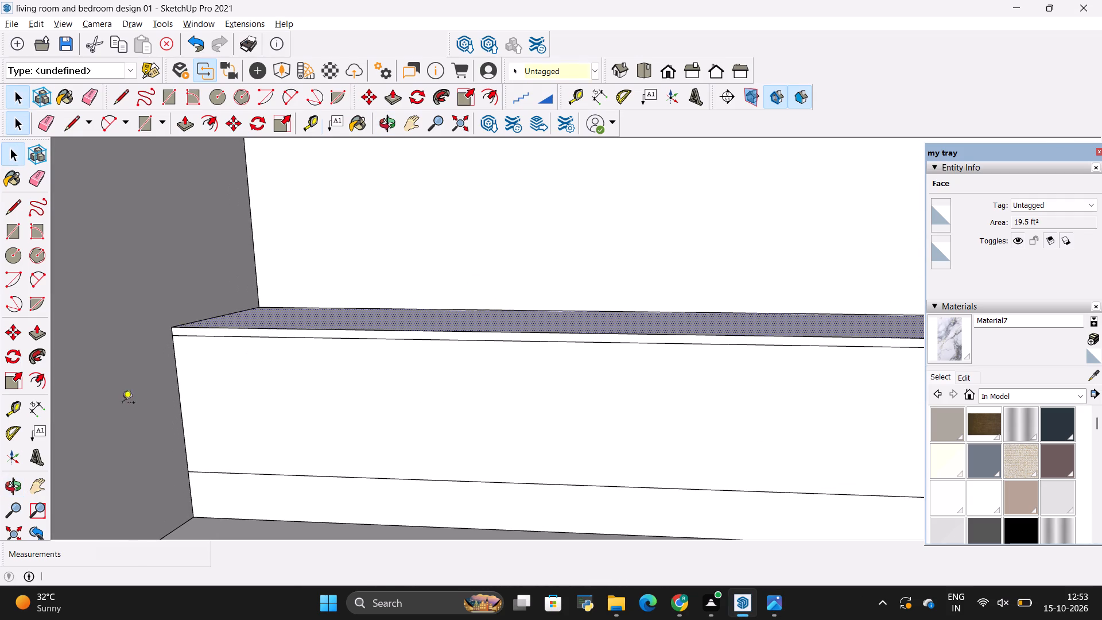
pyautogui.click(177, 364)
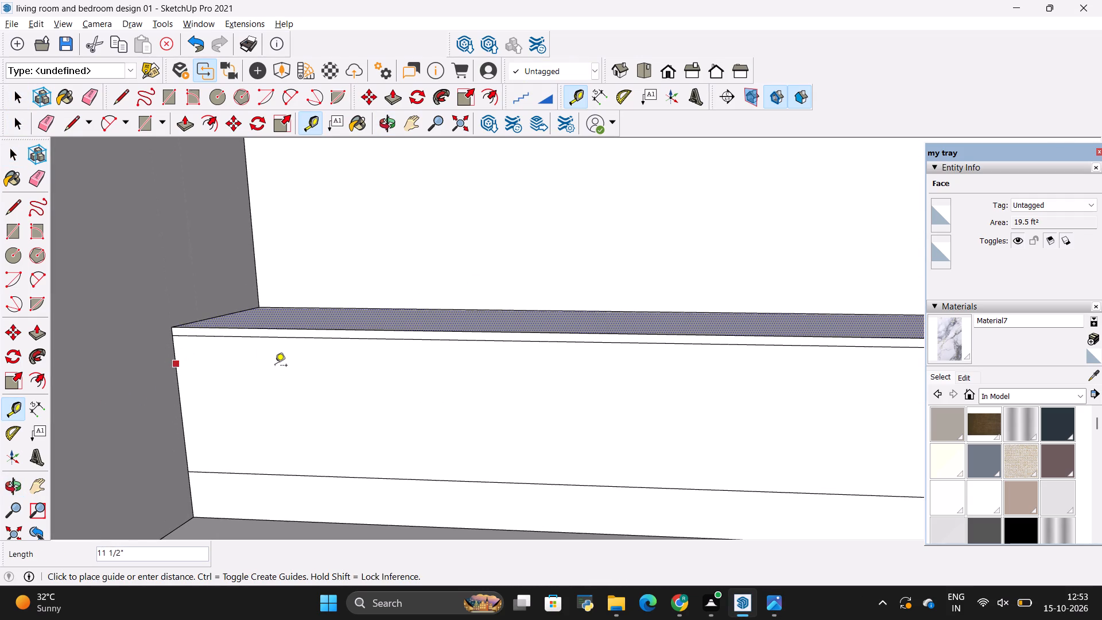
pyautogui.press('BackSpace')
pyautogui.write('1"')
pyautogui.press('Return')
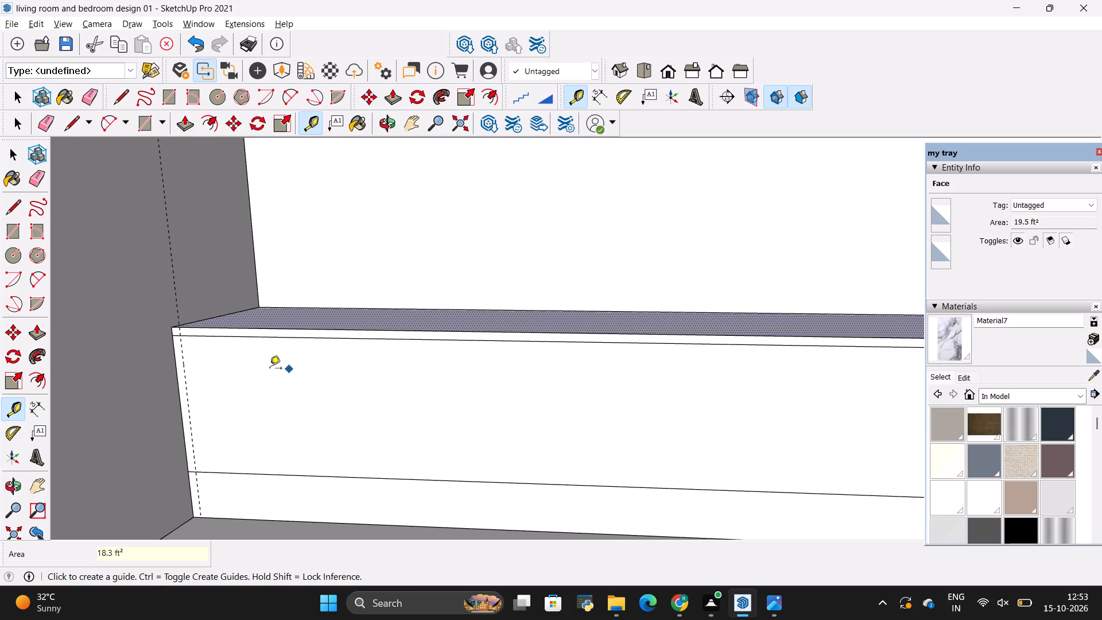
# Draw a 1' 5" vertical line along the guide, from the top panel's lower edge to the plinth line, to divide off the side panel.
pyautogui.press('l')
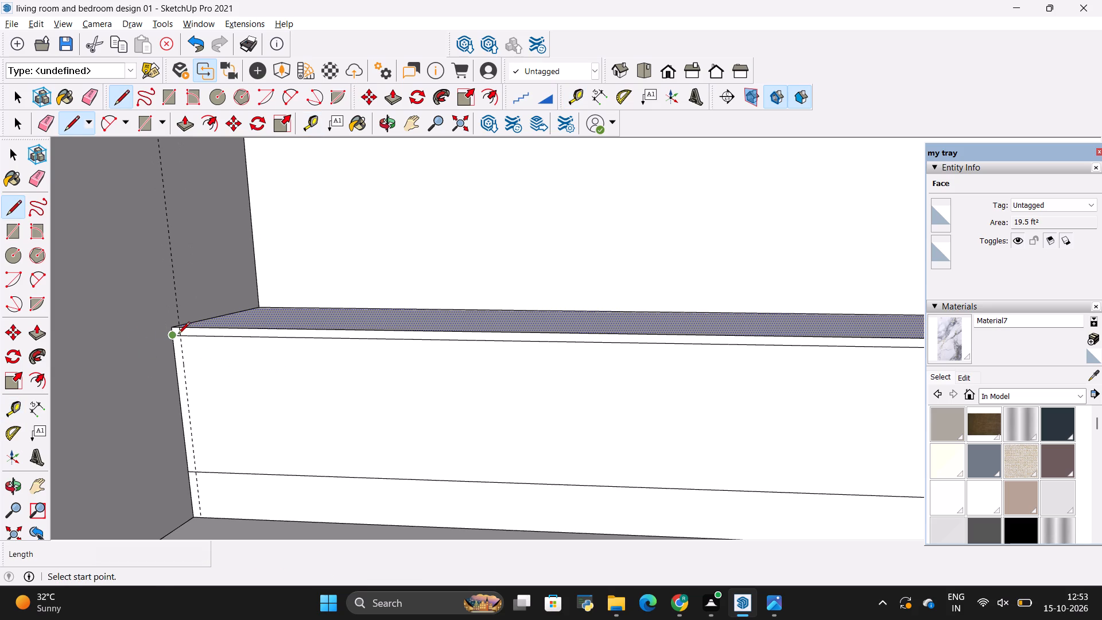
pyautogui.scroll(3, 179, 335)
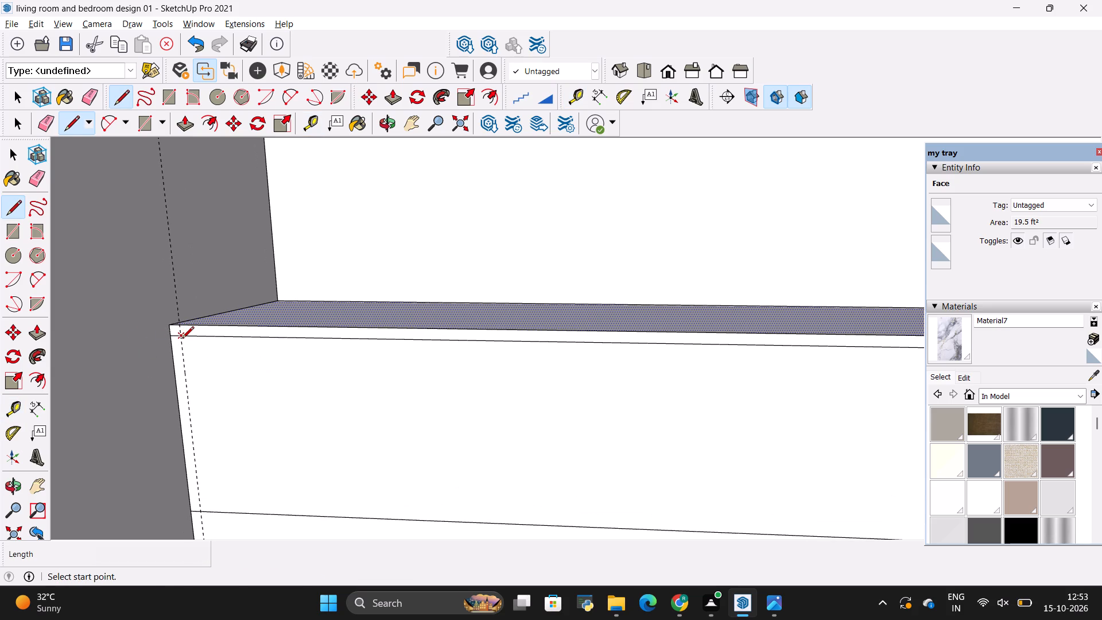
pyautogui.click(181, 339)
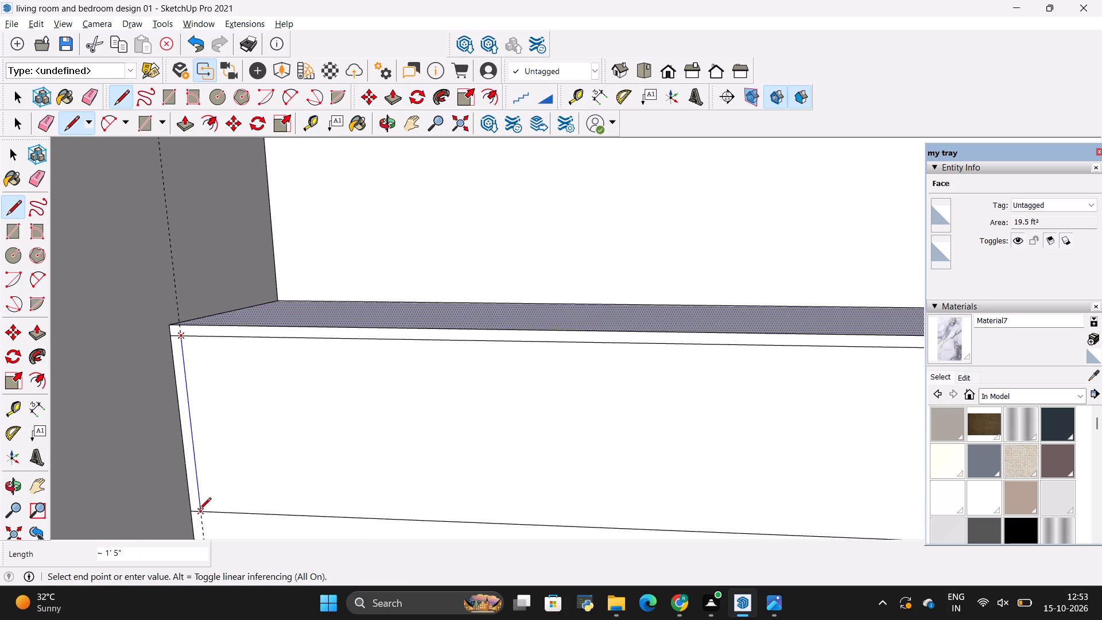
pyautogui.click(200, 515)
pyautogui.press('space')
pyautogui.click(207, 474)
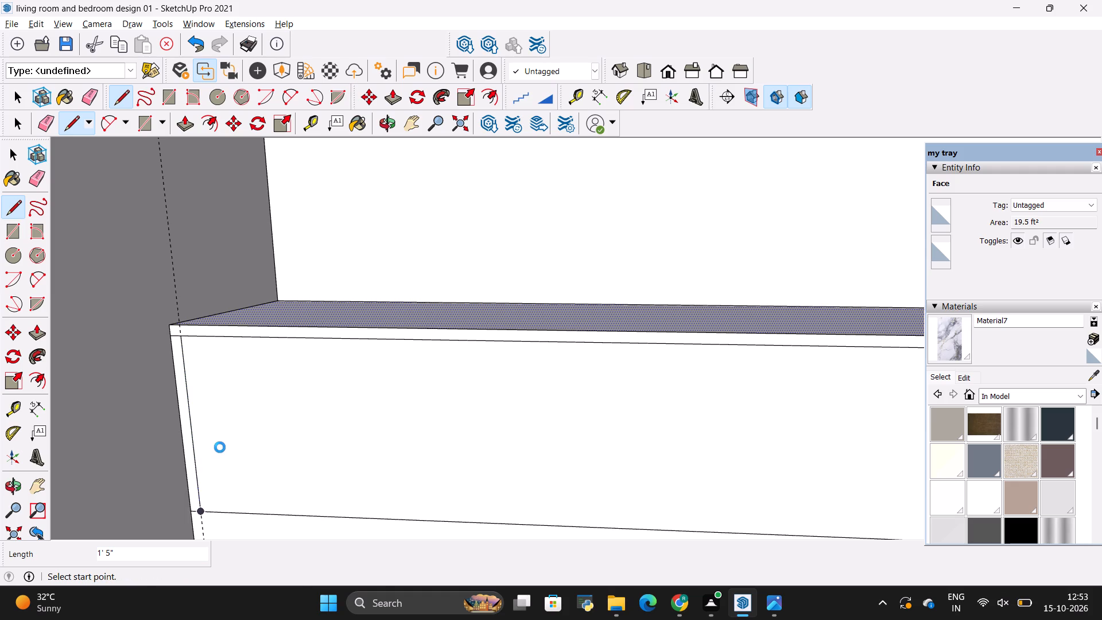
pyautogui.click(234, 438)
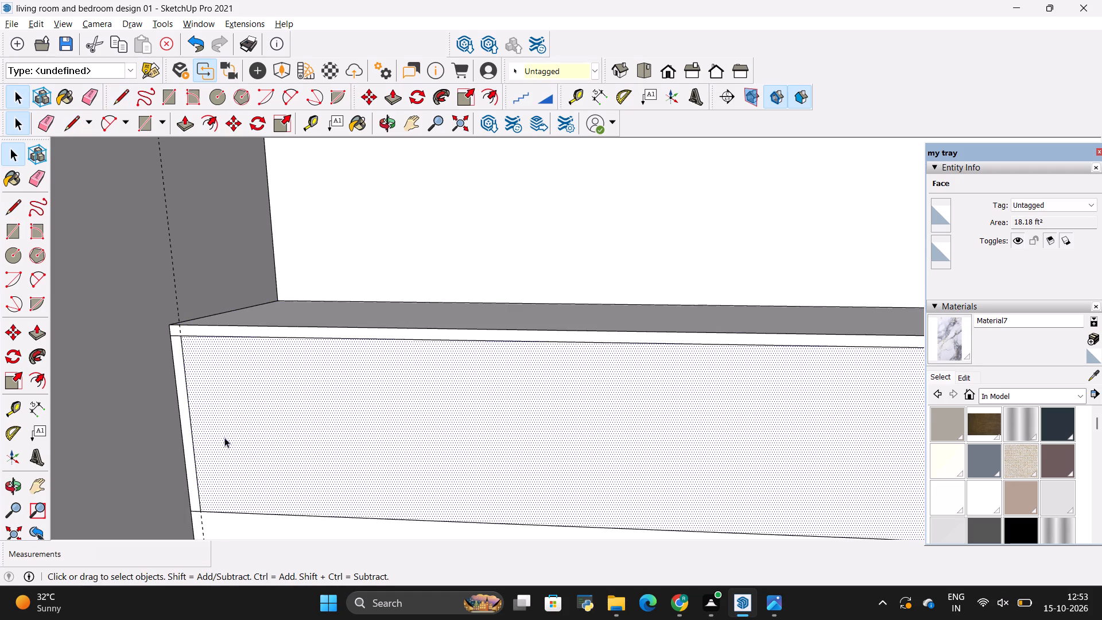
pyautogui.click(184, 414)
pyautogui.click(224, 408)
# After checking the shelf unit in the reference photo, place a vertical guide on the wall behind the console, 3' from the room corner.
pyautogui.scroll(-2, 116, 408)
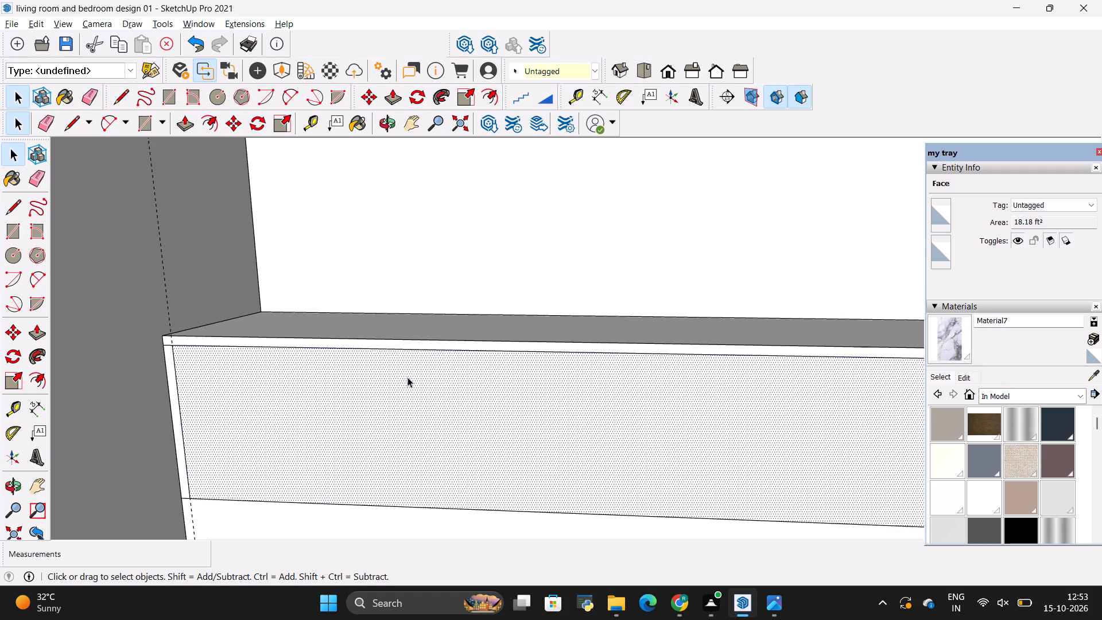
pyautogui.moveTo(608, 369); pyautogui.dragTo(614, 480, button='middle')
pyautogui.scroll(-14, 608, 442)
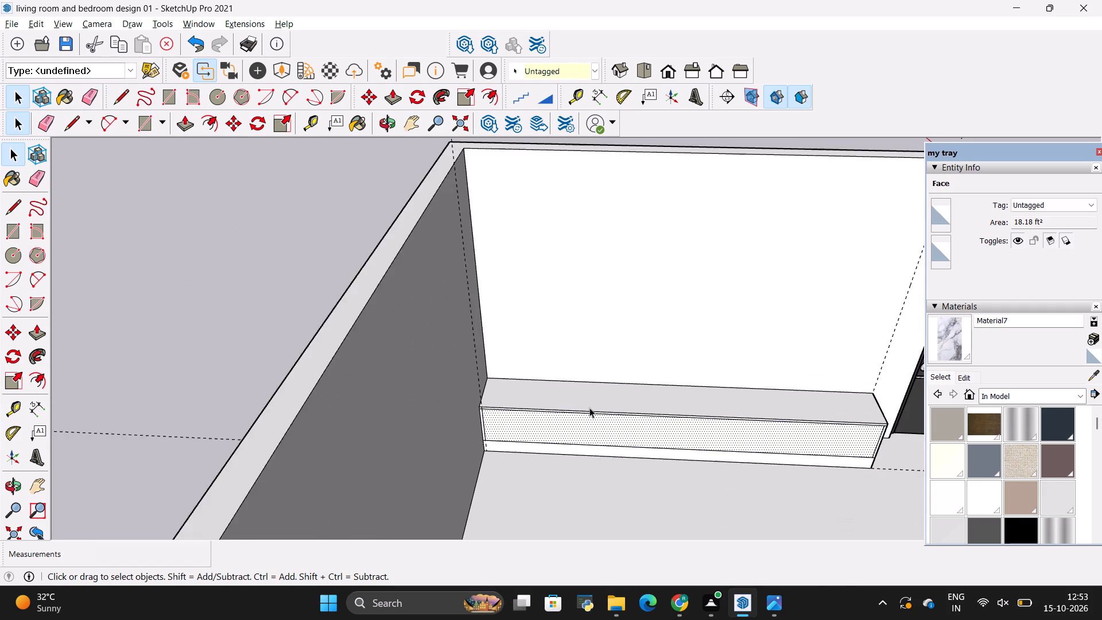
pyautogui.scroll(-3, 589, 404)
pyautogui.hotkey('alt', 'Tab')
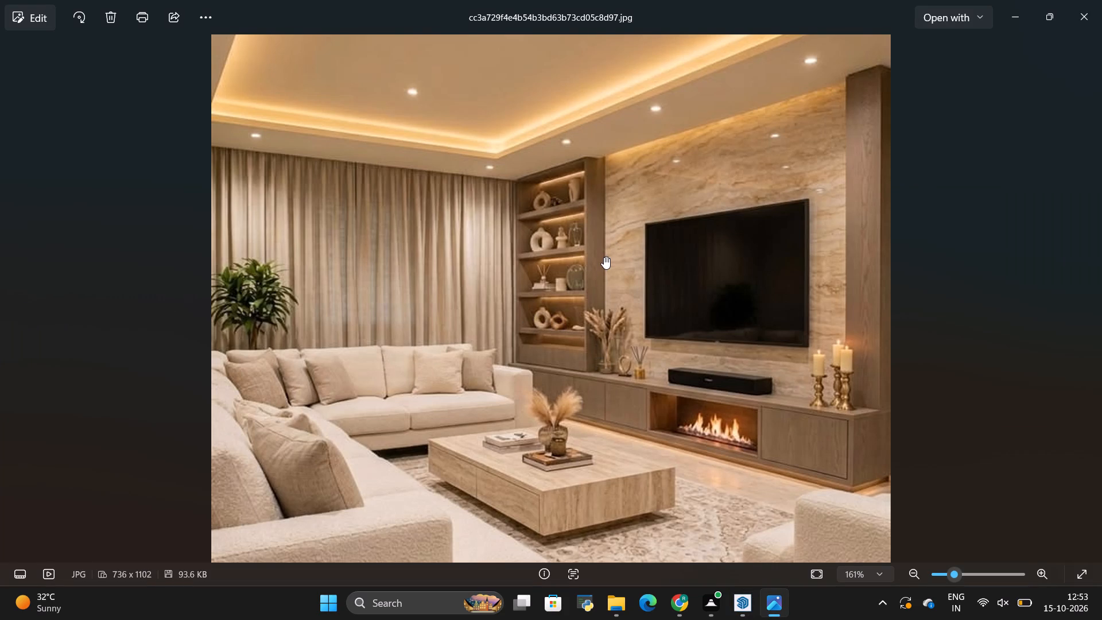
pyautogui.hotkey('alt', 'Tab')
pyautogui.press('t')
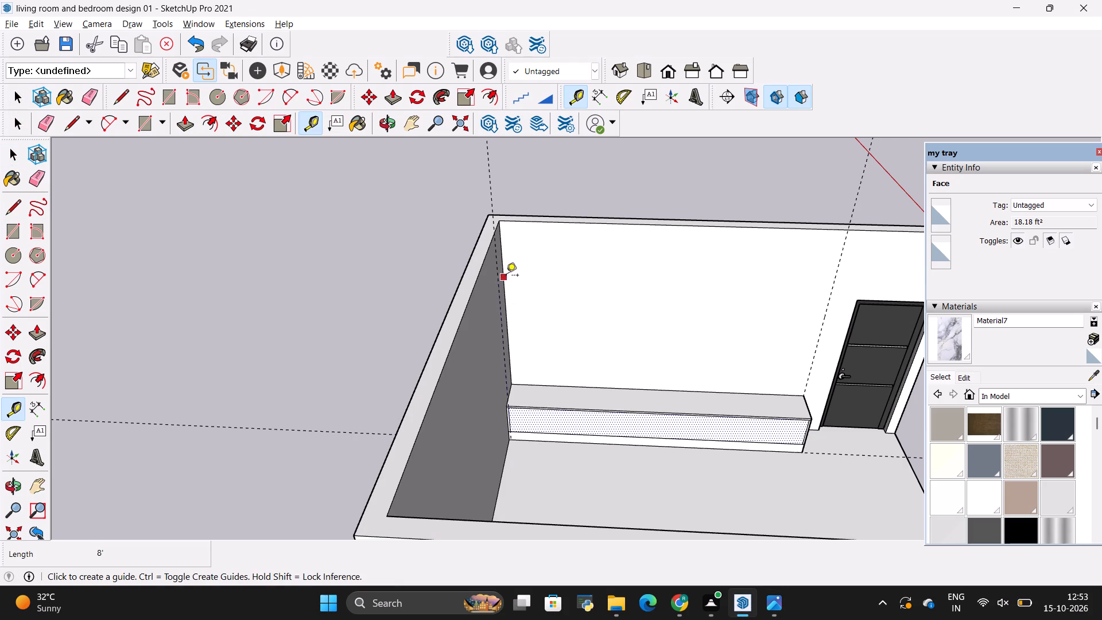
pyautogui.click(503, 270)
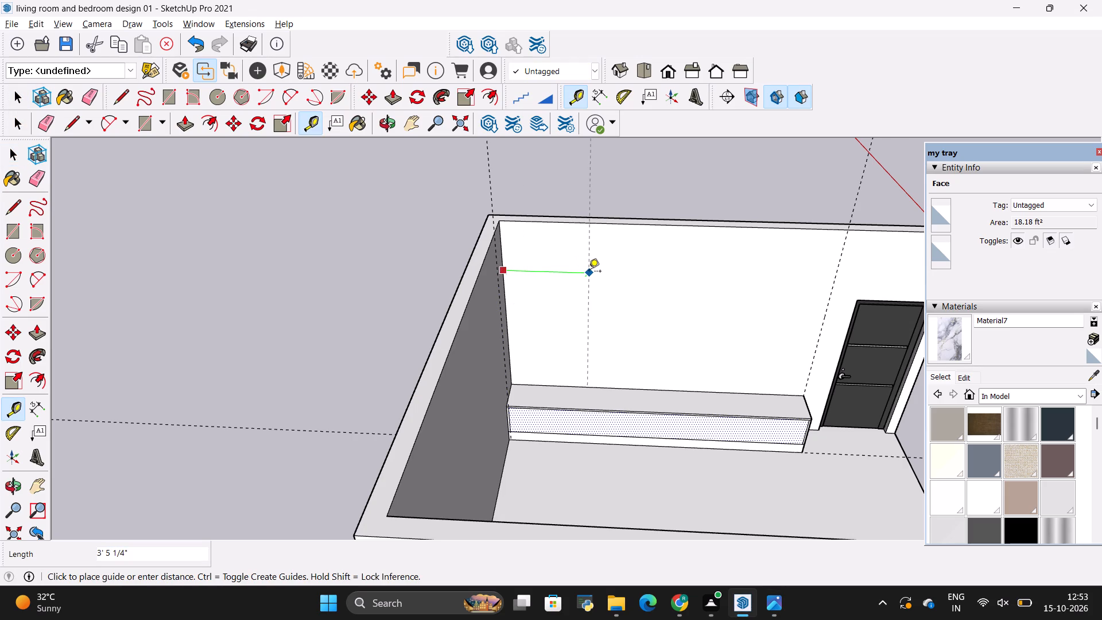
pyautogui.press('BackSpace')
pyautogui.press('BackSpace')
pyautogui.write("3'")
pyautogui.press('Return')
# Recheck the shelf unit in the reference photo and place a horizontal guide 1" below the top edge of the wall behind the console.
pyautogui.hotkey('alt', 'Tab')
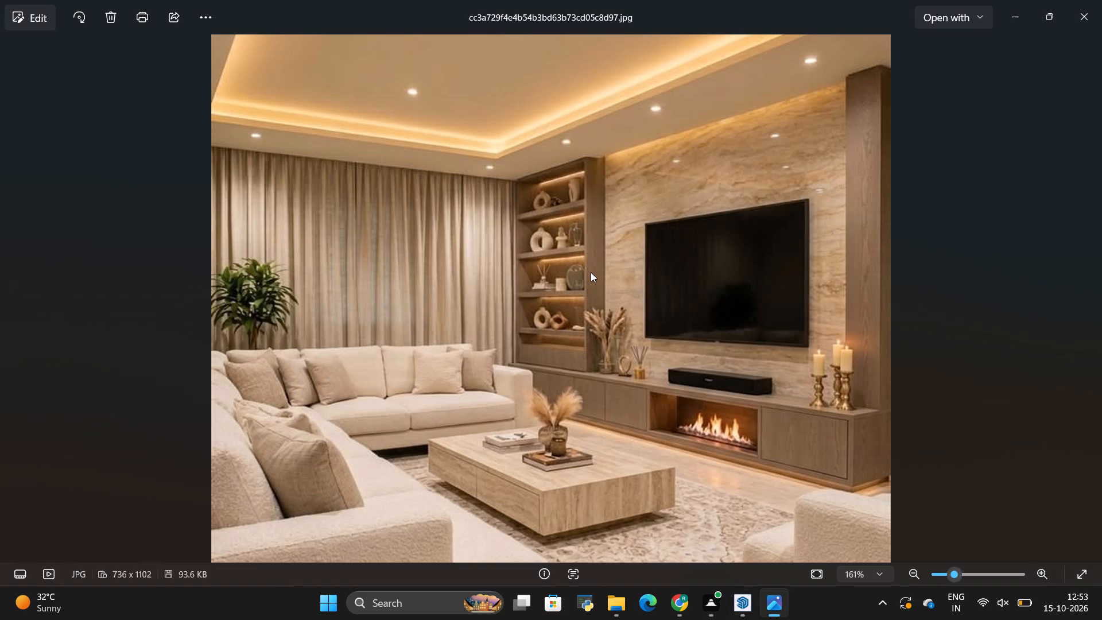
pyautogui.hotkey('alt', 'Tab')
pyautogui.hotkey('alt', 'Tab')
pyautogui.hotkey('alt', 'Tab')
pyautogui.press('t')
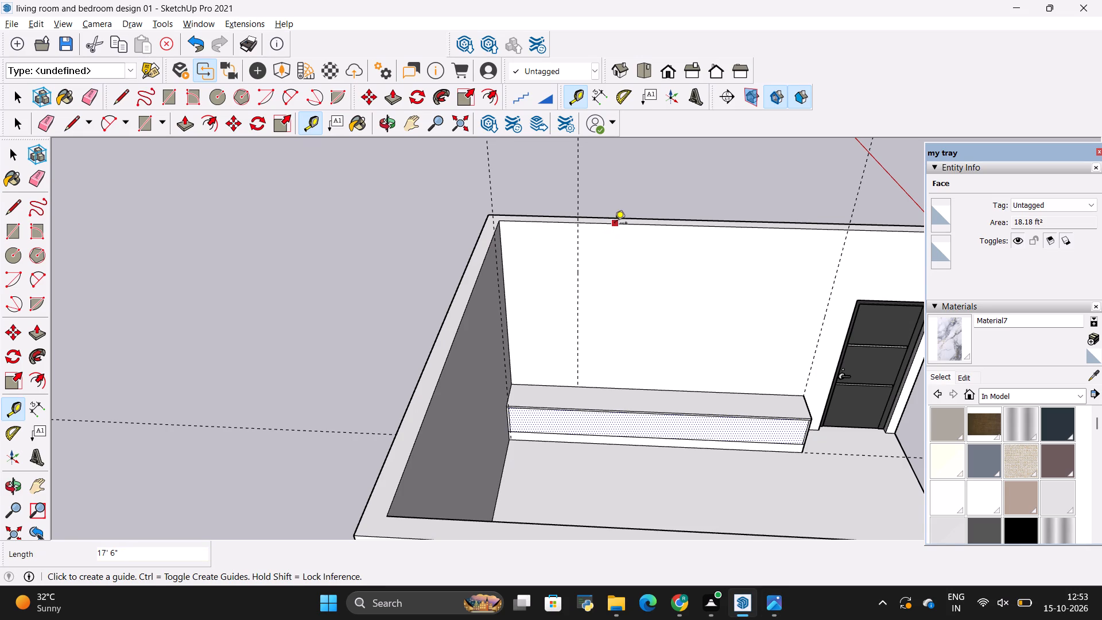
pyautogui.click(615, 224)
pyautogui.press('BackSpace')
pyautogui.write('1"')
pyautogui.press('Return')
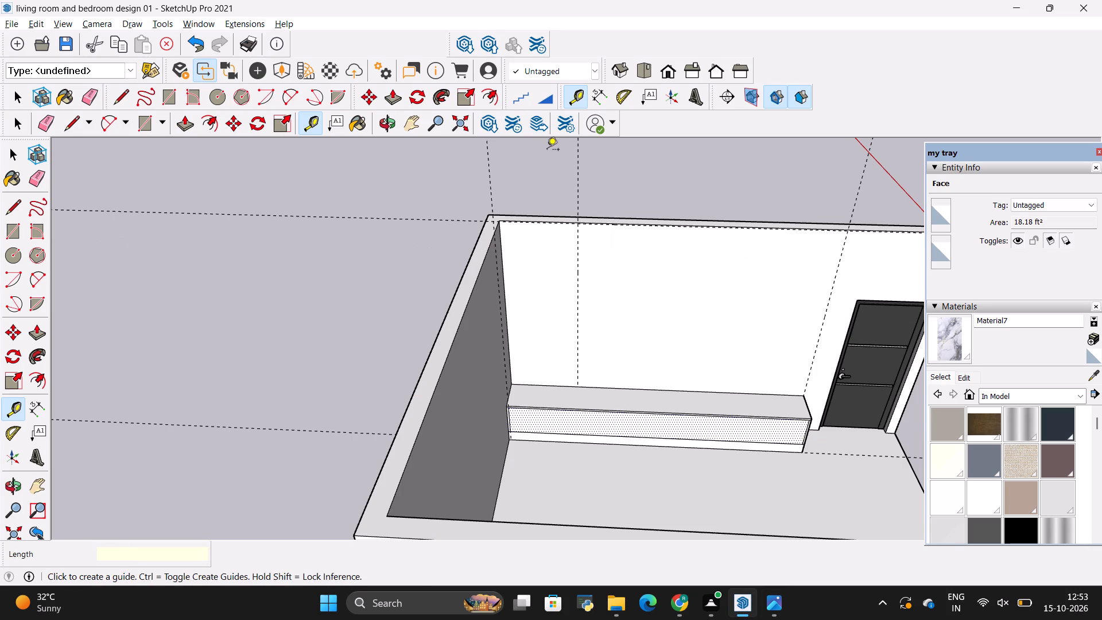
# Examine the shelf unit, its top at the ceiling and the TV wall in the reference photo against the modelled wall and guides.
pyautogui.hotkey('alt', 'Tab')
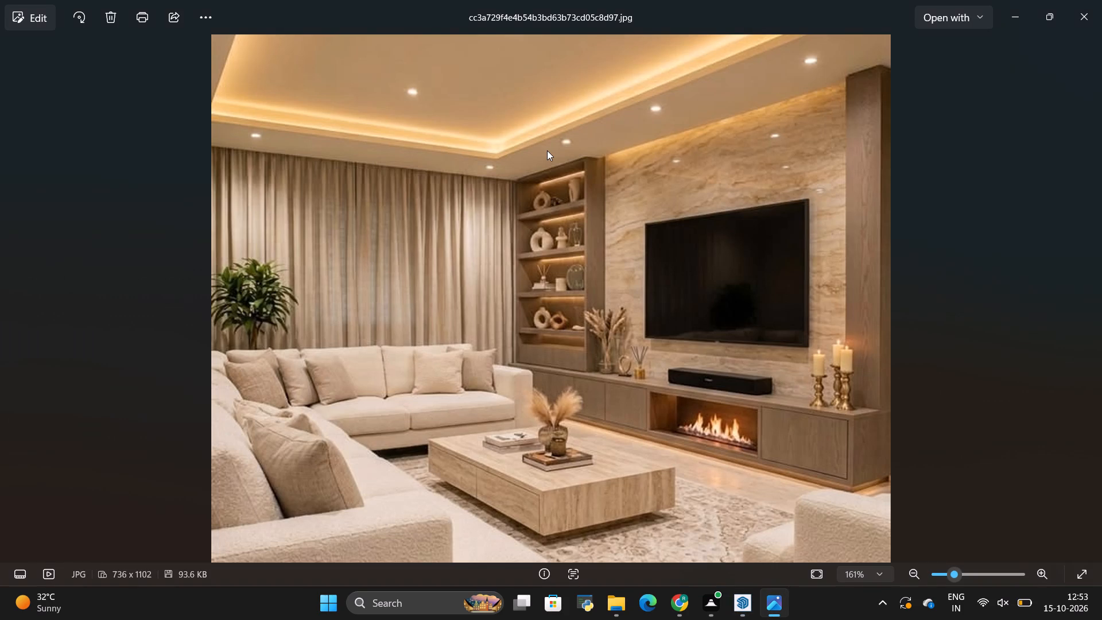
pyautogui.scroll(6, 514, 113)
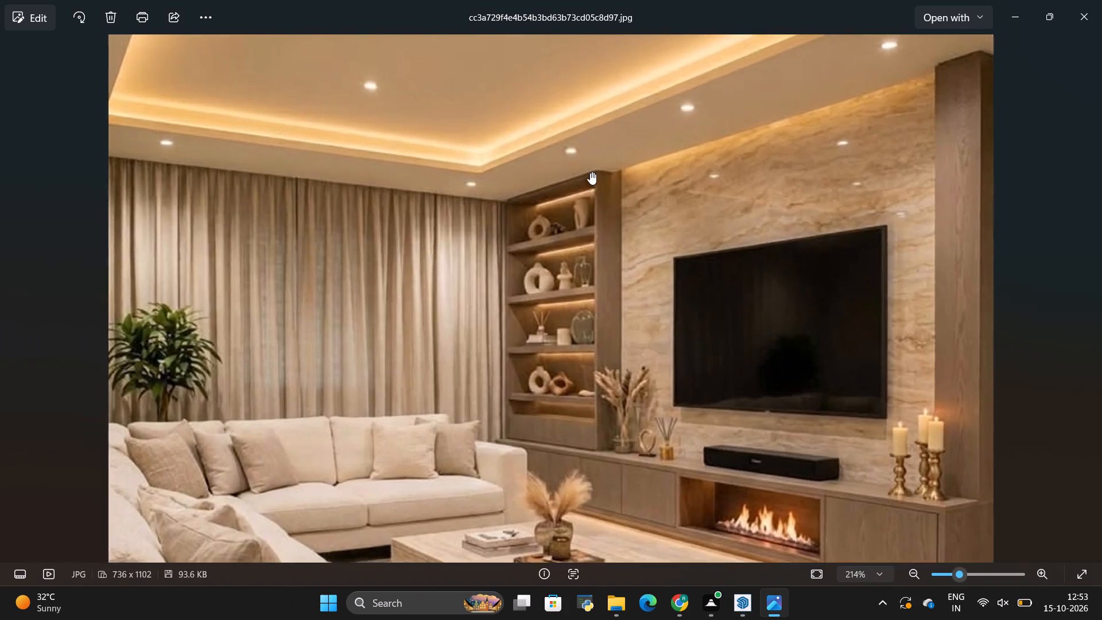
pyautogui.scroll(10, 590, 172)
pyautogui.scroll(-11, 518, 184)
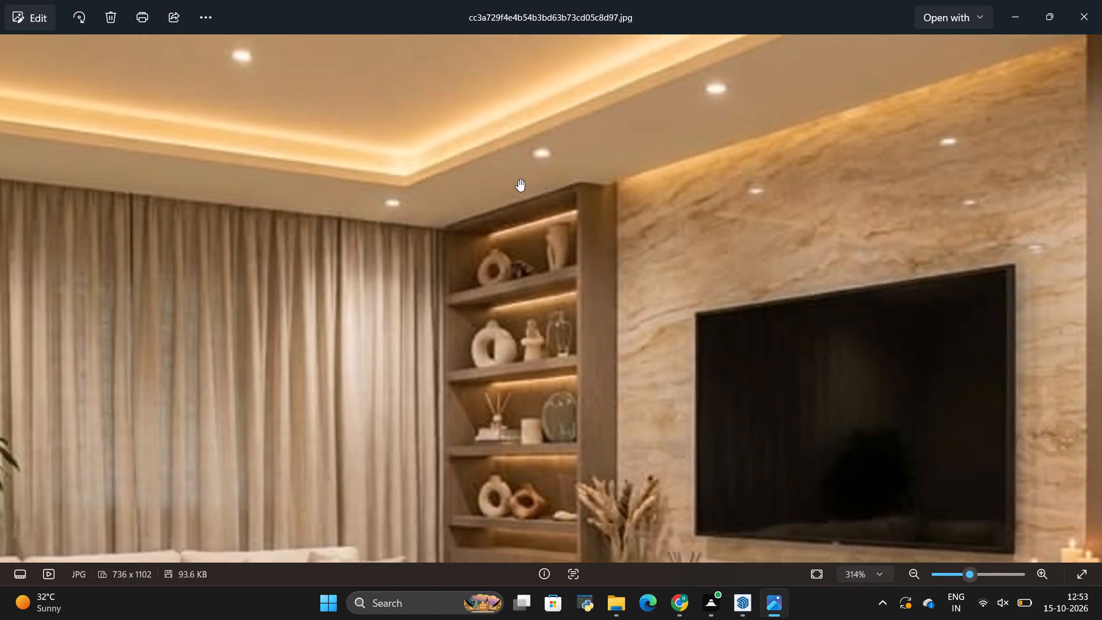
pyautogui.scroll(-5, 518, 179)
pyautogui.hotkey('alt', 'Tab')
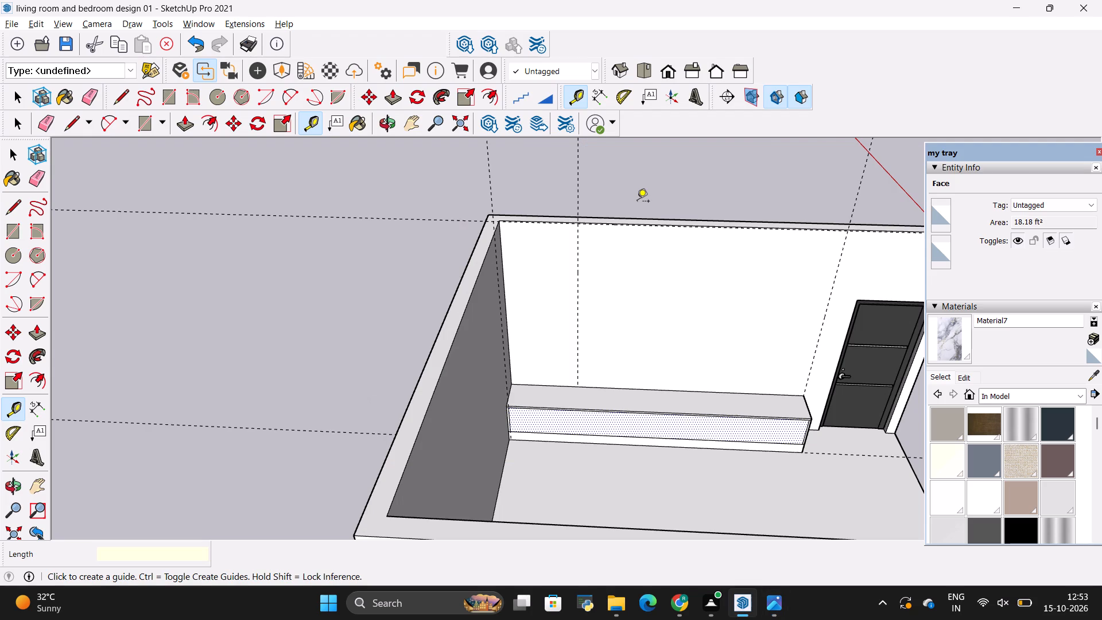
pyautogui.moveTo(763, 224); pyautogui.dragTo(761, 143, button='middle')
pyautogui.moveTo(754, 197); pyautogui.dragTo(683, 252, button='middle')
pyautogui.scroll(-3, 678, 252)
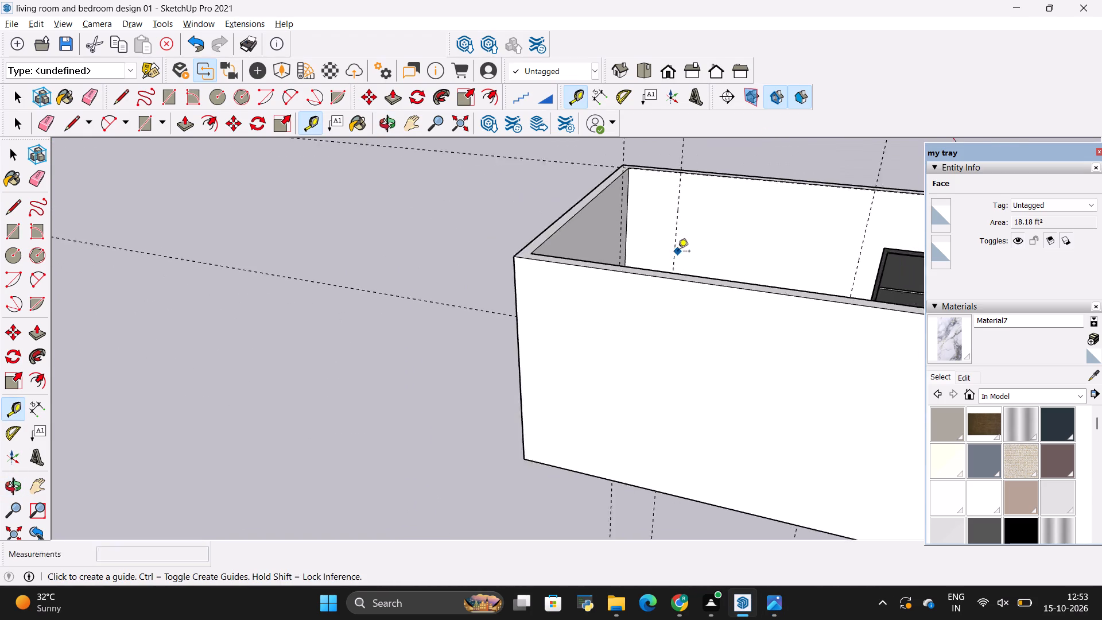
pyautogui.scroll(-7, 678, 252)
pyautogui.scroll(13, 750, 185)
pyautogui.moveTo(651, 288); pyautogui.dragTo(711, 316, button='middle')
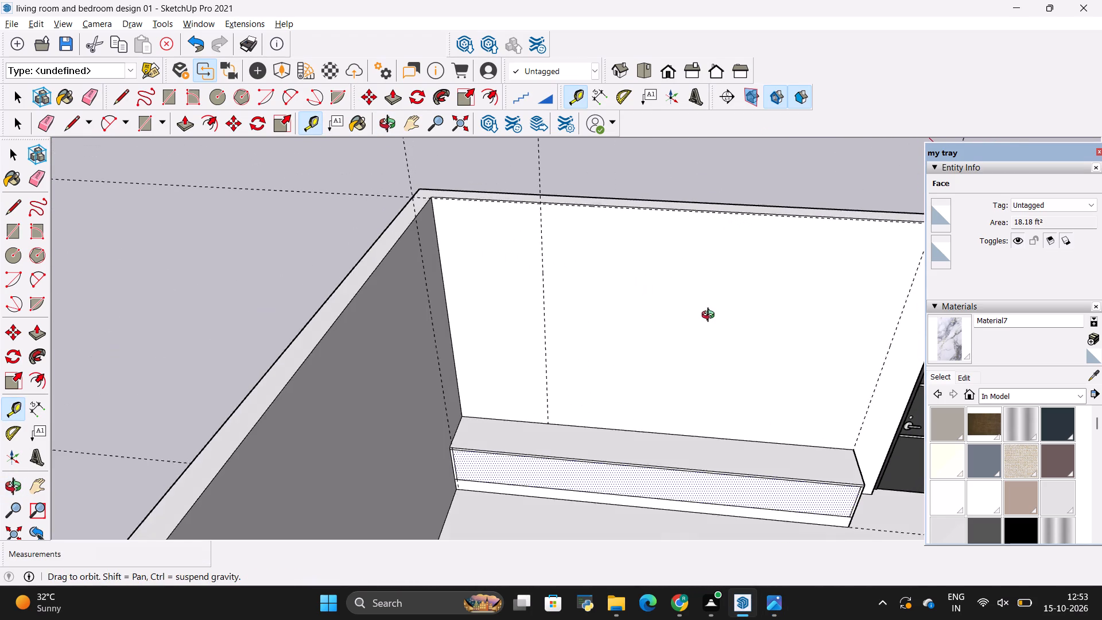
pyautogui.moveTo(711, 316); pyautogui.dragTo(711, 316, button='middle')
pyautogui.hotkey('alt', 'Tab')
pyautogui.hotkey('alt', 'Tab')
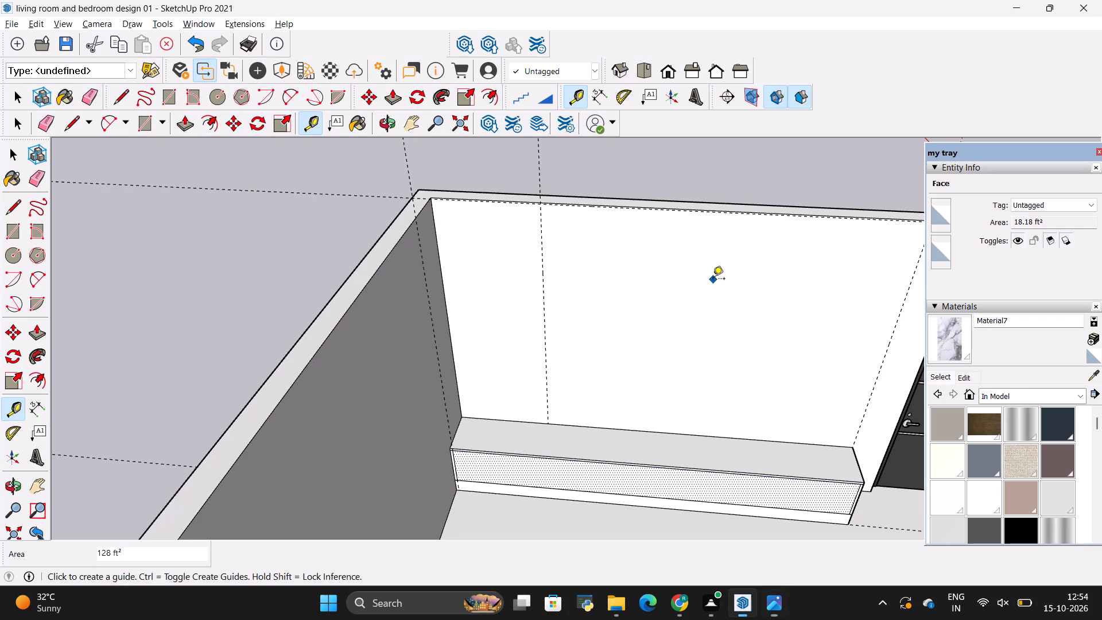
pyautogui.moveTo(713, 278); pyautogui.dragTo(673, 298, button='middle')
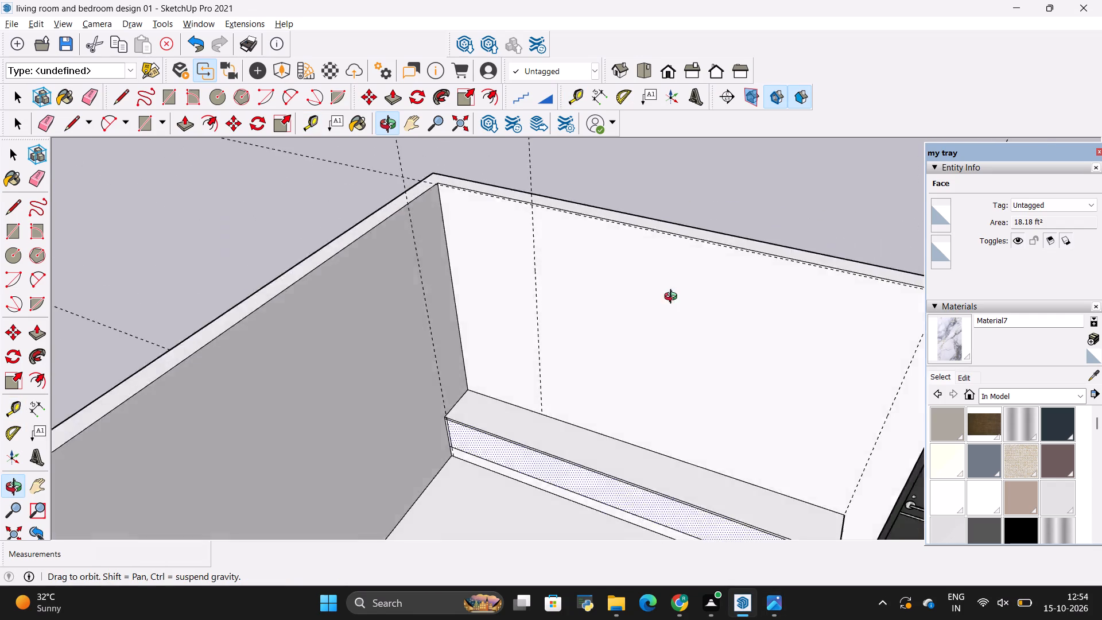
pyautogui.moveTo(673, 298); pyautogui.dragTo(707, 257, button='middle')
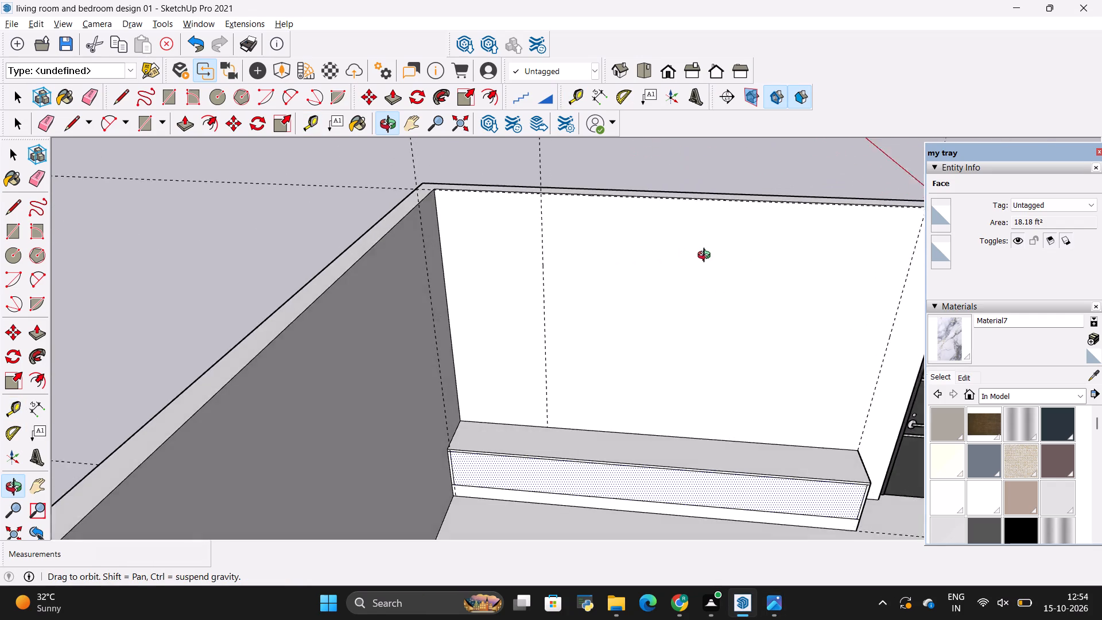
pyautogui.moveTo(707, 257); pyautogui.dragTo(688, 259, button='middle')
pyautogui.hotkey('alt', 'Tab')
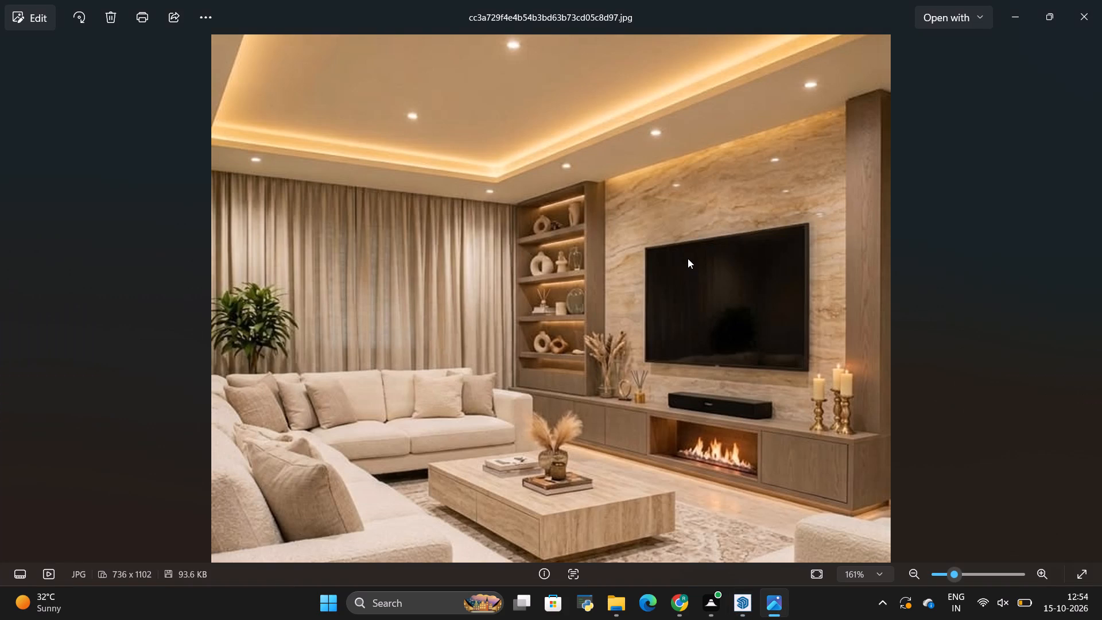
# Examine the shelf unit's frame, shelves and junction with the TV wall in the reference photo against the modelled wall and guides.
pyautogui.hotkey('alt', 'Tab')
pyautogui.hotkey('alt', 'Tab')
pyautogui.scroll(3, 572, 155)
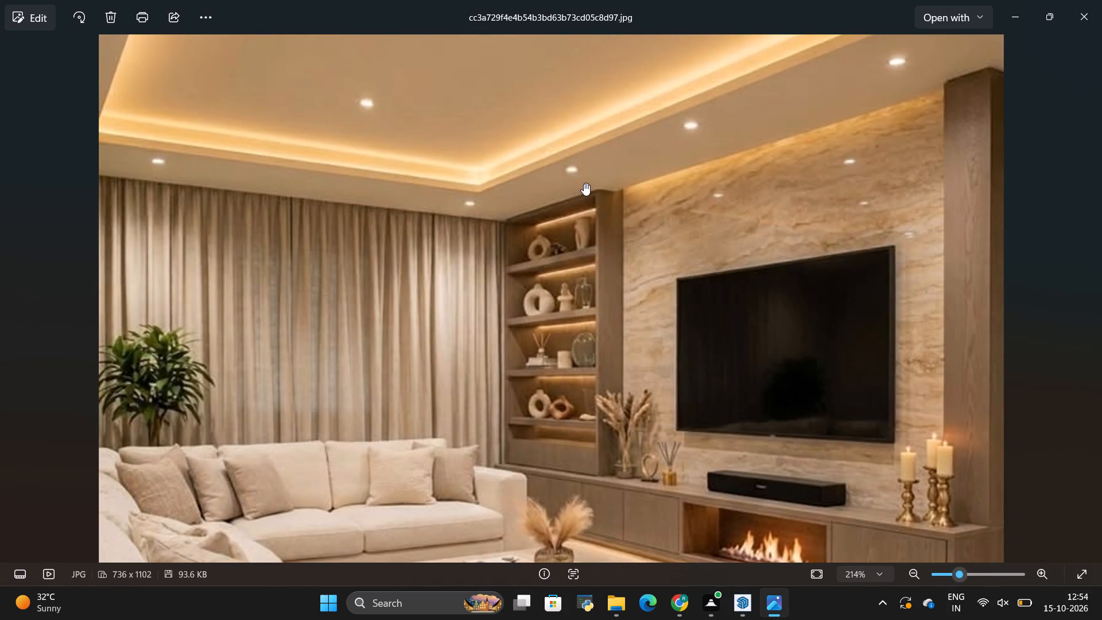
pyautogui.scroll(3, 589, 206)
pyautogui.scroll(-4, 594, 204)
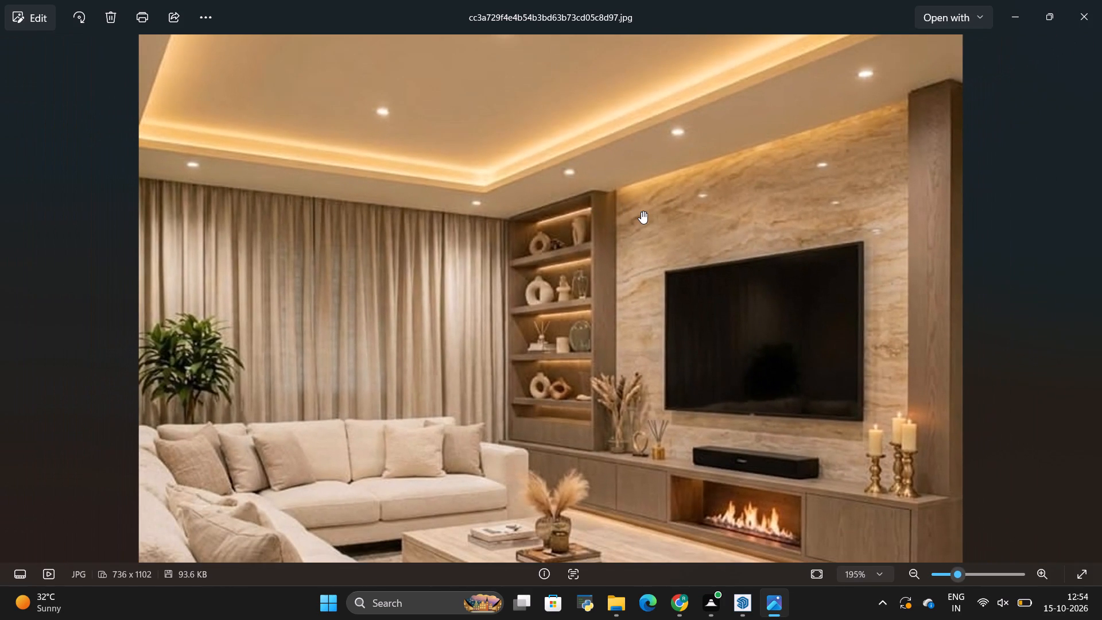
pyautogui.hotkey('alt', 'Tab')
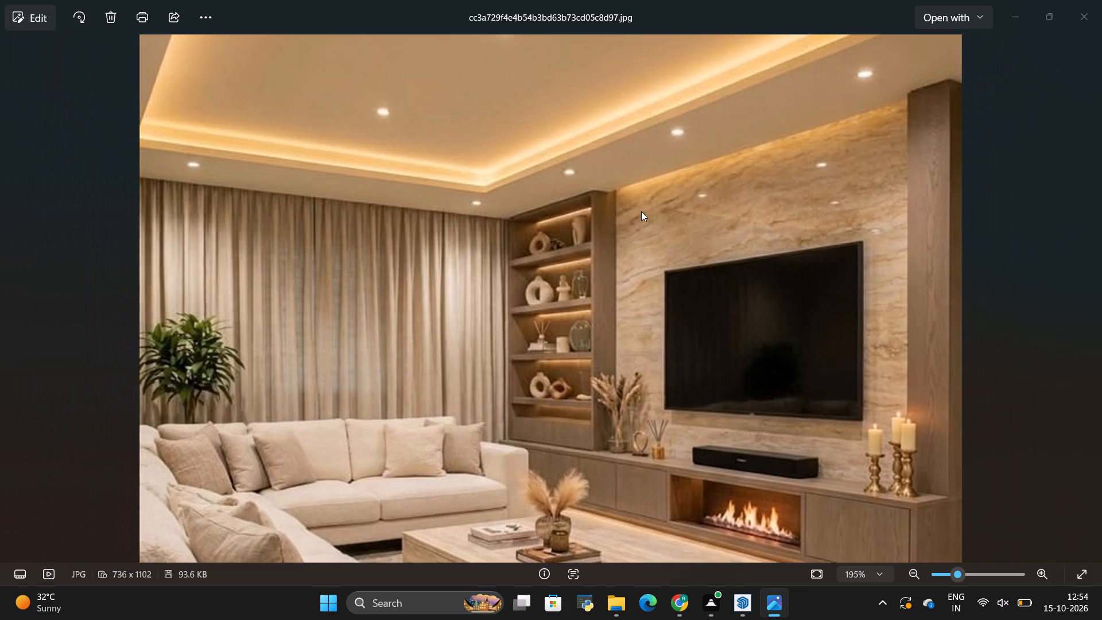
pyautogui.hotkey('alt', 'Tab')
pyautogui.hotkey('alt', 'Tab')
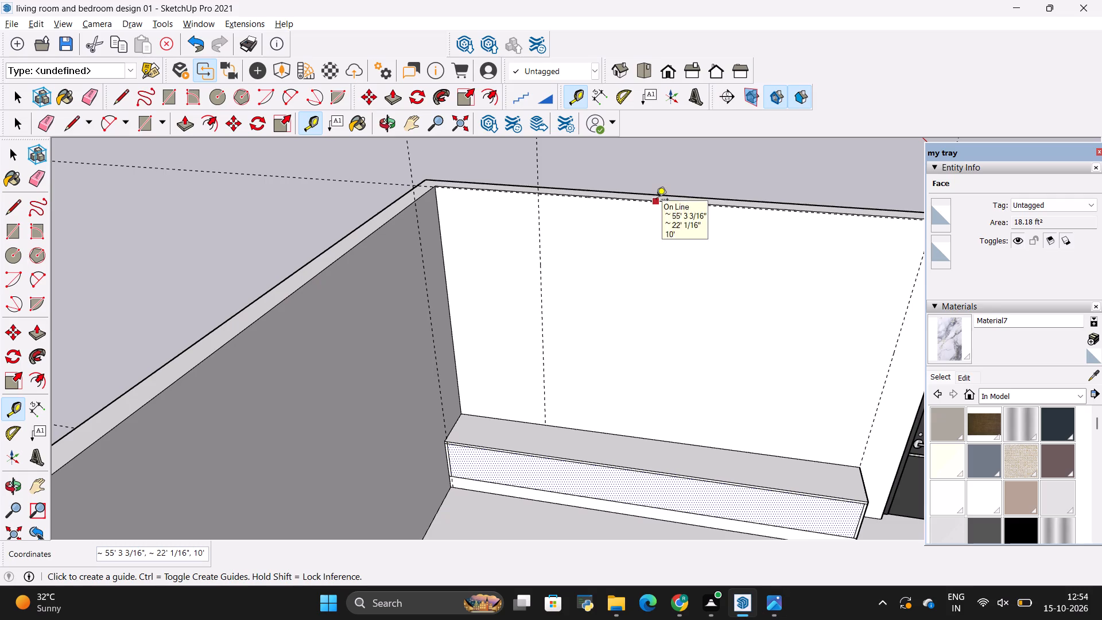
pyautogui.hotkey('alt', 'Tab')
pyautogui.hotkey('alt', 'Tab')
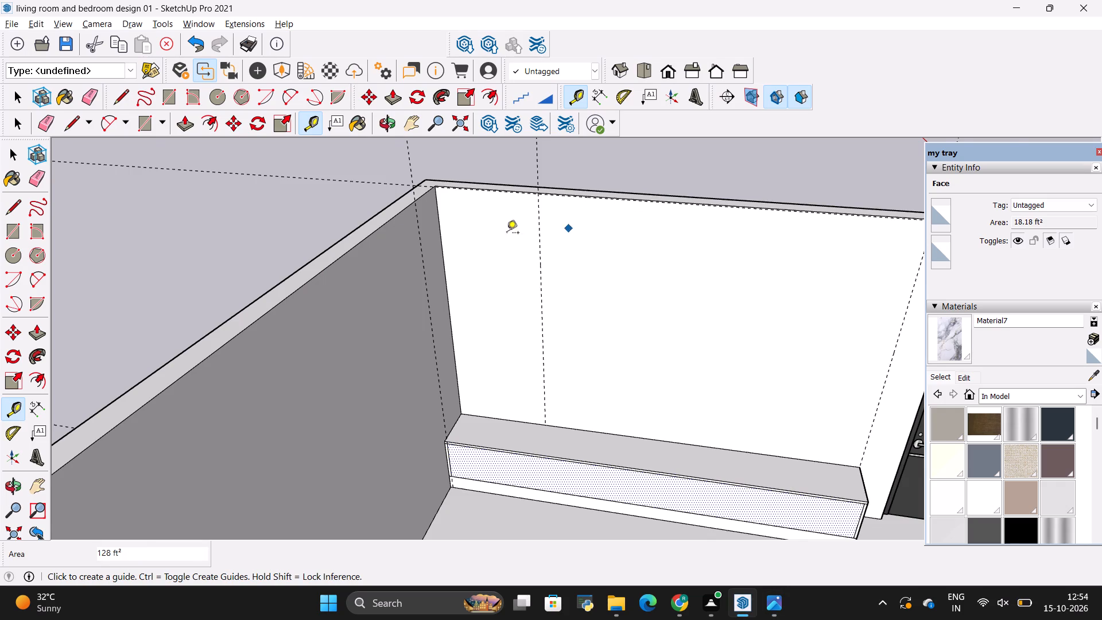
pyautogui.scroll(1, 495, 233)
pyautogui.scroll(-3, 495, 233)
pyautogui.moveTo(551, 243); pyautogui.dragTo(568, 239, button='middle')
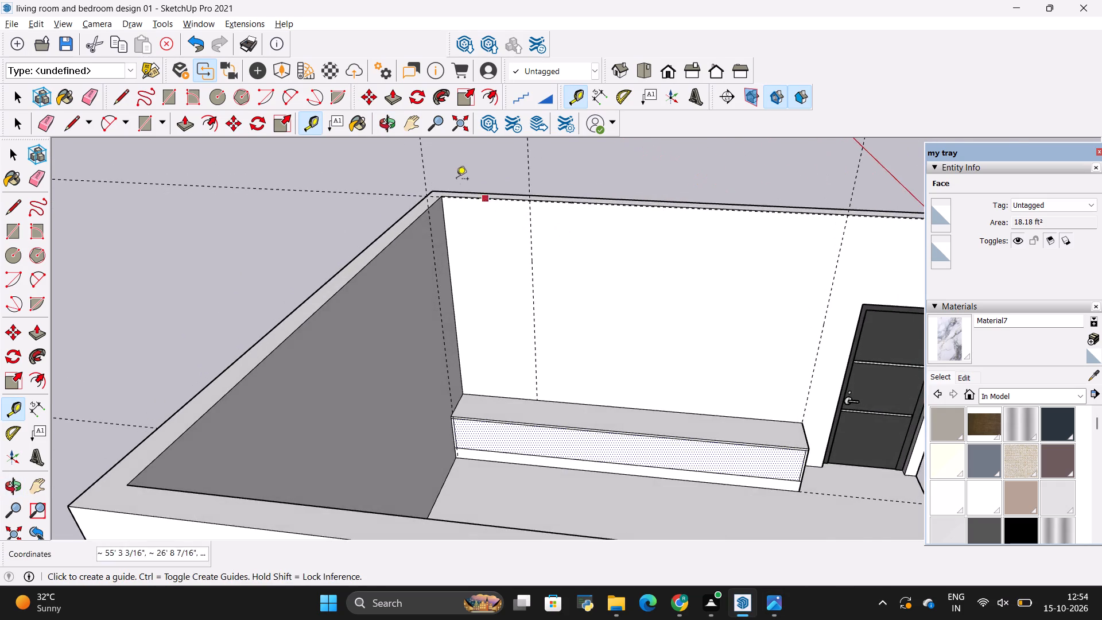
pyautogui.scroll(2, 456, 175)
pyautogui.moveTo(610, 247); pyautogui.dragTo(599, 231, button='middle')
pyautogui.hotkey('alt', 'Tab')
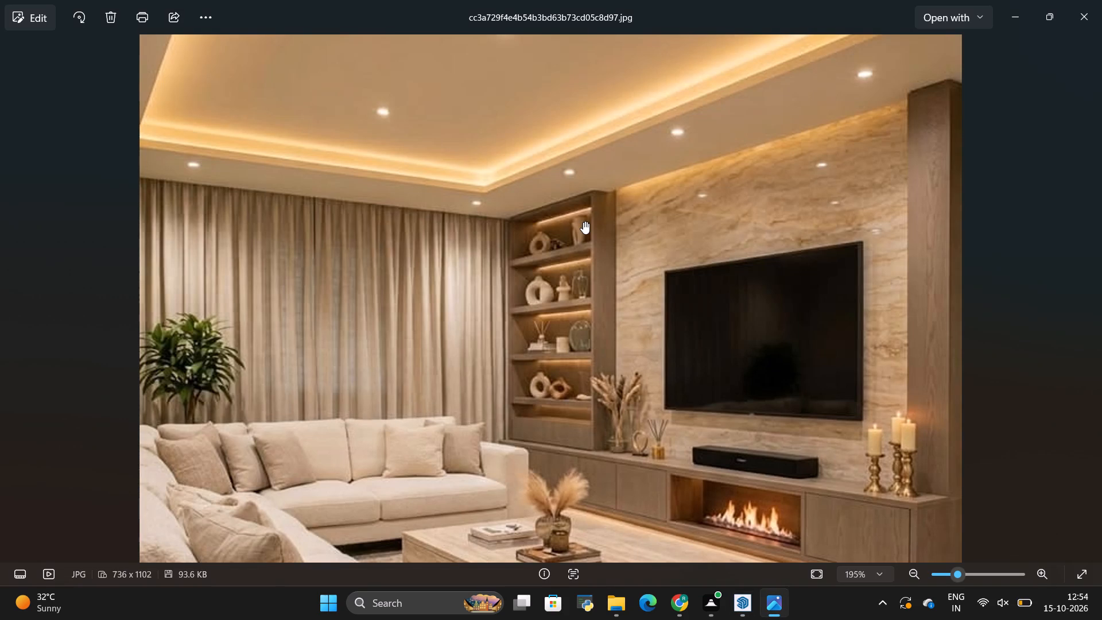
pyautogui.hotkey('alt', 'Tab')
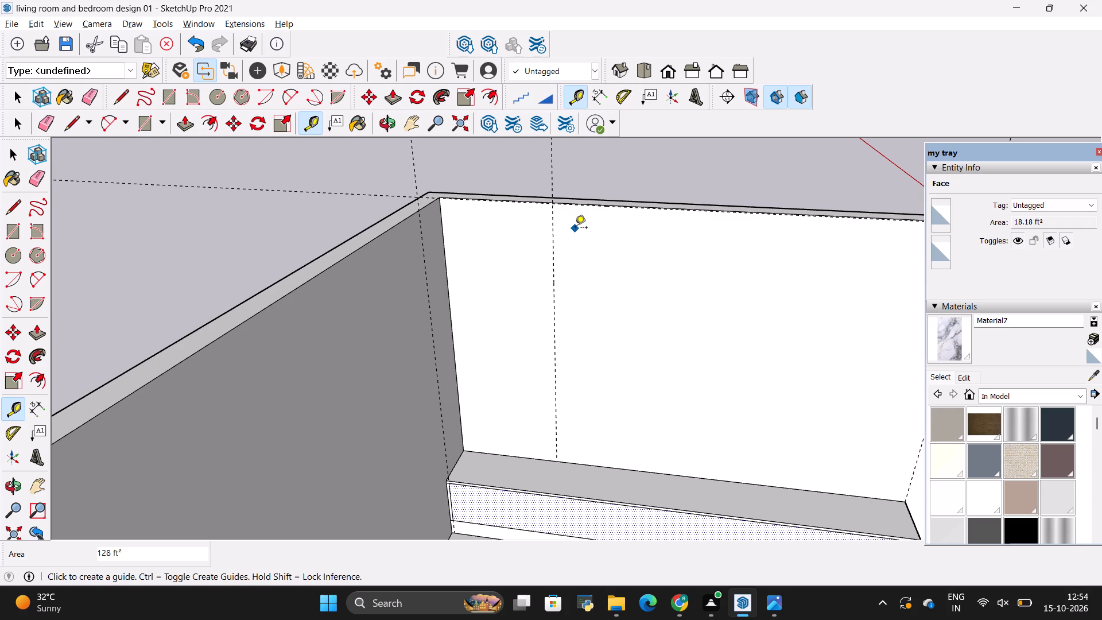
pyautogui.hotkey('alt', 'Tab')
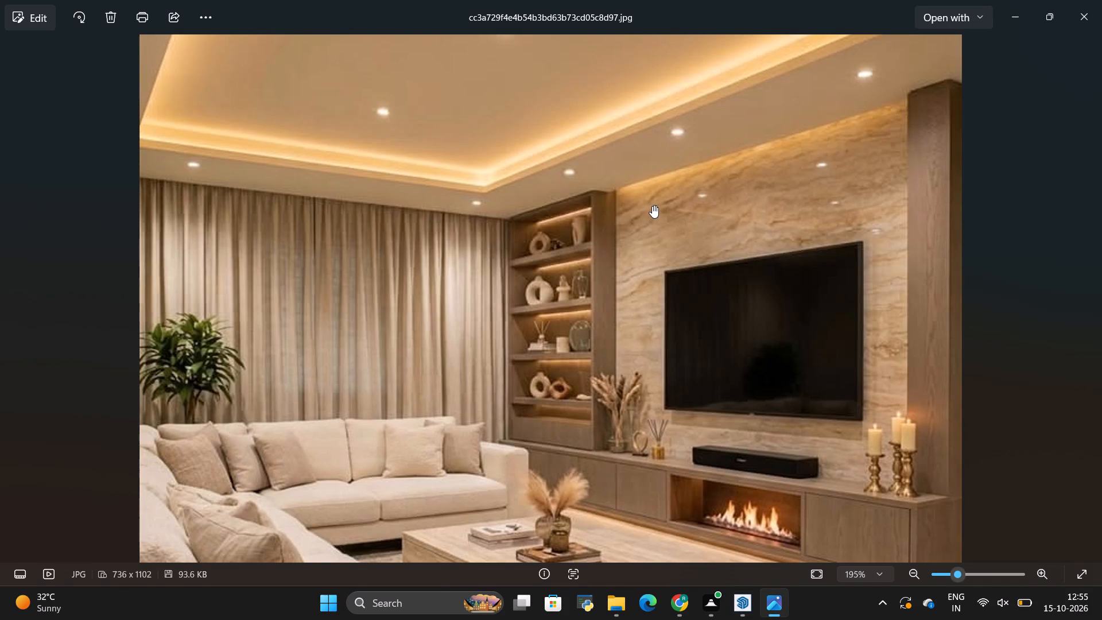
pyautogui.hotkey('alt', 'Tab')
pyautogui.hotkey('alt', 'Tab')
pyautogui.hotkey('alt', 'Tab')
pyautogui.hotkey('alt', 'Tab')
pyautogui.hotkey('alt', 'Tab')
pyautogui.hotkey('alt', 'Tab')
pyautogui.hotkey('alt', 'Tab')
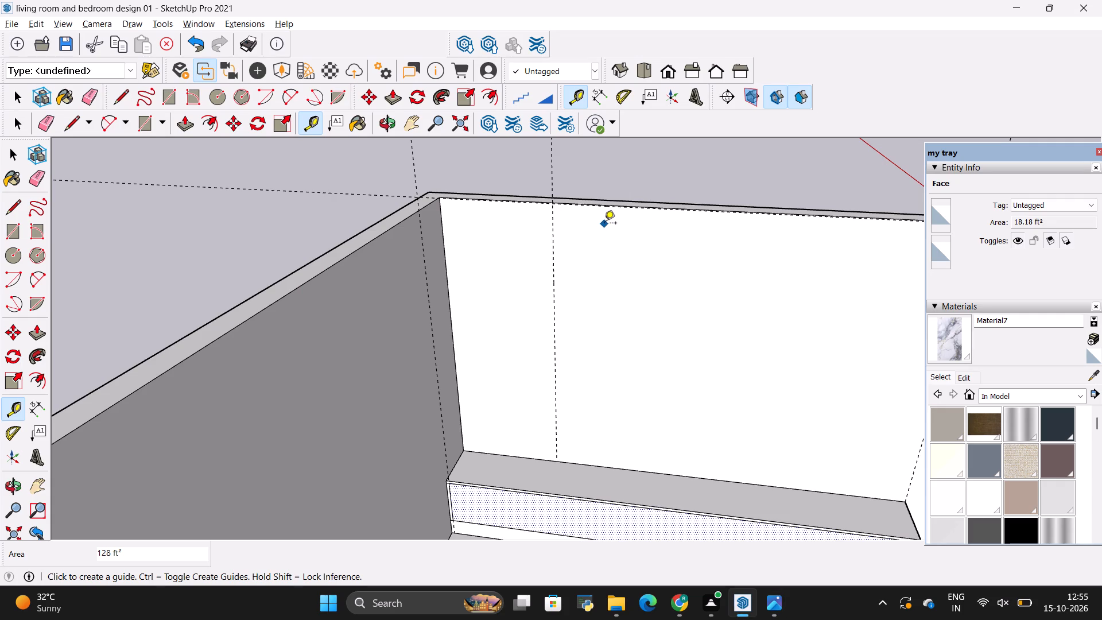
pyautogui.hotkey('alt', 'Tab')
pyautogui.hotkey('alt', 'Tab')
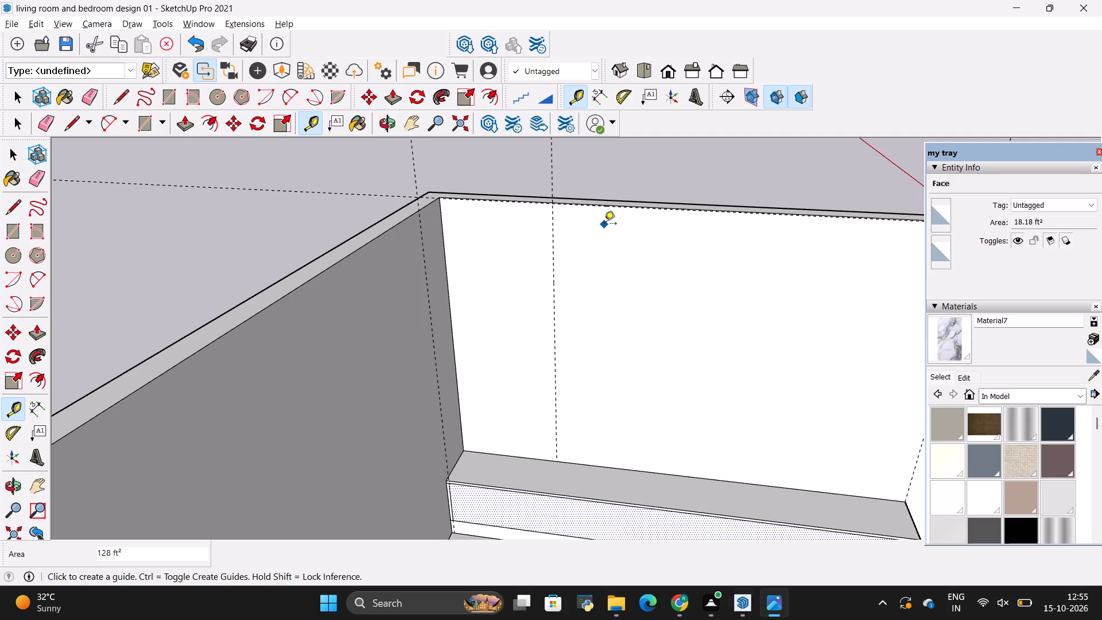
pyautogui.hotkey('alt', 'Tab')
pyautogui.scroll(1, 596, 237)
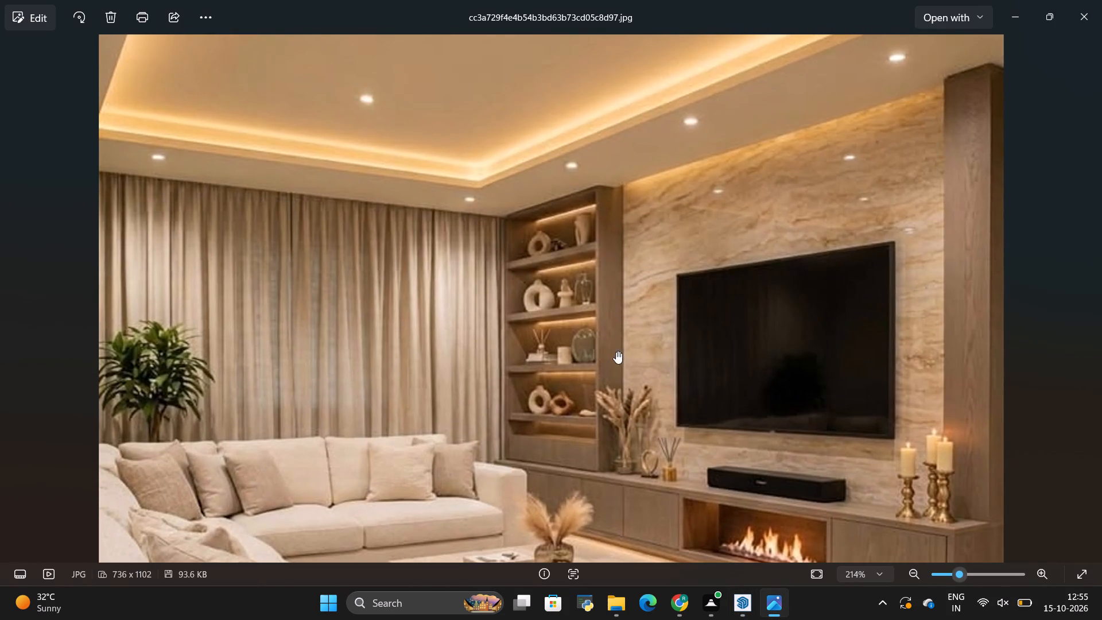
pyautogui.hotkey('alt', 'Tab')
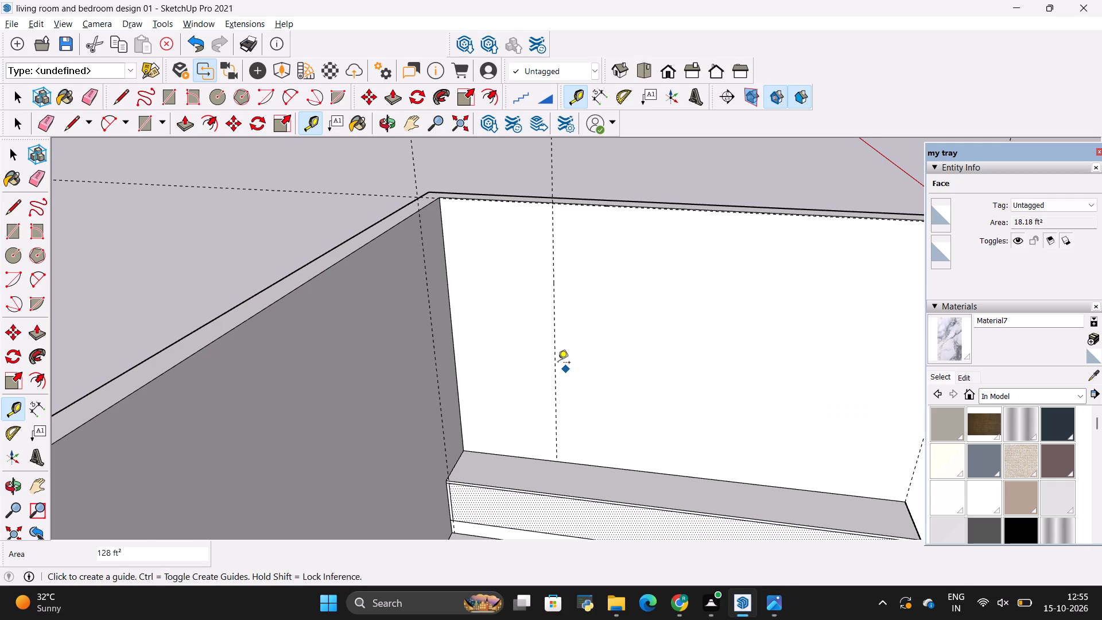
pyautogui.hotkey('alt', 'Tab')
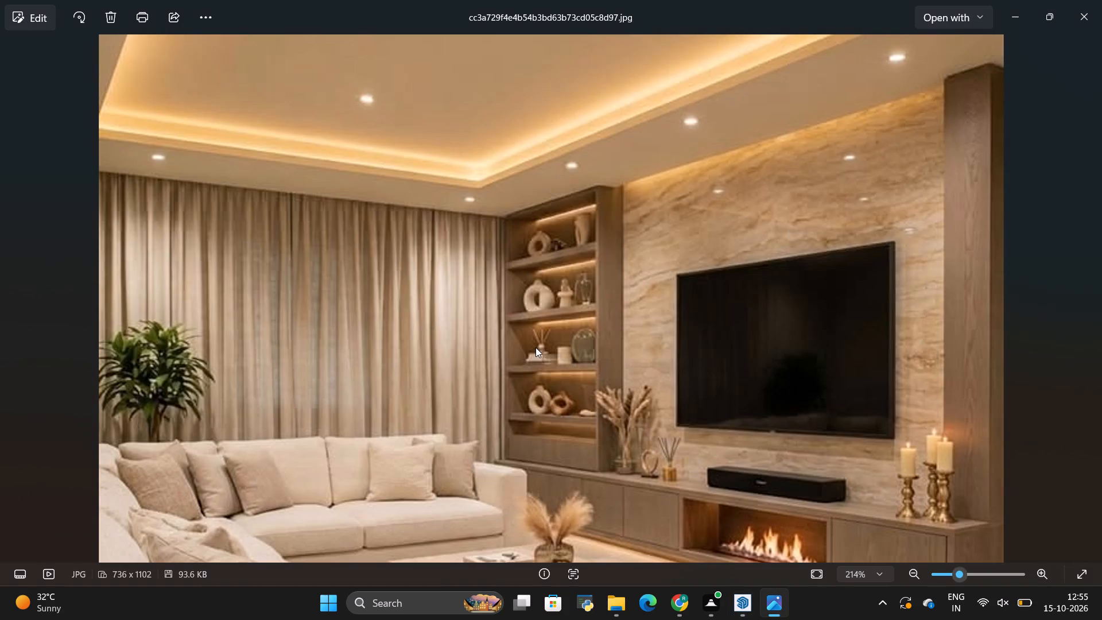
# Draw a 3' by 8' rectangle on the wall behind the console, from the vertical guide at console-top level to the wall's top room corner.
pyautogui.hotkey('alt', 'Tab')
pyautogui.moveTo(536, 346); pyautogui.dragTo(558, 350, button='middle')
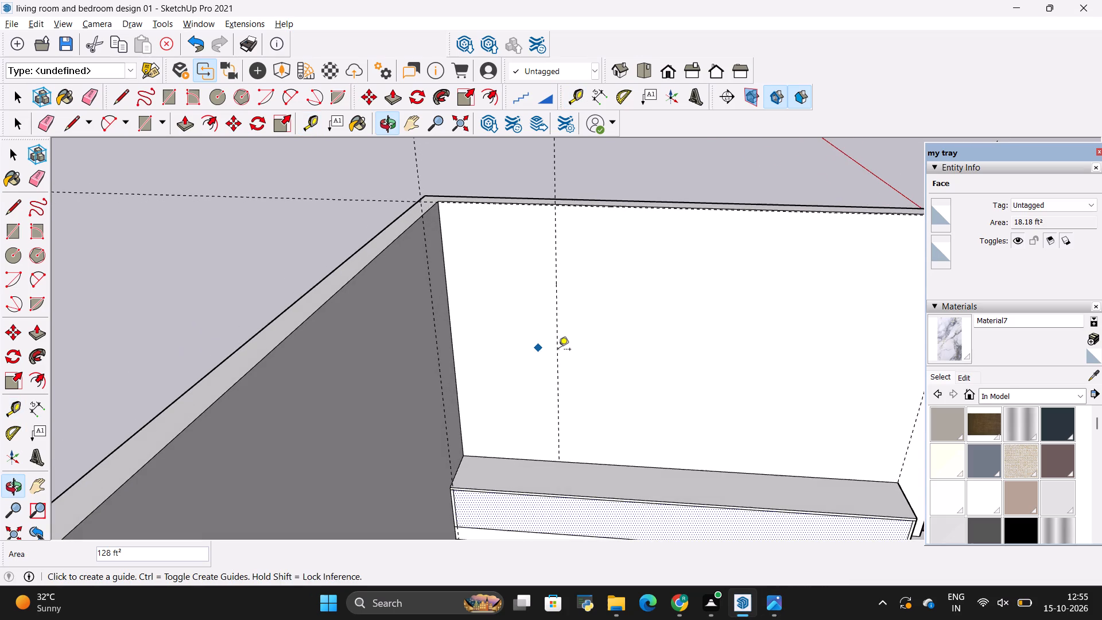
pyautogui.press('r')
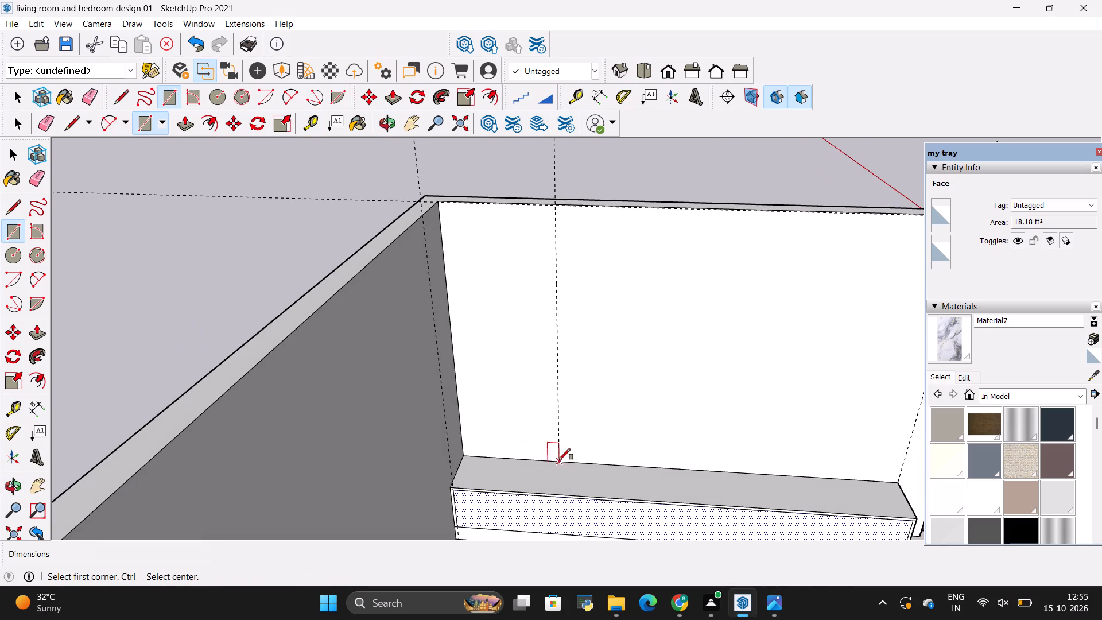
pyautogui.click(561, 464)
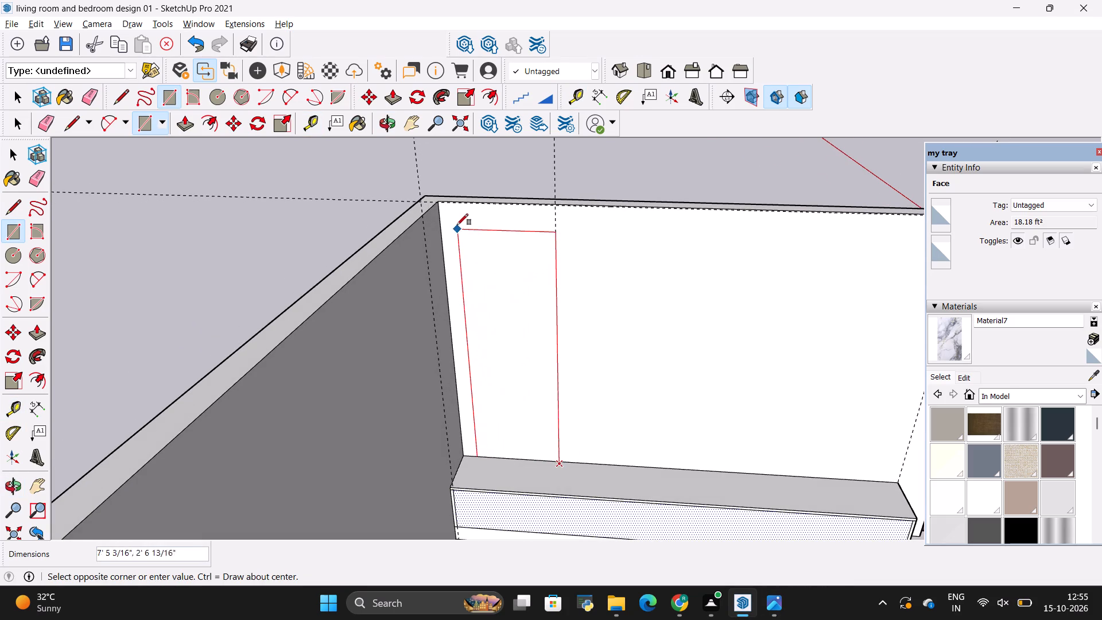
pyautogui.click(443, 202)
pyautogui.press('space')
pyautogui.click(540, 282)
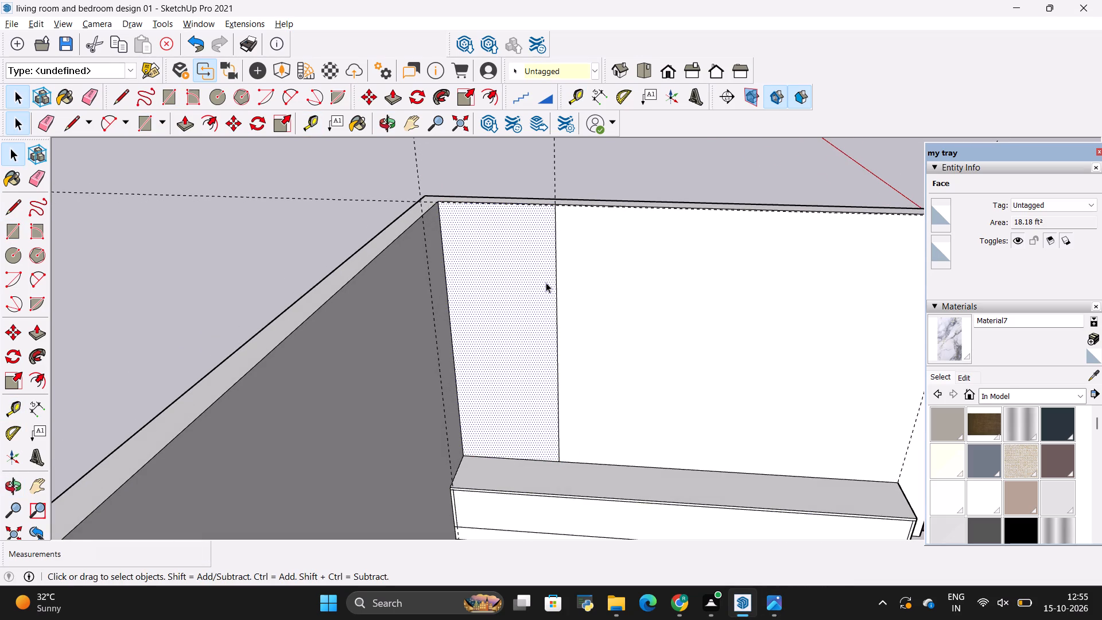
pyautogui.hotkey('alt', 'Tab')
pyautogui.hotkey('alt', 'Tab')
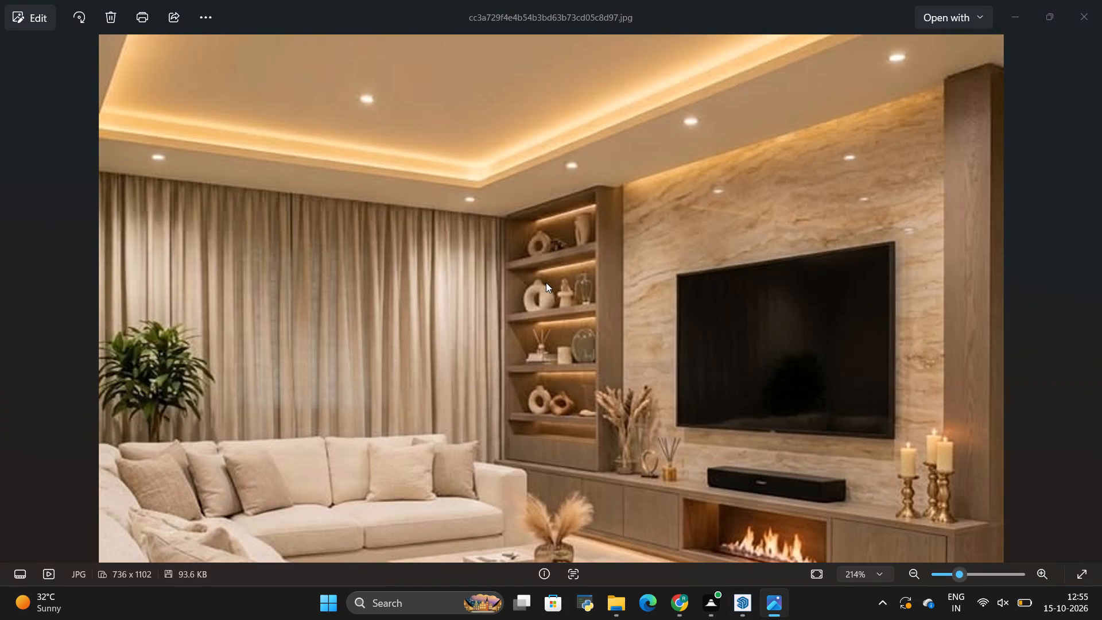
# Erase the horizontal guide running just below the top edge of the wall behind the console.
pyautogui.scroll(10, 546, 198)
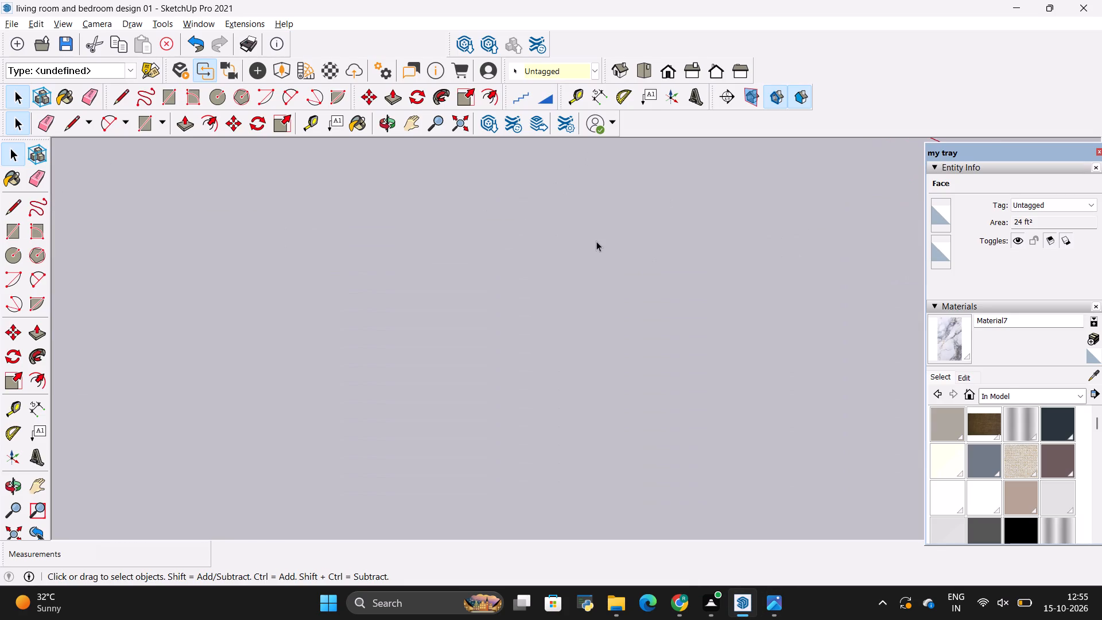
pyautogui.scroll(-4, 597, 239)
pyautogui.moveTo(612, 342); pyautogui.dragTo(662, 445, button='middle')
pyautogui.moveTo(581, 275); pyautogui.dragTo(583, 331, button='middle')
pyautogui.scroll(3, 551, 285)
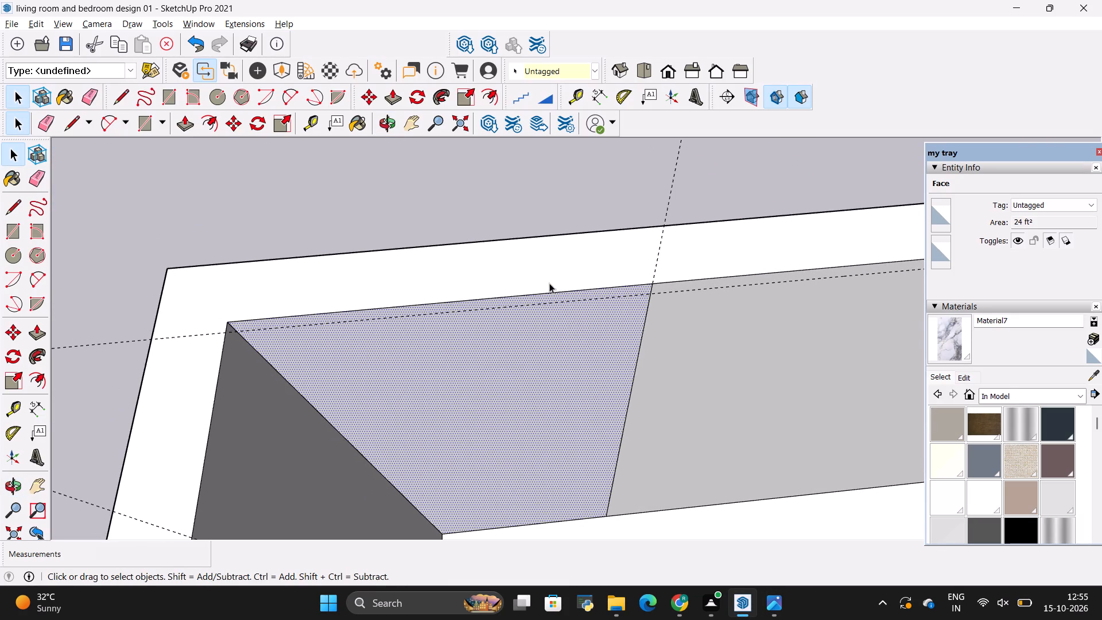
pyautogui.press('e')
pyautogui.moveTo(552, 299); pyautogui.dragTo(558, 304)
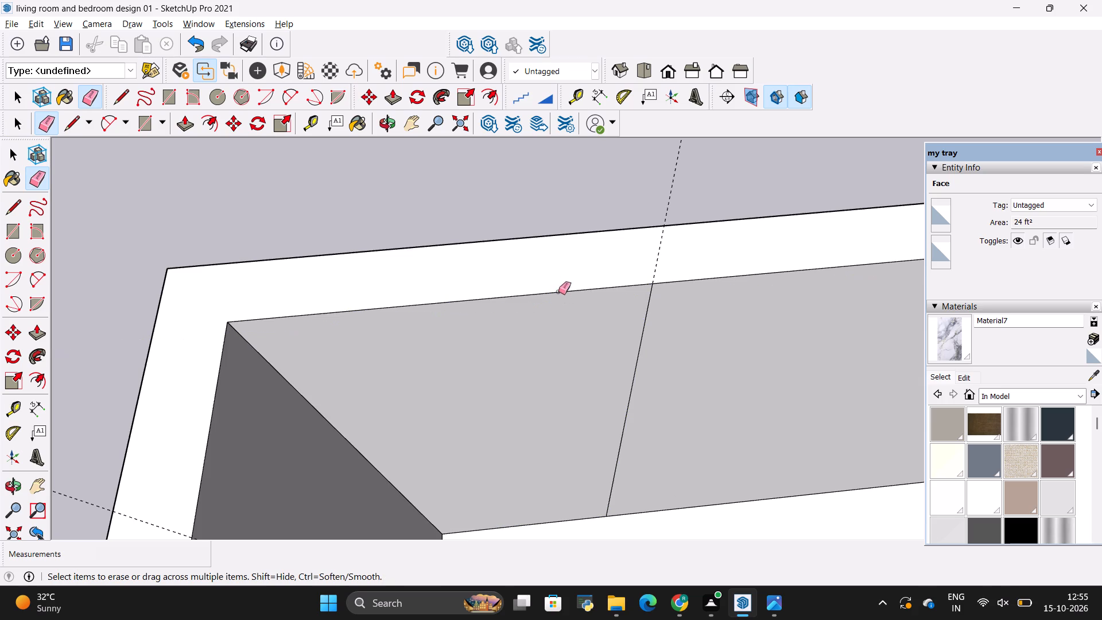
pyautogui.press('space')
pyautogui.click(560, 271)
# Place a horizontal guide 1" below the top edge of the shelf unit rectangle.
pyautogui.scroll(-4, 547, 284)
pyautogui.moveTo(547, 338); pyautogui.dragTo(514, 240, button='middle')
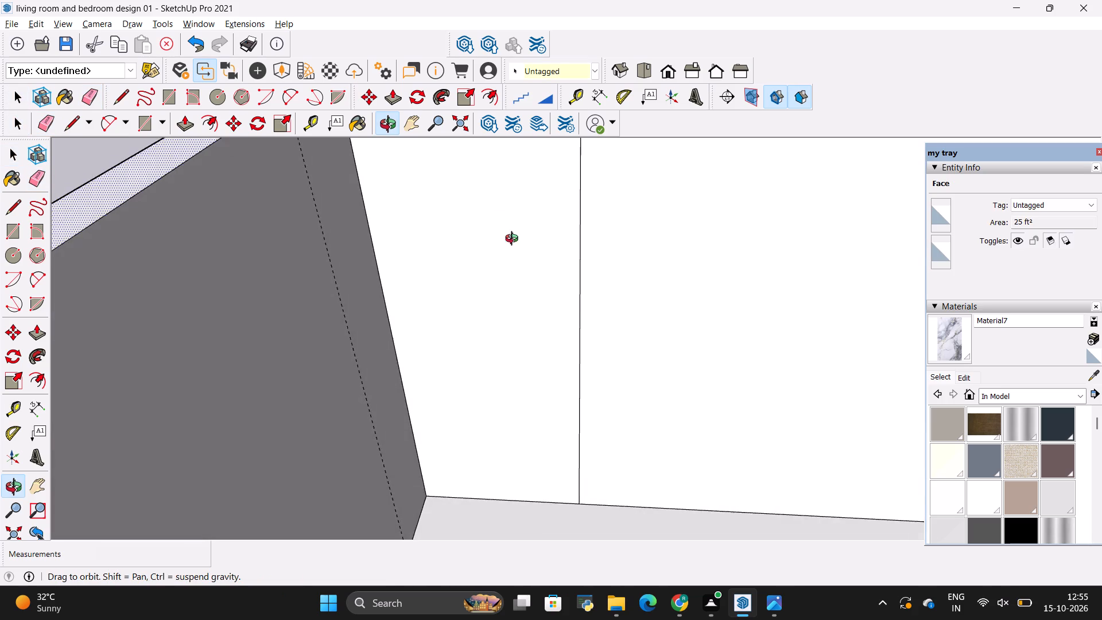
pyautogui.moveTo(514, 240); pyautogui.dragTo(518, 250, button='middle')
pyautogui.scroll(-5, 523, 272)
pyautogui.scroll(6, 546, 171)
pyautogui.moveTo(588, 268); pyautogui.dragTo(591, 228, button='middle')
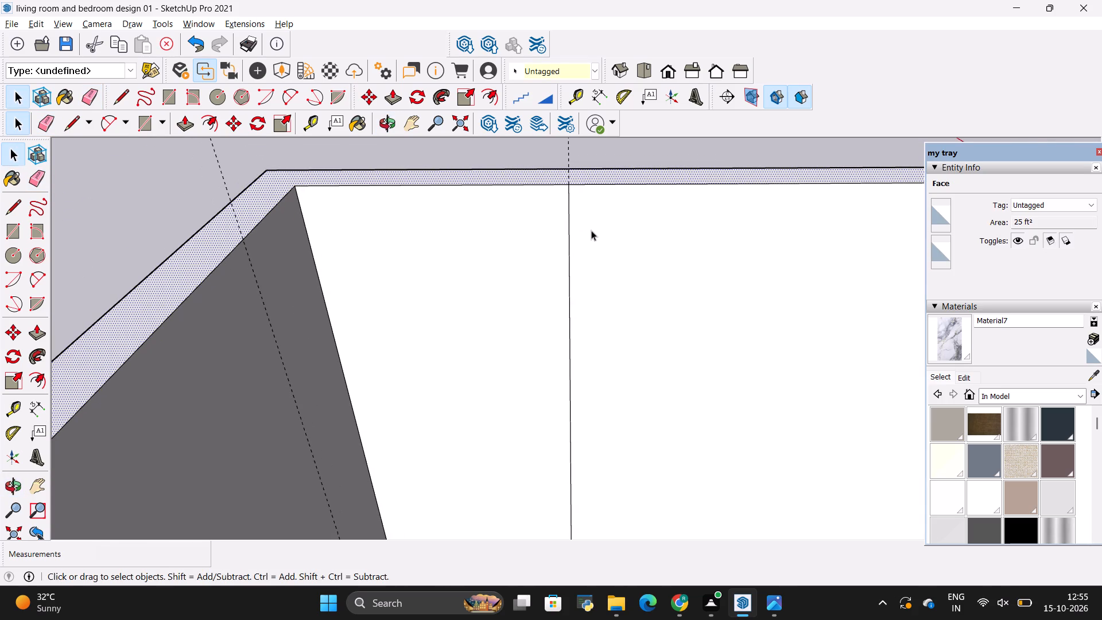
pyautogui.press('t')
pyautogui.click(542, 187)
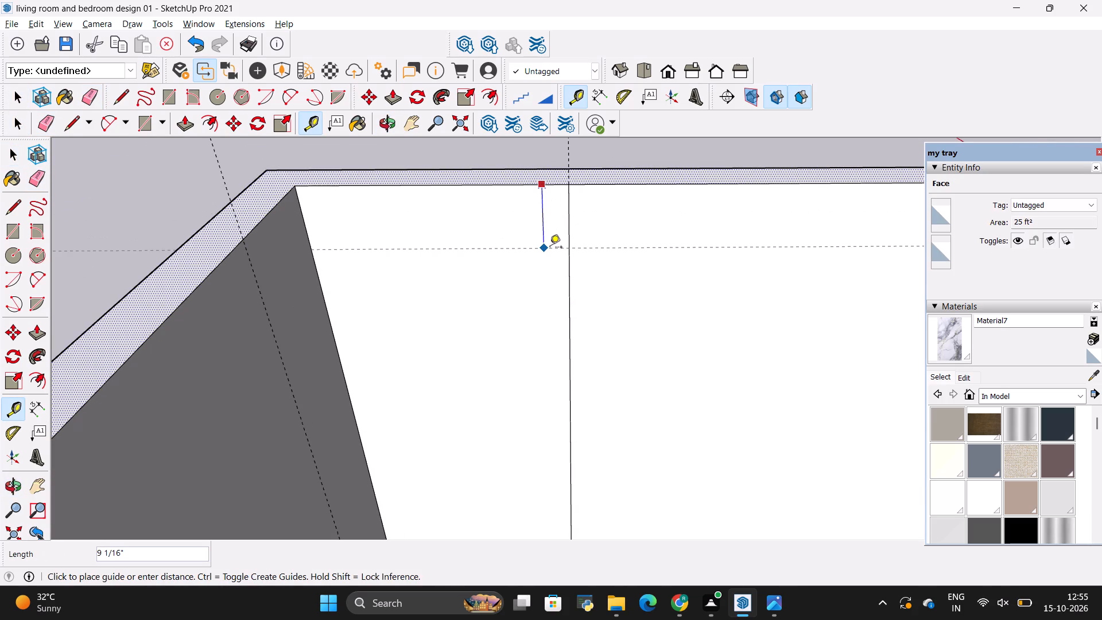
pyautogui.press('BackSpace')
pyautogui.write('1"')
pyautogui.press('Return')
# Place vertical guides 1" inside the shelf unit rectangle's two side edges, at the TV wall side and at the room corner.
pyautogui.click(567, 227)
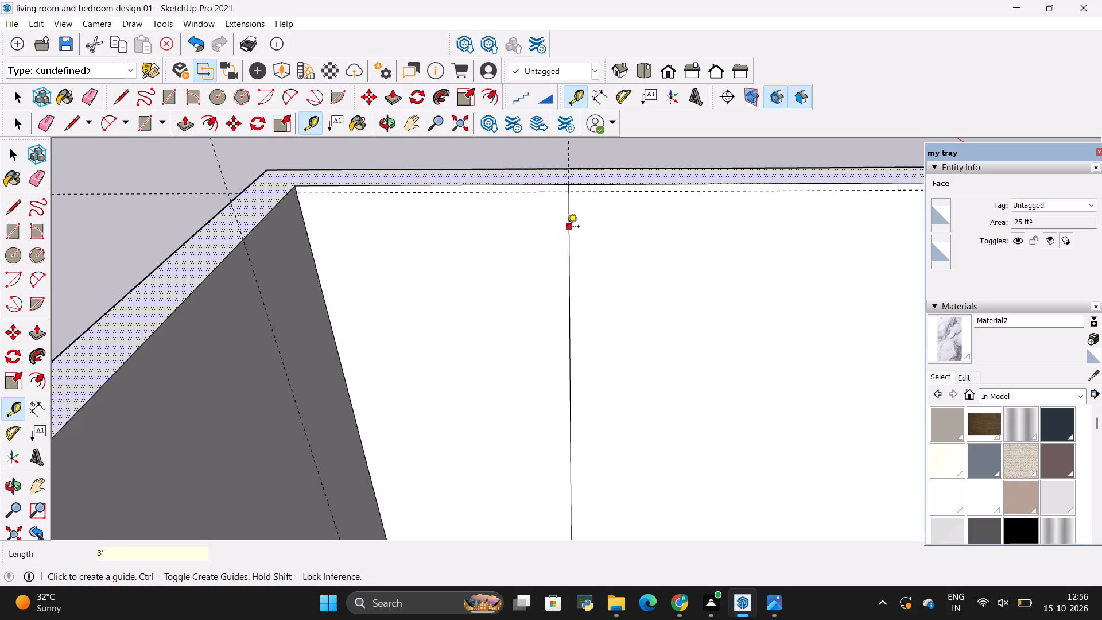
pyautogui.press('BackSpace')
pyautogui.write('1"')
pyautogui.press('Return')
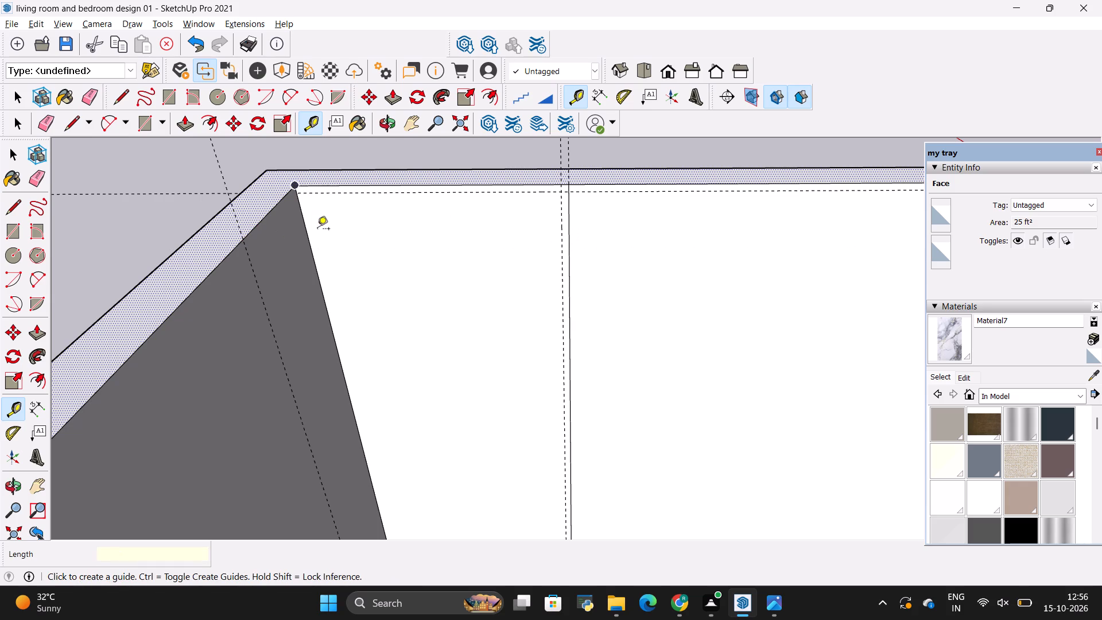
pyautogui.click(304, 230)
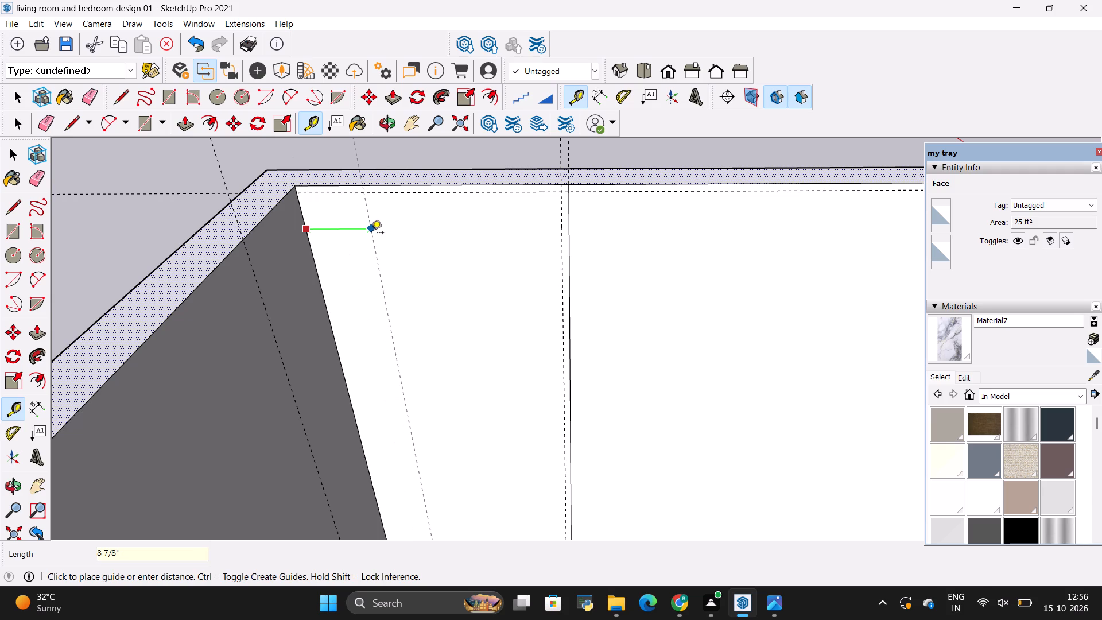
pyautogui.press('BackSpace')
pyautogui.write('1"')
pyautogui.press('Return')
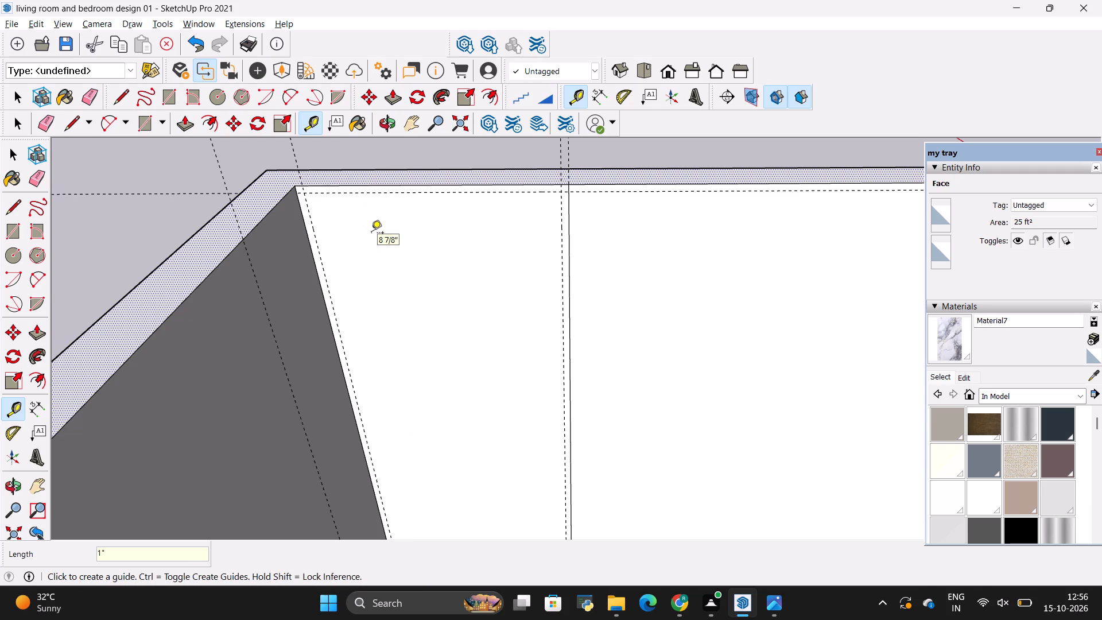
# Place a horizontal guide 1" above the bottom edge of the shelf unit rectangle, along the console top.
pyautogui.scroll(-9, 435, 257)
pyautogui.scroll(5, 474, 442)
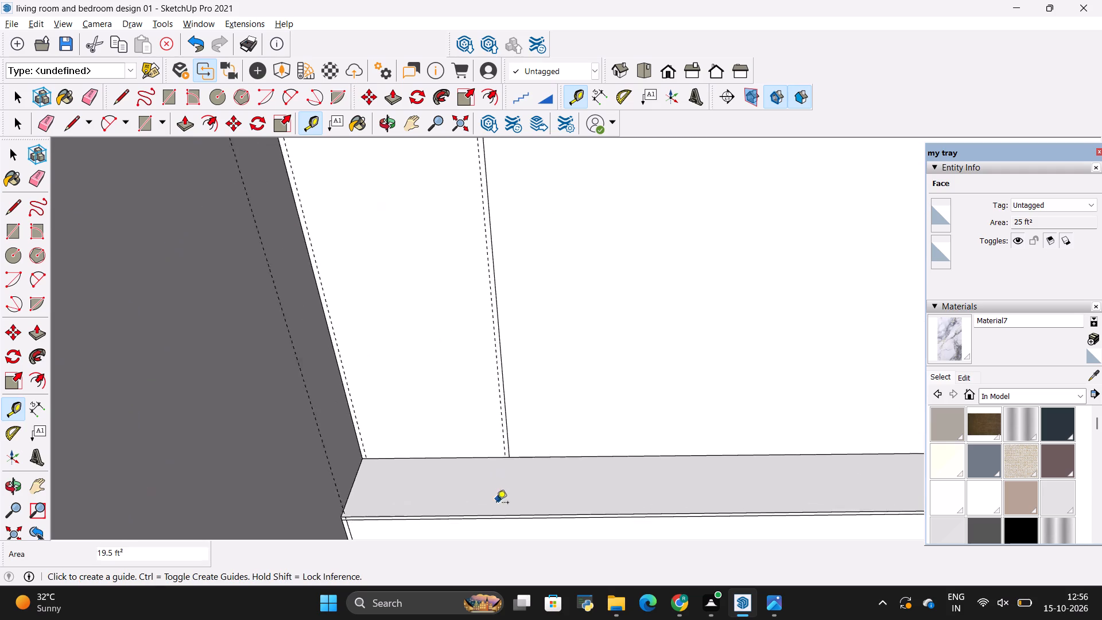
pyautogui.scroll(3, 496, 503)
pyautogui.moveTo(441, 448); pyautogui.dragTo(463, 392, button='middle')
pyautogui.scroll(4, 439, 443)
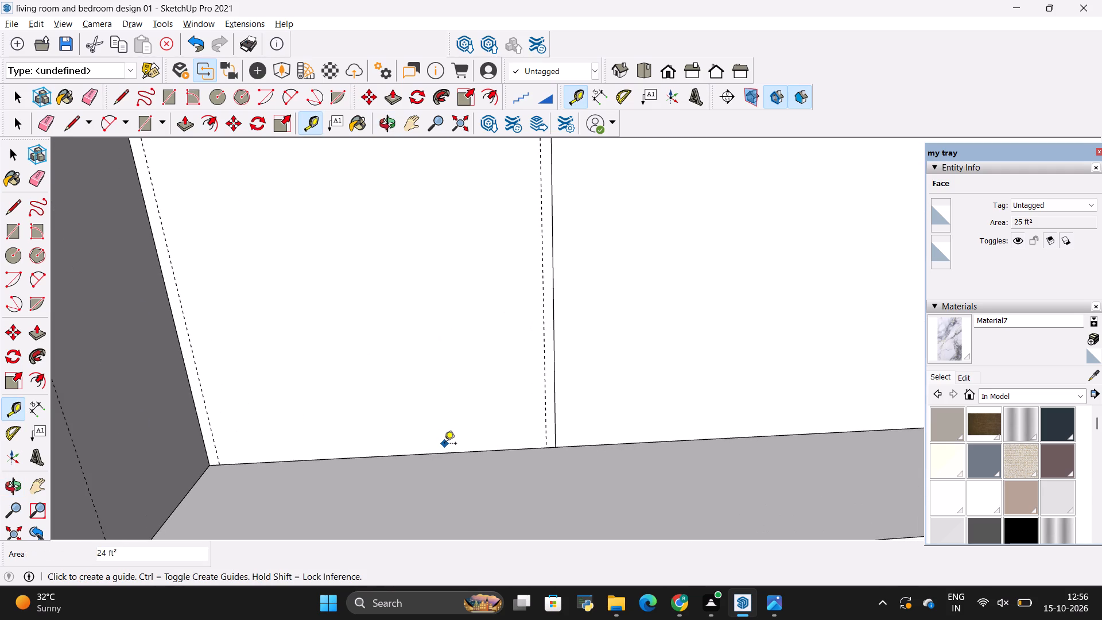
pyautogui.click(455, 454)
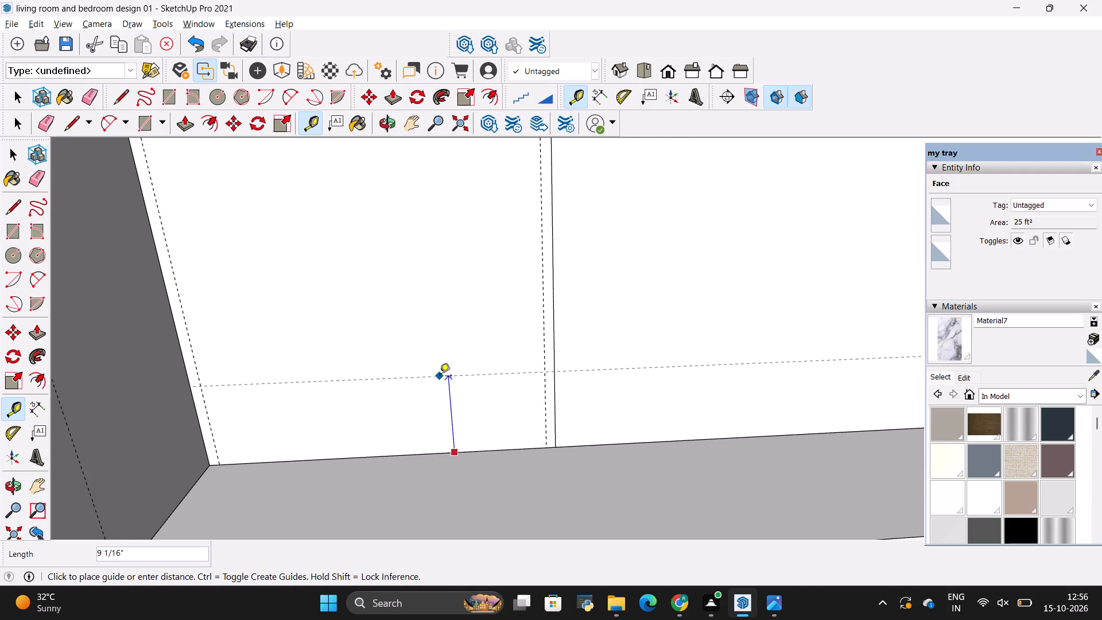
pyautogui.press('BackSpace')
pyautogui.write('1"')
pyautogui.hotkey('shift', 'Return')
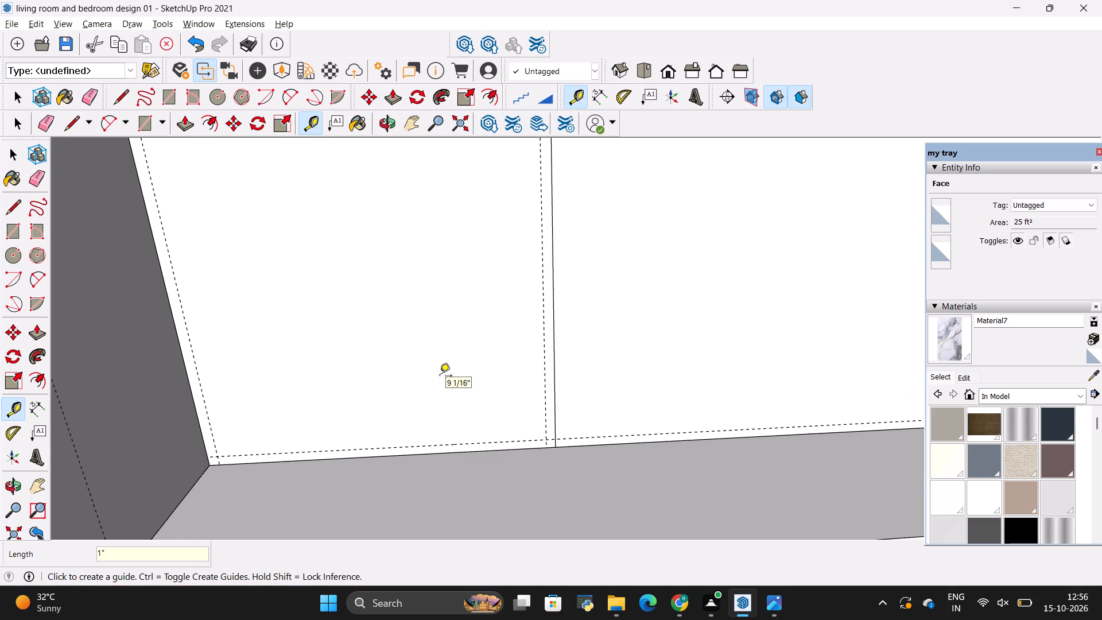
# Draw an inner 2' 10" by 7' 10" rectangle between the guides inside the shelf unit outline, checking the shelf unit in the reference photo.
pyautogui.scroll(-3, 441, 435)
pyautogui.moveTo(437, 282); pyautogui.dragTo(425, 402, button='middle')
pyautogui.scroll(-8, 432, 403)
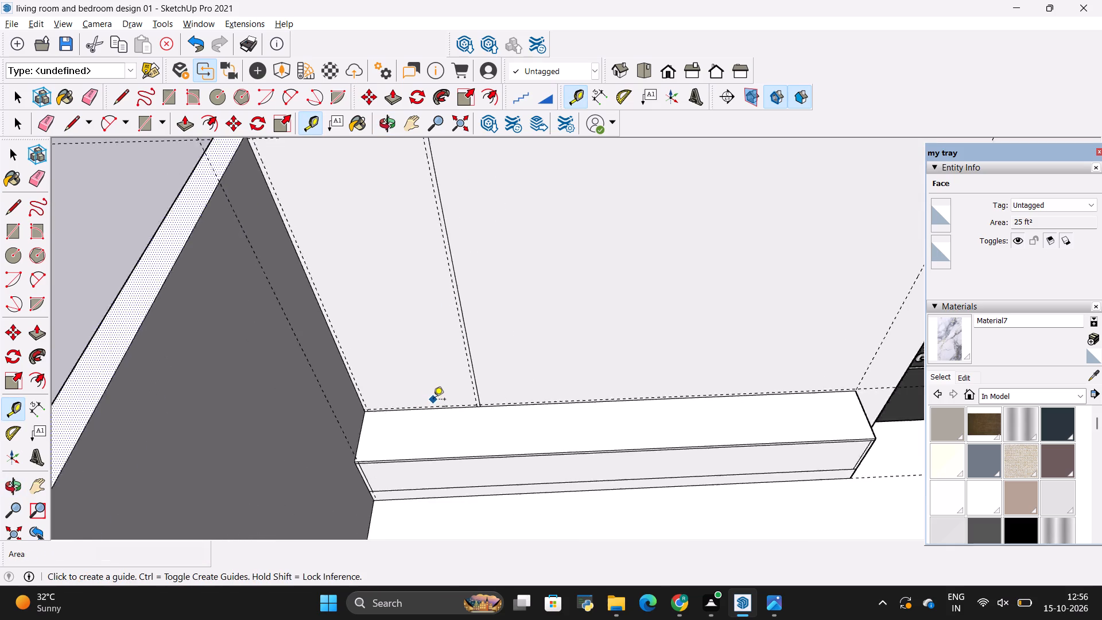
pyautogui.scroll(-7, 433, 400)
pyautogui.scroll(4, 399, 280)
pyautogui.moveTo(421, 367); pyautogui.dragTo(459, 253, button='middle')
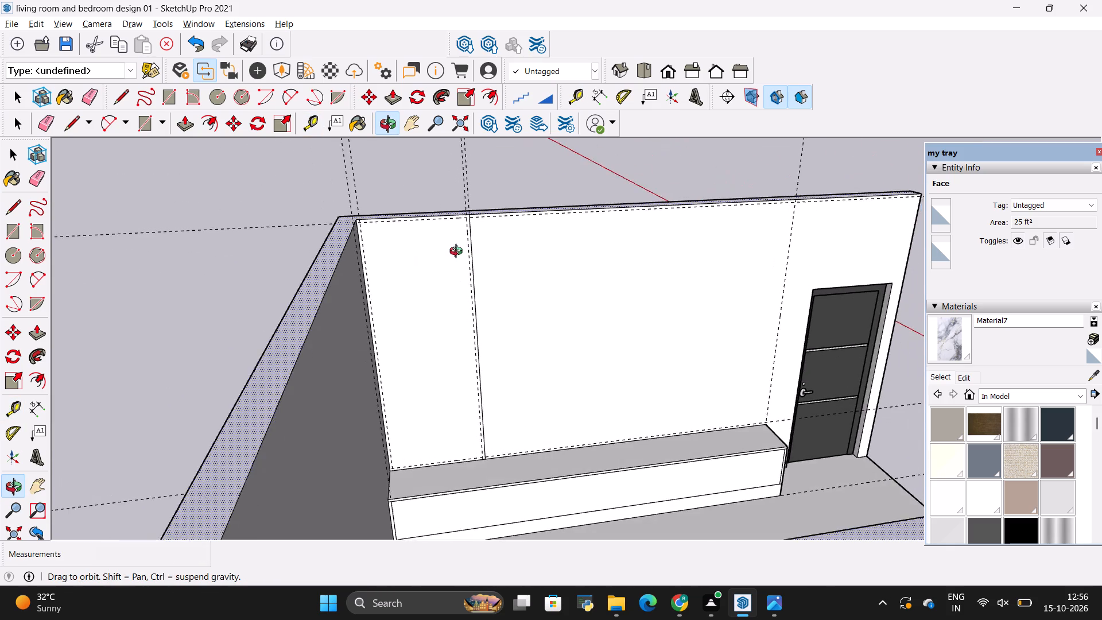
pyautogui.moveTo(459, 253); pyautogui.dragTo(439, 256, button='middle')
pyautogui.press('r')
pyautogui.scroll(5, 379, 302)
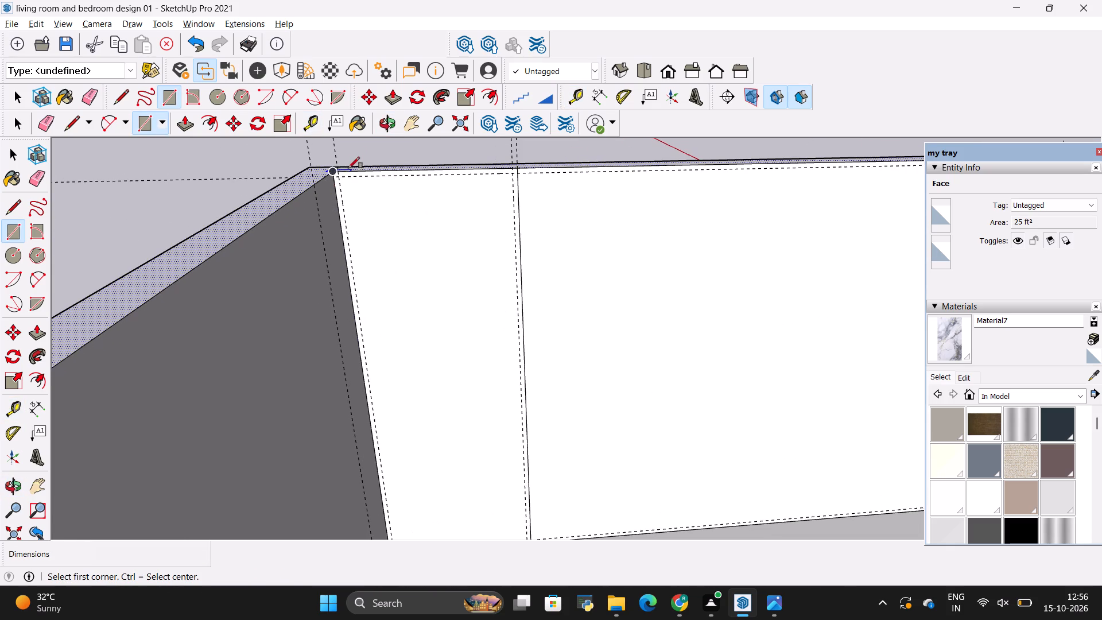
pyautogui.hotkey('alt', 'Tab')
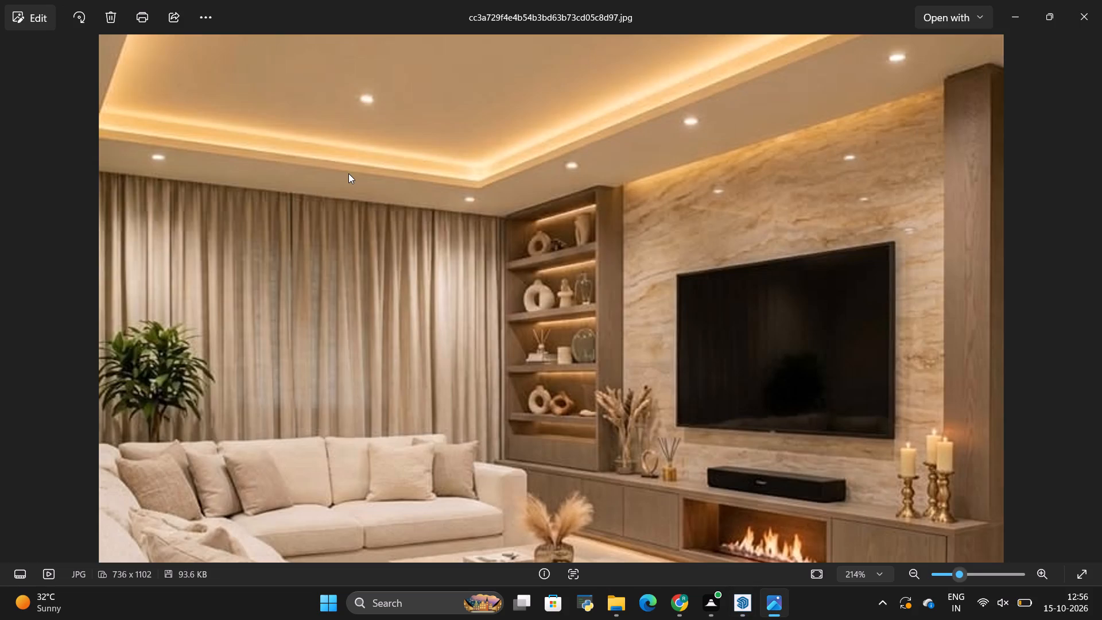
pyautogui.scroll(13, 585, 532)
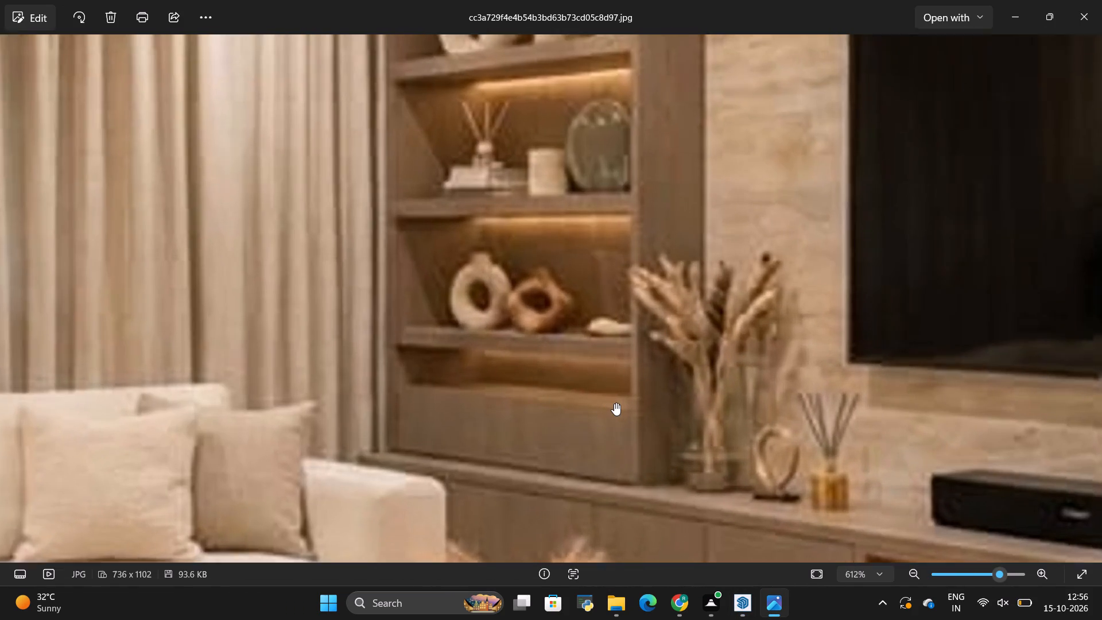
pyautogui.scroll(-8, 688, 476)
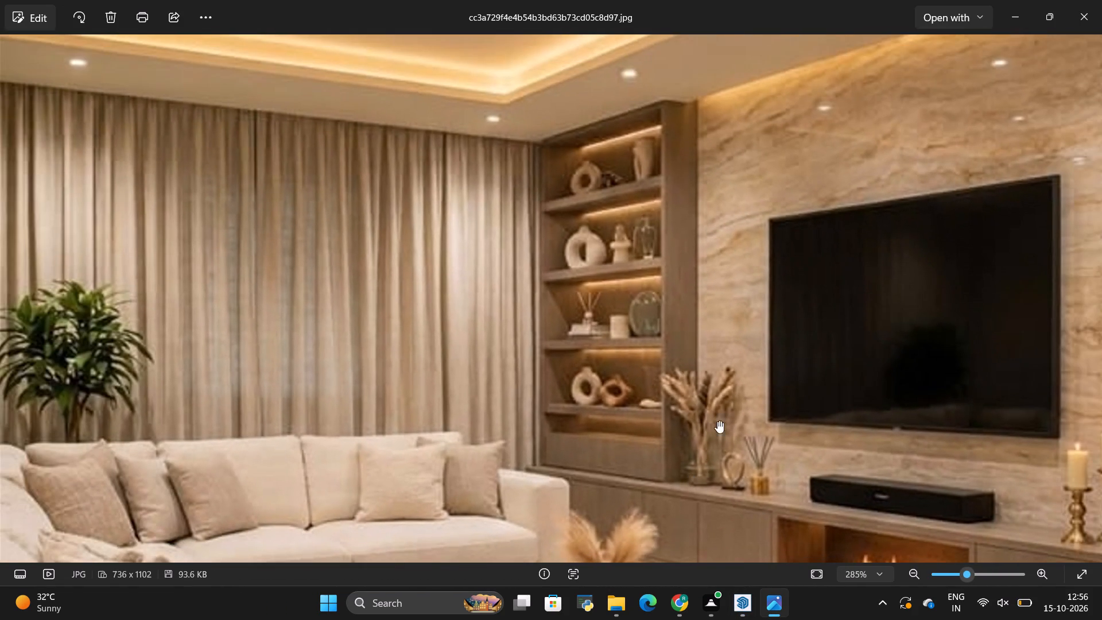
pyautogui.hotkey('alt', 'Tab')
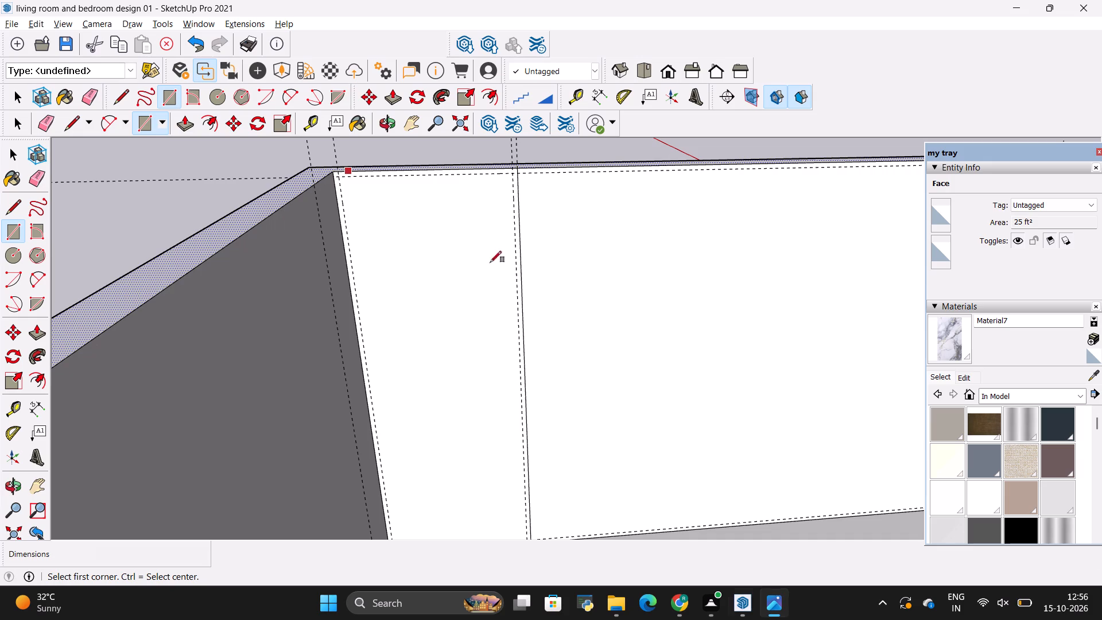
pyautogui.scroll(5, 342, 179)
pyautogui.click(336, 177)
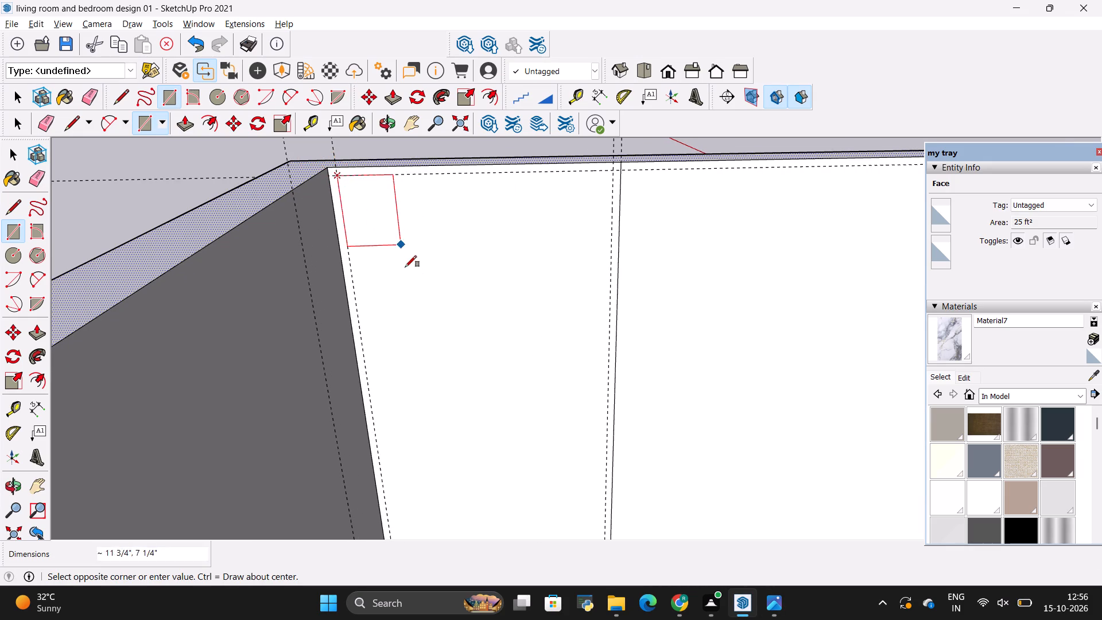
pyautogui.scroll(-8, 386, 250)
pyautogui.scroll(9, 483, 515)
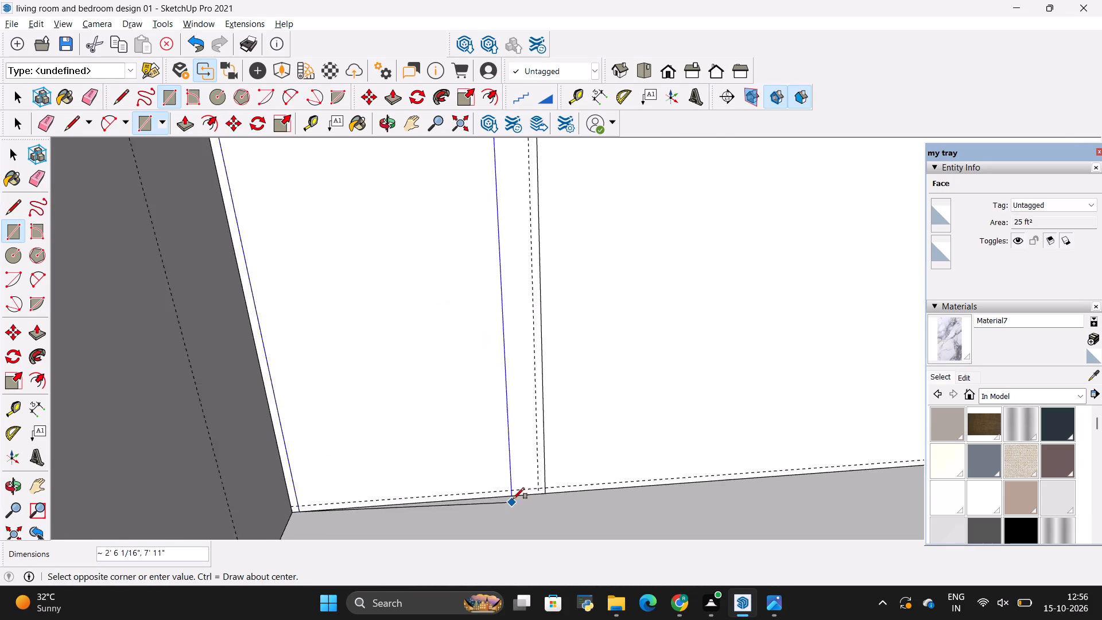
pyautogui.scroll(1, 513, 499)
pyautogui.click(542, 486)
pyautogui.press('space')
pyautogui.click(445, 448)
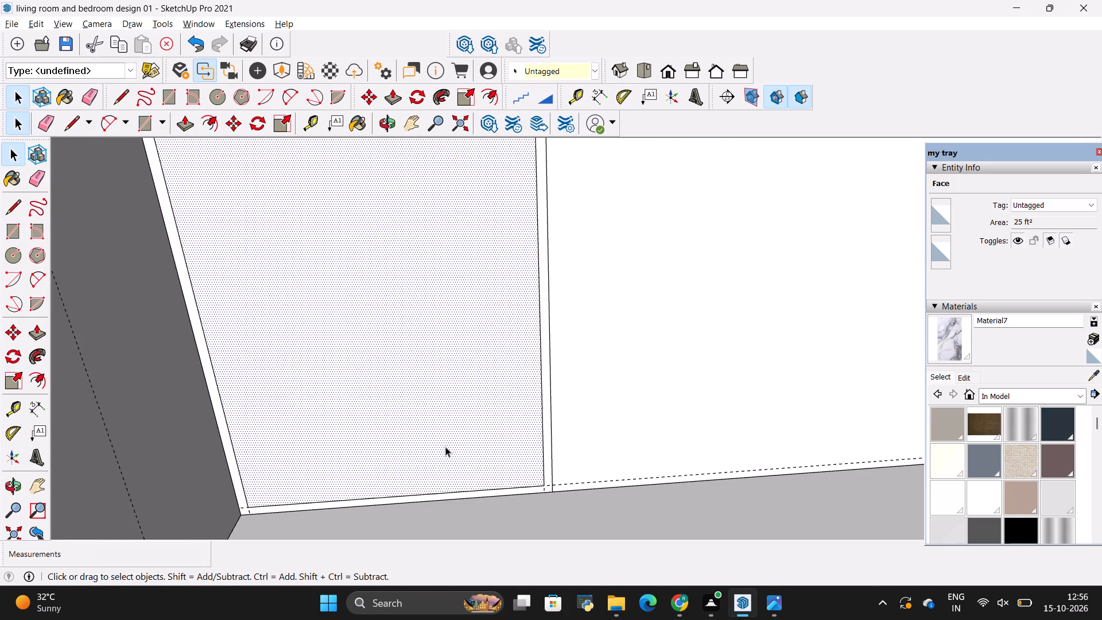
# Divide the inner rectangle's vertical edge nearest the TV wall area into 5 equal segments, following the shelf count in the reference photo.
pyautogui.scroll(-12, 505, 518)
pyautogui.moveTo(484, 394); pyautogui.dragTo(484, 394, button='middle')
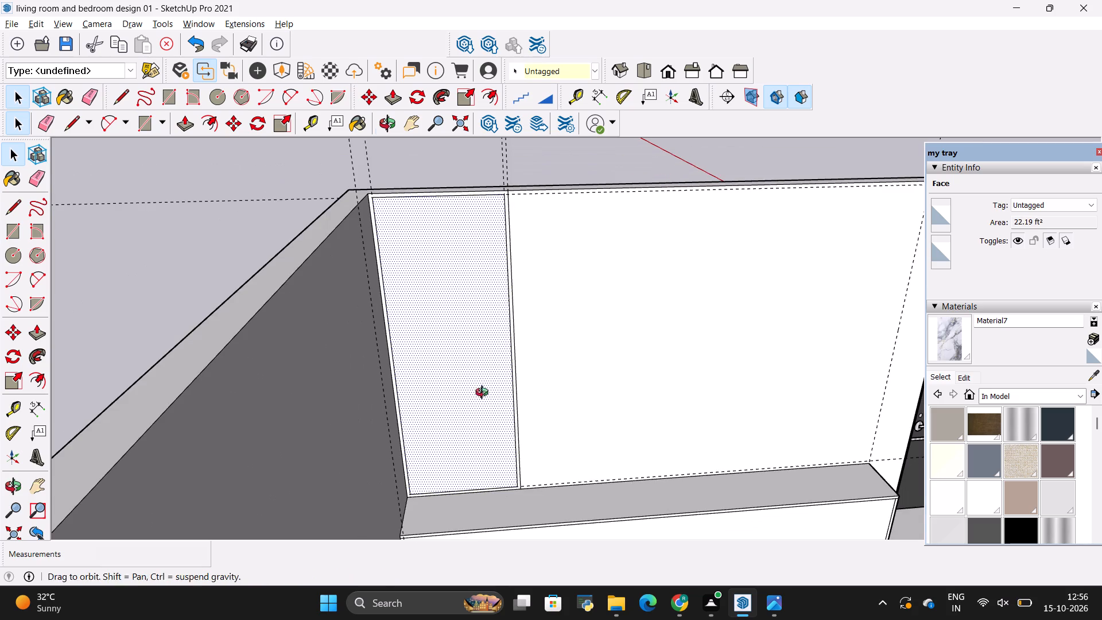
pyautogui.moveTo(484, 394); pyautogui.dragTo(492, 379, button='middle')
pyautogui.hotkey('alt', 'Tab')
pyautogui.hotkey('alt', 'Tab')
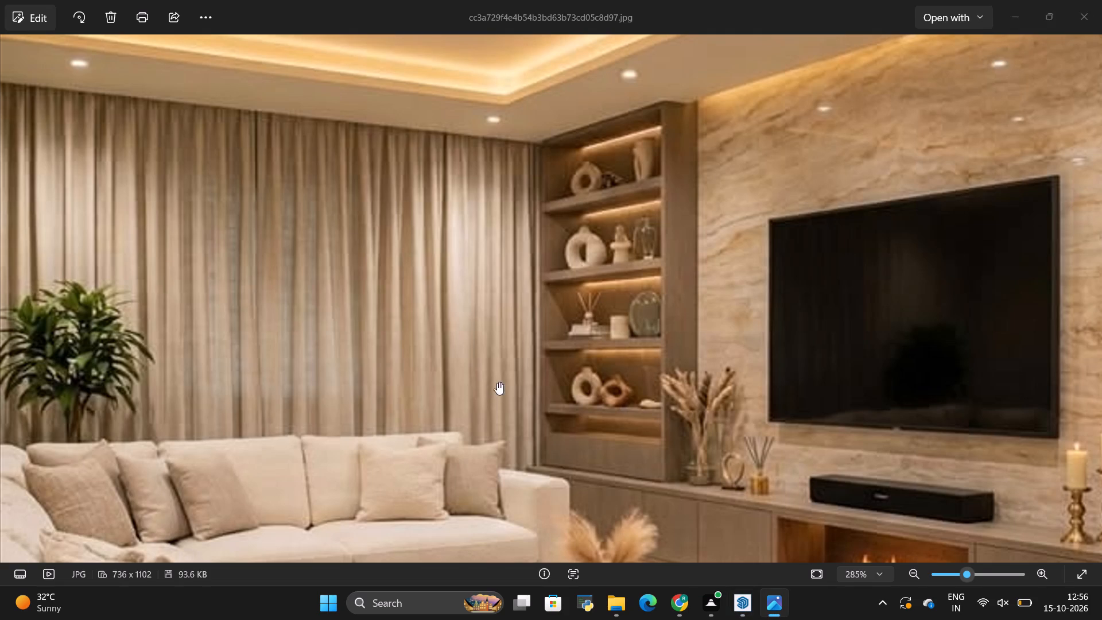
pyautogui.scroll(5, 537, 278)
pyautogui.hotkey('alt', 'Tab')
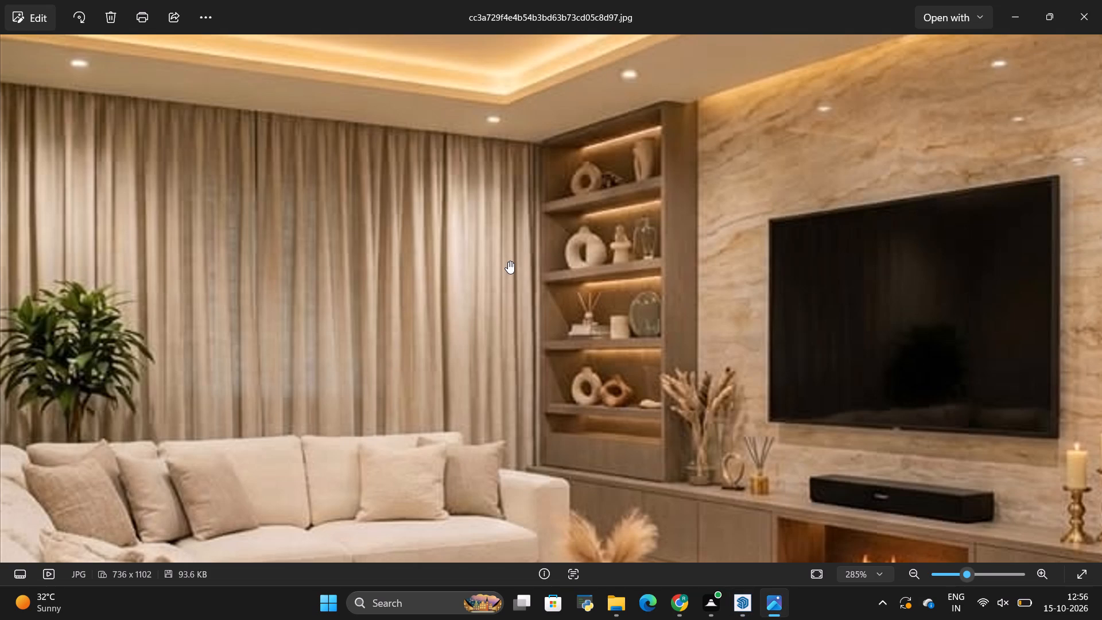
pyautogui.hotkey('alt', 'Tab')
pyautogui.scroll(2, 492, 239)
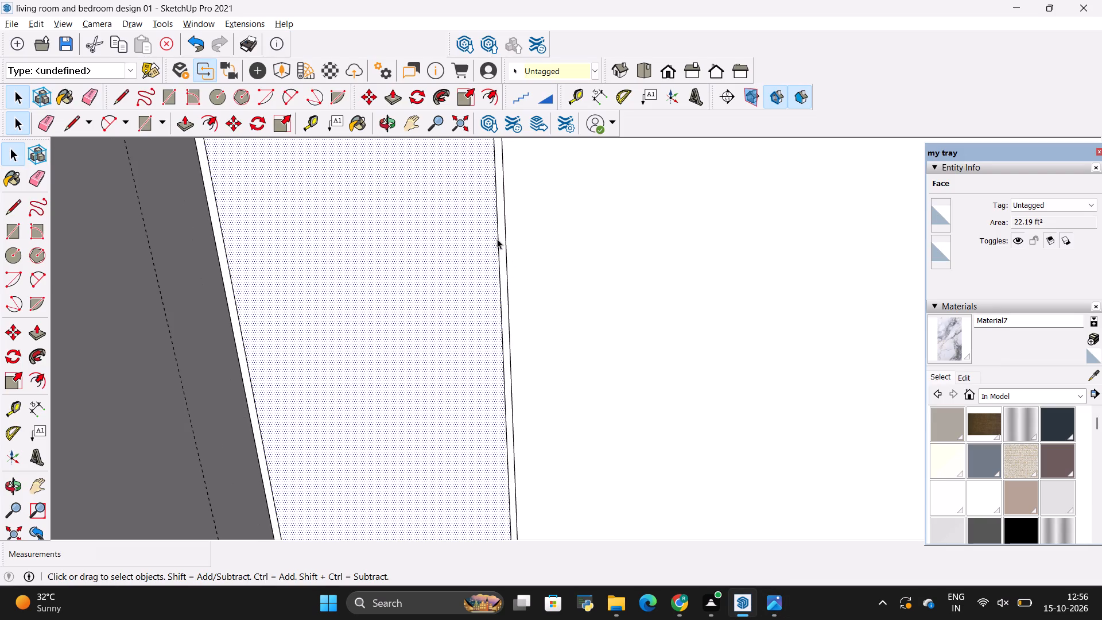
pyautogui.click(497, 239)
pyautogui.rightClick(497, 239)
pyautogui.click(536, 325)
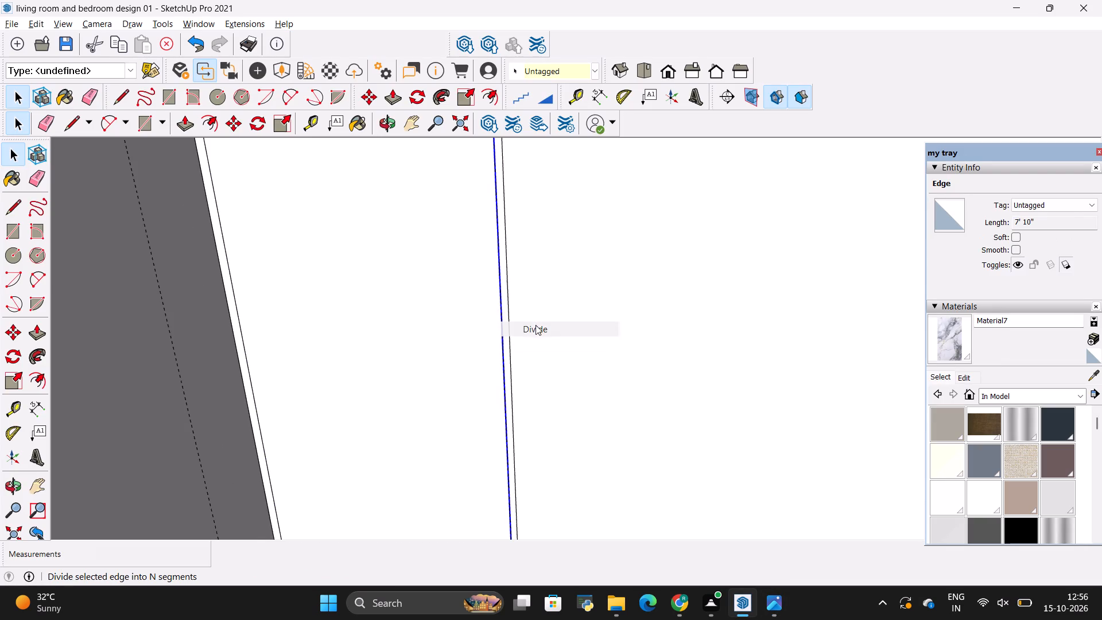
pyautogui.scroll(-9, 536, 336)
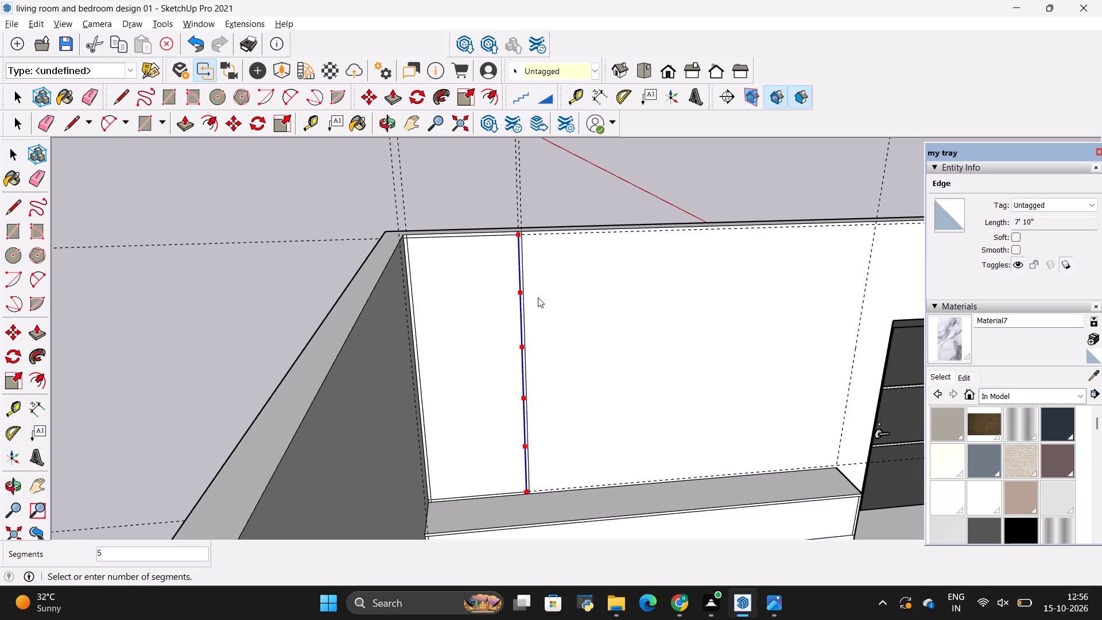
pyautogui.click(538, 298)
# Draw four horizontal 2' 10" lines across the inner rectangle from the division points to its opposite vertical edge.
pyautogui.press('l')
pyautogui.scroll(2, 515, 289)
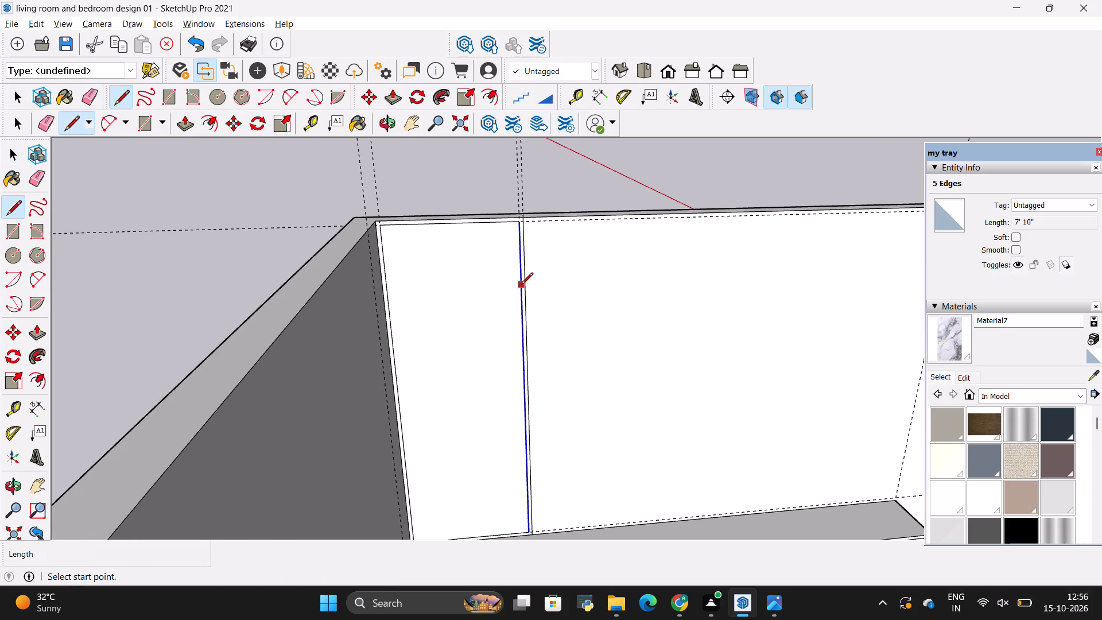
pyautogui.click(522, 292)
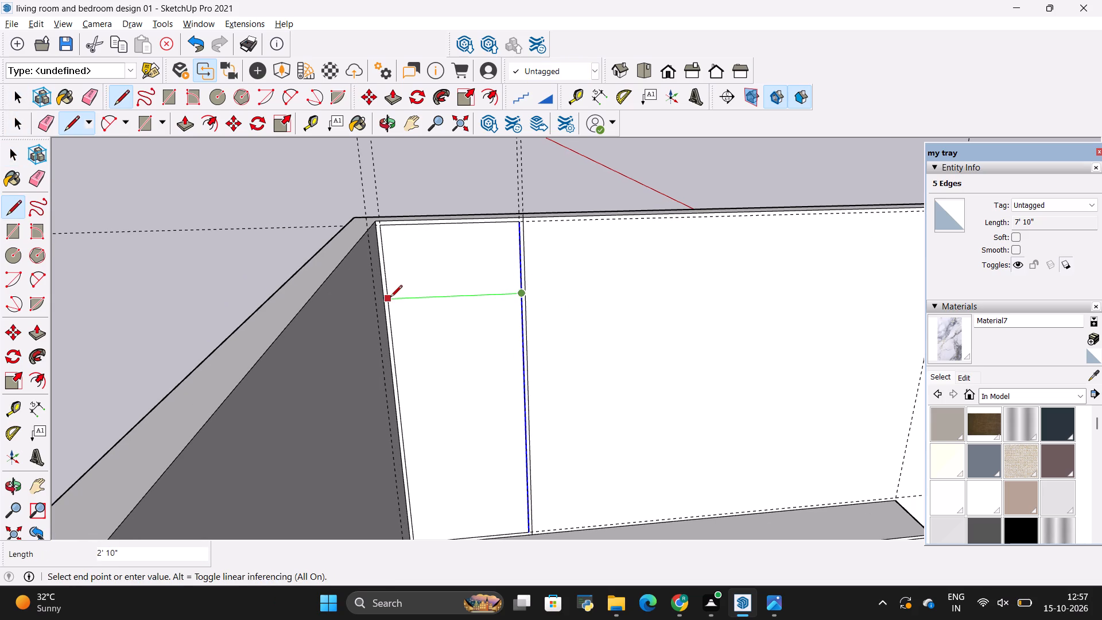
pyautogui.click(390, 298)
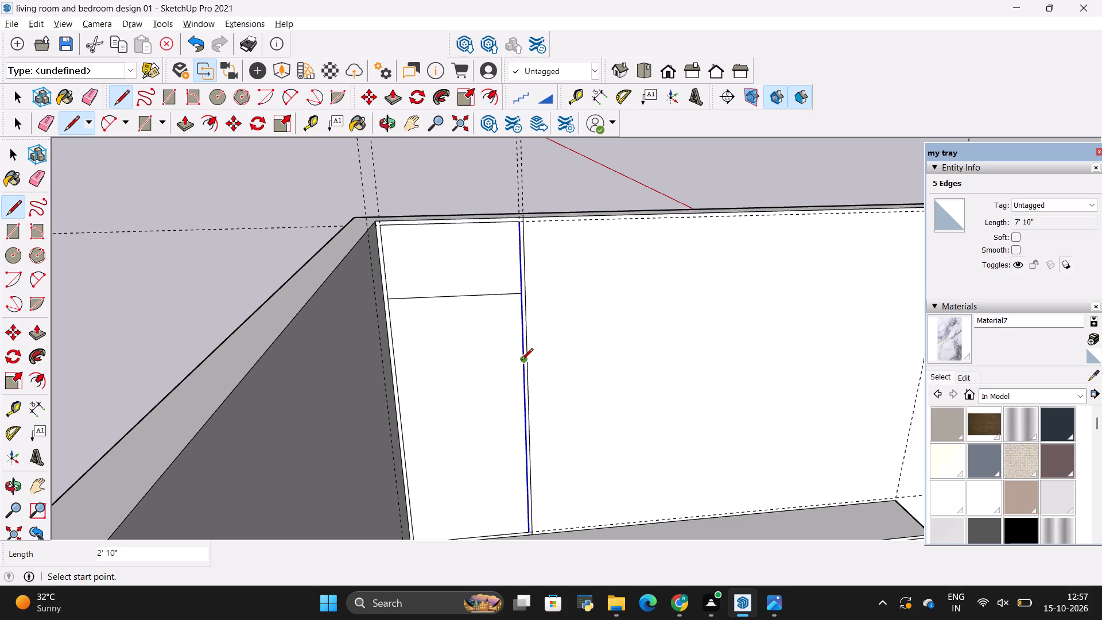
pyautogui.moveTo(521, 361); pyautogui.dragTo(514, 363)
pyautogui.click(398, 363)
pyautogui.scroll(-3, 405, 299)
pyautogui.scroll(2, 496, 383)
pyautogui.click(497, 401)
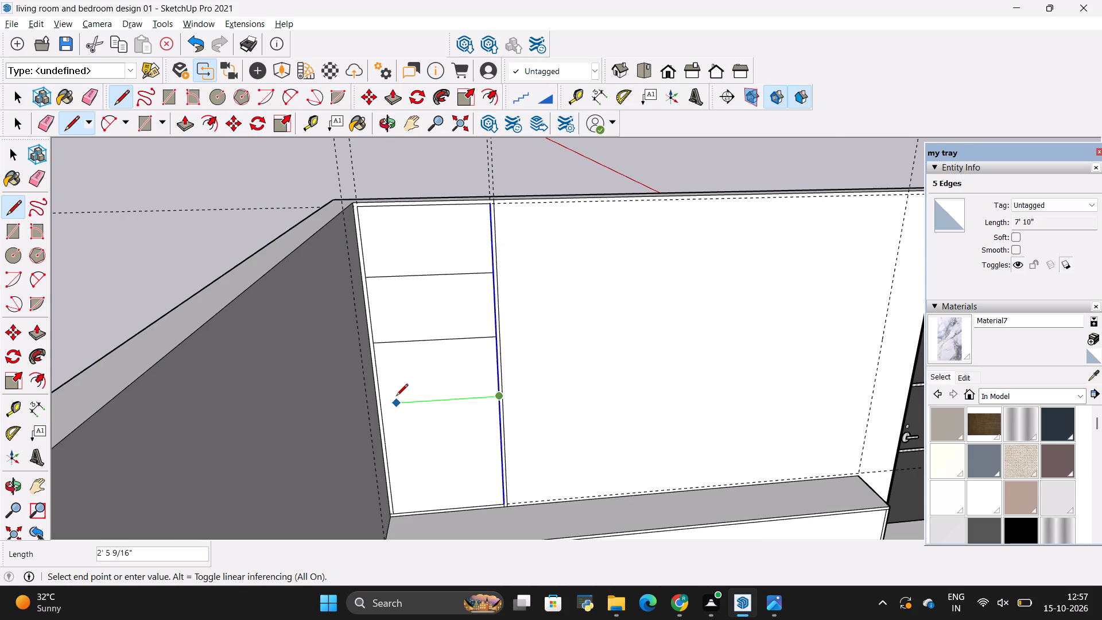
pyautogui.click(384, 405)
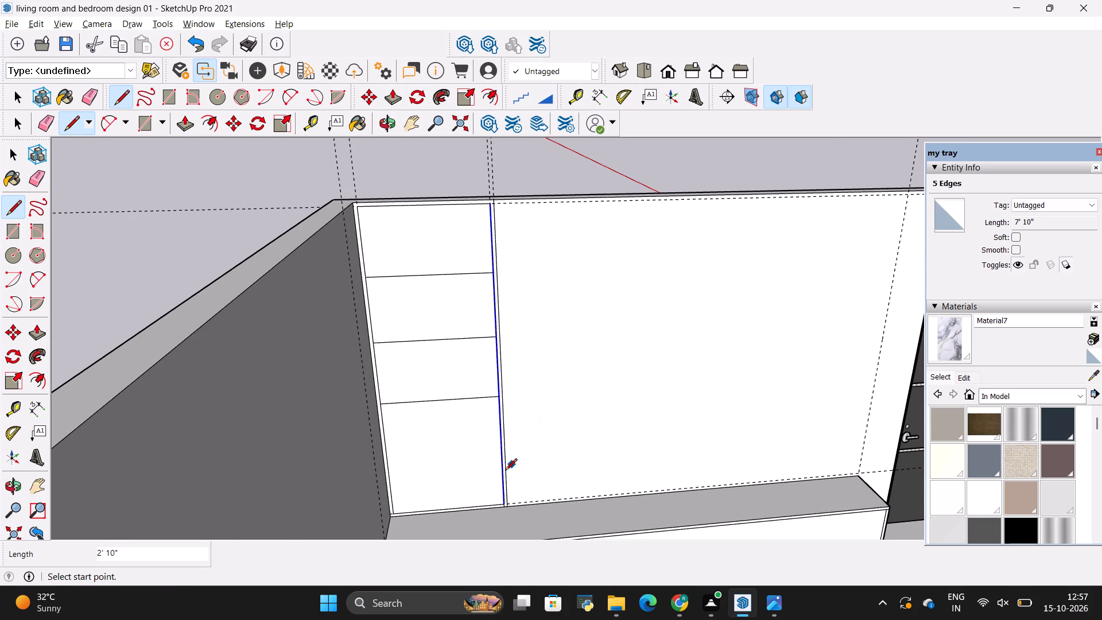
pyautogui.click(502, 456)
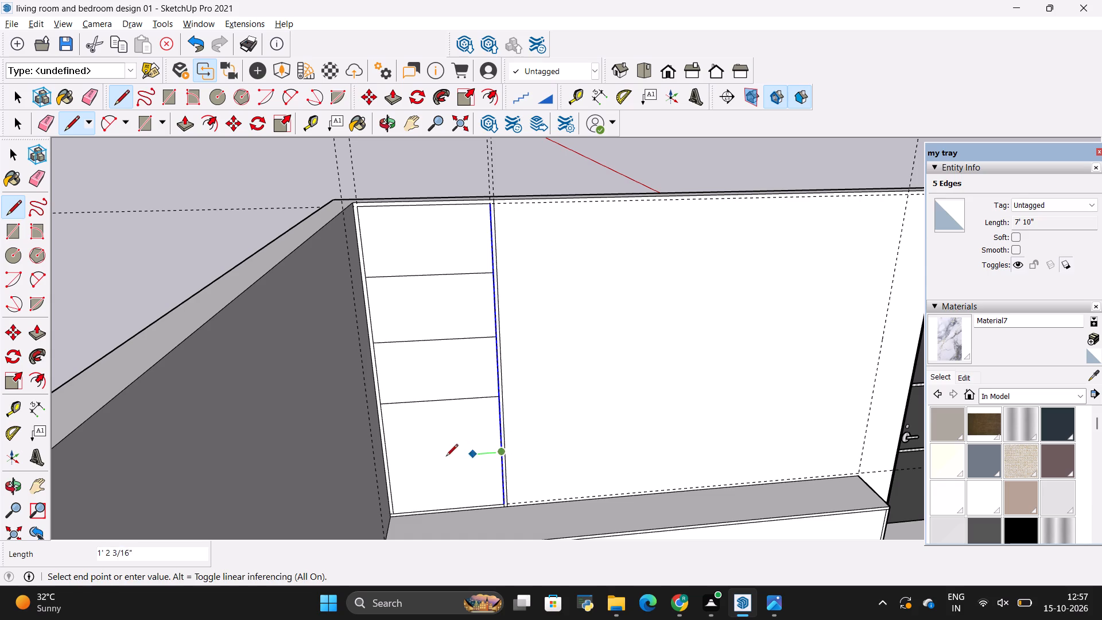
pyautogui.click(388, 462)
pyautogui.press('space')
pyautogui.click(425, 430)
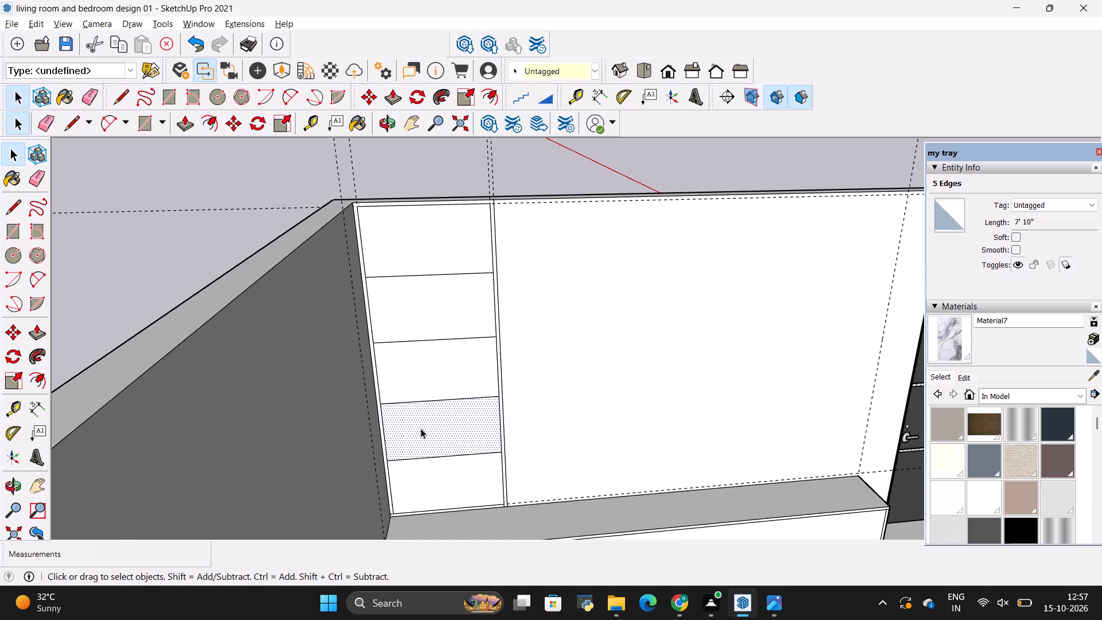
# Compare the shelf unit's divisions above the console with the shelves in the reference photo, viewing the model from several angles.
pyautogui.scroll(-4, 416, 427)
pyautogui.moveTo(540, 448); pyautogui.dragTo(452, 464, button='middle')
pyautogui.hotkey('alt', 'Tab')
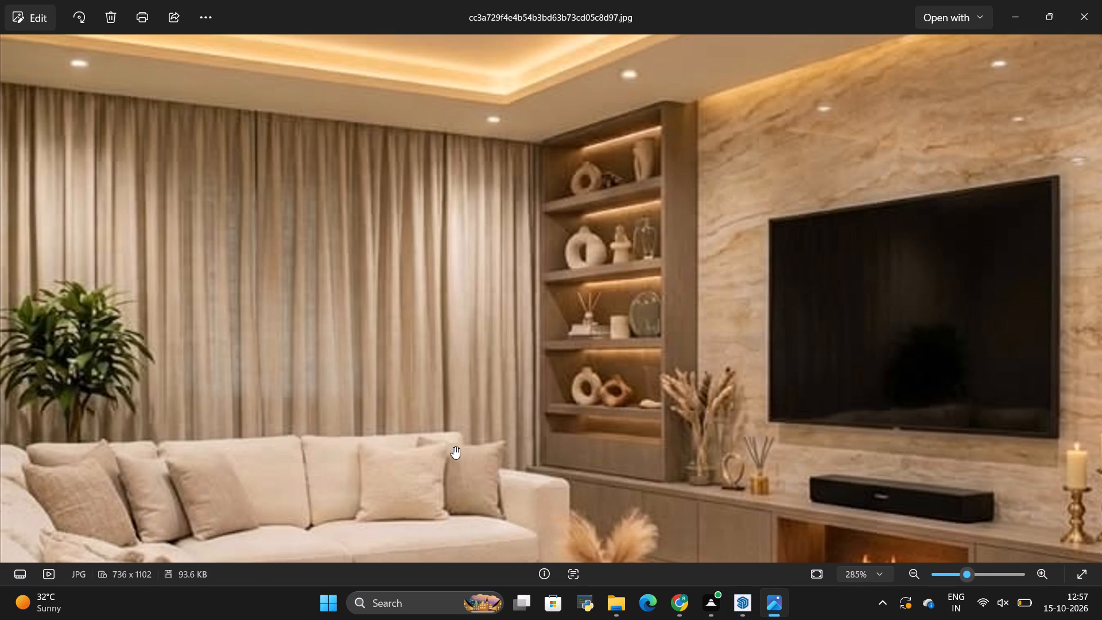
pyautogui.hotkey('alt', 'Tab')
pyautogui.hotkey('alt', 'Tab')
pyautogui.hotkey('alt', 'Tab')
pyautogui.scroll(-2, 552, 401)
pyautogui.scroll(3, 438, 331)
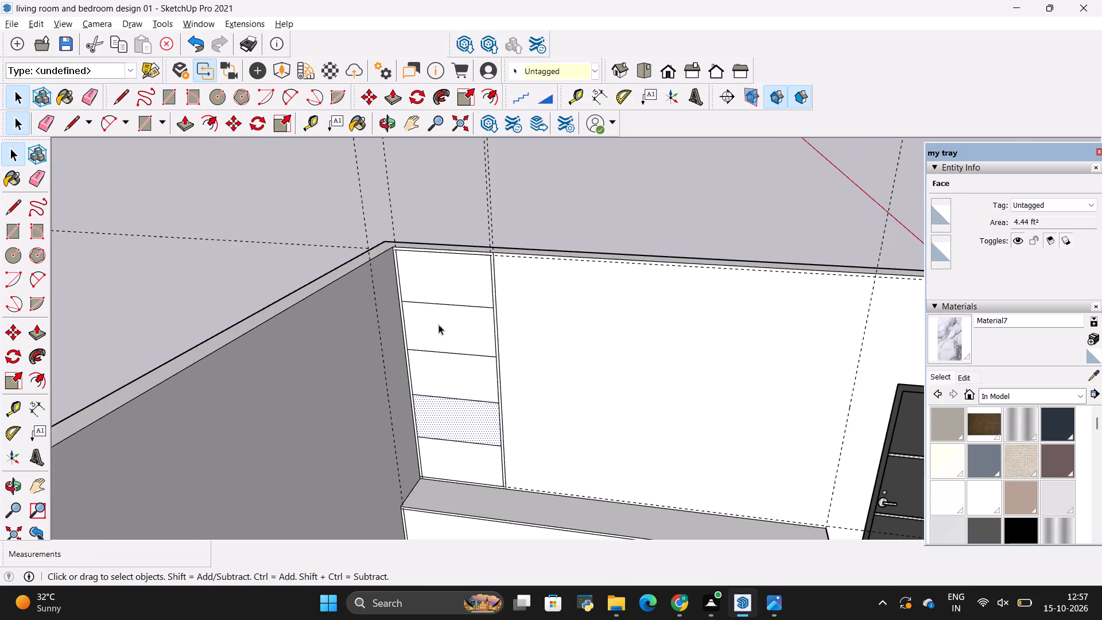
pyautogui.scroll(4, 439, 324)
pyautogui.moveTo(463, 351); pyautogui.dragTo(540, 226, button='middle')
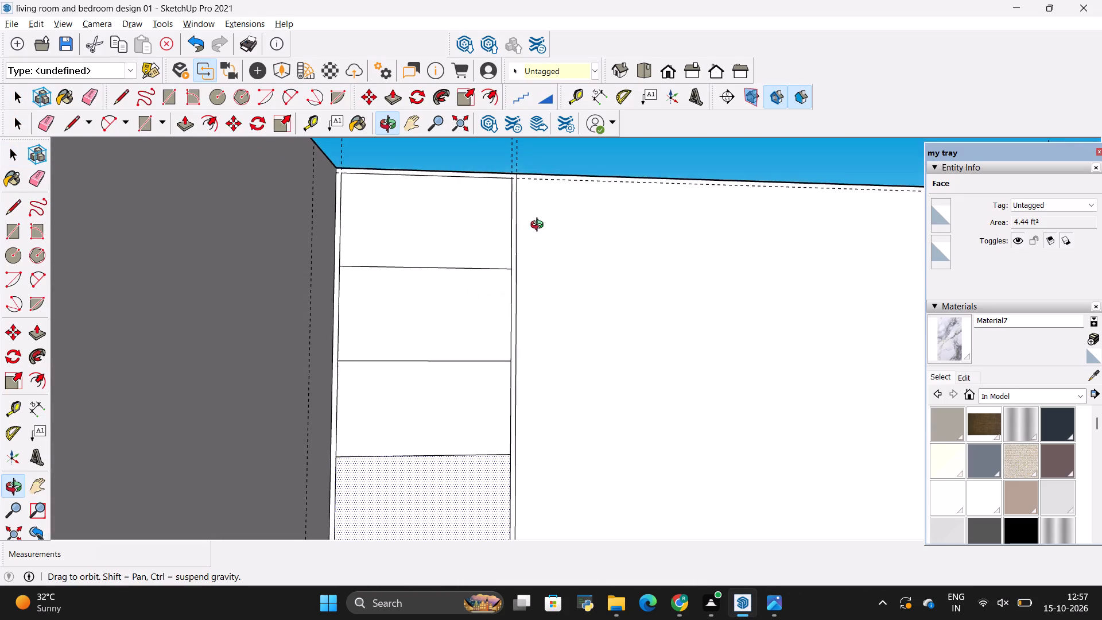
pyautogui.moveTo(540, 226); pyautogui.dragTo(509, 262, button='middle')
pyautogui.scroll(-4, 511, 243)
pyautogui.moveTo(527, 251); pyautogui.dragTo(496, 439, button='middle')
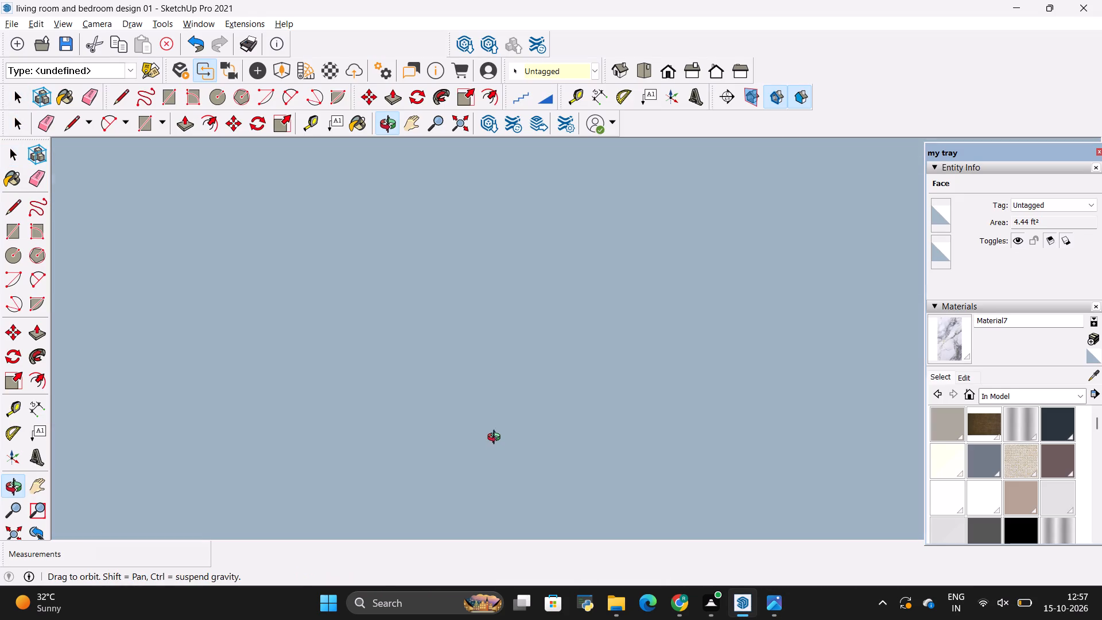
pyautogui.moveTo(496, 439); pyautogui.dragTo(496, 454, button='middle')
pyautogui.scroll(-20, 496, 449)
pyautogui.scroll(-6, 496, 449)
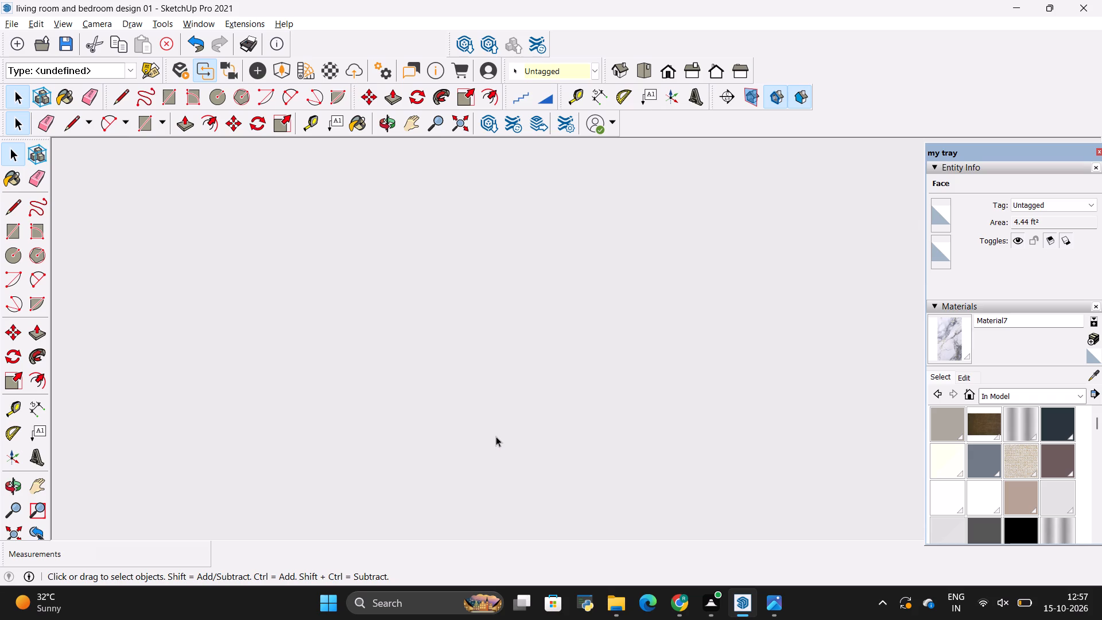
pyautogui.scroll(-20, 496, 436)
pyautogui.scroll(-13, 496, 436)
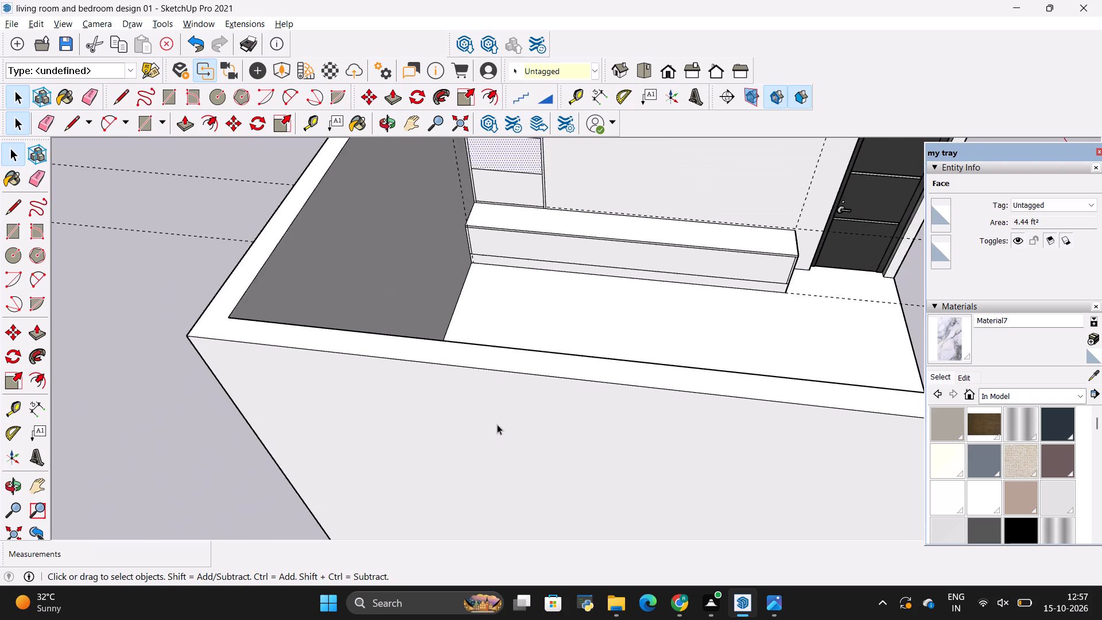
# Examine the shelf unit's frame and its five divisions above the console from close up and farther away.
pyautogui.scroll(-5, 497, 424)
pyautogui.moveTo(509, 423); pyautogui.dragTo(513, 381, button='middle')
pyautogui.scroll(4, 541, 145)
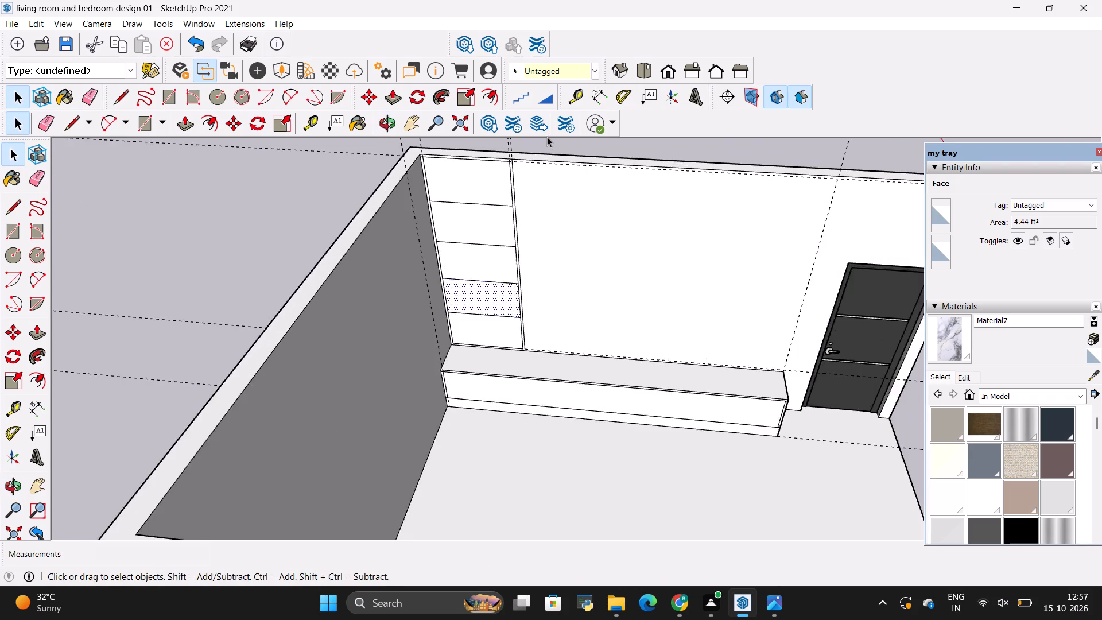
pyautogui.scroll(5, 547, 137)
pyautogui.scroll(-9, 536, 263)
pyautogui.moveTo(533, 343); pyautogui.dragTo(565, 290, button='middle')
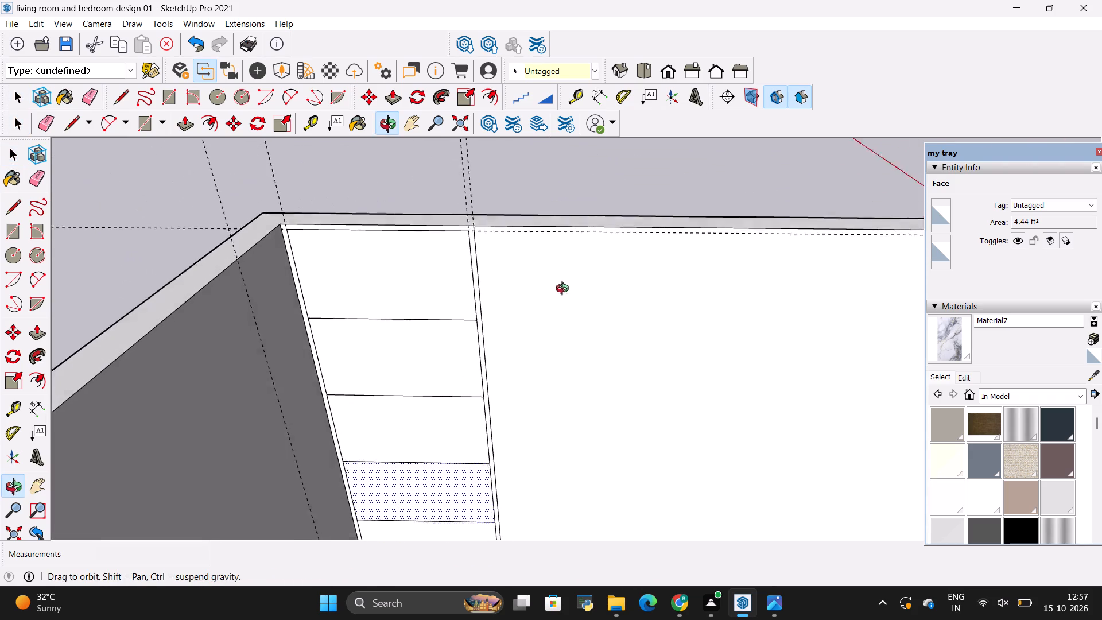
pyautogui.moveTo(565, 290); pyautogui.dragTo(569, 284, button='middle')
pyautogui.scroll(2, 498, 206)
pyautogui.scroll(-4, 453, 232)
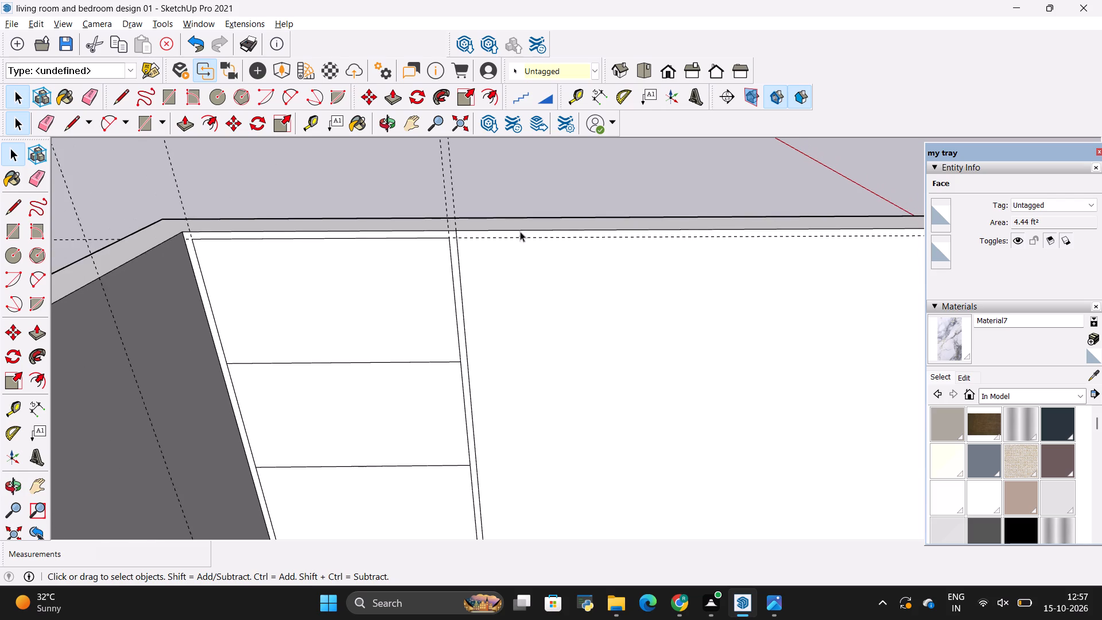
pyautogui.scroll(-8, 525, 229)
pyautogui.scroll(3, 492, 426)
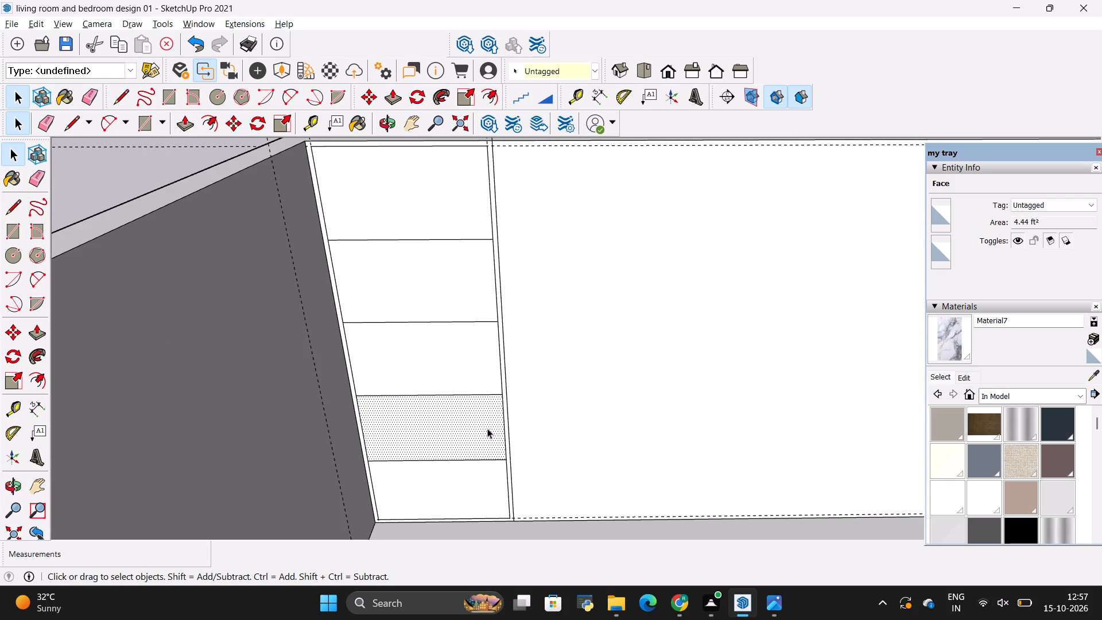
pyautogui.scroll(-1, 507, 431)
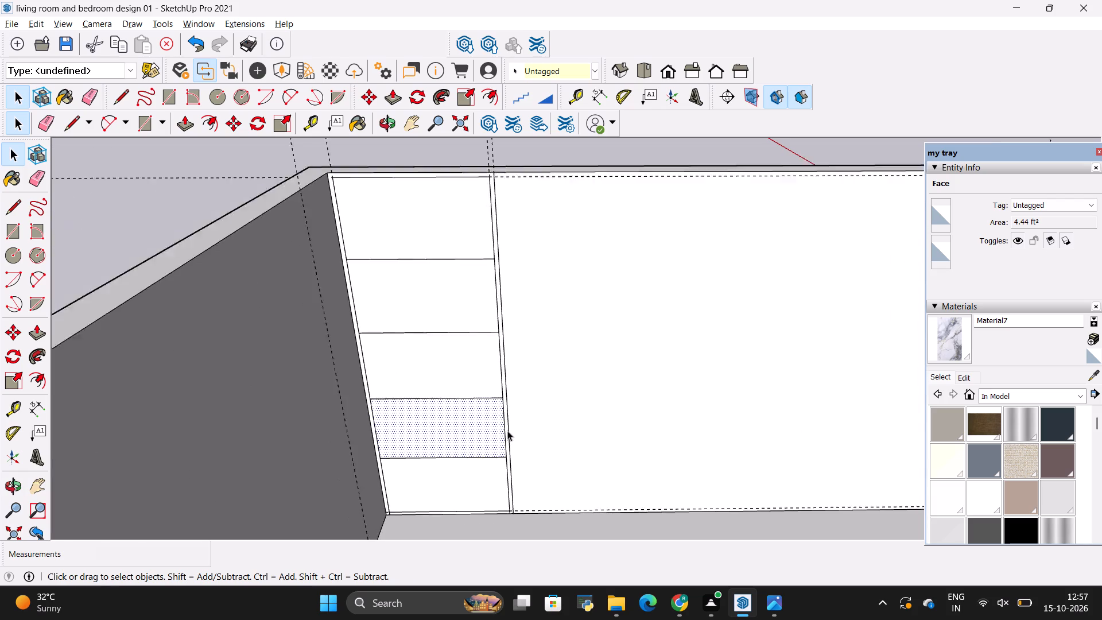
pyautogui.scroll(-1, 507, 431)
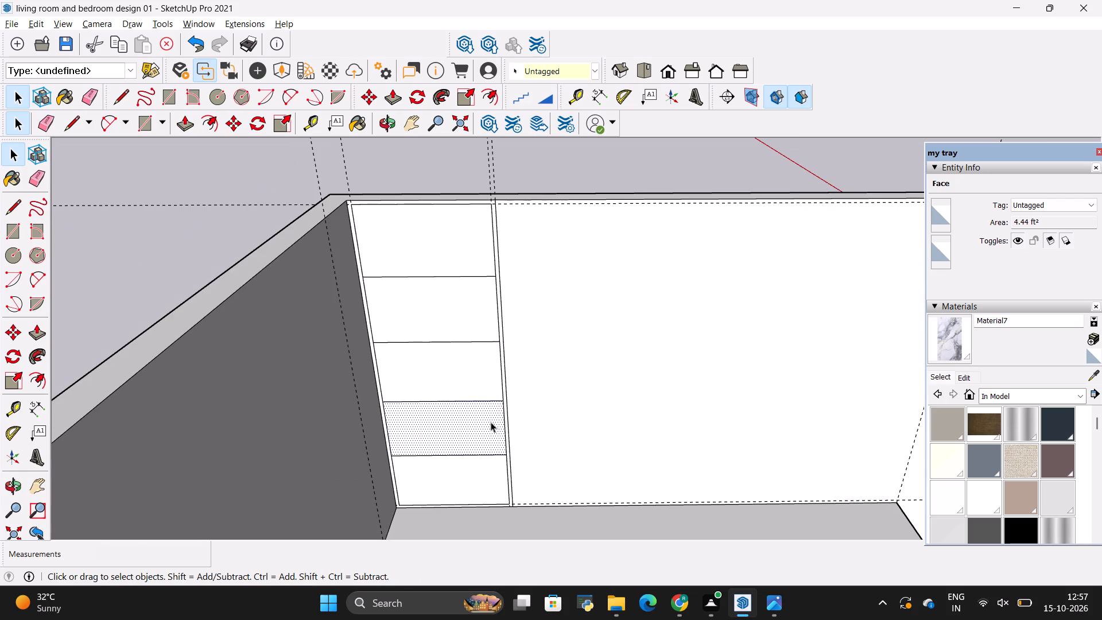
pyautogui.scroll(4, 500, 222)
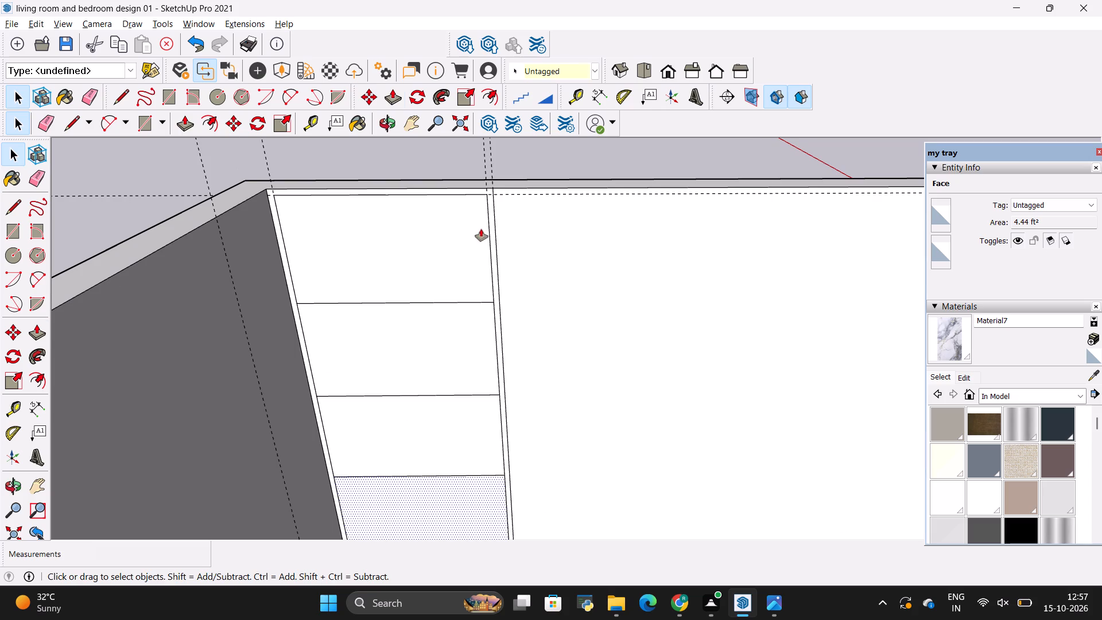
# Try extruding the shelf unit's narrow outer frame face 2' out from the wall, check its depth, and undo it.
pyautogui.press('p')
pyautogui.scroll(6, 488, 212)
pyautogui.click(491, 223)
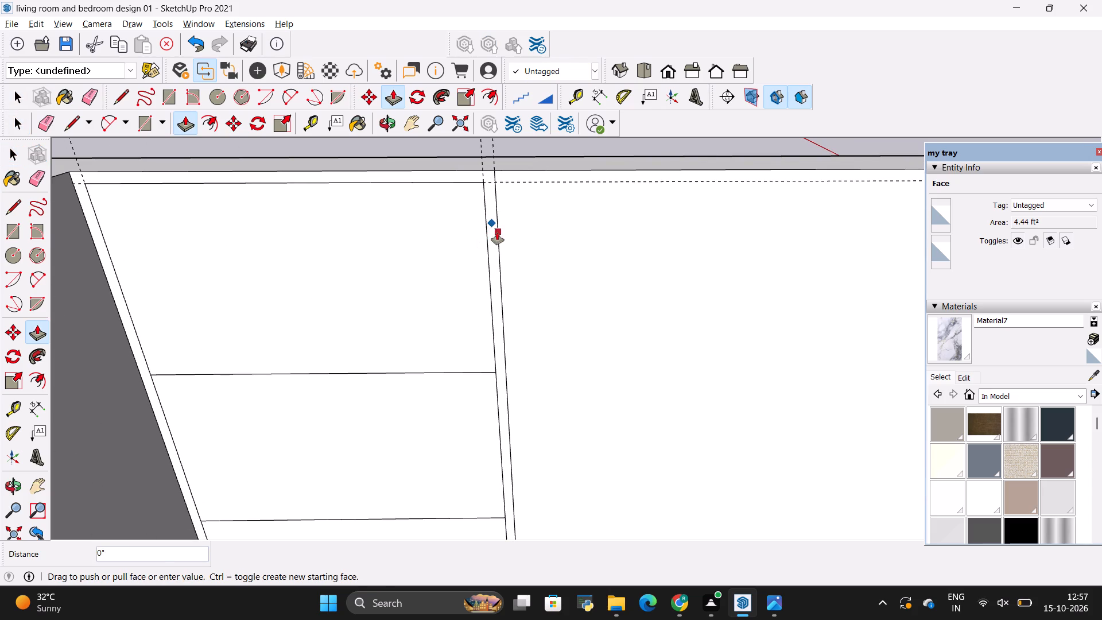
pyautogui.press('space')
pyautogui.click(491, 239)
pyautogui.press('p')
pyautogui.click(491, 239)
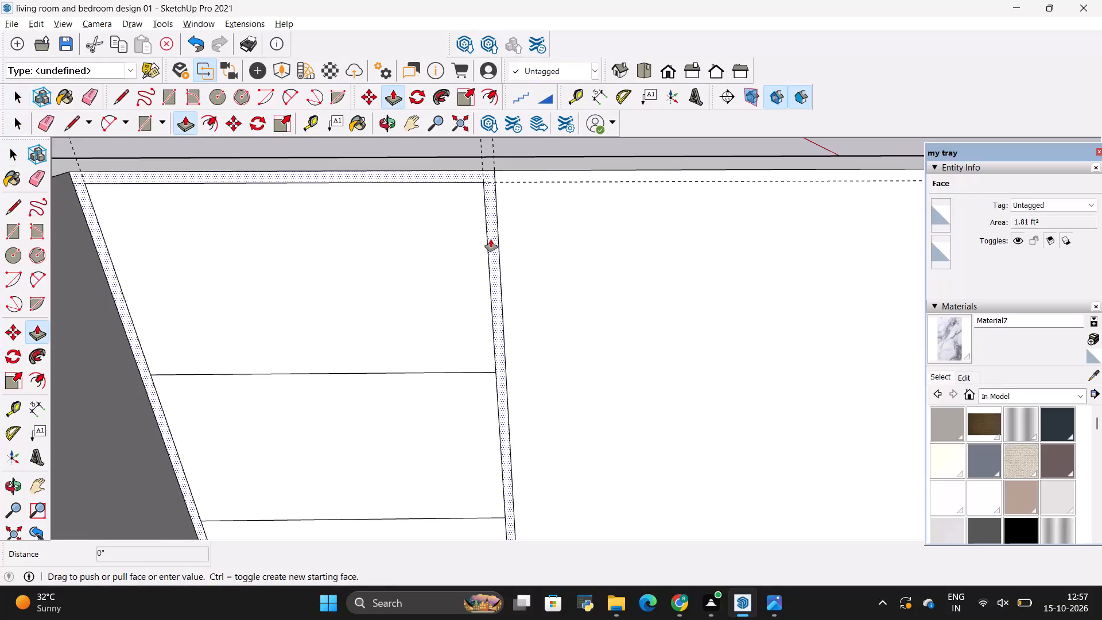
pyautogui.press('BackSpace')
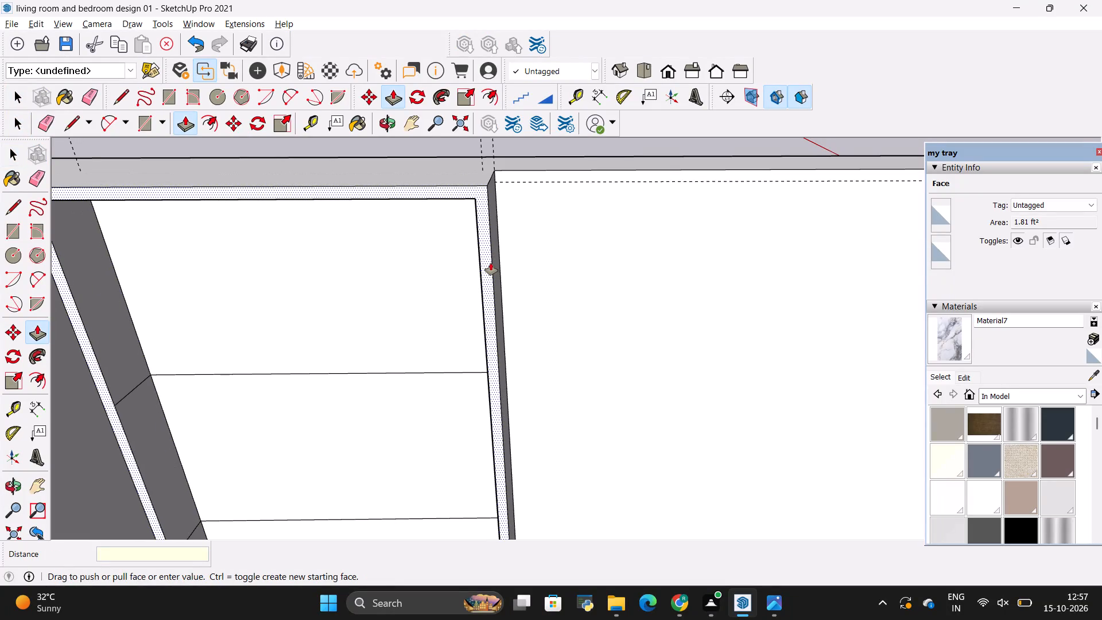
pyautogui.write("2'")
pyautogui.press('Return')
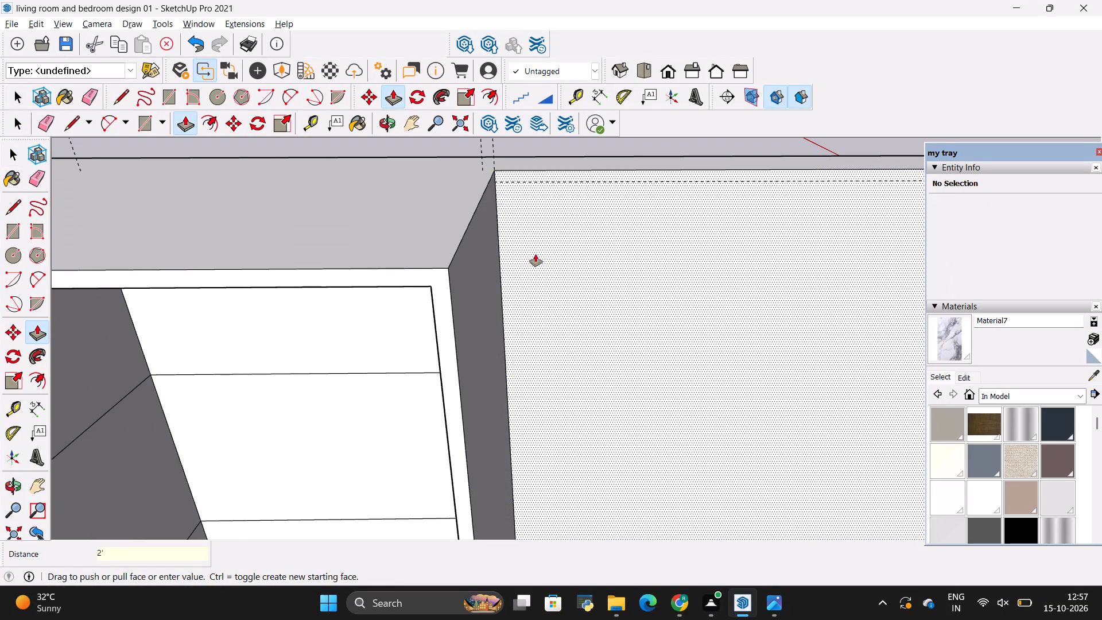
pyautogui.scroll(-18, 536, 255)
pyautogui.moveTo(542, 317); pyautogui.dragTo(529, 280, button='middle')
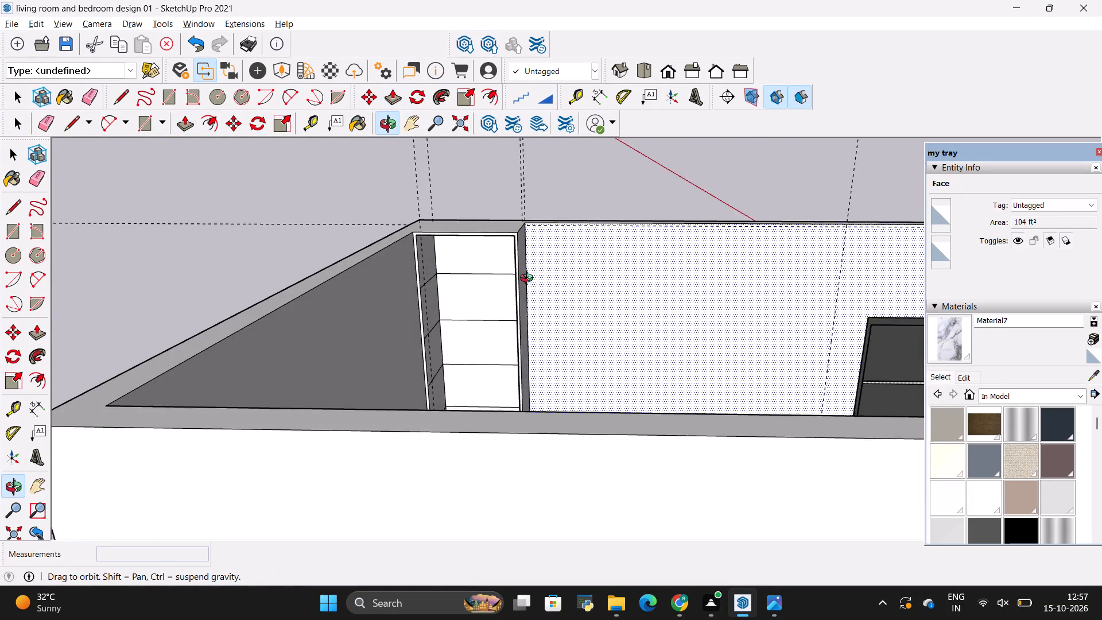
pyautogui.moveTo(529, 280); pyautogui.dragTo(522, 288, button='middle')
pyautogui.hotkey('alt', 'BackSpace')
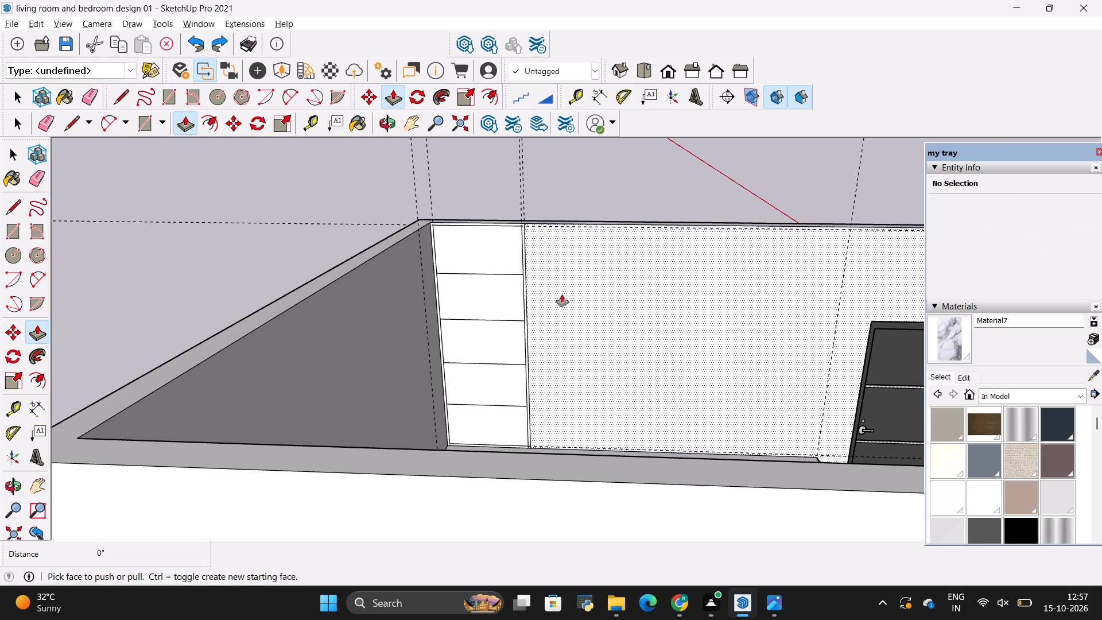
# Extrude the shelf unit's narrow outer frame face 18" out from the wall.
pyautogui.scroll(9, 562, 294)
pyautogui.click(519, 253)
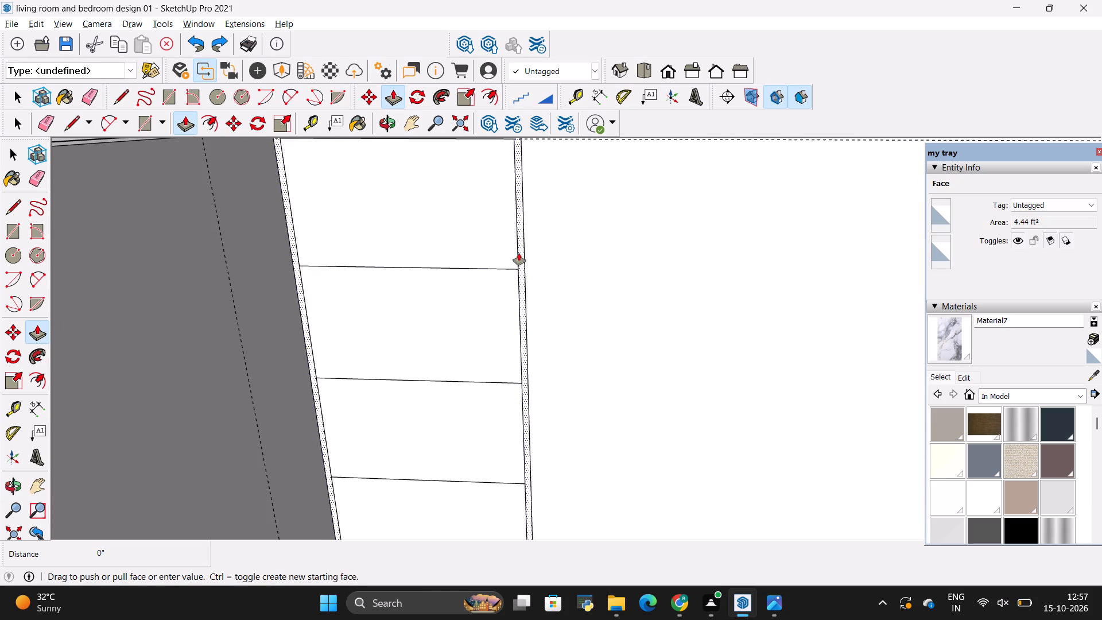
pyautogui.press('BackSpace')
pyautogui.write('18"')
pyautogui.press('Return')
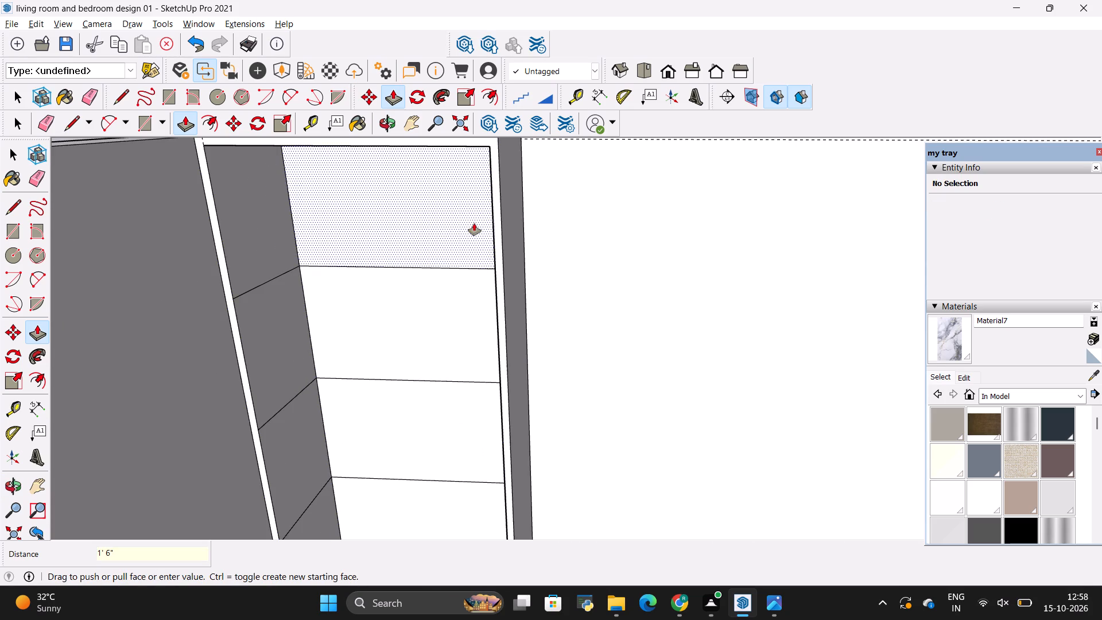
# Extrude all five compartment faces inside the frame by the same 18", flush with the frame's front.
pyautogui.doubleClick(474, 223)
pyautogui.doubleClick(461, 336)
pyautogui.doubleClick(451, 466)
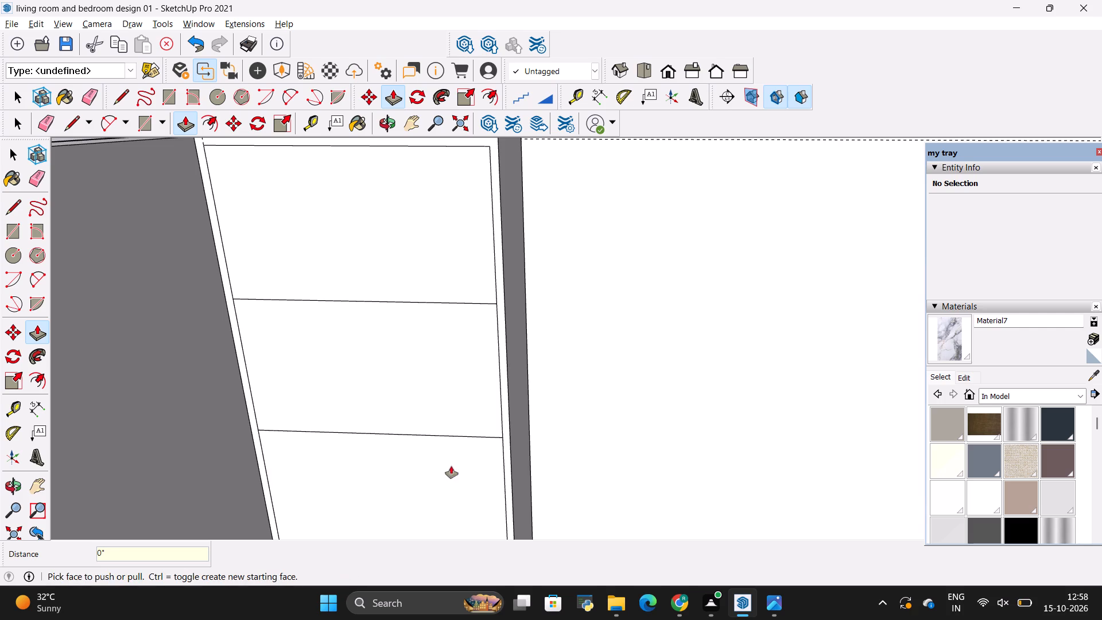
pyautogui.scroll(-4, 457, 372)
pyautogui.doubleClick(445, 514)
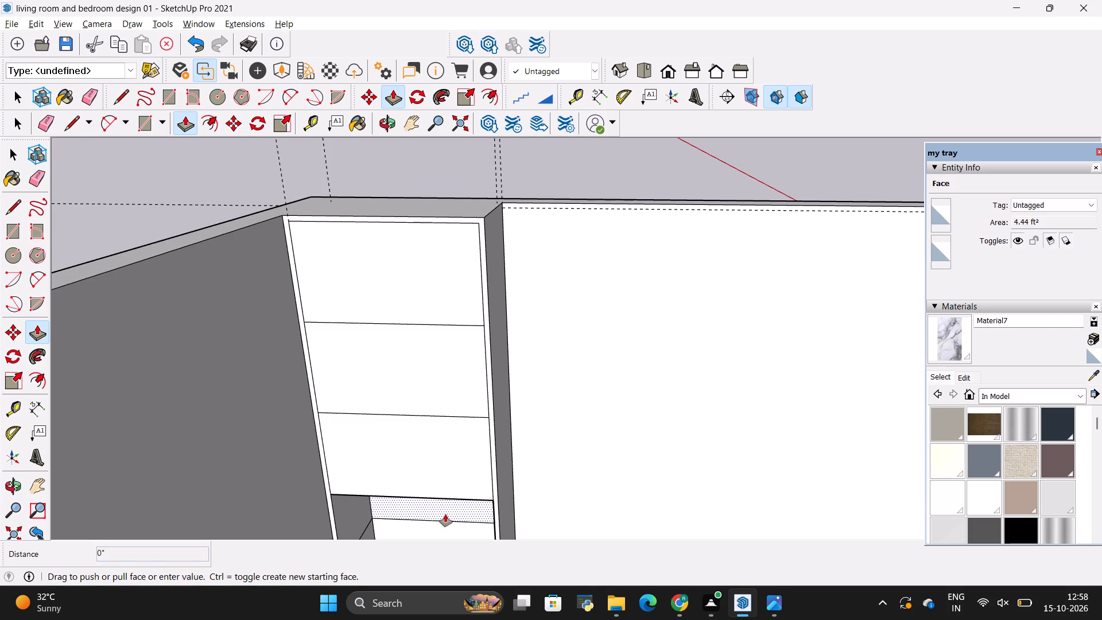
pyautogui.scroll(-5, 491, 269)
pyautogui.doubleClick(467, 483)
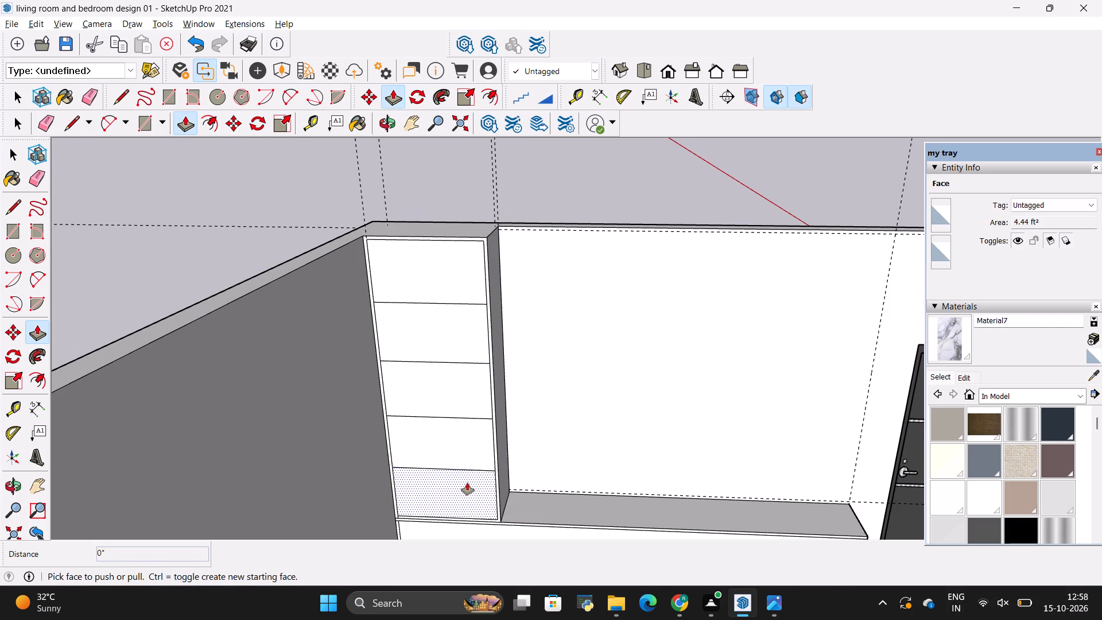
pyautogui.press('space')
# Place a horizontal guide 0.5" above the topmost shelf line on the unit's front, after checking the reference photo.
pyautogui.scroll(6, 451, 294)
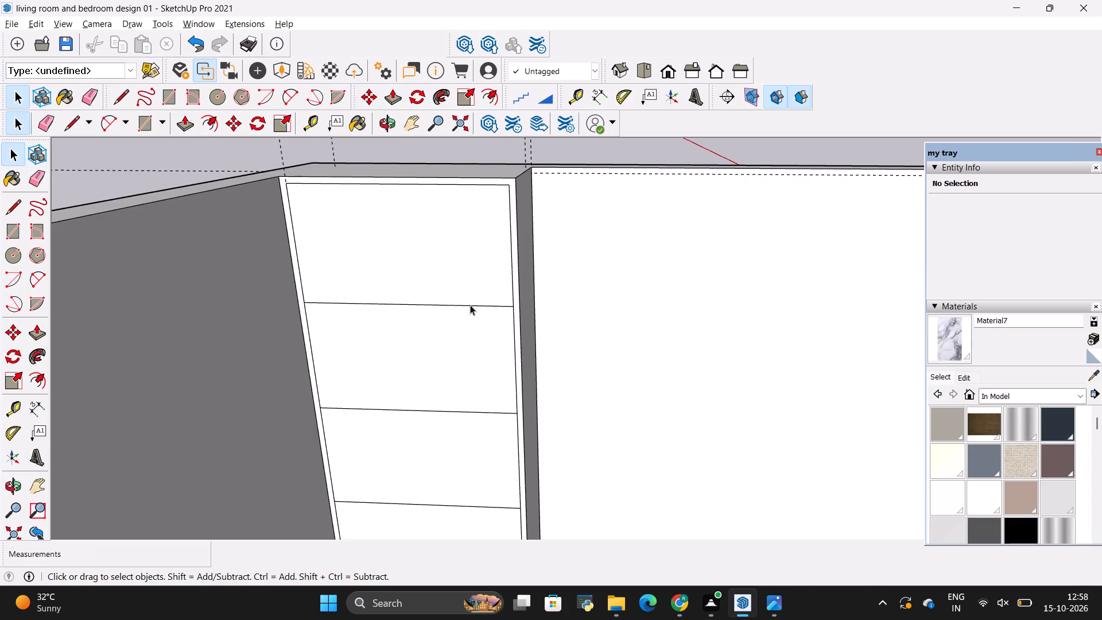
pyautogui.hotkey('alt', 'Tab')
pyautogui.hotkey('alt', 'Tab')
pyautogui.moveTo(470, 305); pyautogui.dragTo(500, 290, button='middle')
pyautogui.click(496, 307)
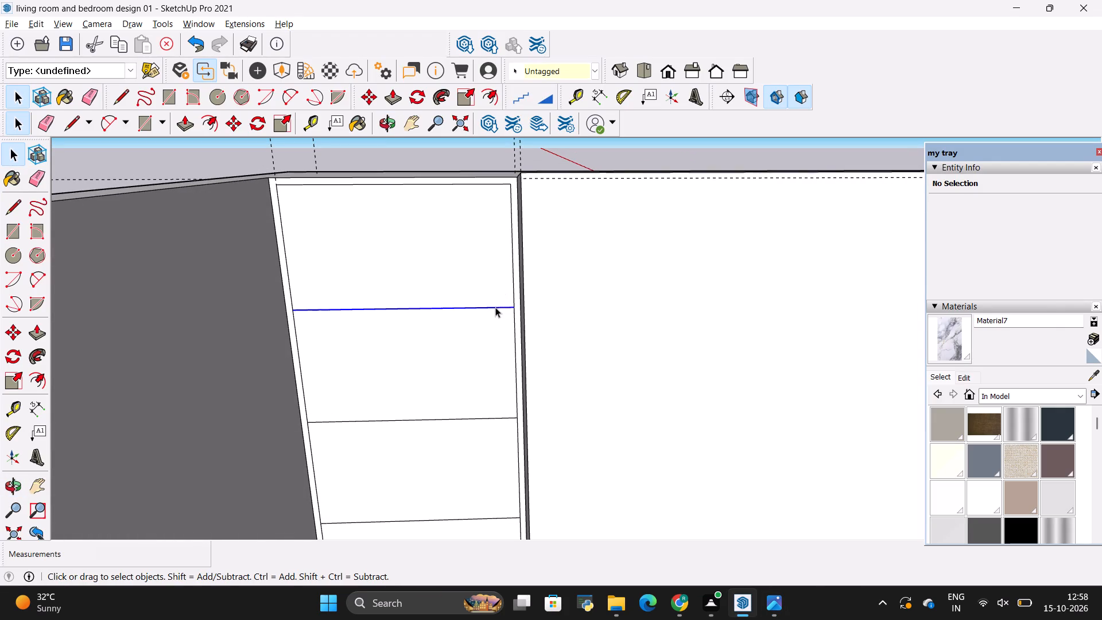
pyautogui.click(491, 282)
pyautogui.press('space')
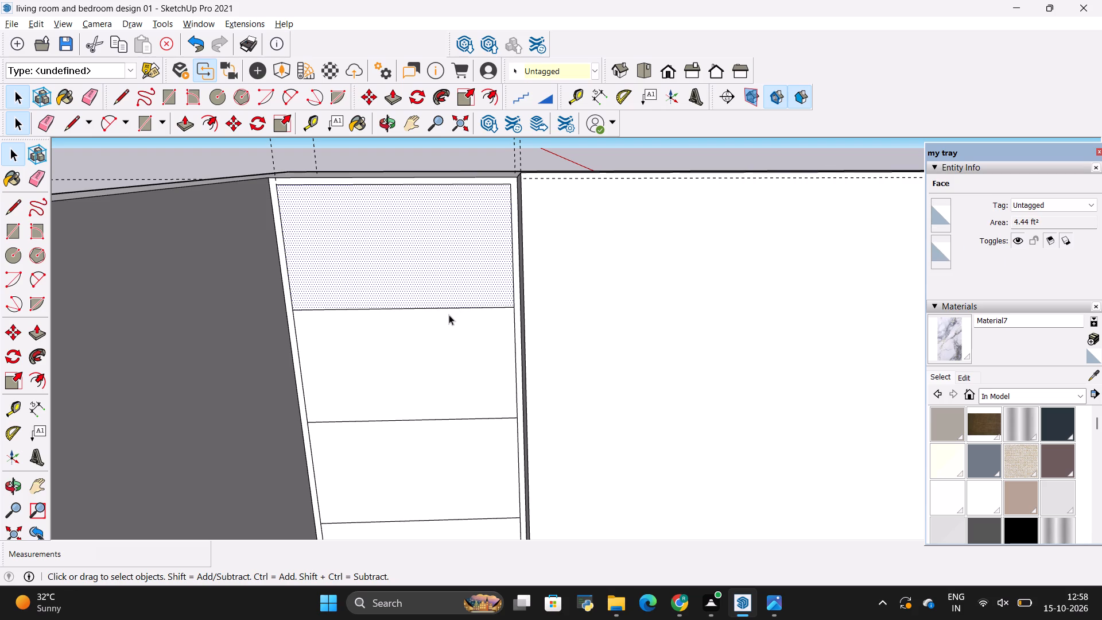
pyautogui.press('t')
pyautogui.click(472, 309)
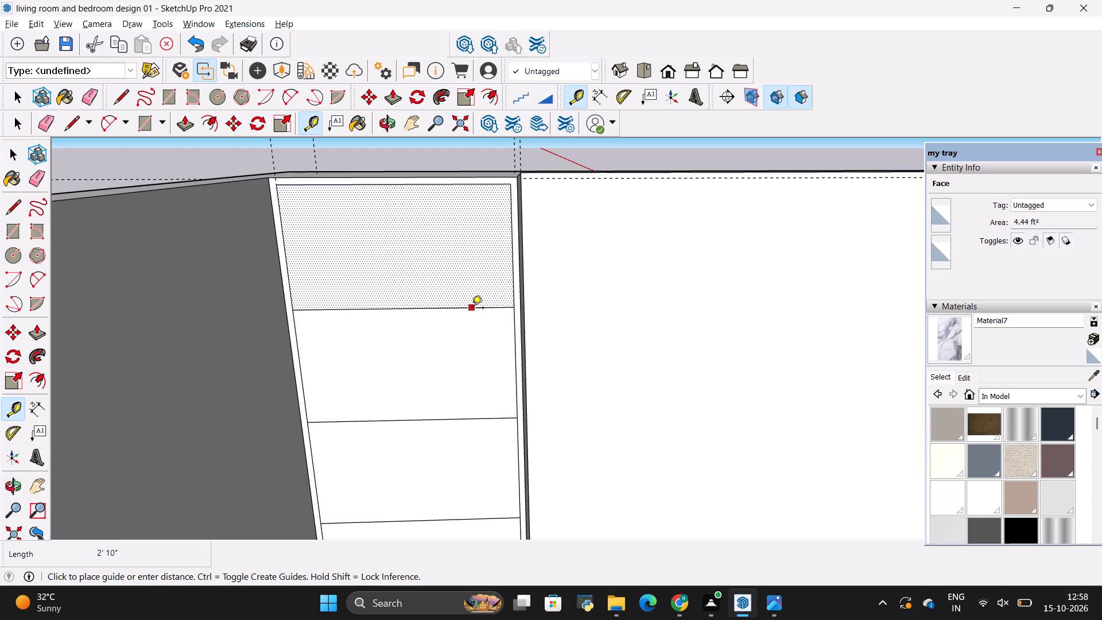
pyautogui.press('BackSpace')
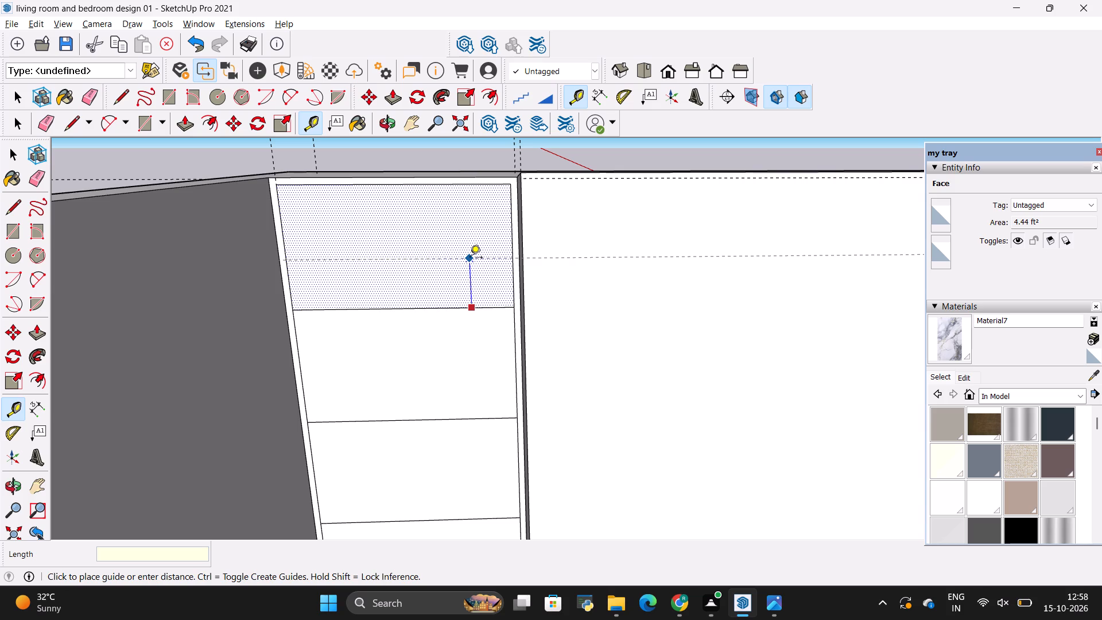
pyautogui.press('BackSpace')
pyautogui.press('.')
pyautogui.press('5')
pyautogui.hotkey('shift', '"')
pyautogui.press('Return')
# Place a second horizontal guide 0.5" below the topmost shelf line.
pyautogui.scroll(4, 503, 250)
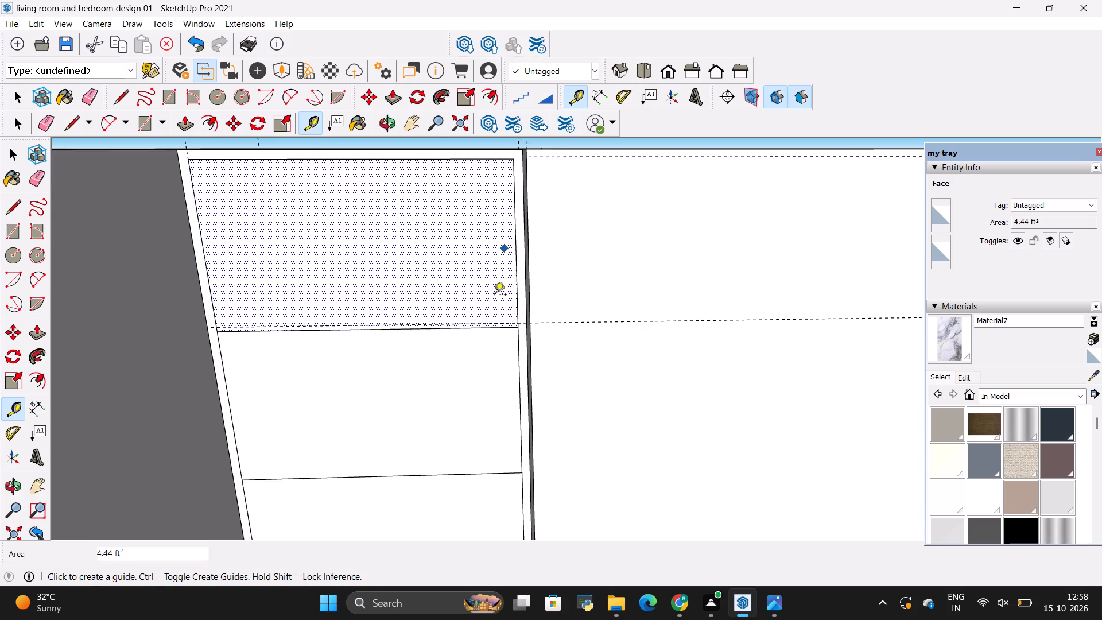
pyautogui.scroll(4, 494, 296)
pyautogui.moveTo(502, 348); pyautogui.dragTo(552, 287, button='middle')
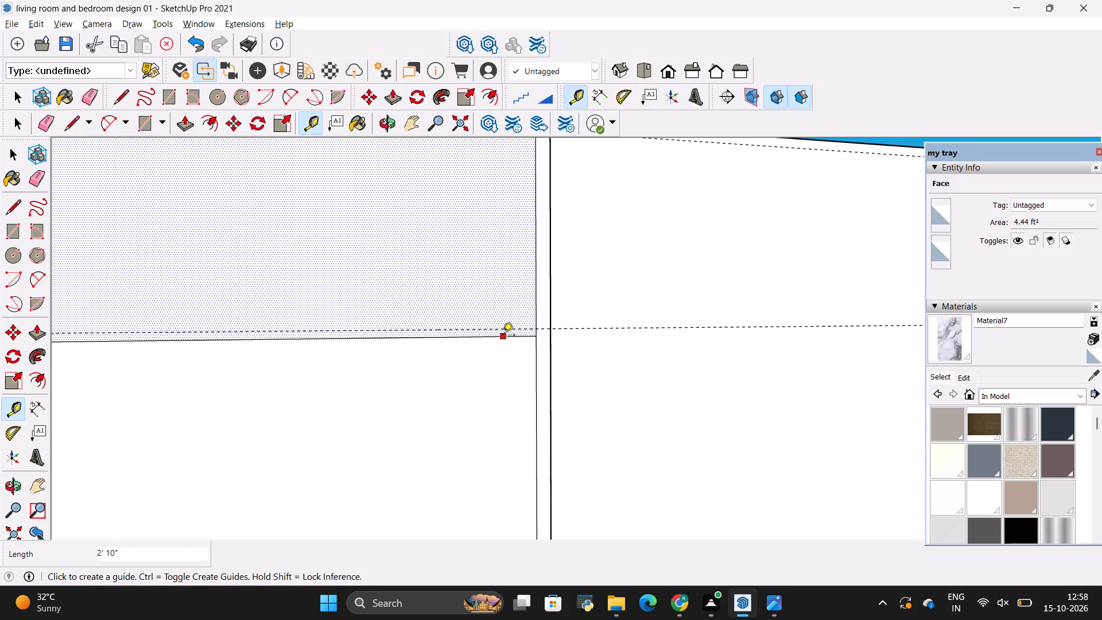
pyautogui.click(503, 336)
pyautogui.press('BackSpace')
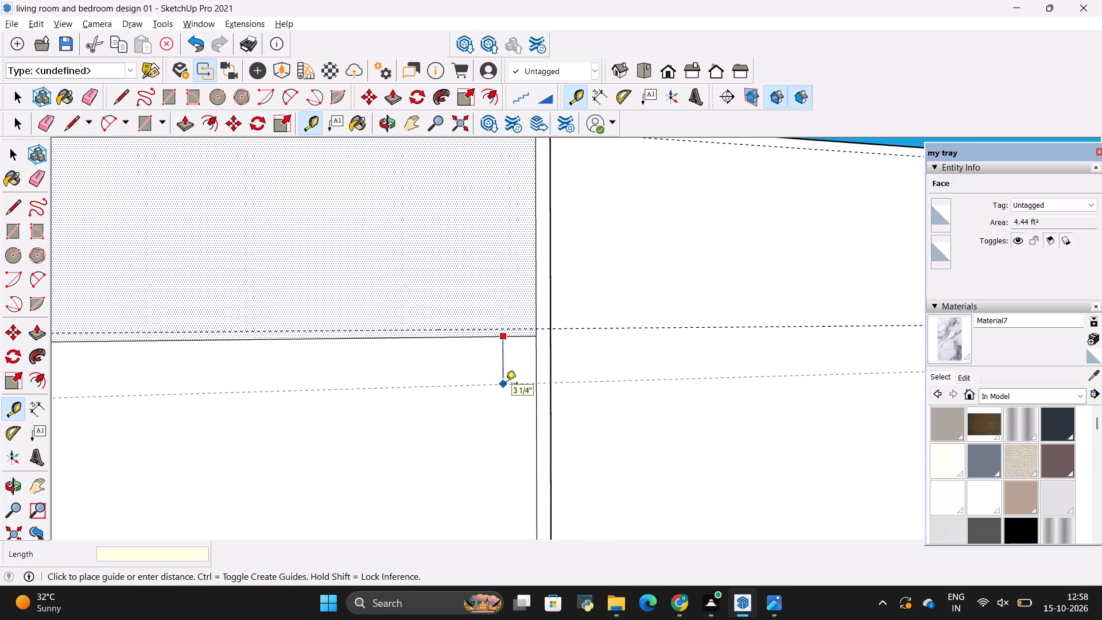
pyautogui.press('.')
pyautogui.write('5"')
pyautogui.press('Return')
pyautogui.press('space')
# Copy the pair of guides around the topmost shelf line down about 1' 6 13/16" onto the second shelf line.
pyautogui.scroll(8, 524, 362)
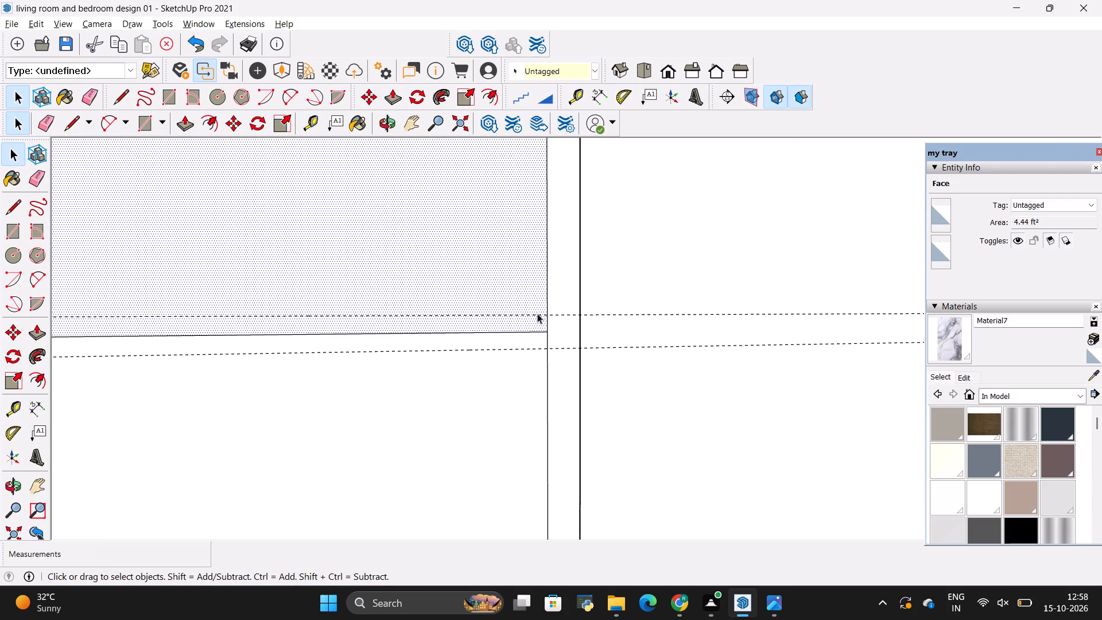
pyautogui.click(538, 311)
pyautogui.click(538, 313)
pyautogui.keyDown('ctrl'); pyautogui.click(535, 331); pyautogui.keyUp('ctrl')
pyautogui.keyDown('ctrl'); pyautogui.scroll(4, 536, 317); pyautogui.keyUp('ctrl')
pyautogui.keyDown('ctrl'); pyautogui.click(536, 314); pyautogui.keyUp('ctrl')
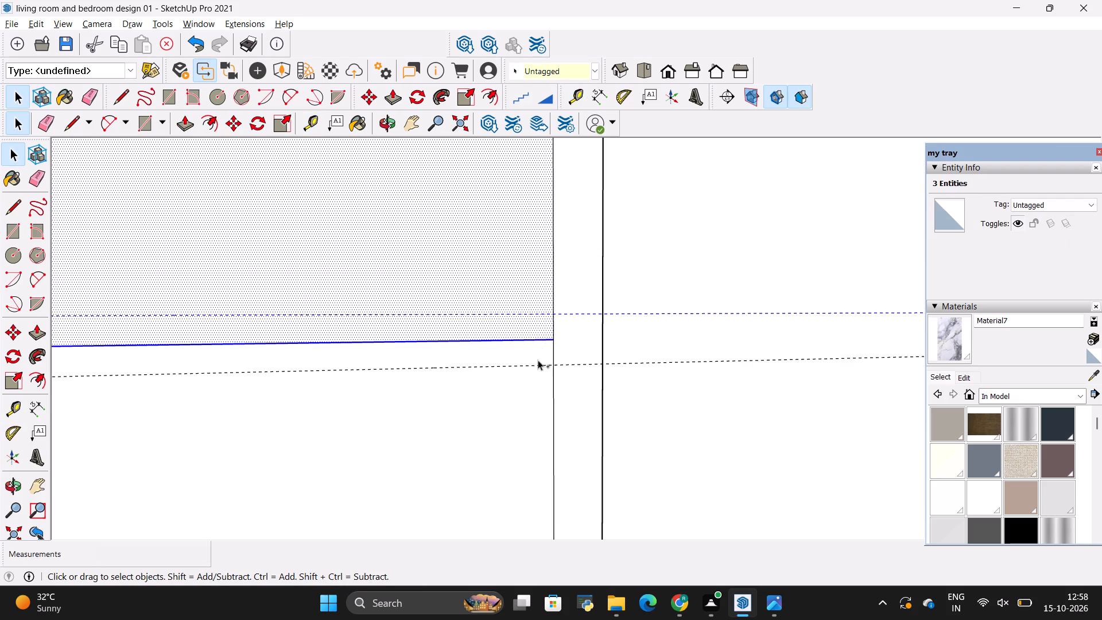
pyautogui.keyDown('ctrl'); pyautogui.click(537, 364); pyautogui.keyUp('ctrl')
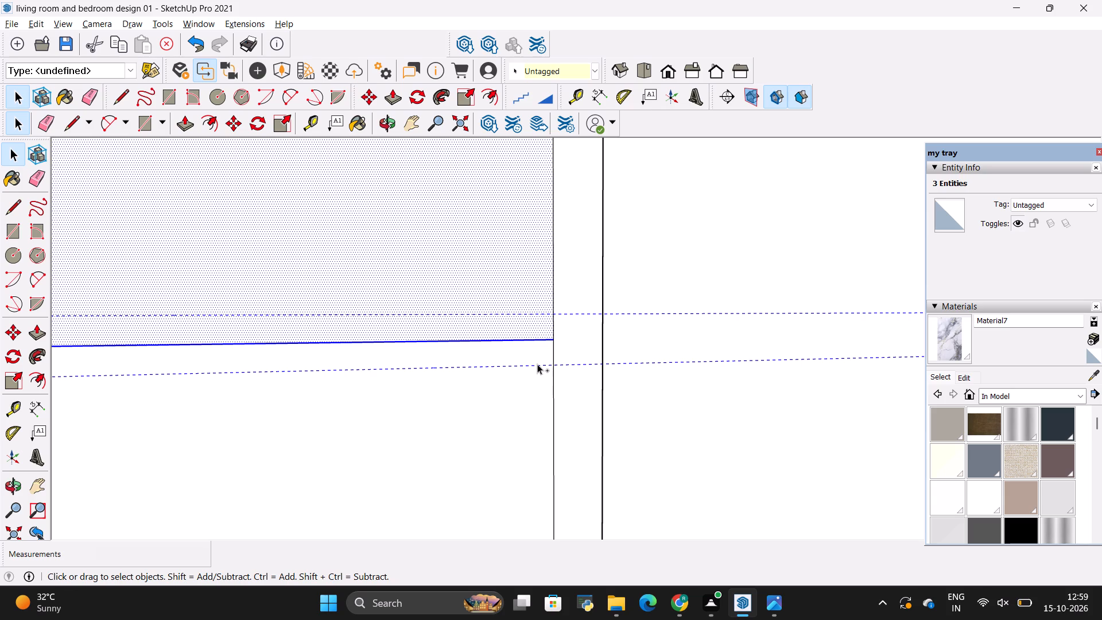
pyautogui.press('m')
pyautogui.keyDown('ctrl'); pyautogui.click(554, 342); pyautogui.keyUp('ctrl')
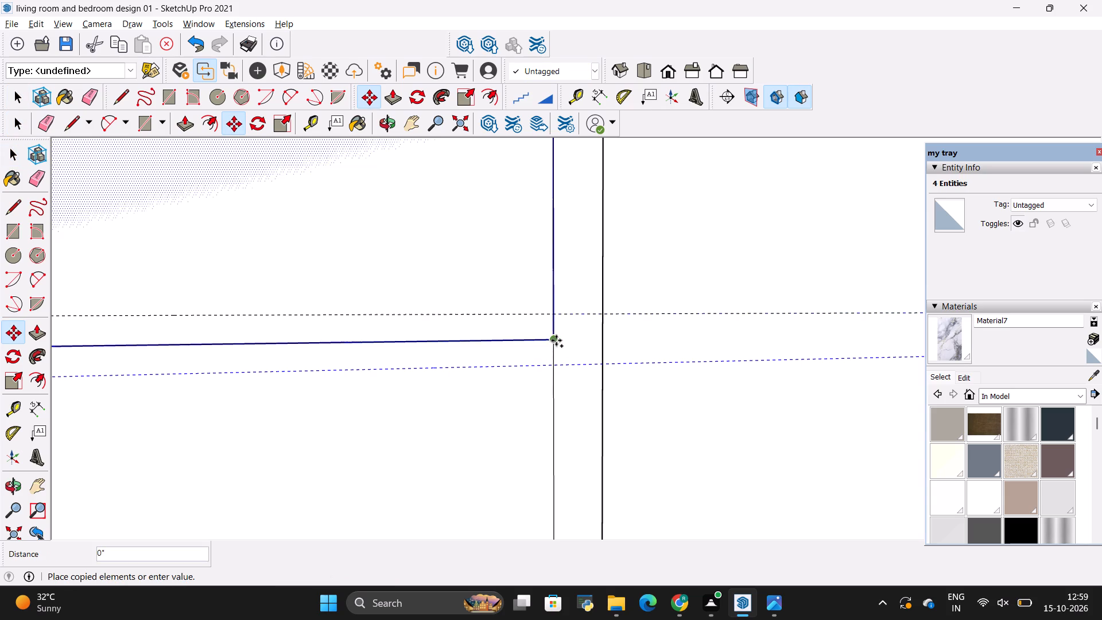
pyautogui.scroll(-16, 531, 353)
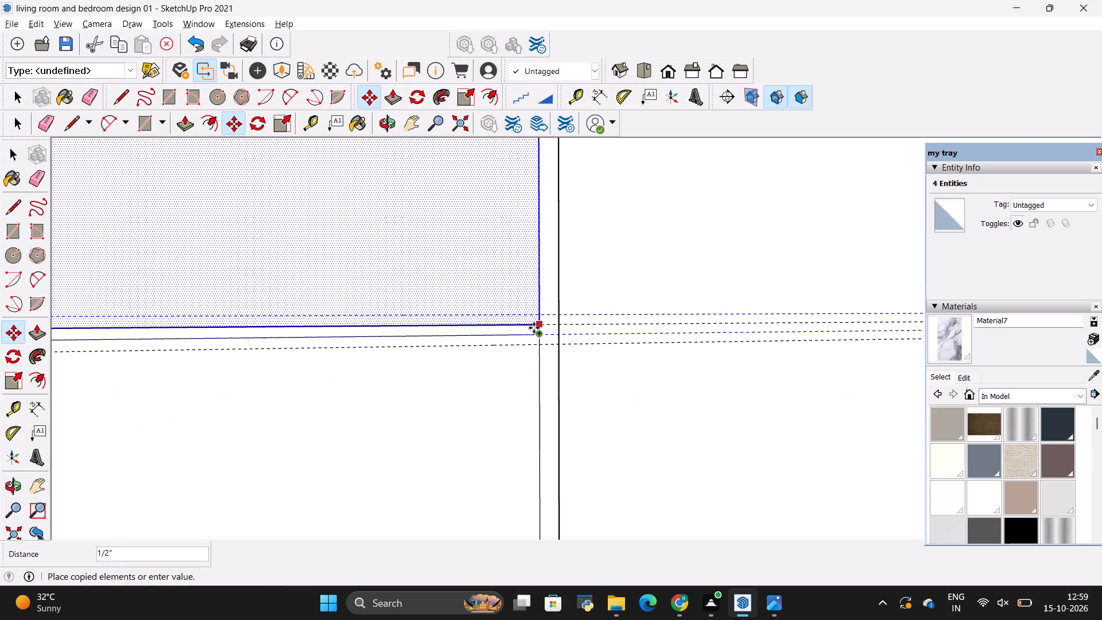
pyautogui.scroll(-10, 534, 327)
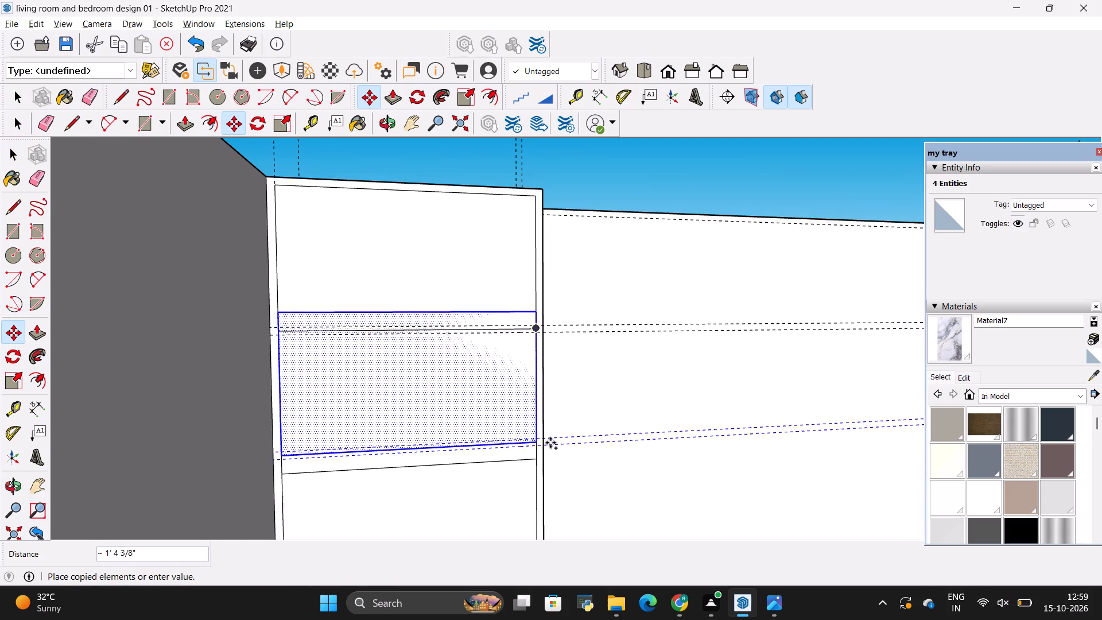
pyautogui.scroll(10, 545, 462)
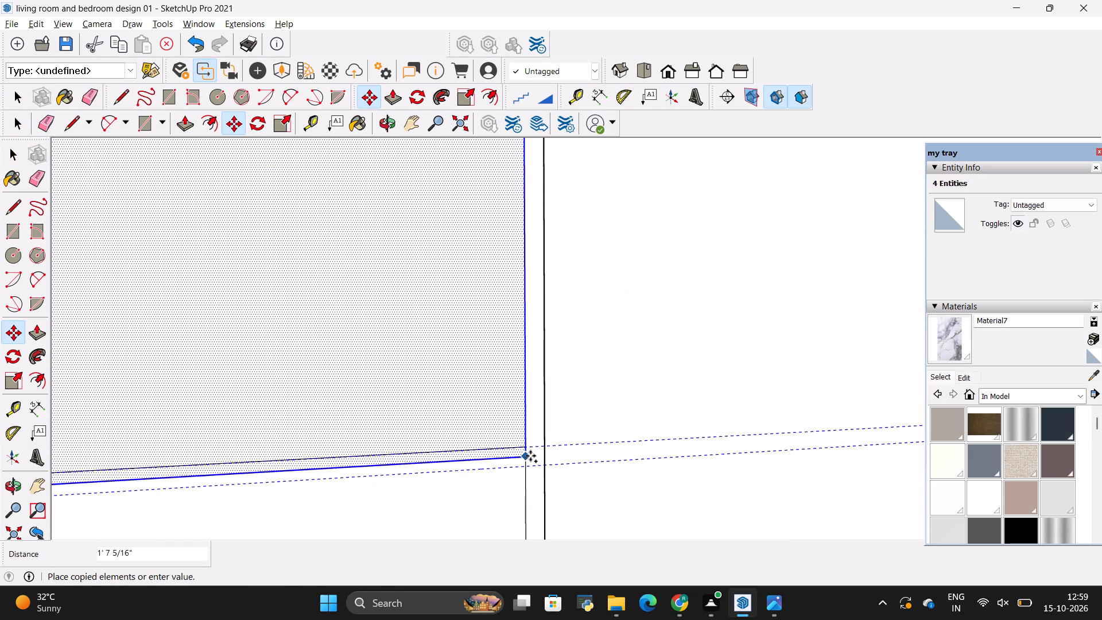
pyautogui.click(529, 448)
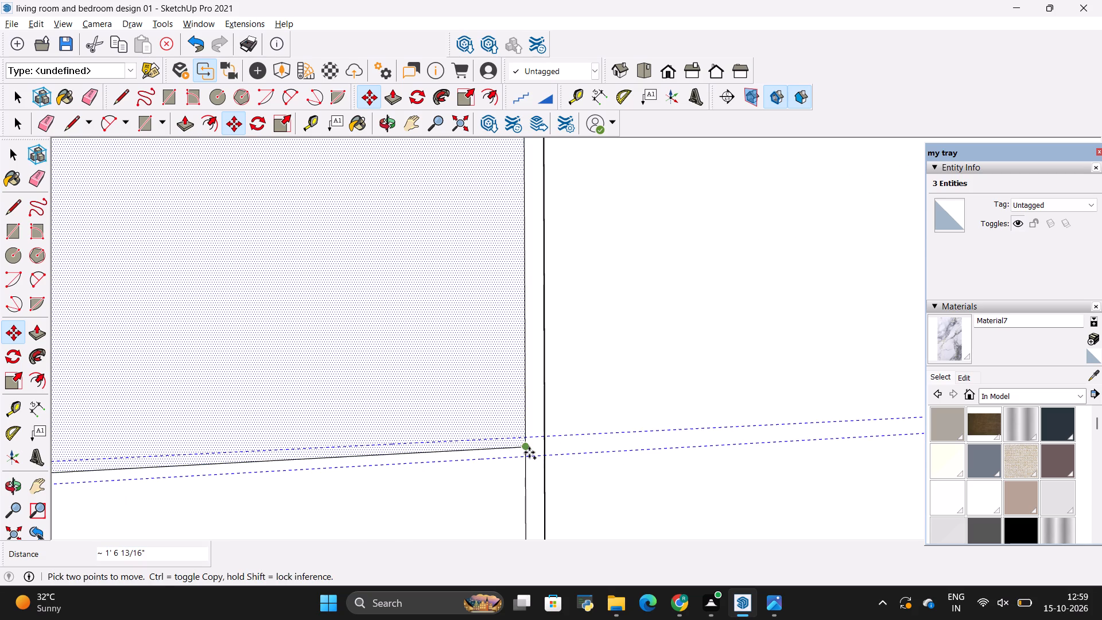
# Copy the guide pair from the second shelf line down about 1' 6 13/16" onto the third shelf line.
pyautogui.keyDown('ctrl'); pyautogui.click(529, 452); pyautogui.keyUp('ctrl')
pyautogui.scroll(-15, 499, 358)
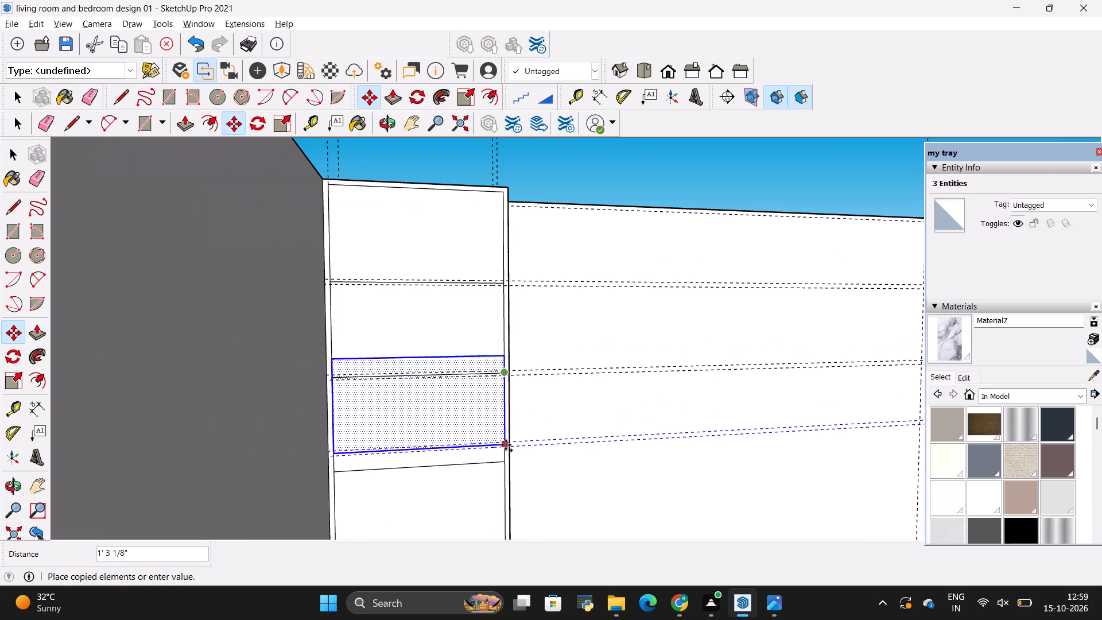
pyautogui.scroll(11, 506, 484)
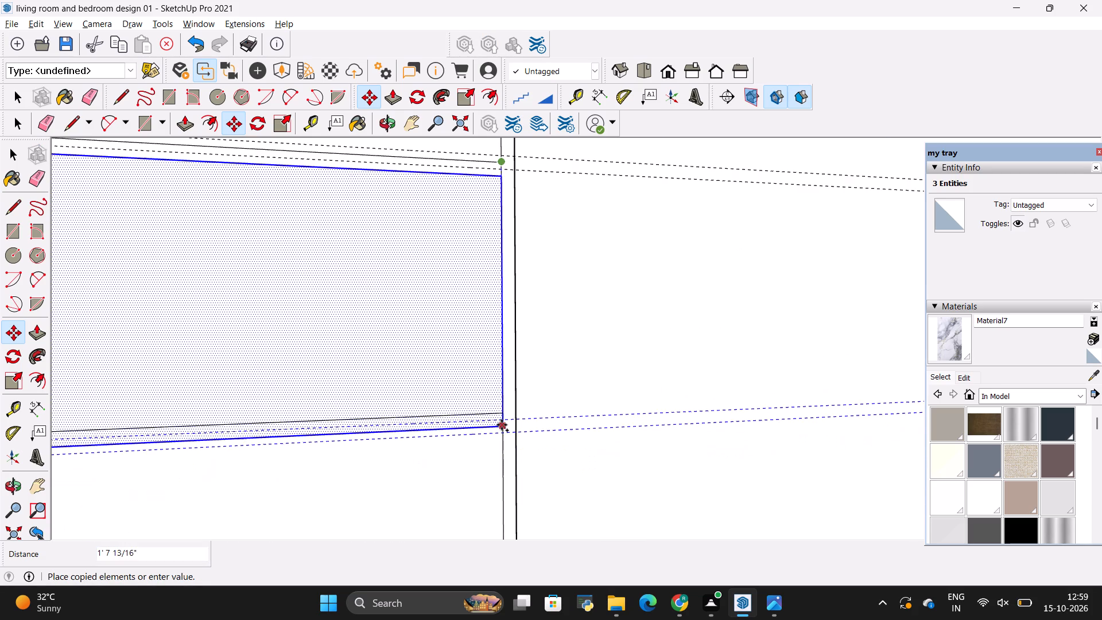
pyautogui.click(502, 419)
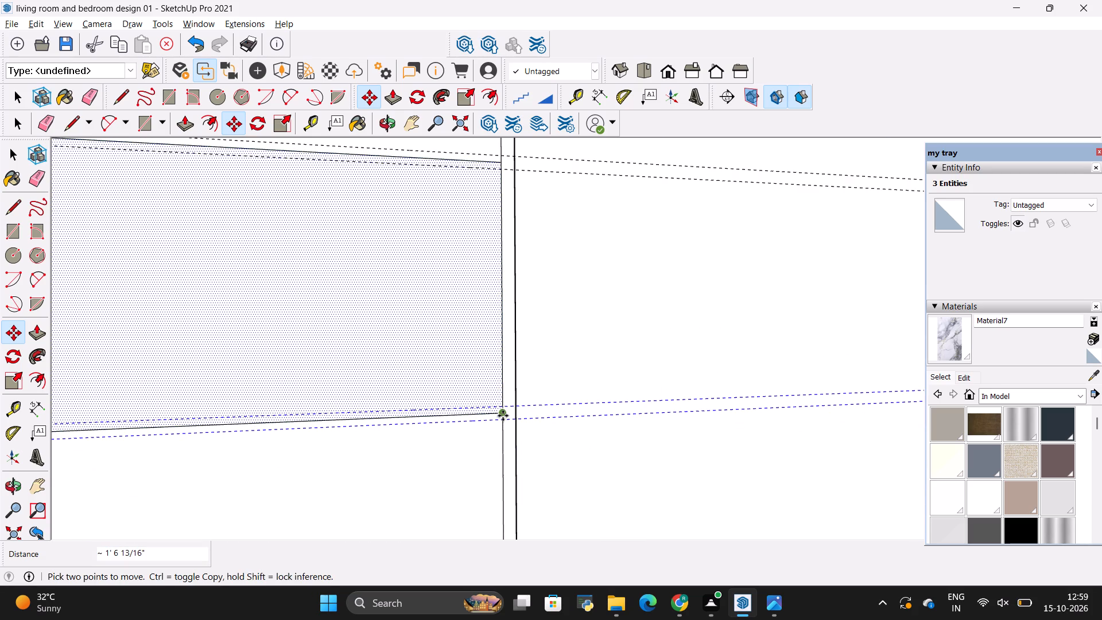
# Copy the guide pair from the third shelf line down about 1' 6 13/16" onto the fourth, lowest shelf line.
pyautogui.keyDown('ctrl'); pyautogui.click(503, 416); pyautogui.keyUp('ctrl')
pyautogui.scroll(-15, 484, 361)
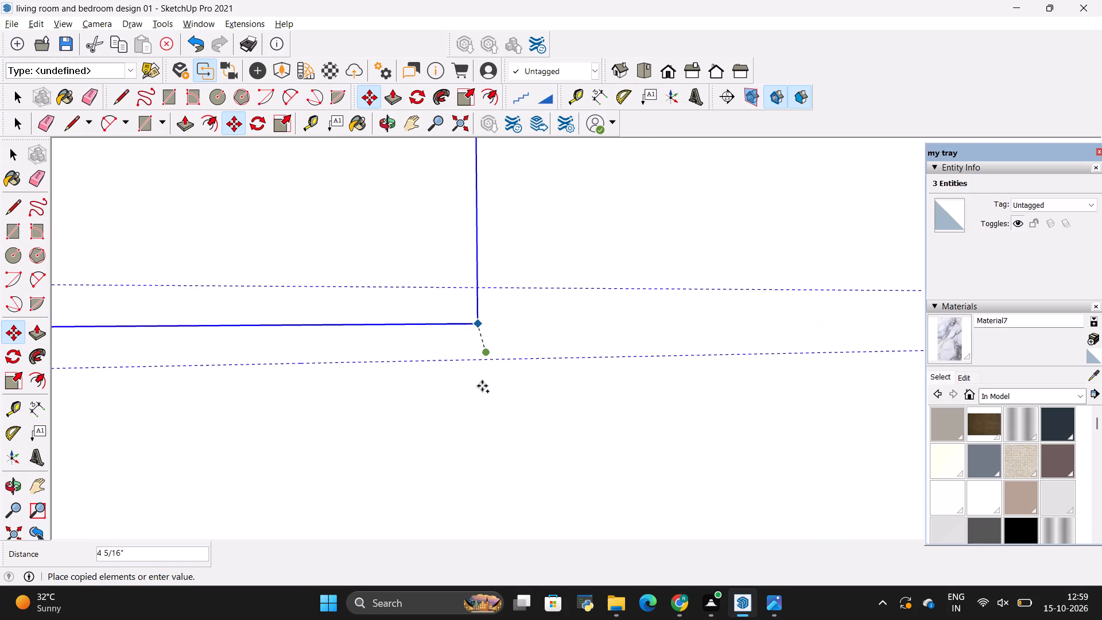
pyautogui.moveTo(496, 328); pyautogui.dragTo(465, 464, button='middle')
pyautogui.scroll(-5, 467, 459)
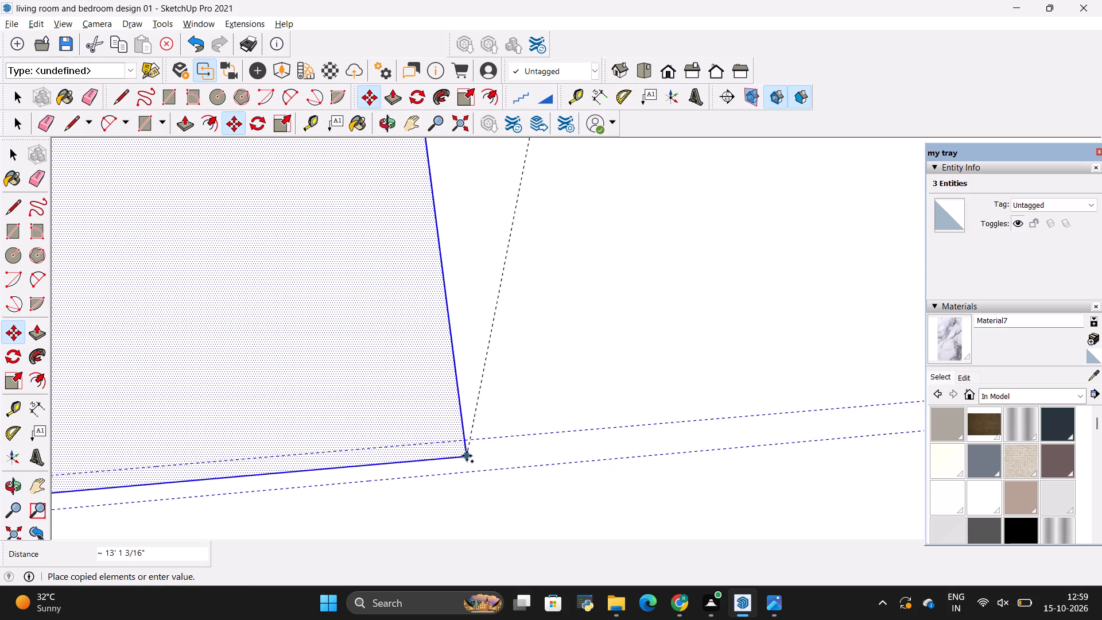
pyautogui.scroll(-9, 467, 456)
pyautogui.scroll(-18, 598, 414)
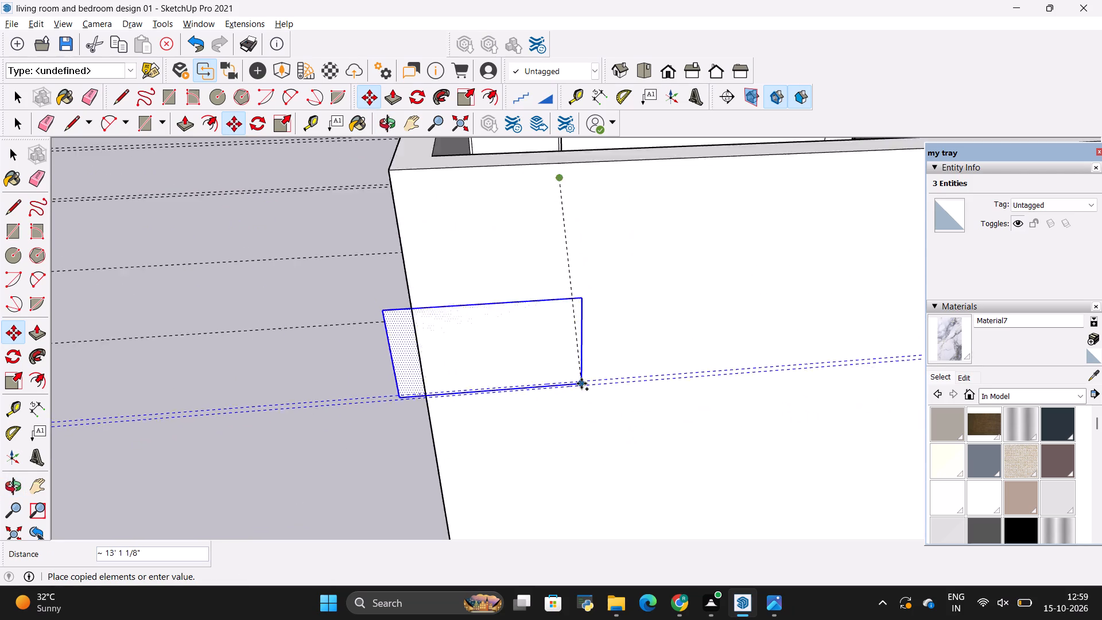
pyautogui.scroll(-7, 581, 383)
pyautogui.scroll(13, 603, 216)
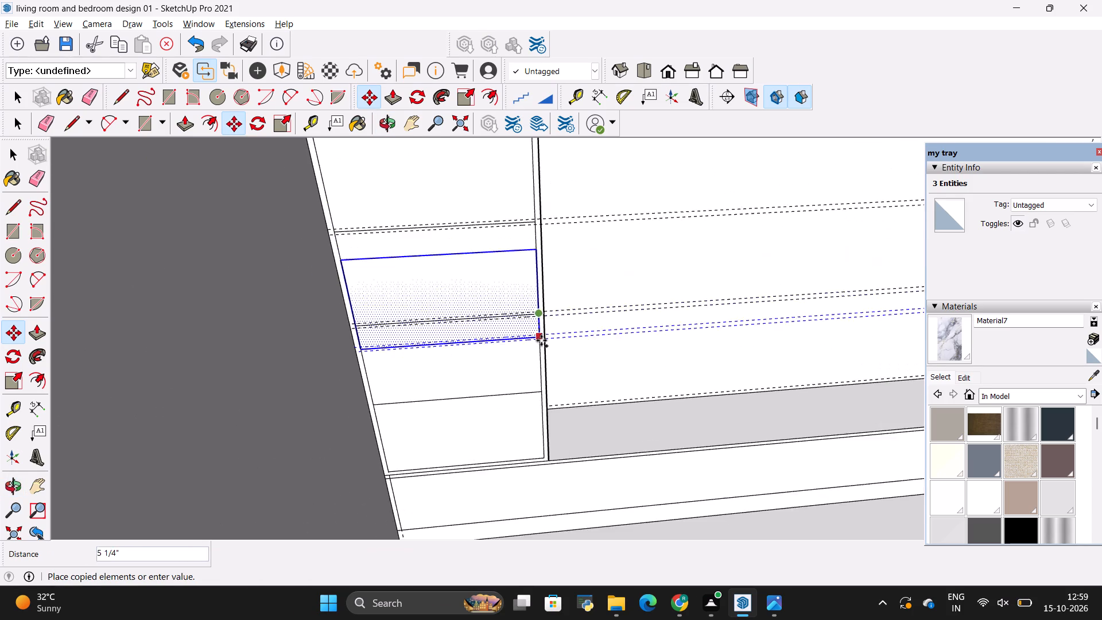
pyautogui.moveTo(541, 425); pyautogui.dragTo(547, 319, button='middle')
pyautogui.middleClick(547, 318)
pyautogui.scroll(8, 544, 336)
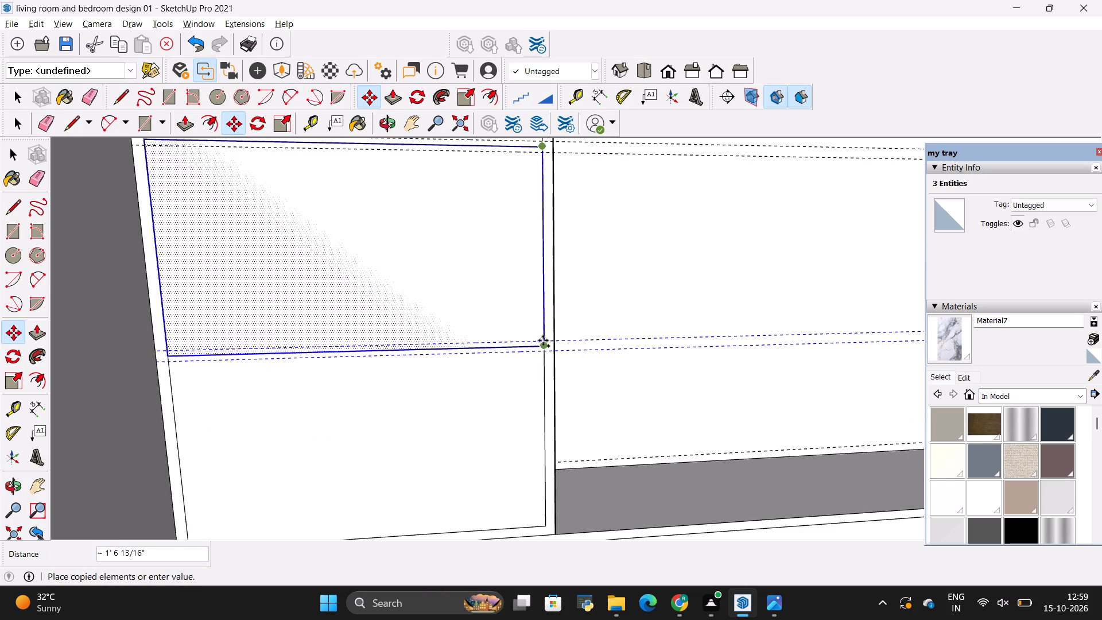
pyautogui.scroll(6, 543, 340)
pyautogui.click(544, 352)
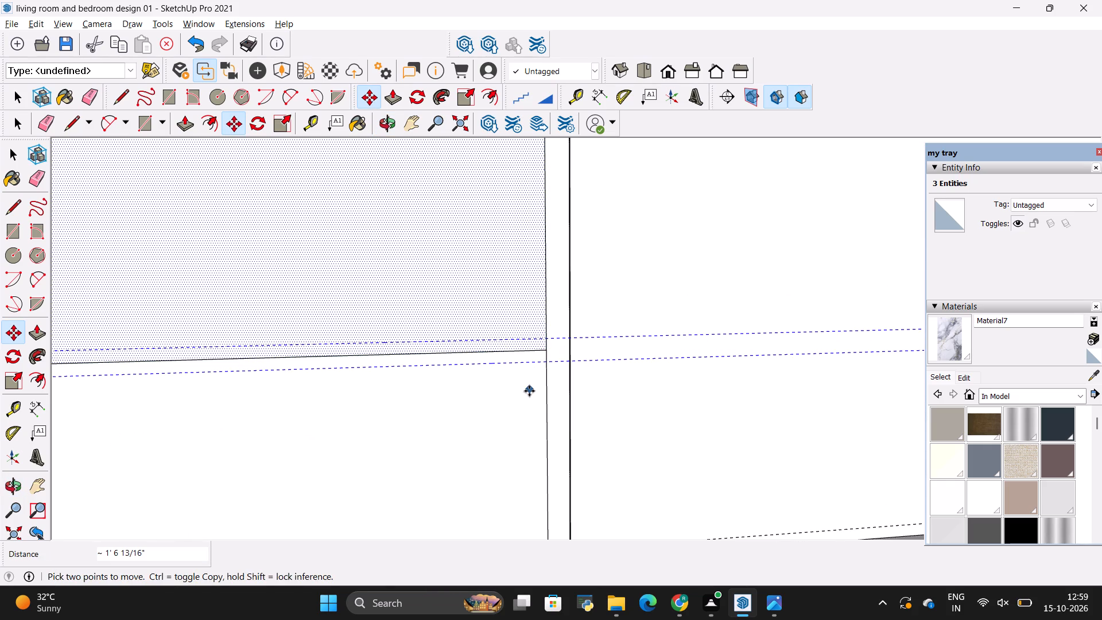
pyautogui.press('space')
pyautogui.click(529, 393)
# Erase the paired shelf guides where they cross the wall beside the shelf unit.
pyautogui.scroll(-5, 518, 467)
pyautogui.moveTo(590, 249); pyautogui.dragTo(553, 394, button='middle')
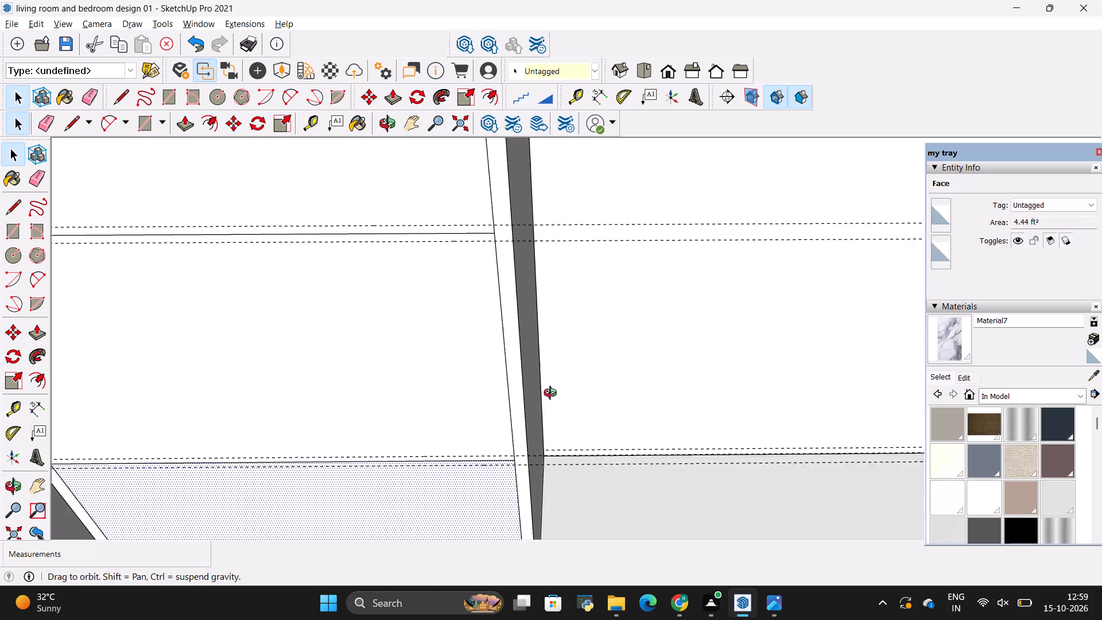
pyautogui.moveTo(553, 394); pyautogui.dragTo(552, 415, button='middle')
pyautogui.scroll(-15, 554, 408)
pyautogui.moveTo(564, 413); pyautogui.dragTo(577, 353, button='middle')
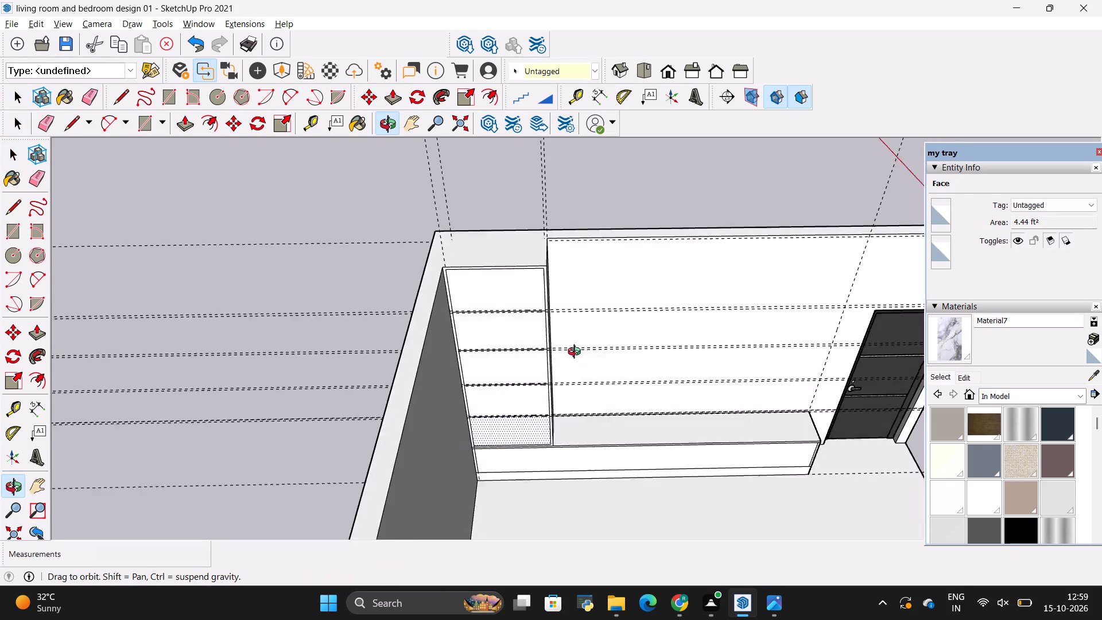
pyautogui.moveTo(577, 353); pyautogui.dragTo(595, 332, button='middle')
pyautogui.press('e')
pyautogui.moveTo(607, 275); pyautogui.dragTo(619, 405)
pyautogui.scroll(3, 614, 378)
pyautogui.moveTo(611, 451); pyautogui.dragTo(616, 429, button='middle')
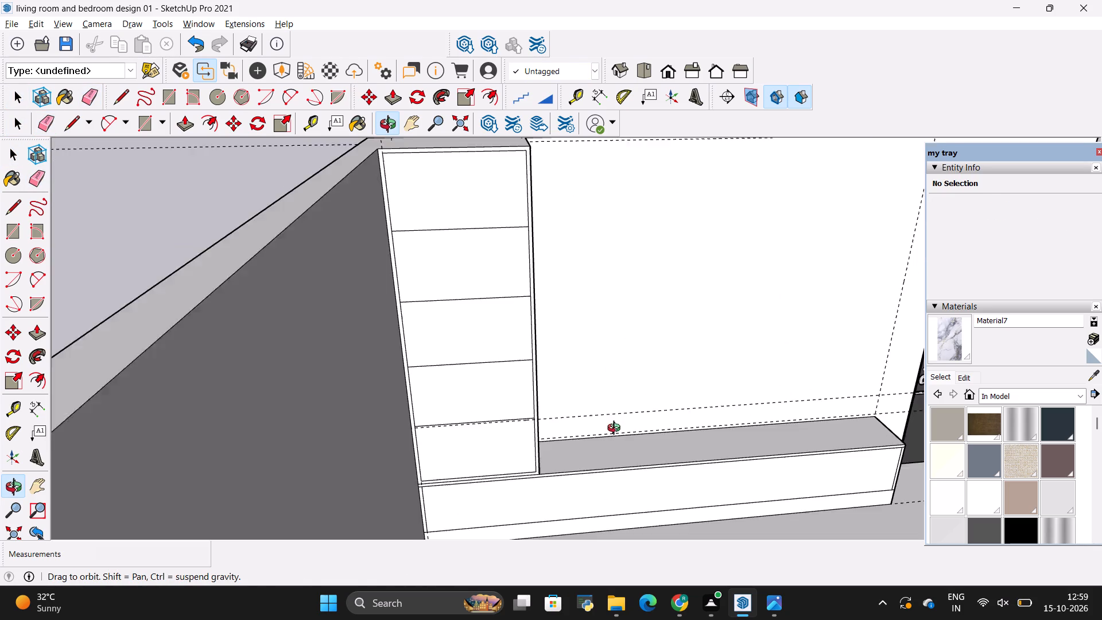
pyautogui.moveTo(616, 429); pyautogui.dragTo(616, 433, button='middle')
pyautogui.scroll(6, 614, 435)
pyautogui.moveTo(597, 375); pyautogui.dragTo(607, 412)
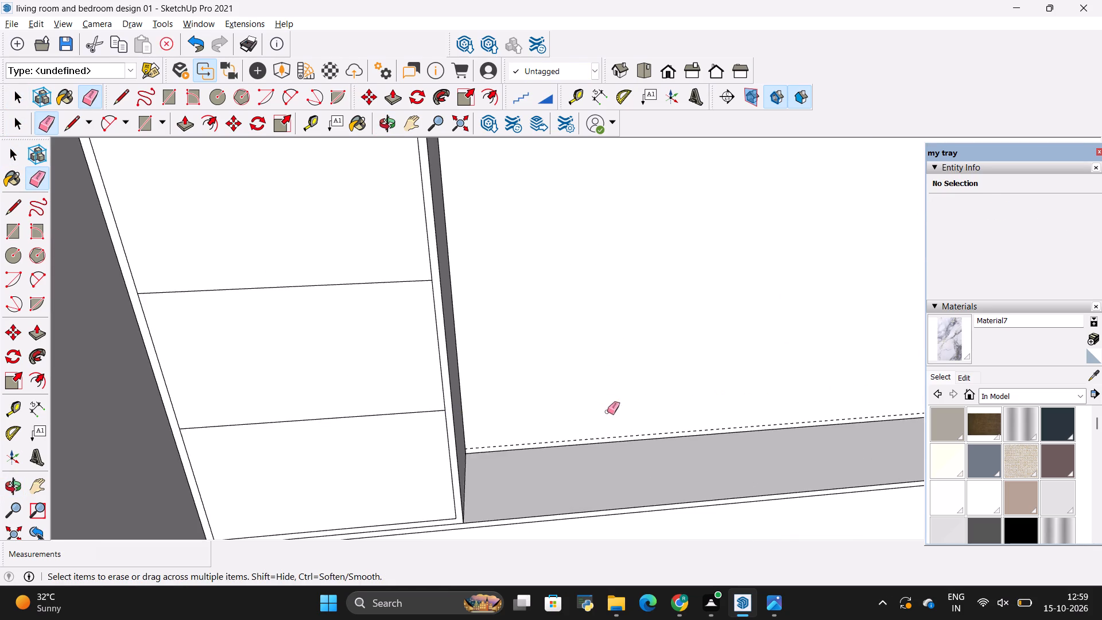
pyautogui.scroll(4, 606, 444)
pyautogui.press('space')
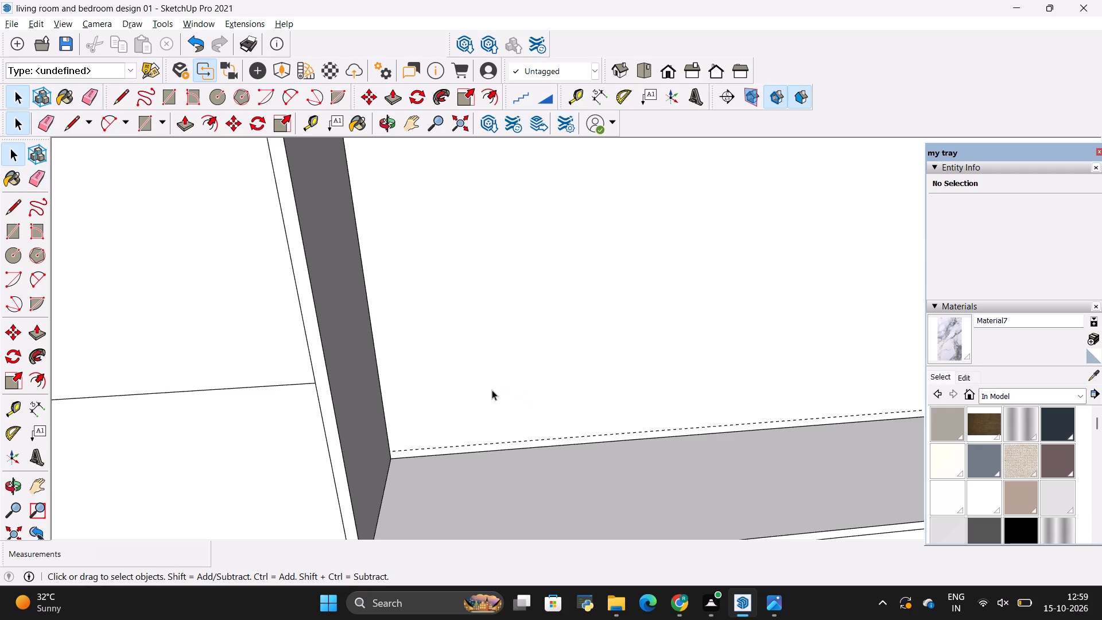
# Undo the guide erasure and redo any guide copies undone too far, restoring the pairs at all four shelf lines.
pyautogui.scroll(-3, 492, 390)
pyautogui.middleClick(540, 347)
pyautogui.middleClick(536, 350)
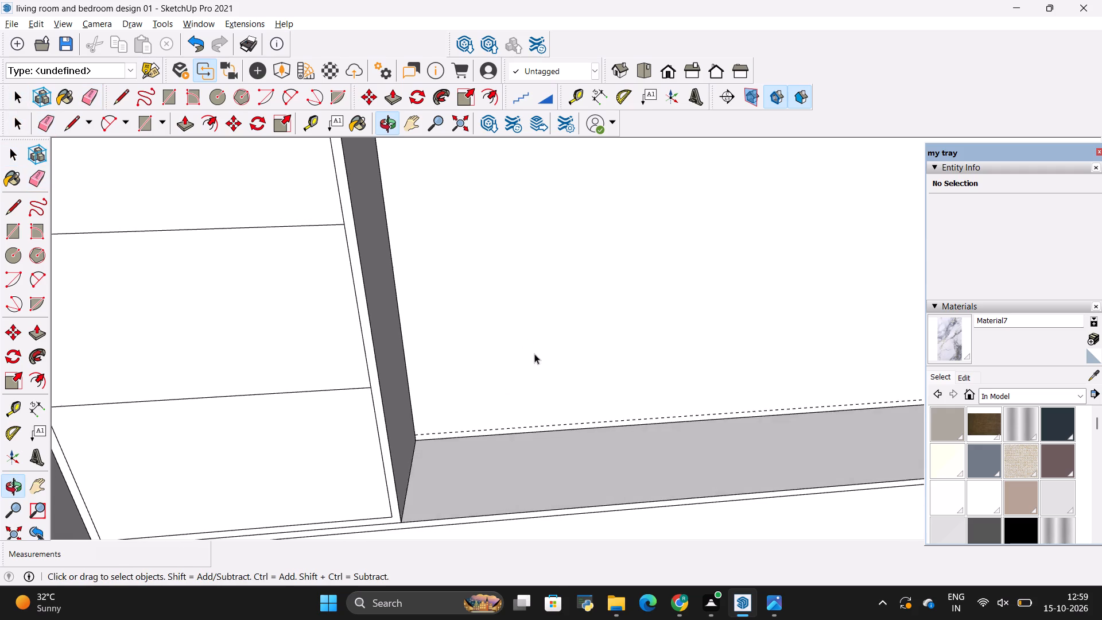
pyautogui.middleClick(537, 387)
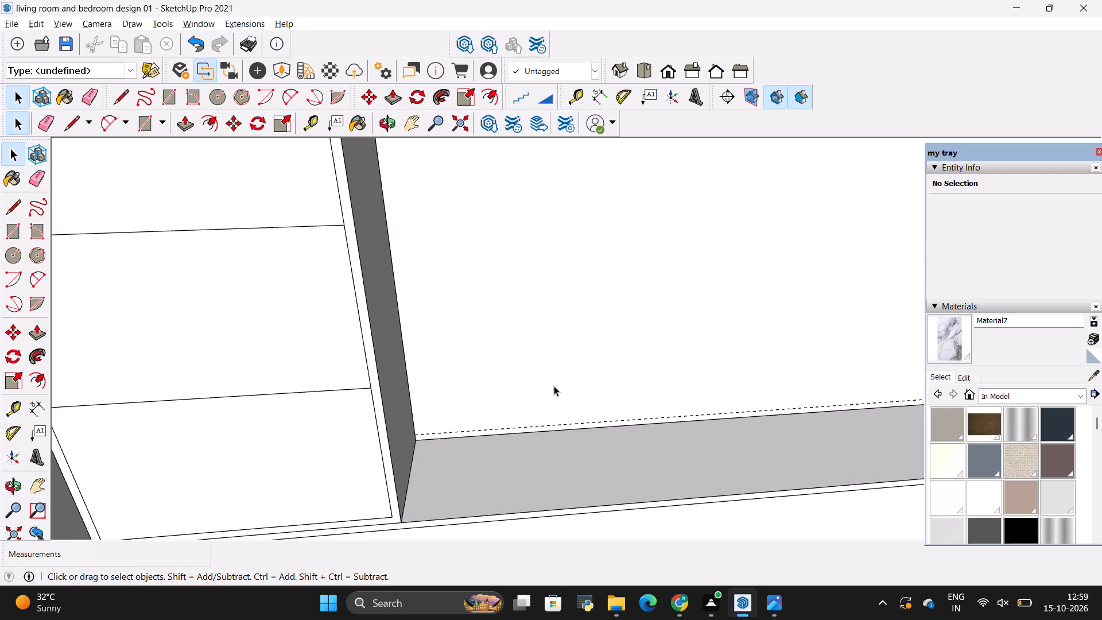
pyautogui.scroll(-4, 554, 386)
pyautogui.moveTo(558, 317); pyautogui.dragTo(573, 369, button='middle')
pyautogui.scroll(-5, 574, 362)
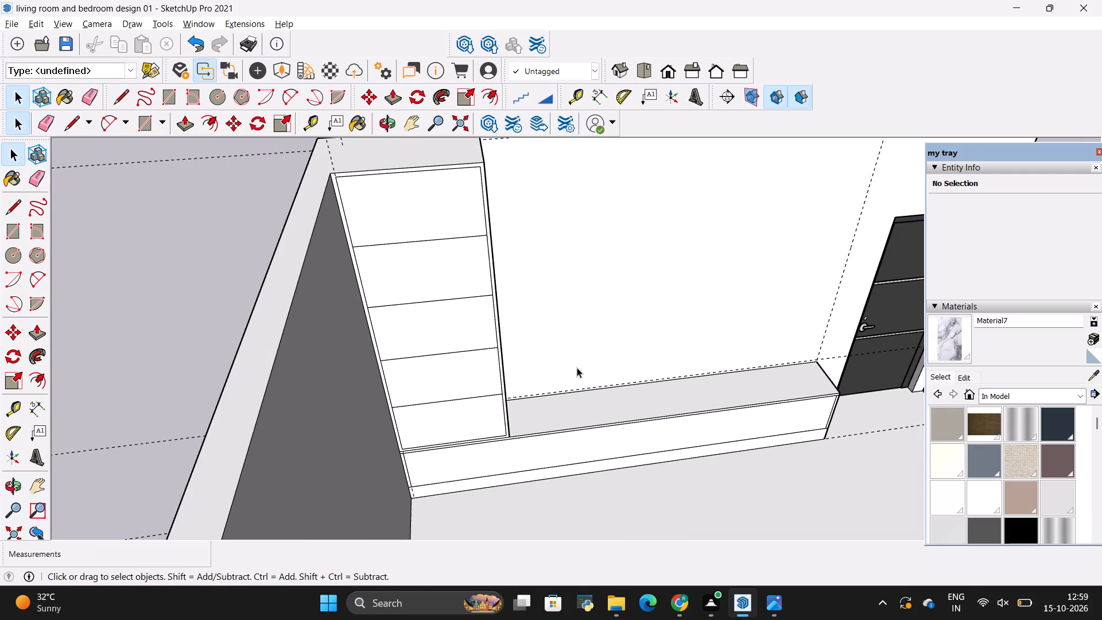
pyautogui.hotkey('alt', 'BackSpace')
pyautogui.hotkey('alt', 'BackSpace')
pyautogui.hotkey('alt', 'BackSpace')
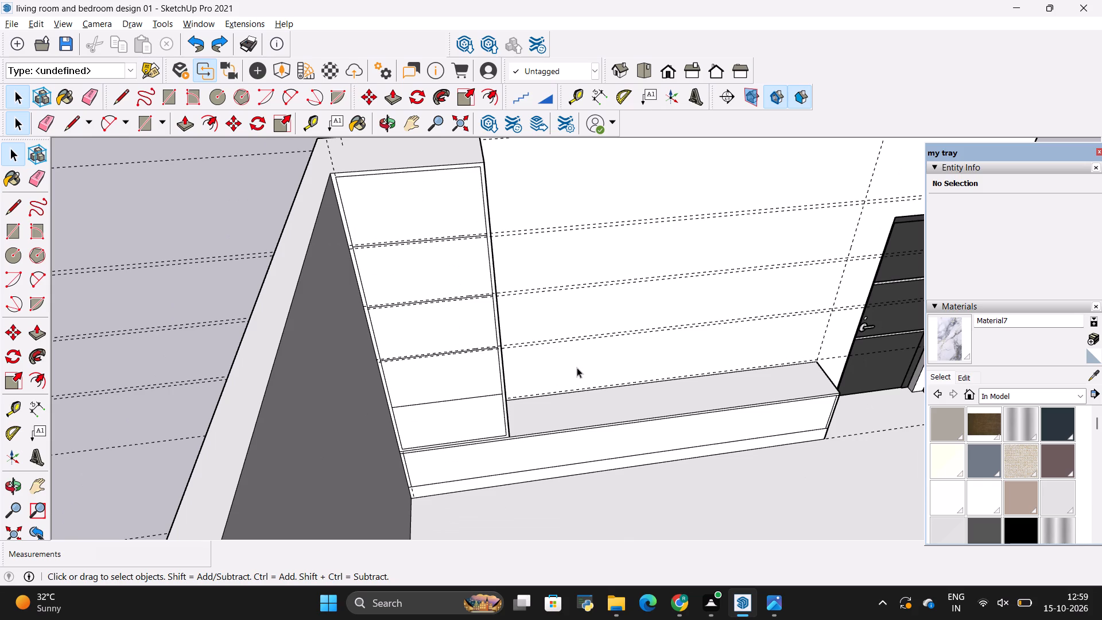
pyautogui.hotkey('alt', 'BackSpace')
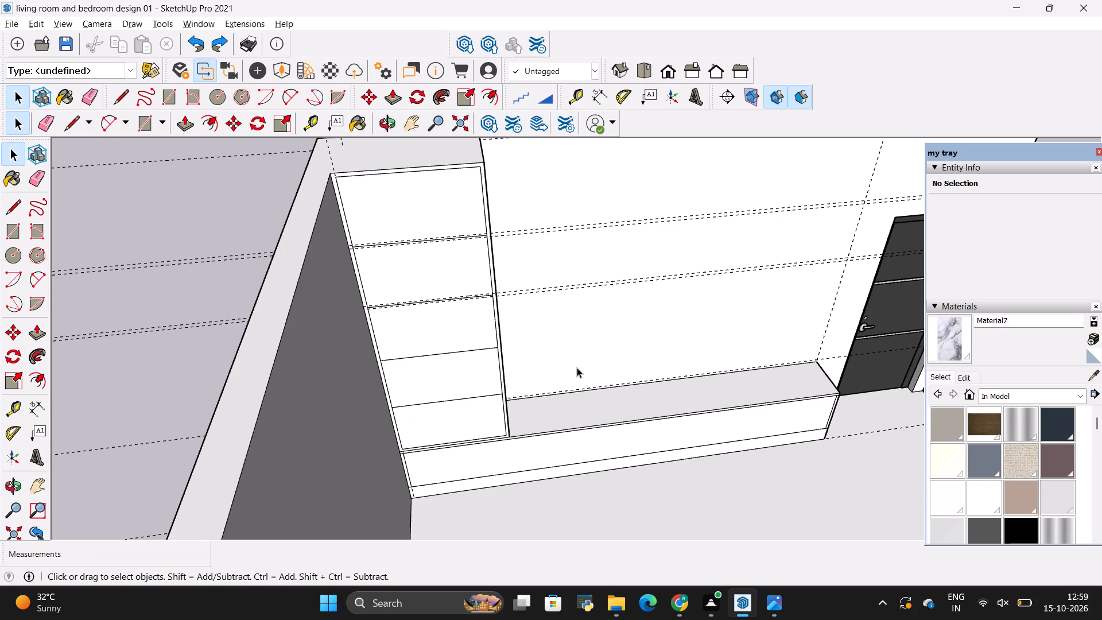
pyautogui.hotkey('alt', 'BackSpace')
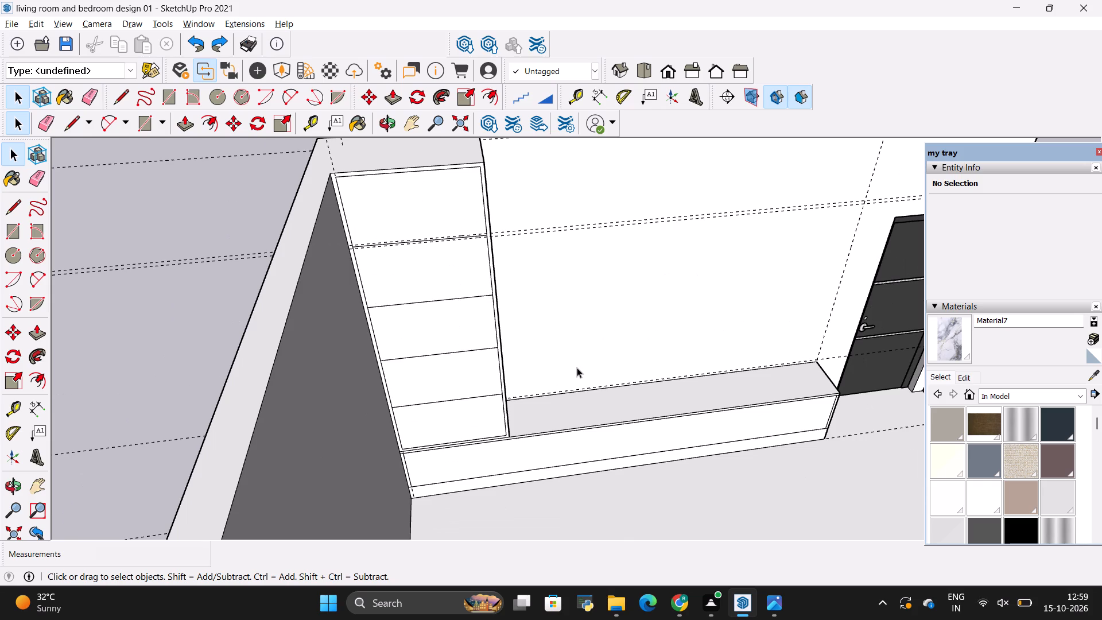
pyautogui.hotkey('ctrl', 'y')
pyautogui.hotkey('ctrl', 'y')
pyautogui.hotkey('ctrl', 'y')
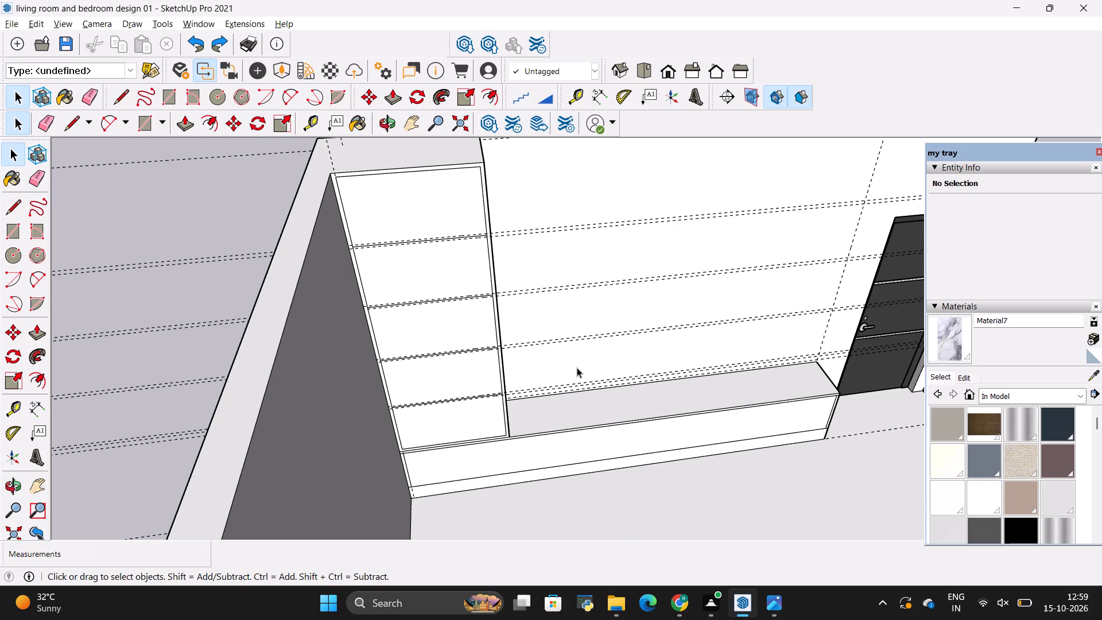
# Draw a 1" by 2' 10" rectangle between the two guides around the topmost shelf line, spanning the frame's inner edges.
pyautogui.scroll(2, 422, 116)
pyautogui.scroll(2, 413, 207)
pyautogui.press('space')
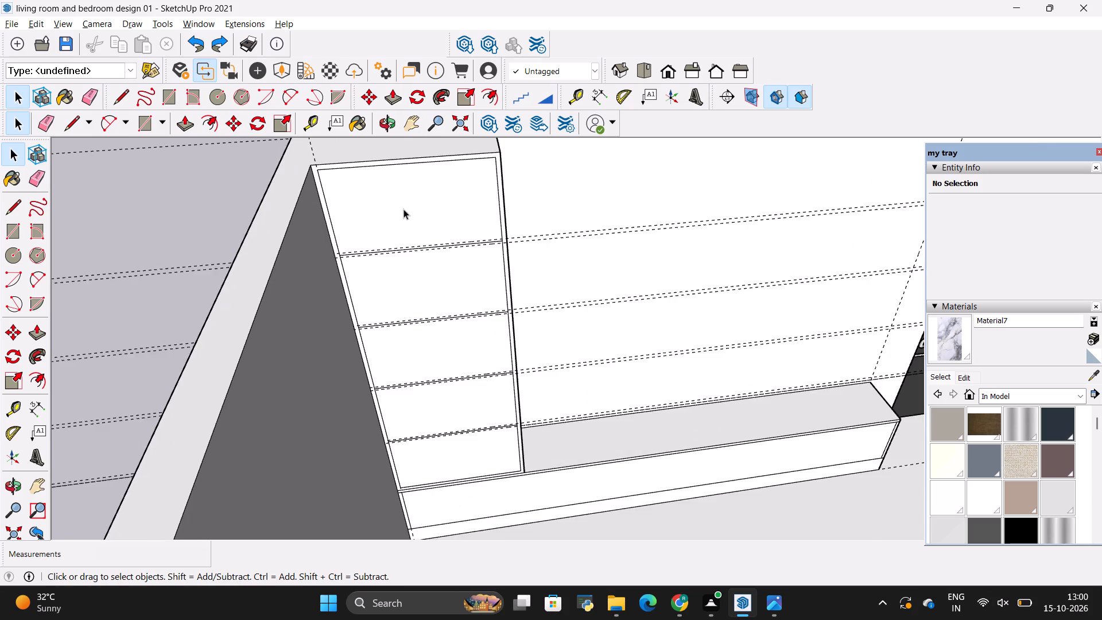
pyautogui.scroll(9, 398, 210)
pyautogui.press('r')
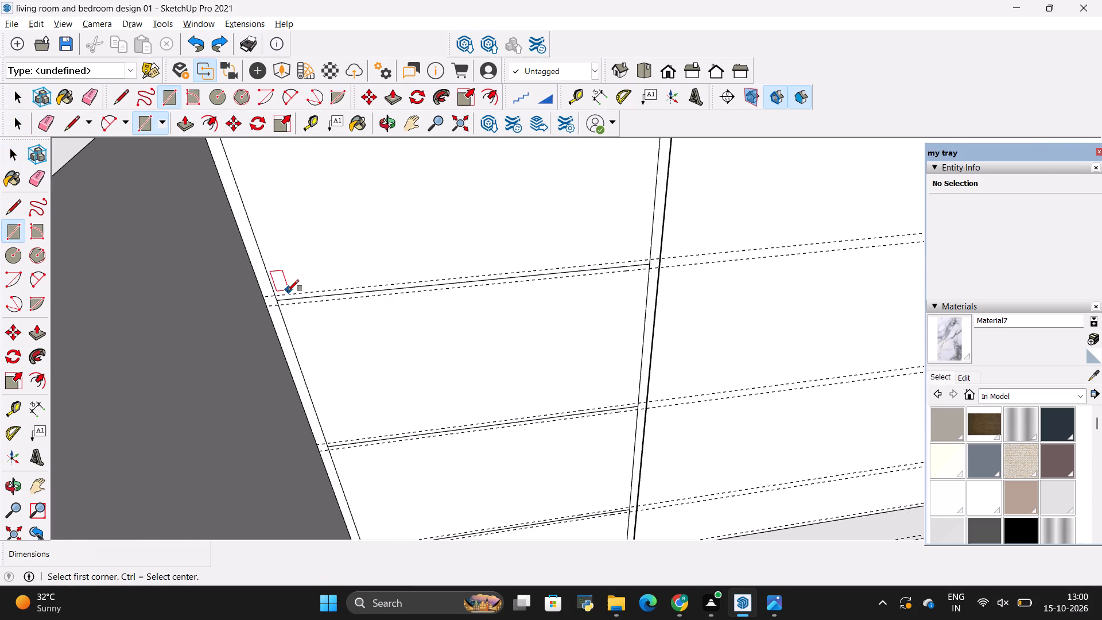
pyautogui.scroll(4, 275, 294)
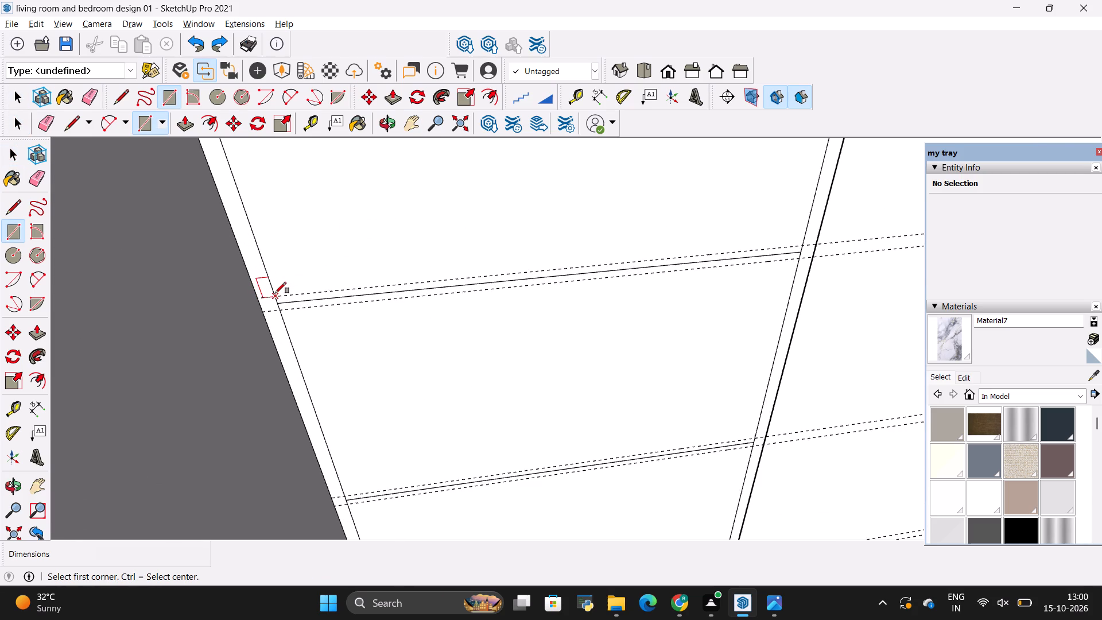
pyautogui.click(275, 294)
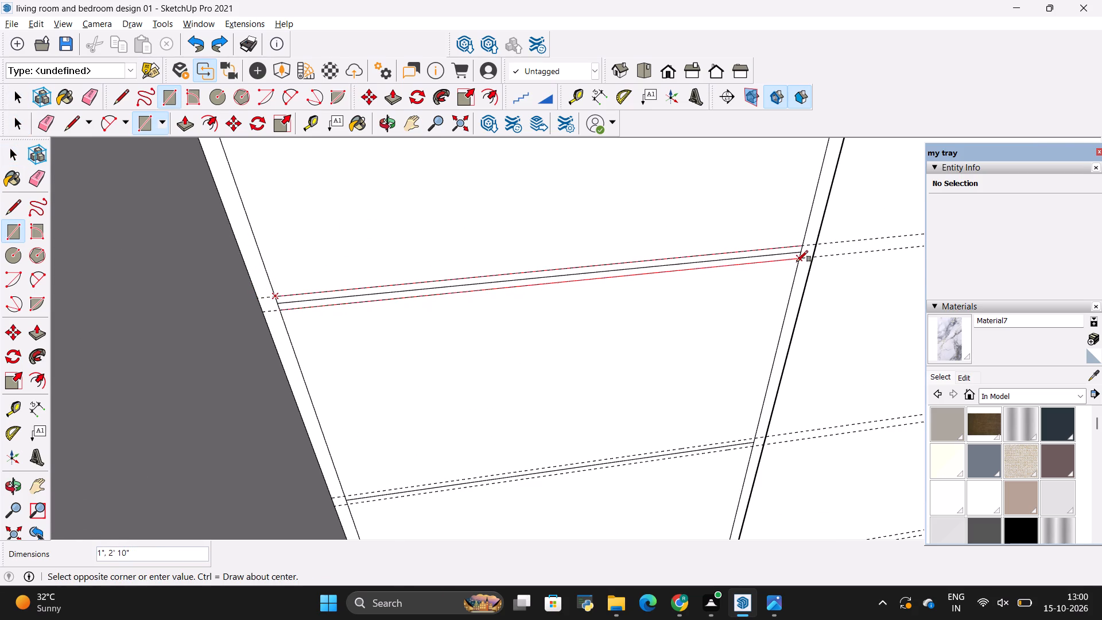
pyautogui.click(797, 262)
pyautogui.scroll(-4, 439, 272)
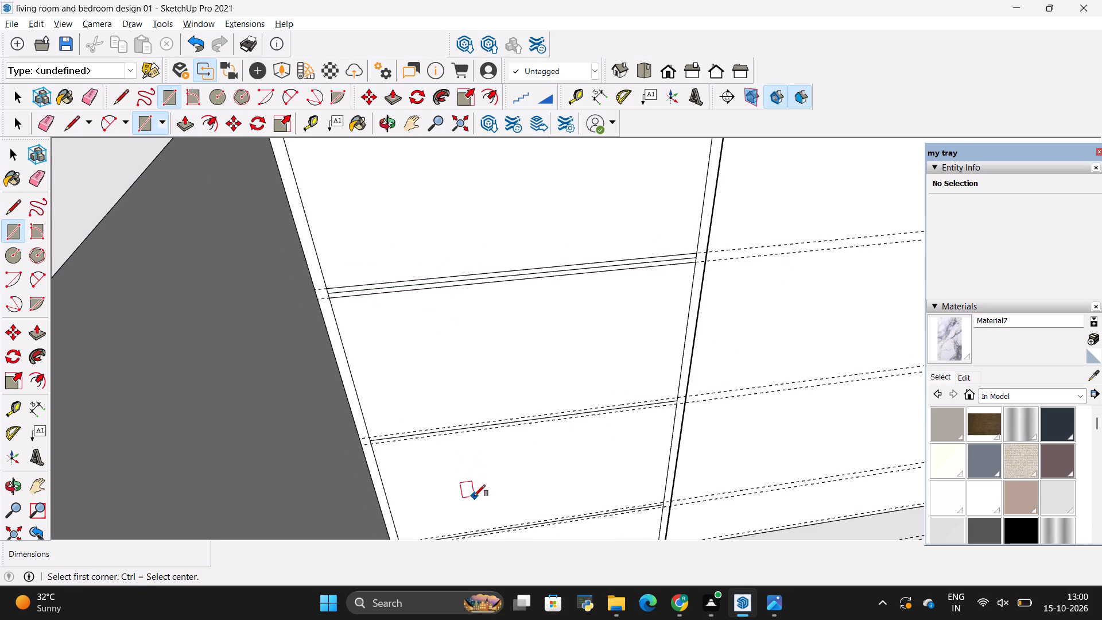
# Draw a 1" by 2' 10" rectangle between the two guides around the second shelf line, spanning the frame's inner edges.
pyautogui.scroll(6, 474, 496)
pyautogui.moveTo(464, 478); pyautogui.dragTo(450, 425, button='middle')
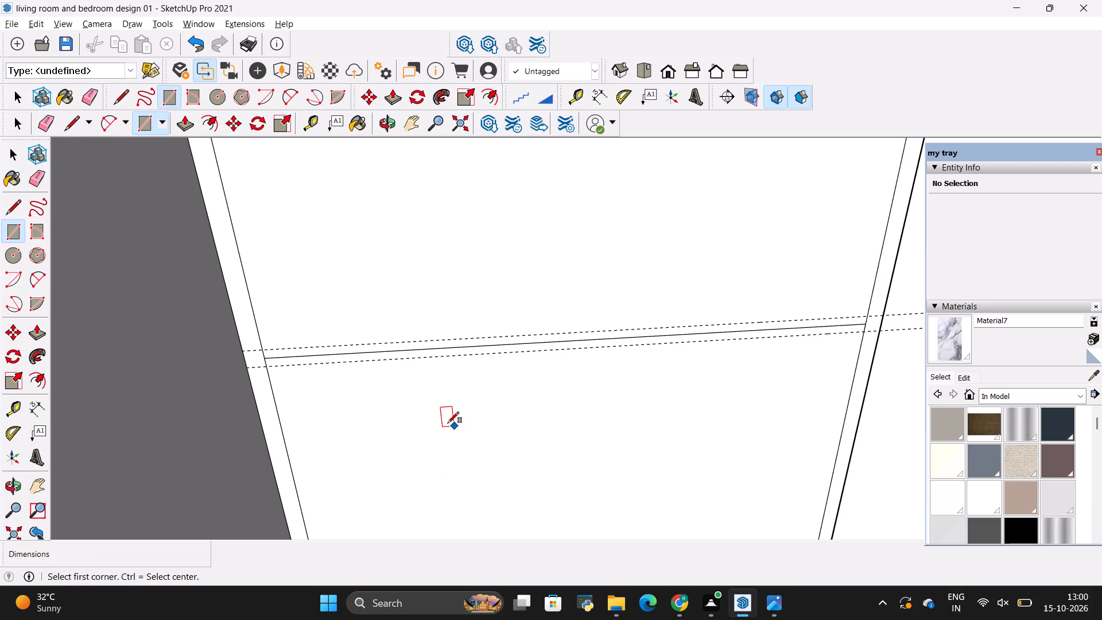
pyautogui.click(263, 350)
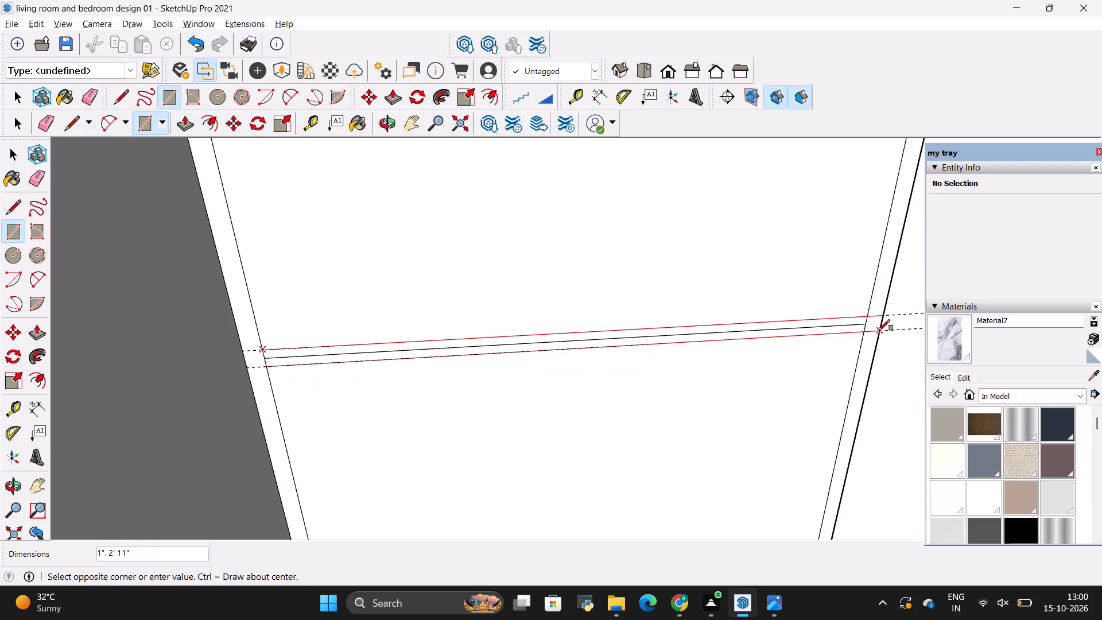
pyautogui.click(865, 334)
# Outline the third shelf with a 1" by 2' 10" rectangle between its two guides, spanning the frame's inner edges.
pyautogui.scroll(-3, 604, 314)
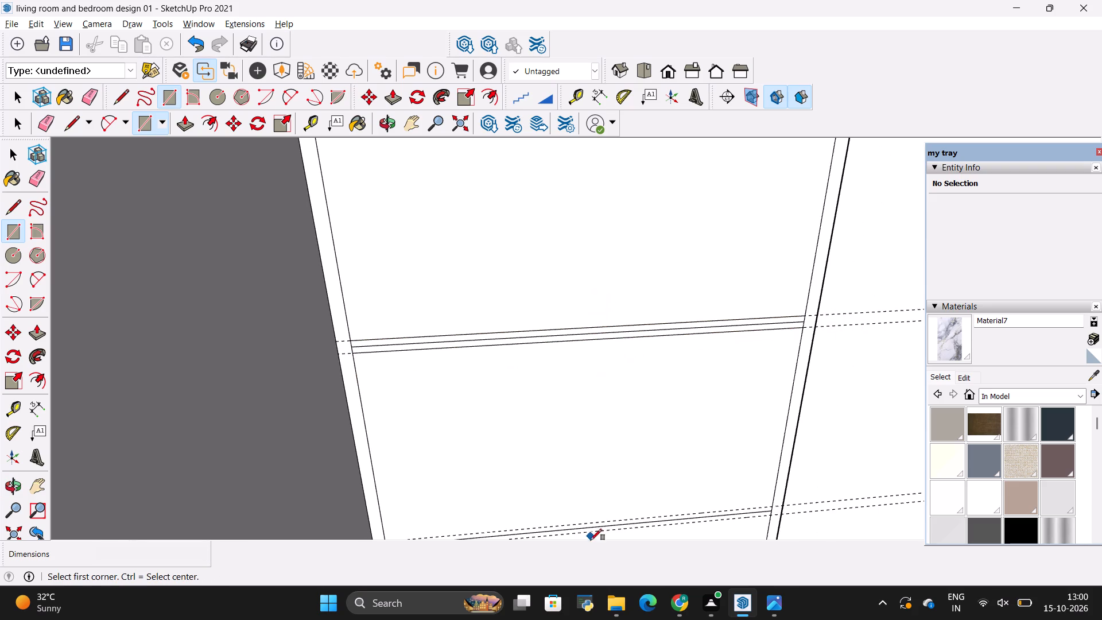
pyautogui.keyDown('shift'); pyautogui.moveTo(574, 448); pyautogui.dragTo(536, 273, button='middle'); pyautogui.keyUp('shift')
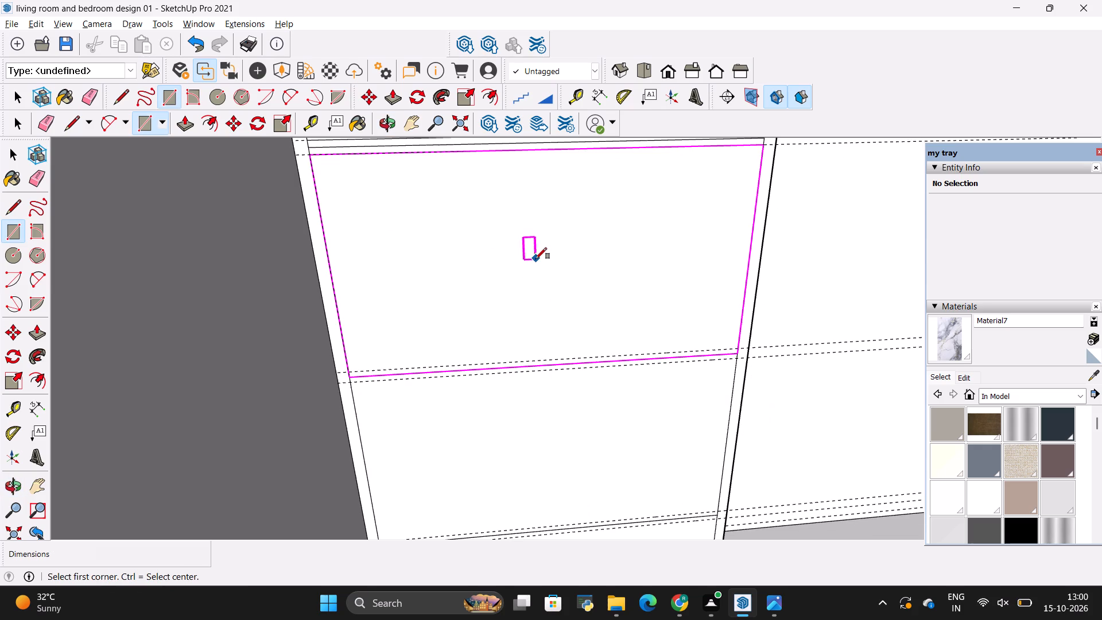
pyautogui.press('Escape')
pyautogui.scroll(2, 356, 387)
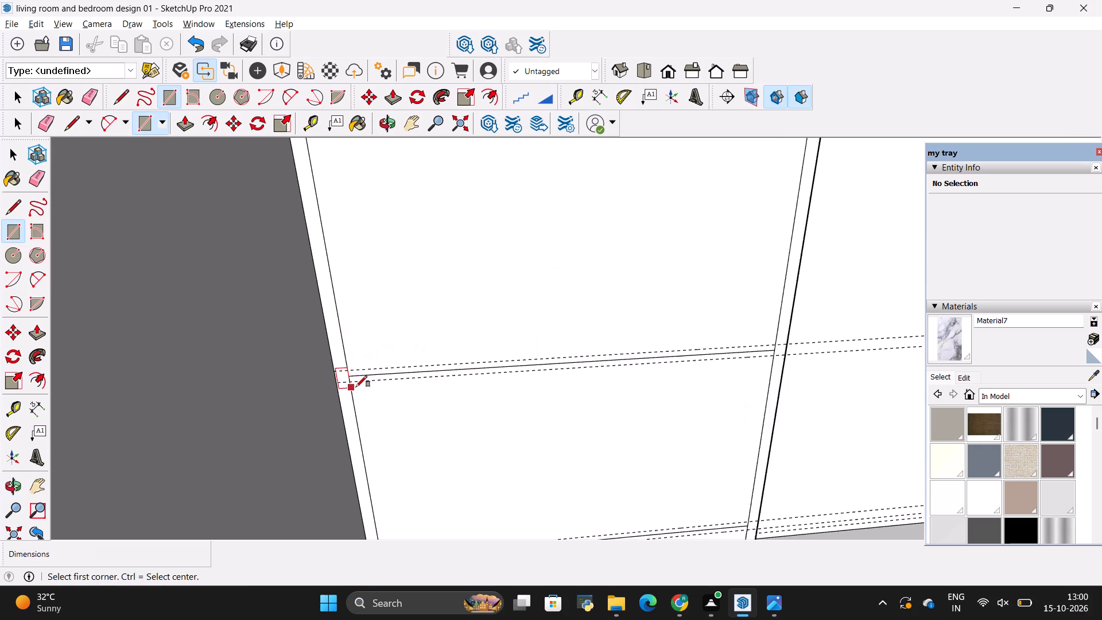
pyautogui.scroll(1, 356, 387)
pyautogui.click(348, 366)
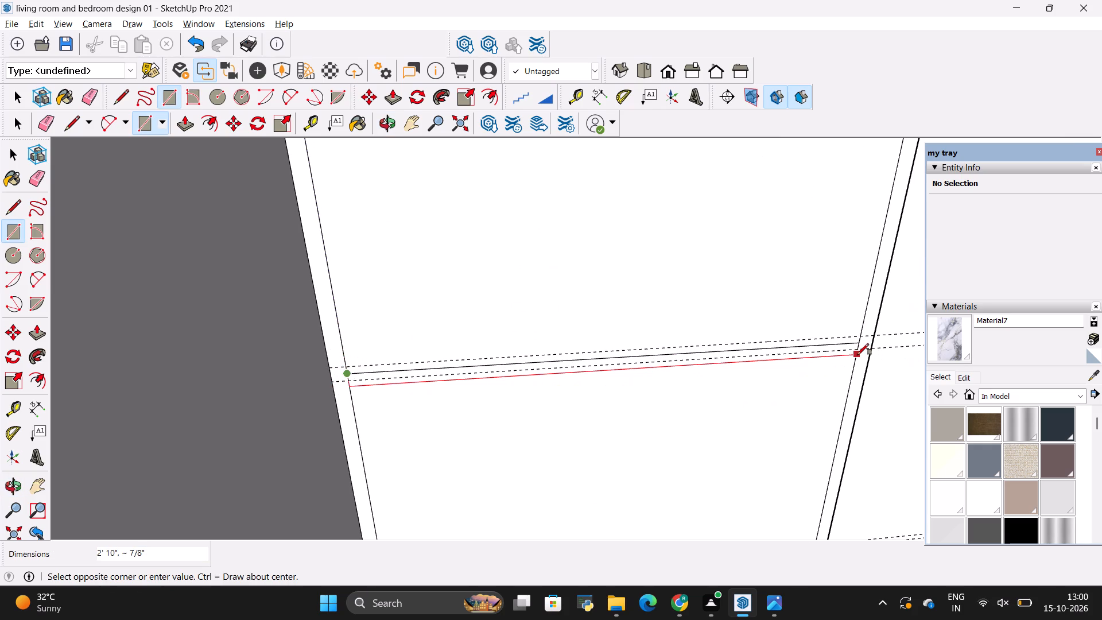
pyautogui.click(860, 351)
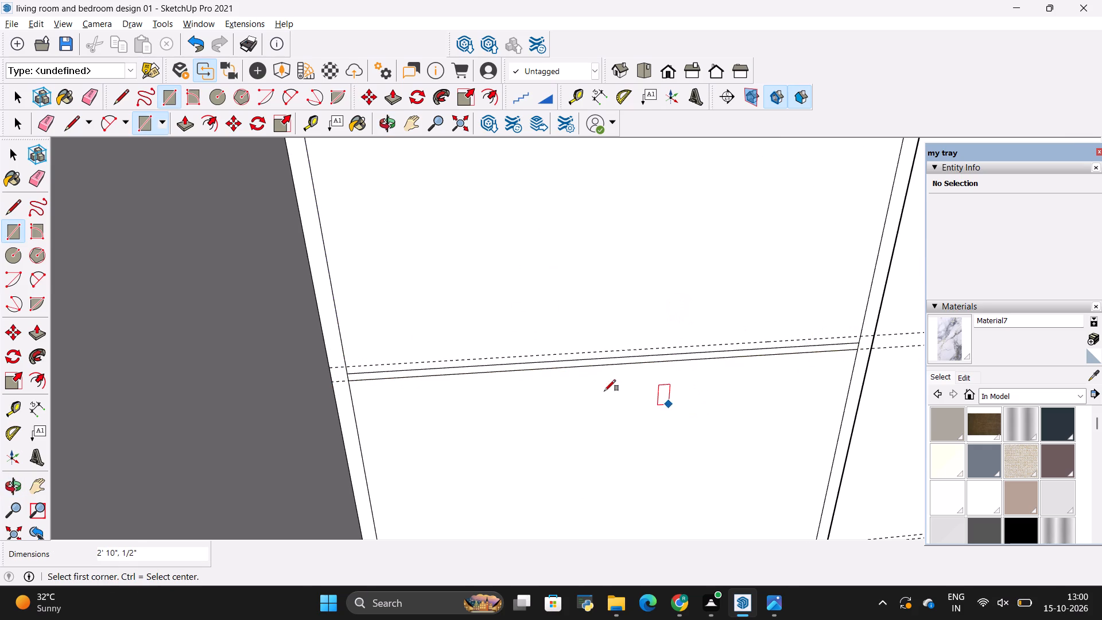
pyautogui.click(343, 365)
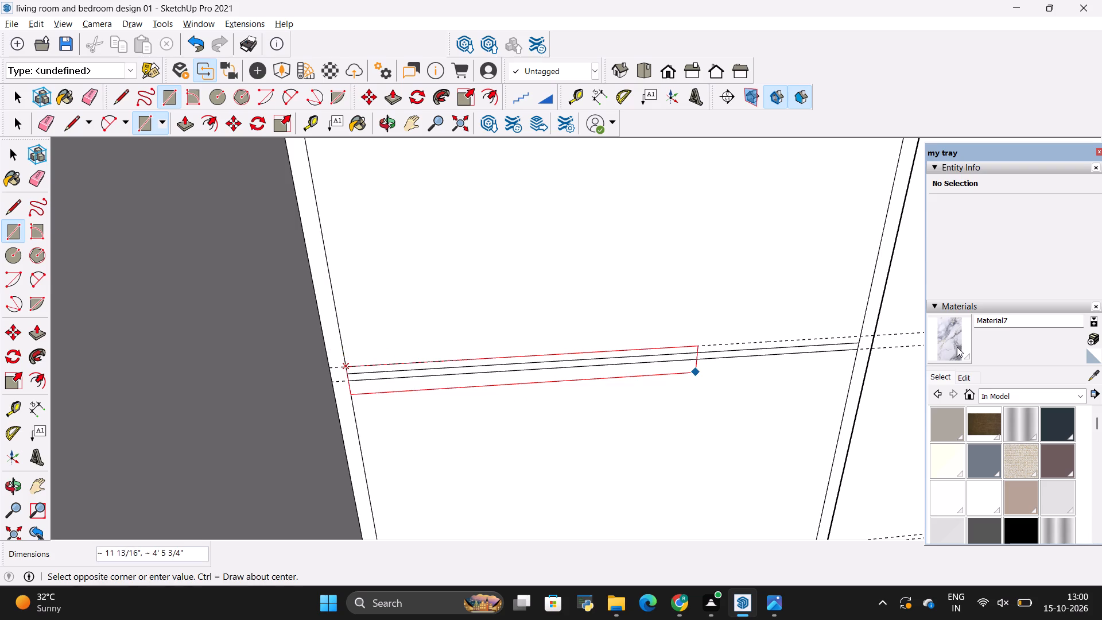
pyautogui.click(858, 351)
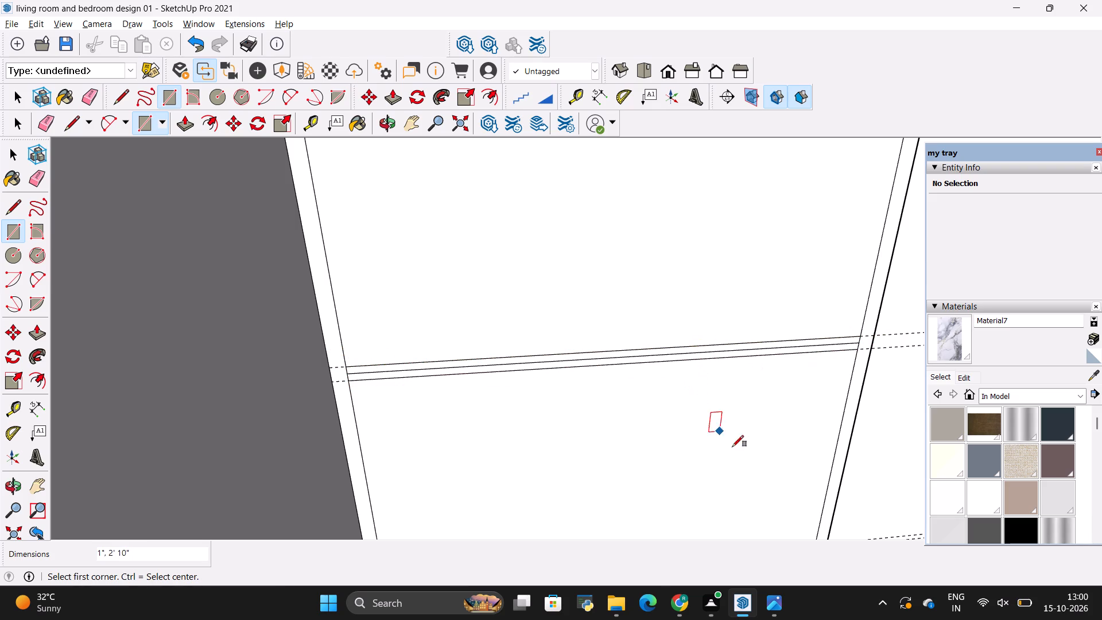
# Draw a 1" by 2' 10" rectangle at the lowest shelf line, starting from its upper guide at the frame's inner edge.
pyautogui.keyDown('shift'); pyautogui.moveTo(744, 472); pyautogui.dragTo(717, 270, button='middle'); pyautogui.keyUp('shift')
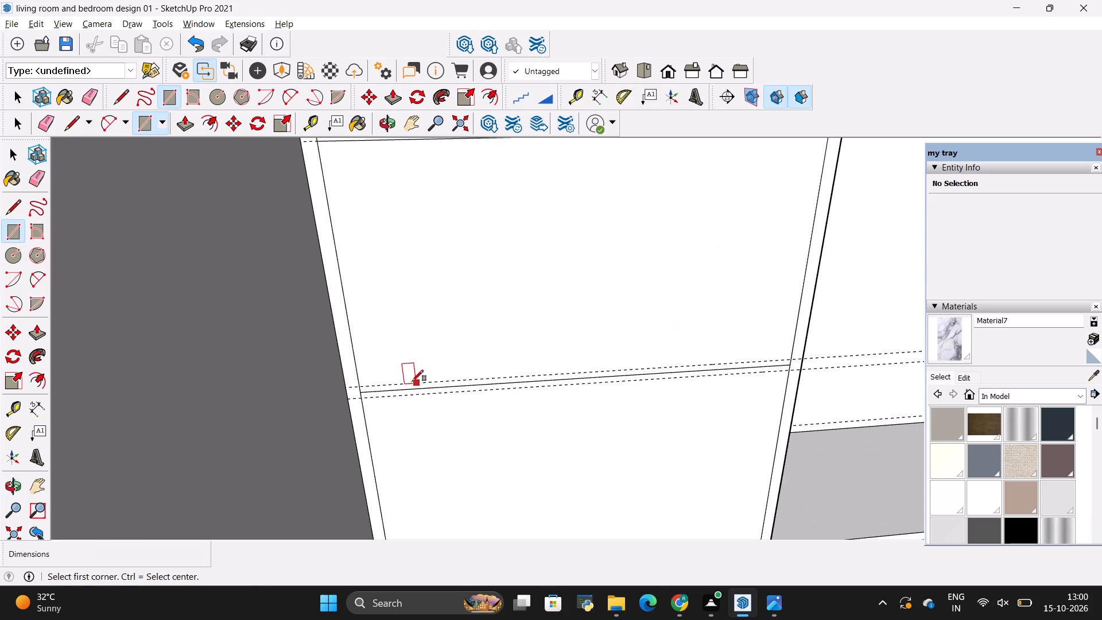
pyautogui.click(361, 384)
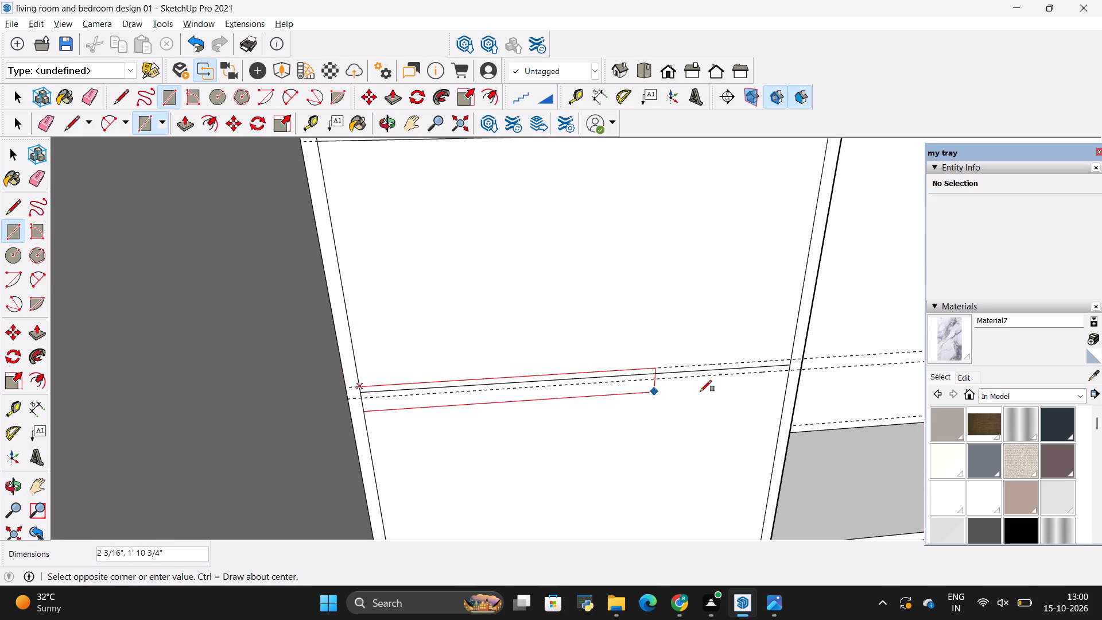
pyautogui.click(789, 373)
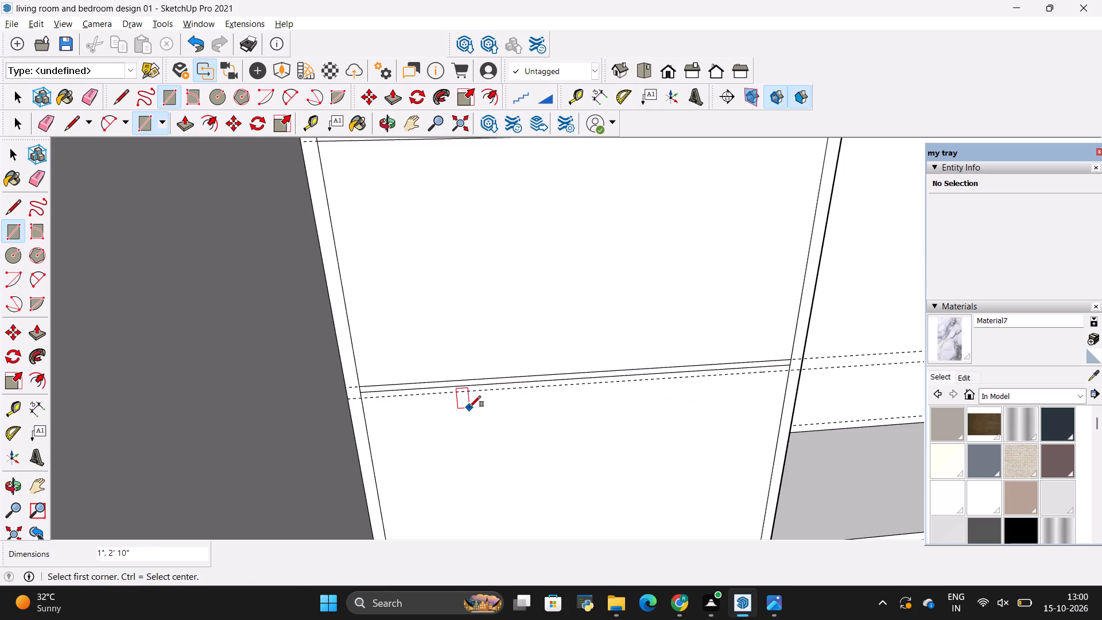
# Erase the original shelf line running between the two guides of the lowest shelf.
pyautogui.press('space')
pyautogui.scroll(11, 469, 389)
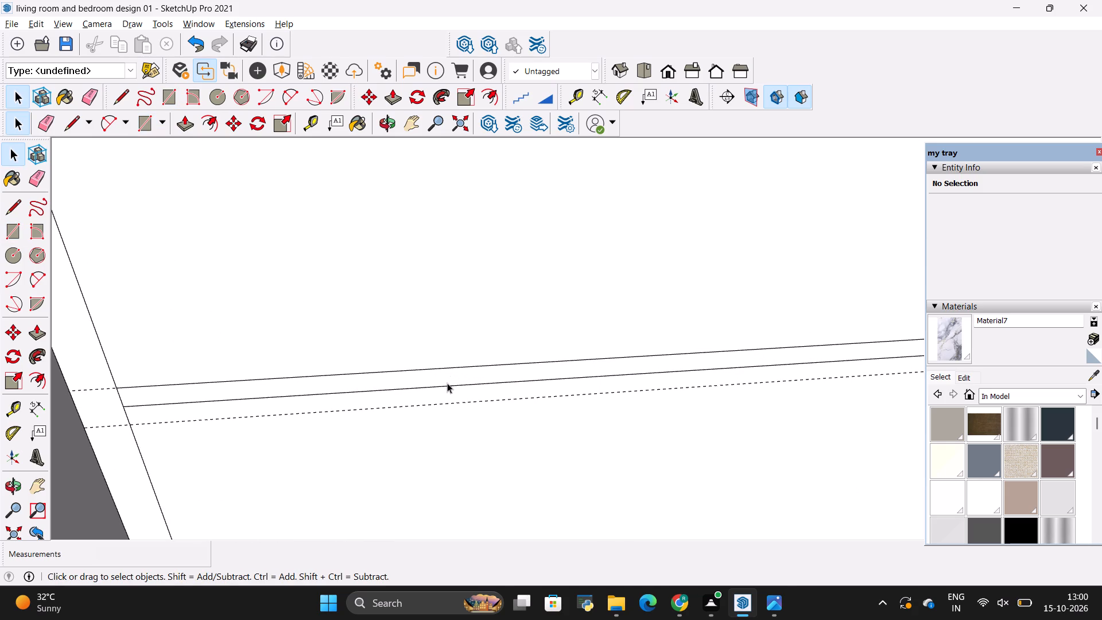
pyautogui.press('e')
pyautogui.moveTo(451, 381); pyautogui.dragTo(453, 388)
# Draw a 1" thick rectangle from the lowest shelf's upper edge to its lower guide, closing the shelf outline.
pyautogui.scroll(-2, 457, 361)
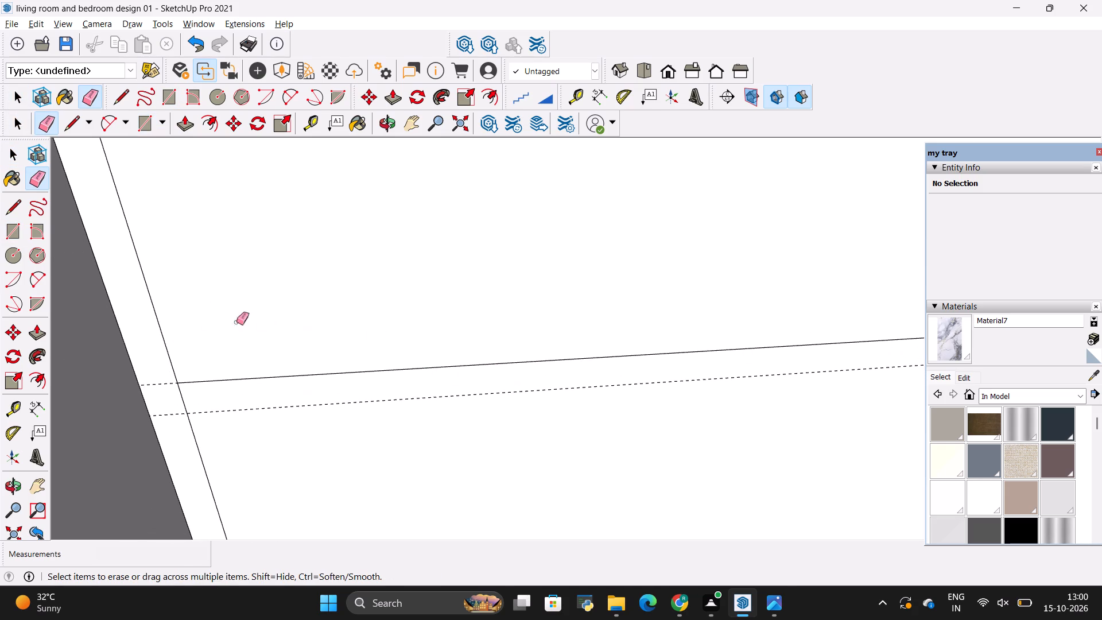
pyautogui.press('r')
pyautogui.click(181, 382)
pyautogui.scroll(-9, 158, 382)
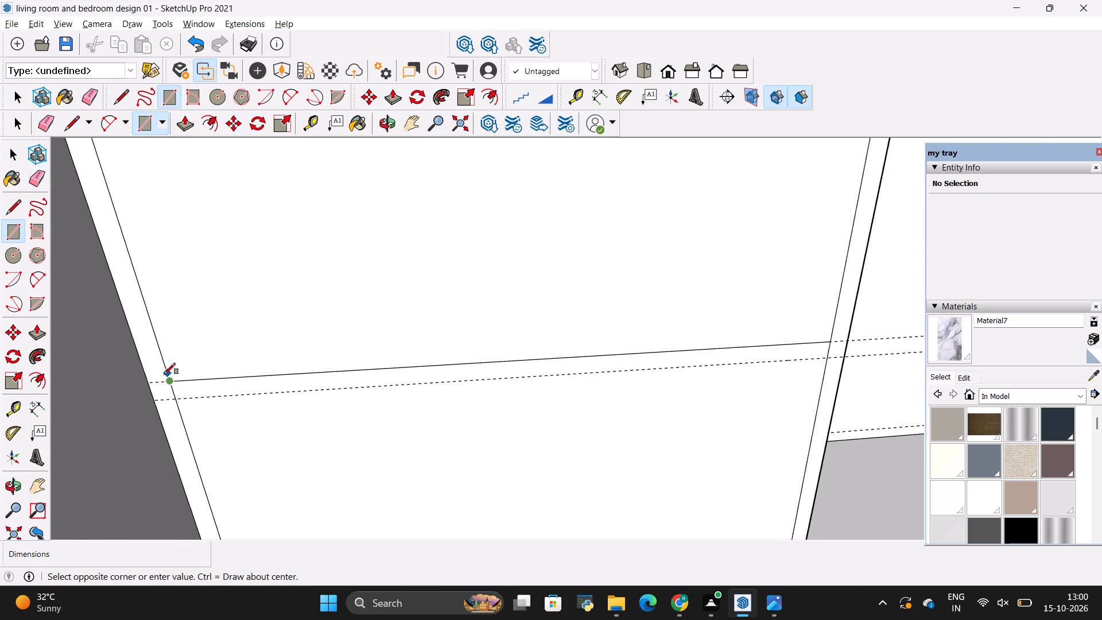
pyautogui.scroll(1, 492, 358)
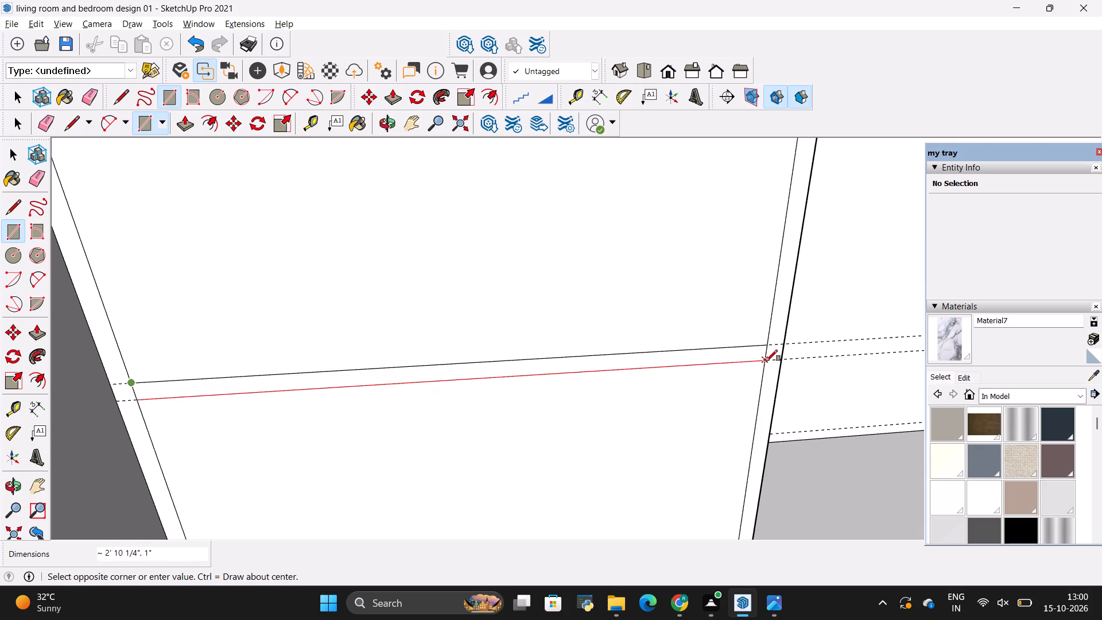
pyautogui.click(766, 361)
# Erase the original centre line inside the third shelf's outline.
pyautogui.scroll(-2, 754, 428)
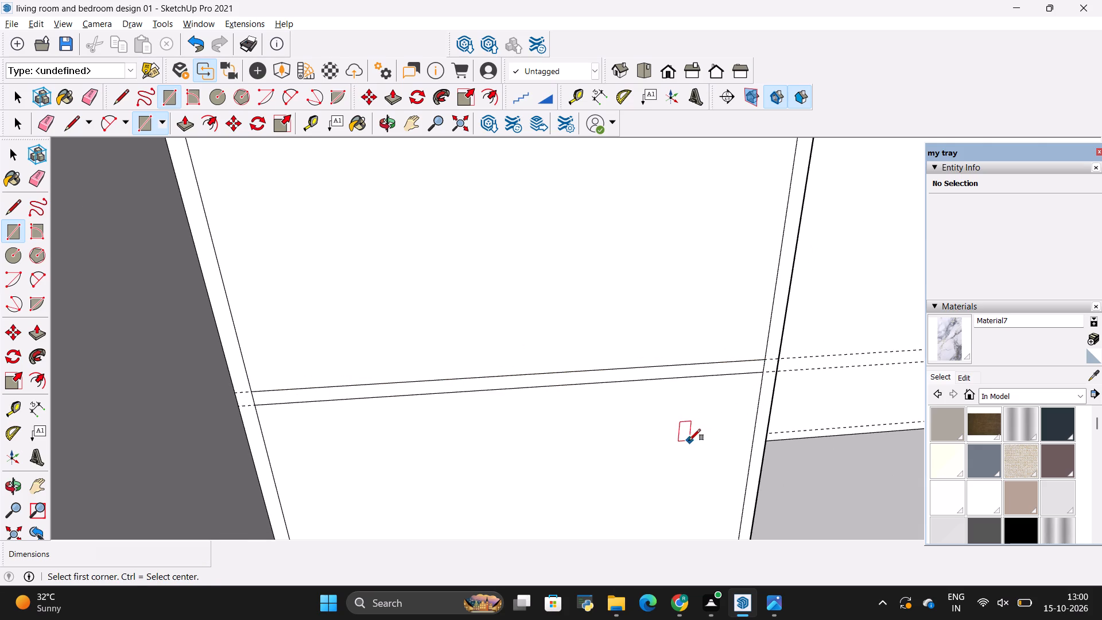
pyautogui.keyDown('shift'); pyautogui.moveTo(687, 440); pyautogui.dragTo(674, 365, button='middle'); pyautogui.keyUp('shift')
pyautogui.keyDown('shift'); pyautogui.moveTo(662, 255); pyautogui.dragTo(686, 441, button='middle'); pyautogui.keyUp('shift')
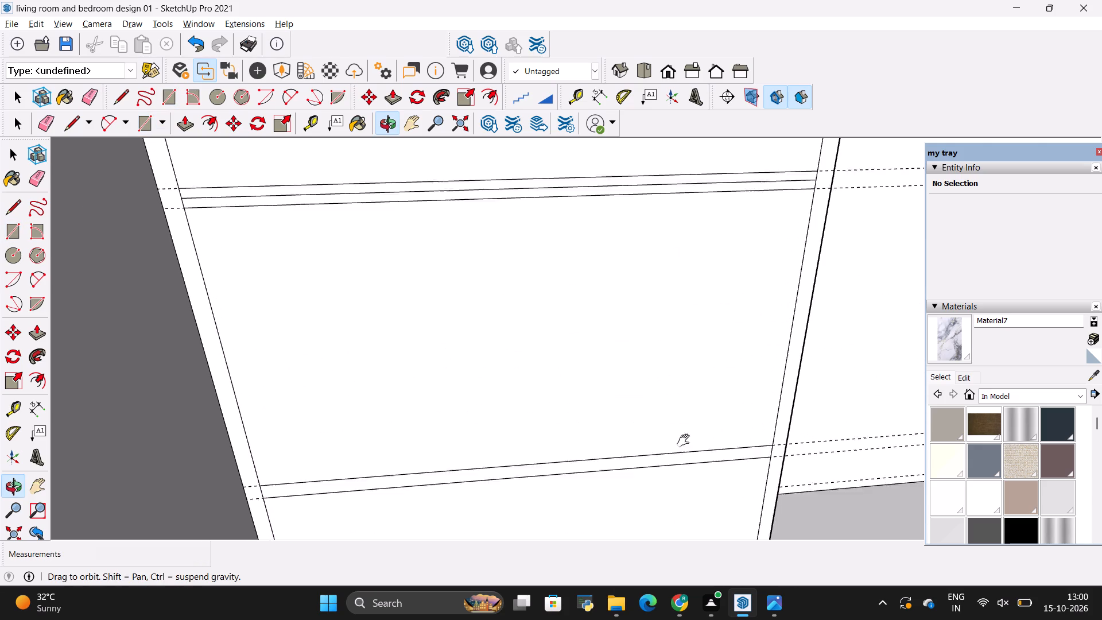
pyautogui.keyDown('shift'); pyautogui.moveTo(686, 441); pyautogui.dragTo(686, 444, button='middle'); pyautogui.keyUp('shift')
pyautogui.keyDown('shift'); pyautogui.moveTo(682, 305); pyautogui.dragTo(678, 370, button='middle'); pyautogui.keyUp('shift')
pyautogui.scroll(9, 355, 289)
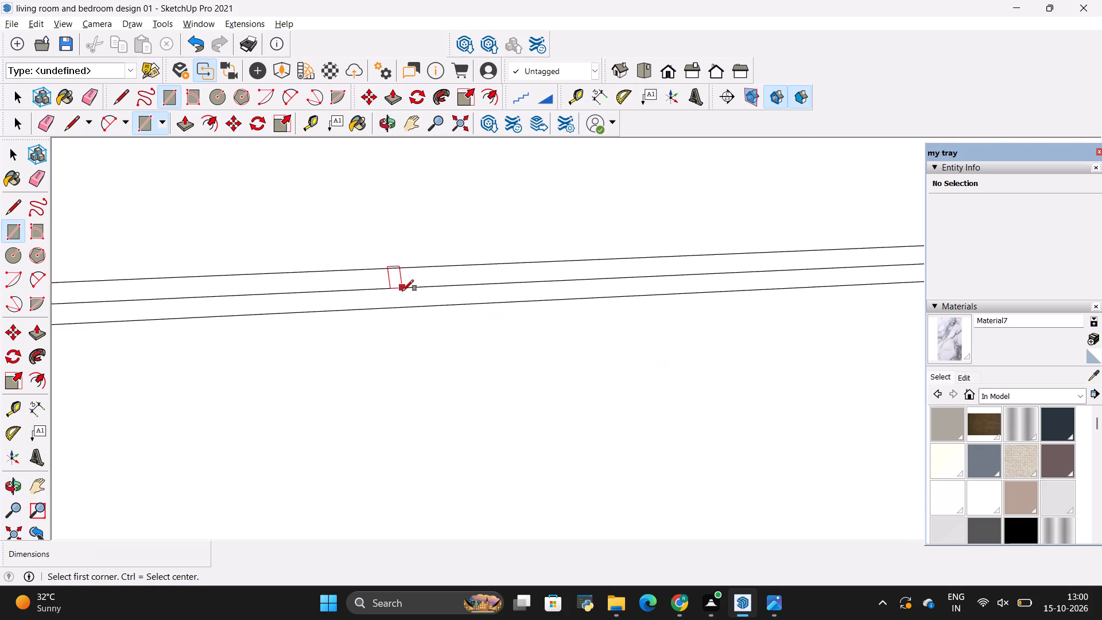
pyautogui.scroll(1, 402, 291)
pyautogui.press('e')
pyautogui.moveTo(445, 282); pyautogui.dragTo(453, 292)
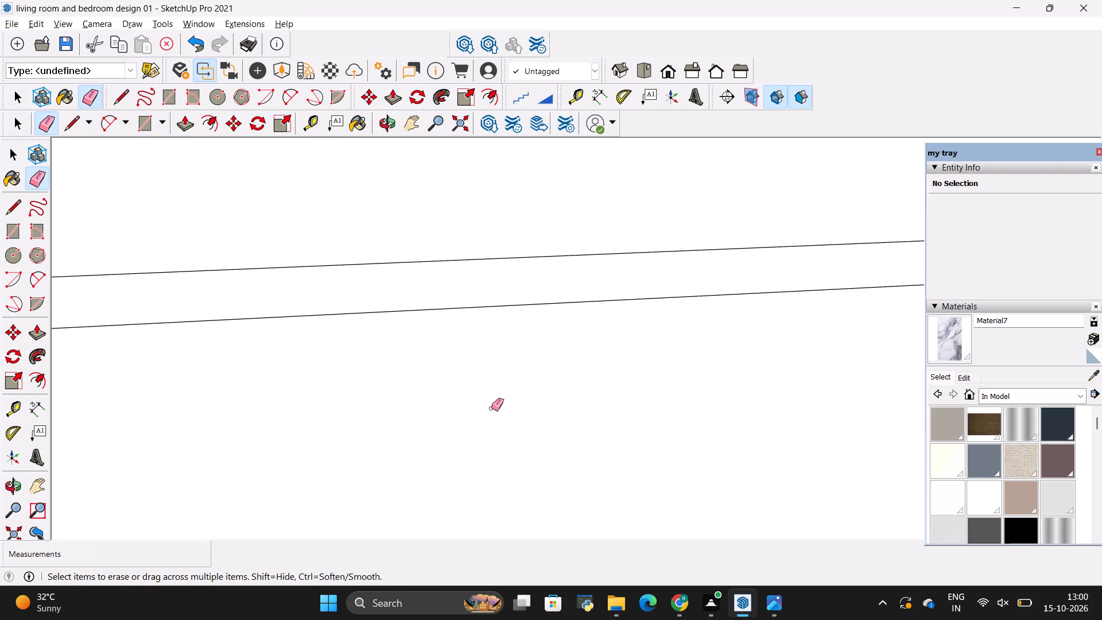
# Erase the original centre line inside the second shelf's outline.
pyautogui.scroll(-12, 493, 406)
pyautogui.keyDown('shift'); pyautogui.moveTo(519, 268); pyautogui.dragTo(523, 493, button='middle'); pyautogui.keyUp('shift')
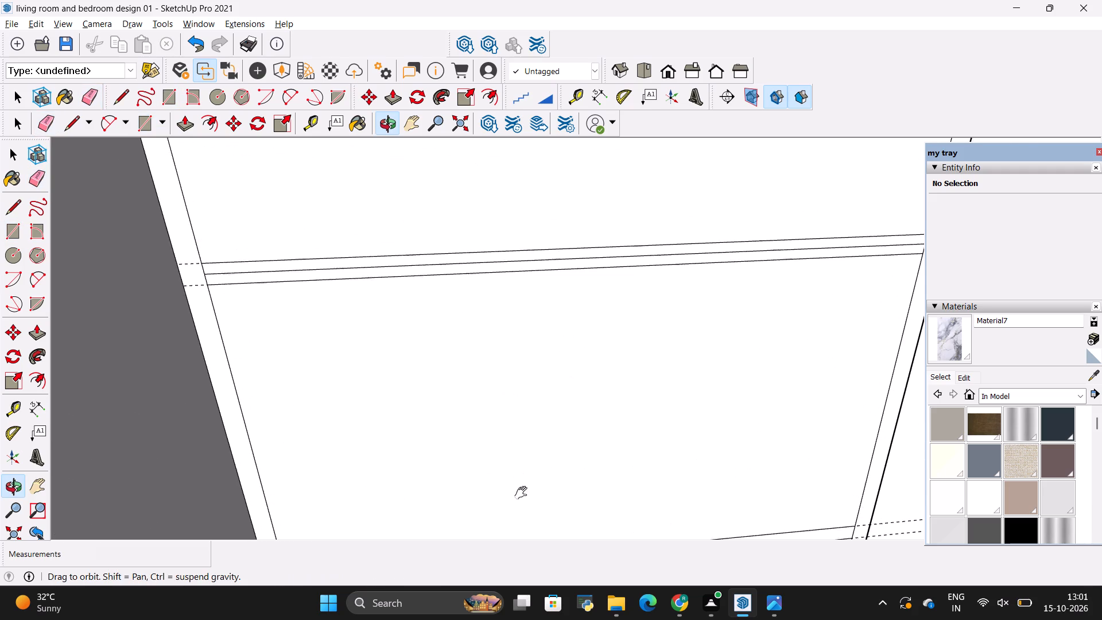
pyautogui.keyDown('shift'); pyautogui.moveTo(523, 493); pyautogui.dragTo(523, 491, button='middle'); pyautogui.keyUp('shift')
pyautogui.keyDown('shift'); pyautogui.moveTo(470, 261); pyautogui.dragTo(476, 276, button='middle'); pyautogui.keyUp('shift')
pyautogui.scroll(7, 533, 277)
pyautogui.moveTo(533, 277); pyautogui.dragTo(541, 285)
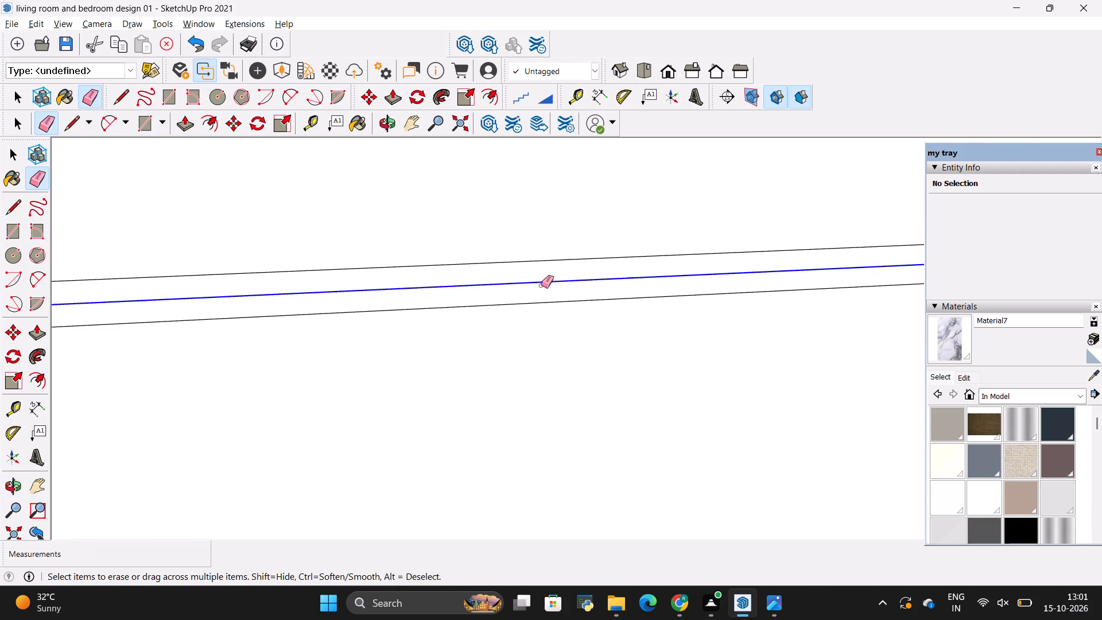
pyautogui.moveTo(541, 285); pyautogui.dragTo(541, 286)
# Erase the original centre line inside the topmost shelf's outline.
pyautogui.scroll(-10, 546, 353)
pyautogui.keyDown('shift'); pyautogui.moveTo(552, 199); pyautogui.dragTo(531, 414, button='middle'); pyautogui.keyUp('shift')
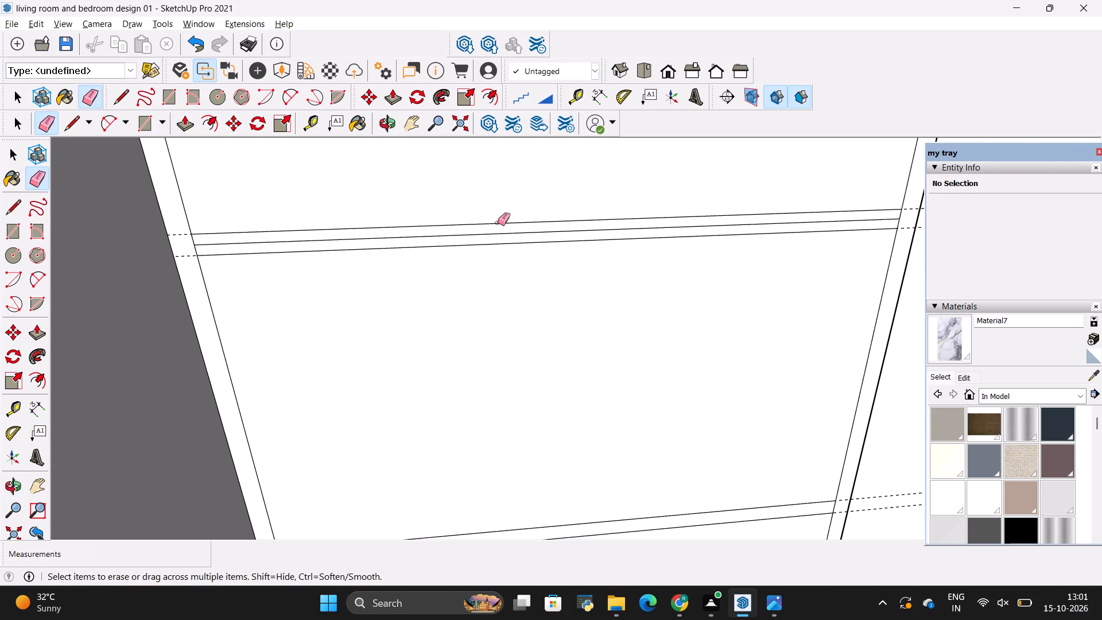
pyautogui.scroll(6, 518, 202)
pyautogui.moveTo(540, 245); pyautogui.dragTo(546, 253)
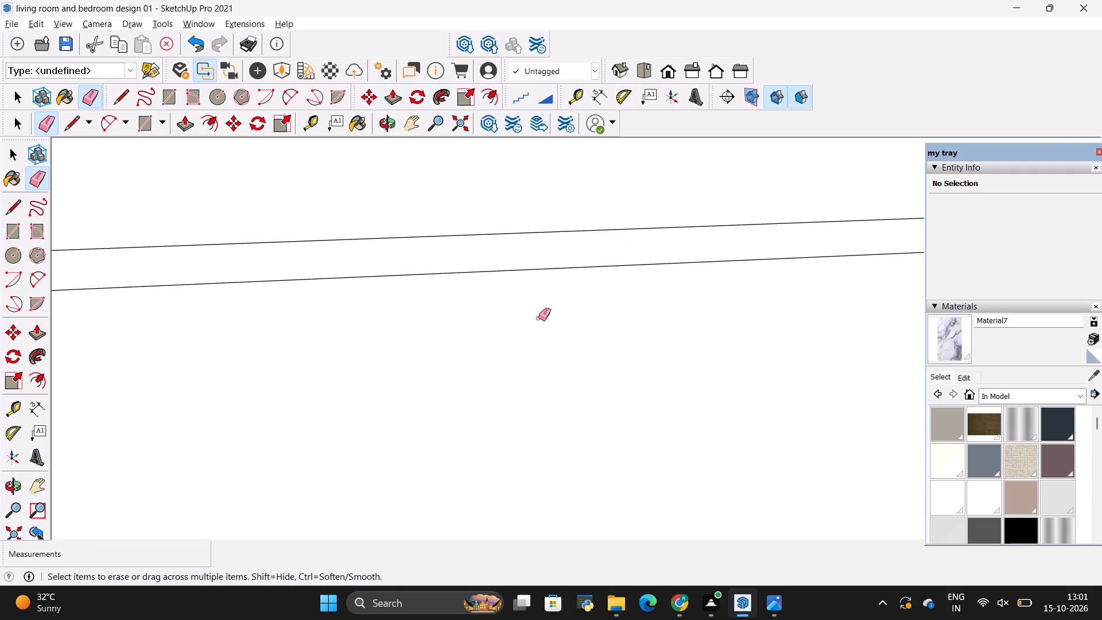
# Erase the guide crossing the wall top to the frame's inner top corner on the shelf unit's dark side-wall end.
pyautogui.keyDown('shift'); pyautogui.scroll(-11, 541, 322); pyautogui.keyUp('shift')
pyautogui.keyDown('shift'); pyautogui.moveTo(568, 201); pyautogui.dragTo(556, 418, button='middle'); pyautogui.keyUp('shift')
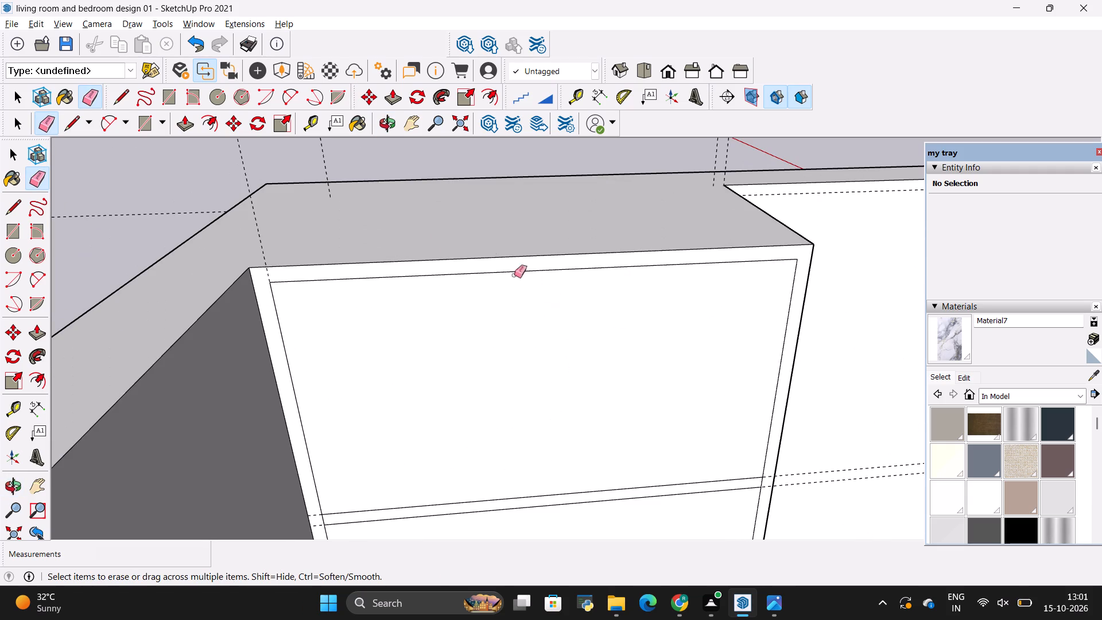
pyautogui.press('space')
pyautogui.click(180, 189)
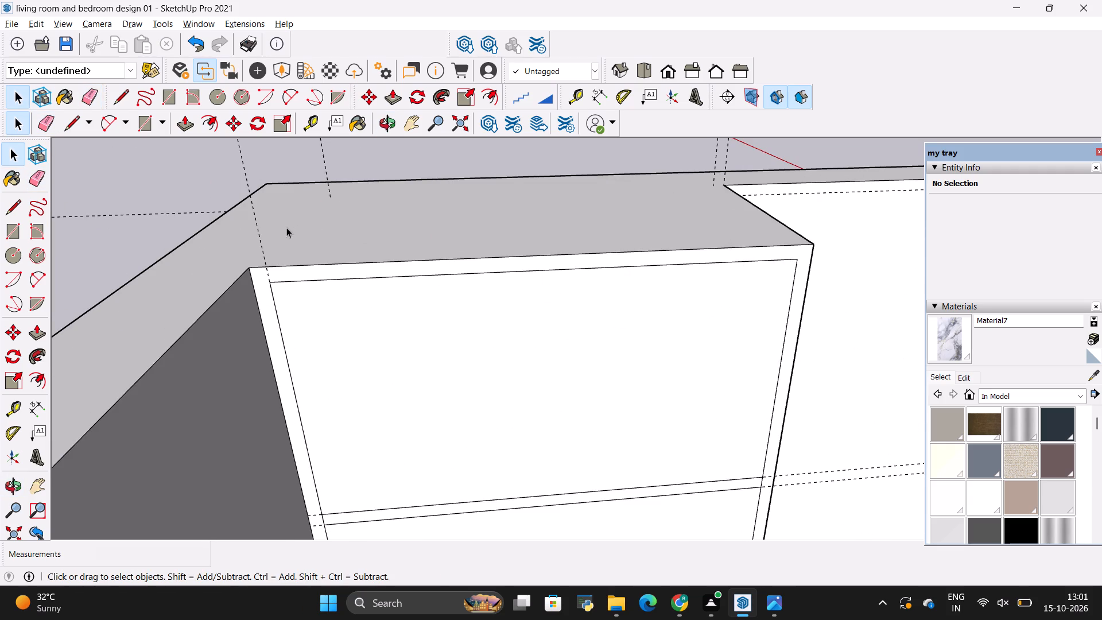
pyautogui.press('e')
pyautogui.moveTo(283, 226); pyautogui.dragTo(240, 231)
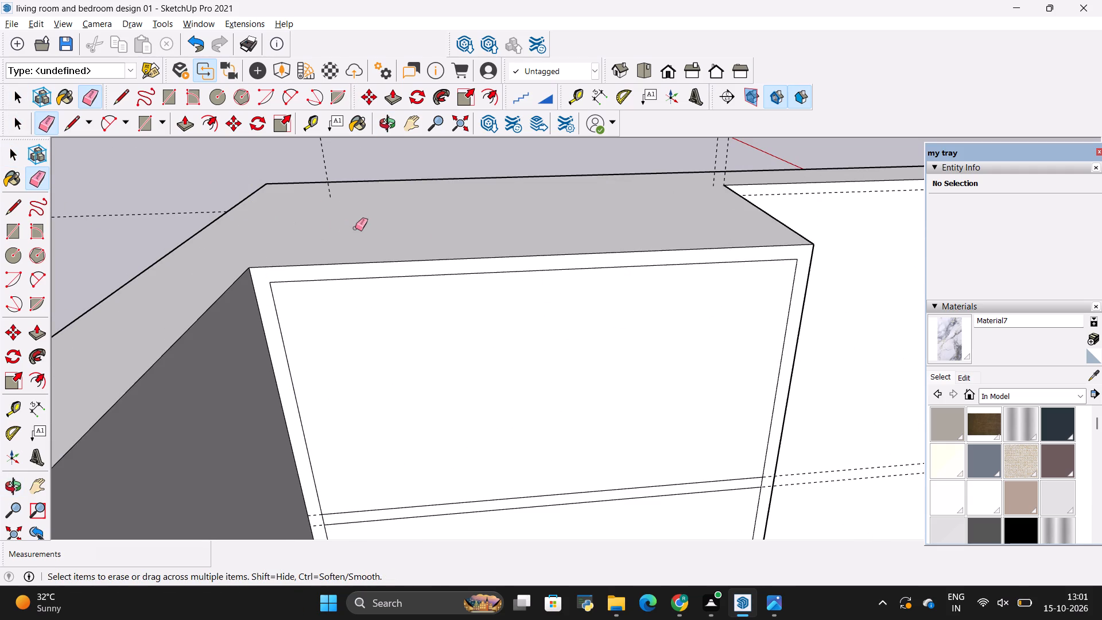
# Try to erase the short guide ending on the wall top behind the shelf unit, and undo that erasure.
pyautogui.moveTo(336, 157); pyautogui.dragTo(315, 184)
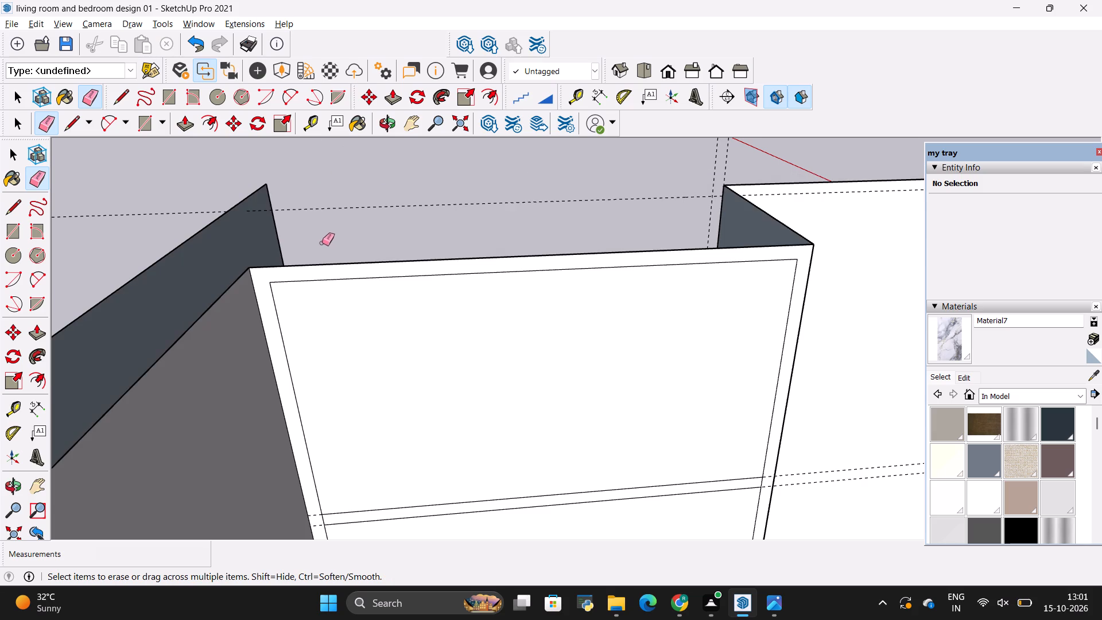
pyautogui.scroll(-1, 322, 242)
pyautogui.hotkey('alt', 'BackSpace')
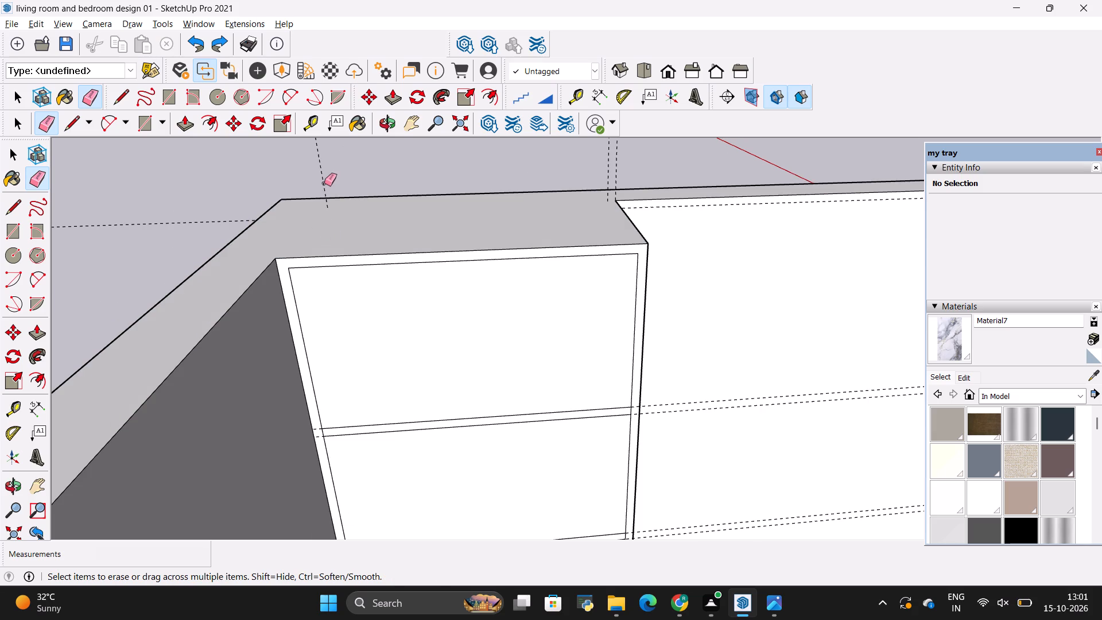
# Erase the short guide behind the shelf unit and the guide pair at the unit's opposite back corner, keeping the wall edges.
pyautogui.moveTo(324, 183); pyautogui.dragTo(316, 183)
pyautogui.press('space')
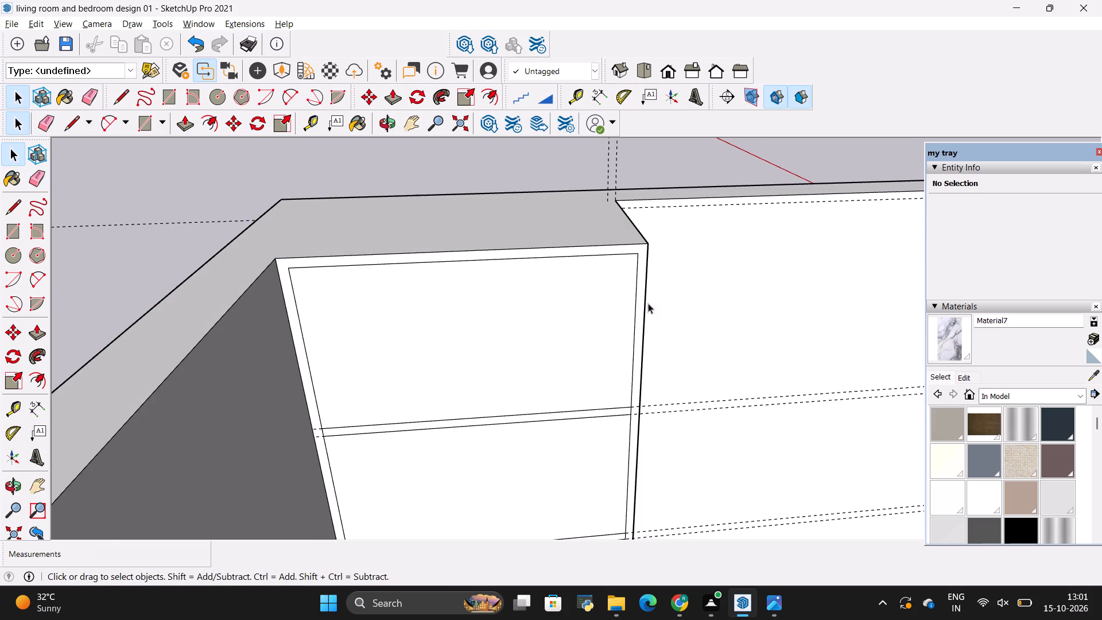
pyautogui.scroll(-10, 645, 315)
pyautogui.scroll(3, 626, 226)
pyautogui.press('e')
pyautogui.moveTo(598, 203); pyautogui.dragTo(477, 220)
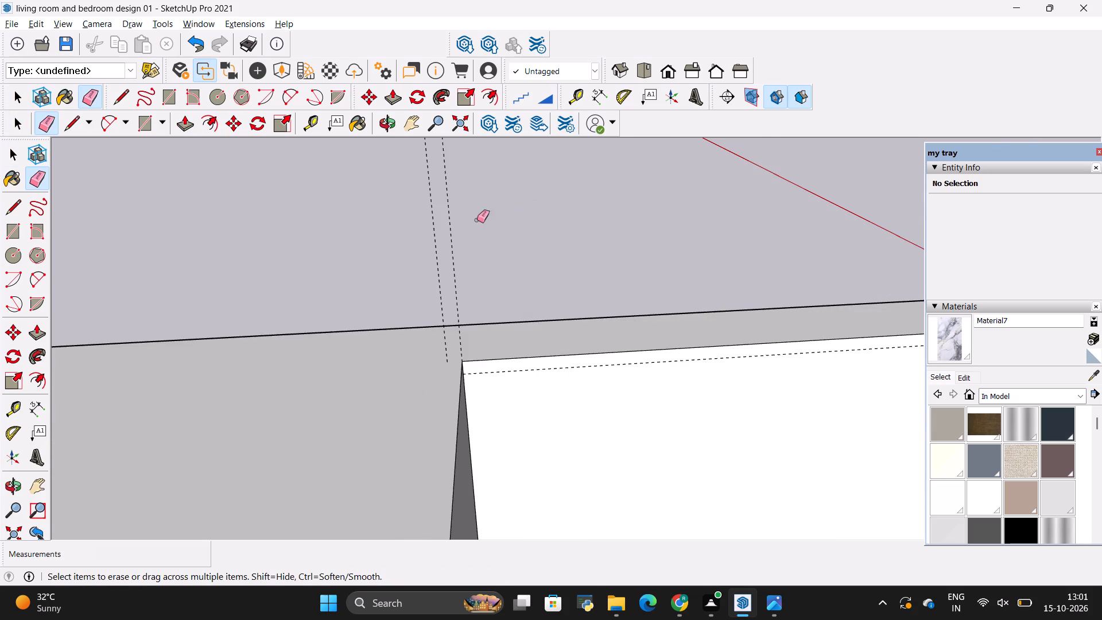
pyautogui.moveTo(477, 220); pyautogui.dragTo(428, 239)
# Erase the paired horizontal shelf guides crossing the wall beside the shelf unit.
pyautogui.scroll(-8, 449, 204)
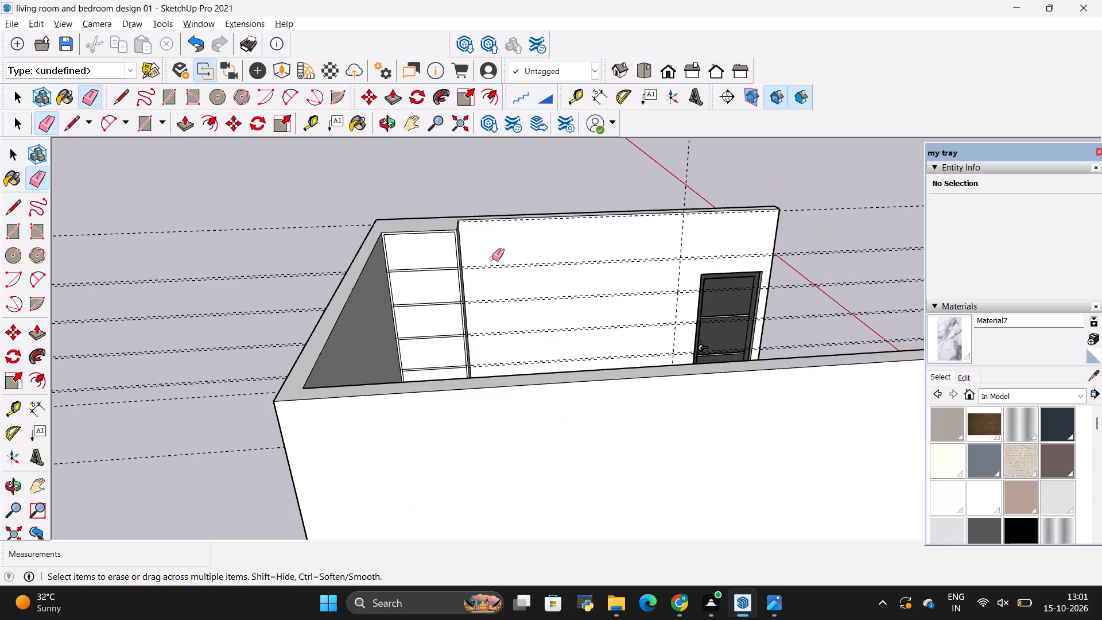
pyautogui.moveTo(492, 258); pyautogui.dragTo(524, 362)
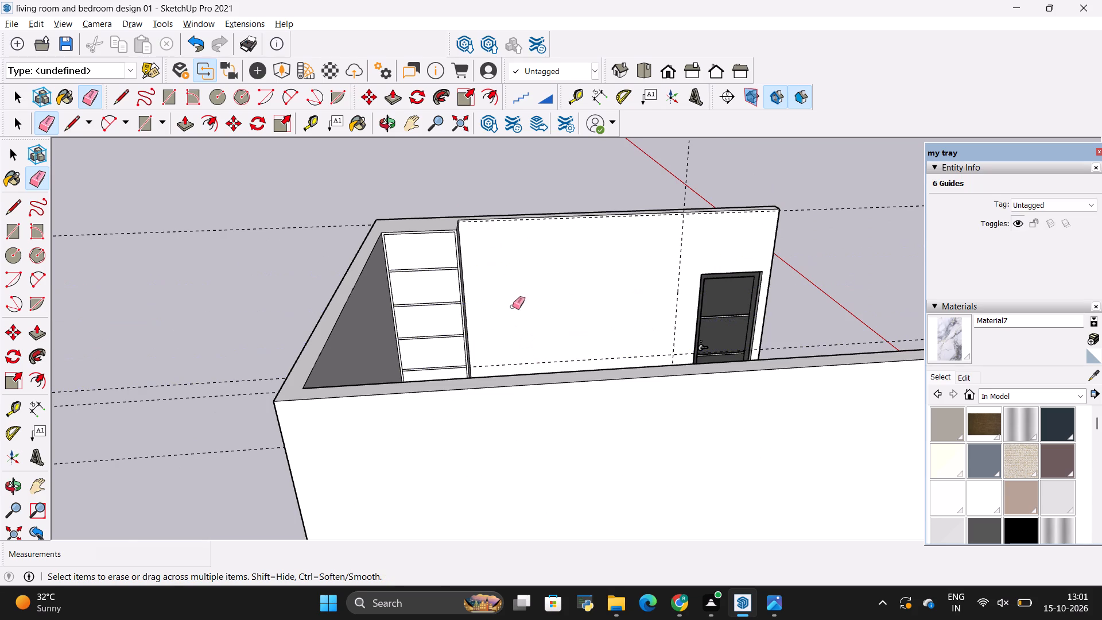
# Erase the horizontal guide running along the wall just above the TV console's back edge.
pyautogui.scroll(2, 523, 309)
pyautogui.scroll(-3, 524, 285)
pyautogui.scroll(8, 537, 323)
pyautogui.moveTo(560, 368); pyautogui.dragTo(569, 375)
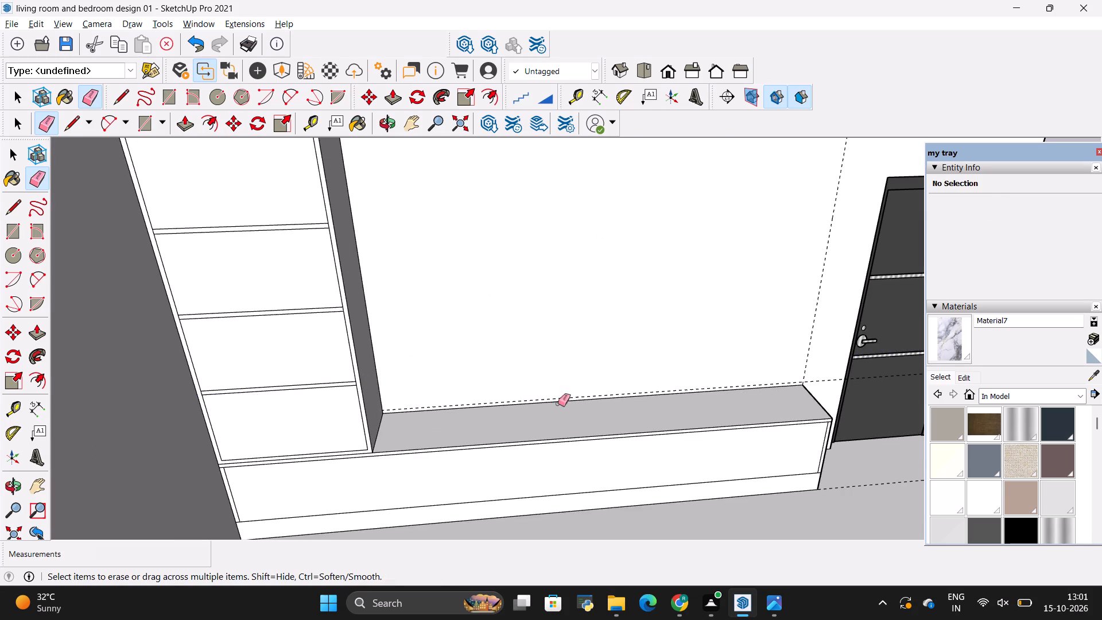
pyautogui.scroll(14, 556, 423)
pyautogui.moveTo(576, 382); pyautogui.dragTo(582, 382)
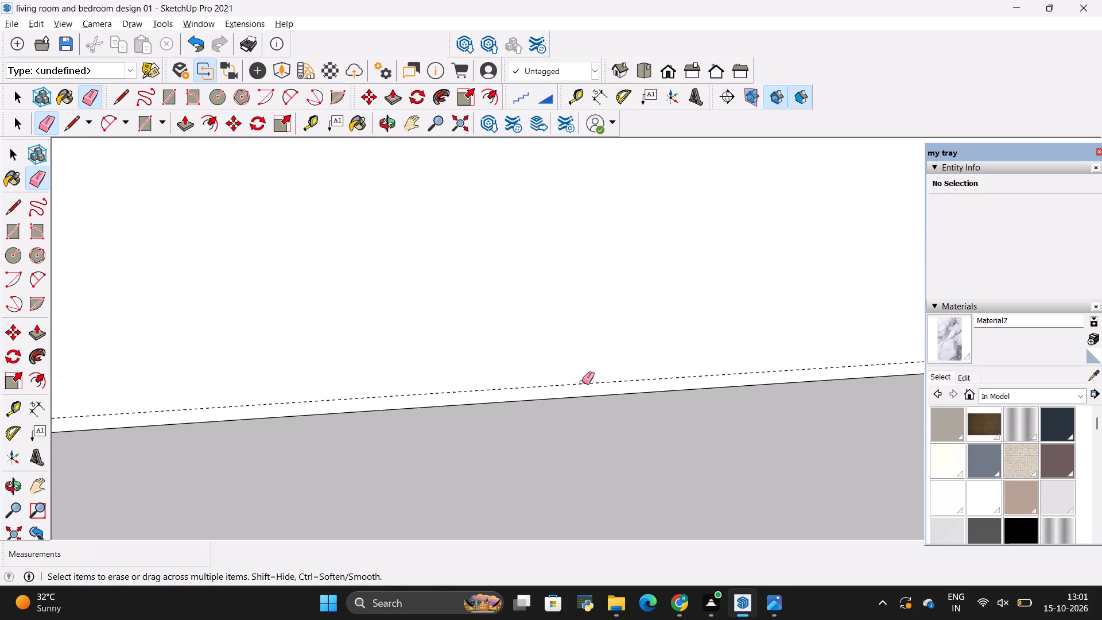
pyautogui.moveTo(582, 383); pyautogui.dragTo(589, 386)
pyautogui.press('space')
pyautogui.scroll(-10, 529, 400)
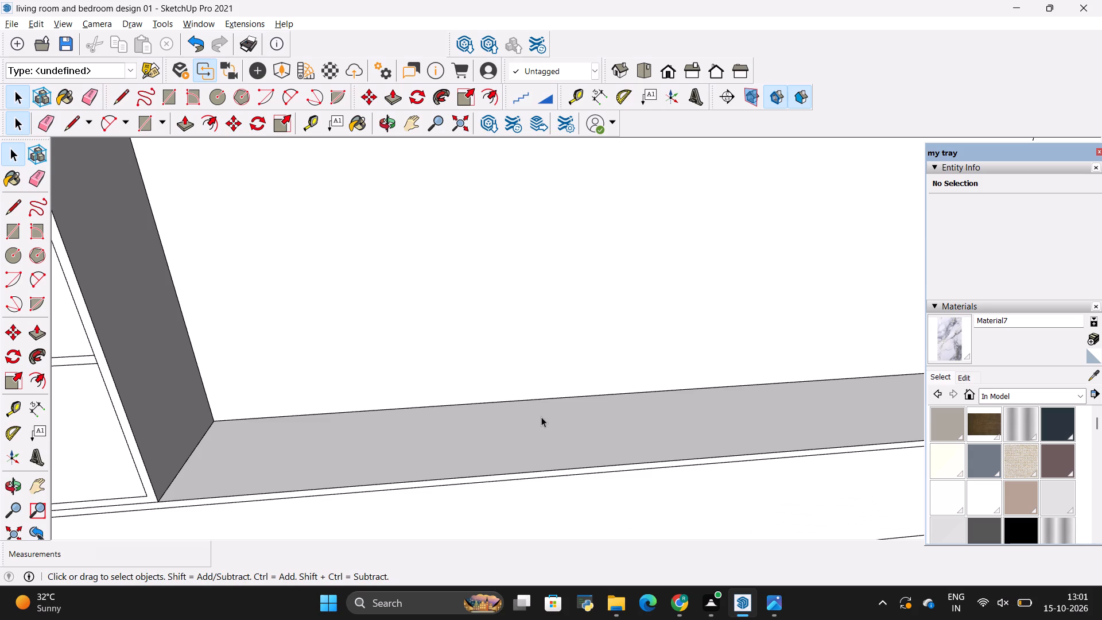
# Examine the shelf unit, TV wall and wooden side column in the reference photo, and compare them with the console area in the model.
pyautogui.click(542, 417)
pyautogui.moveTo(558, 220); pyautogui.dragTo(549, 365, button='middle')
pyautogui.scroll(-11, 540, 318)
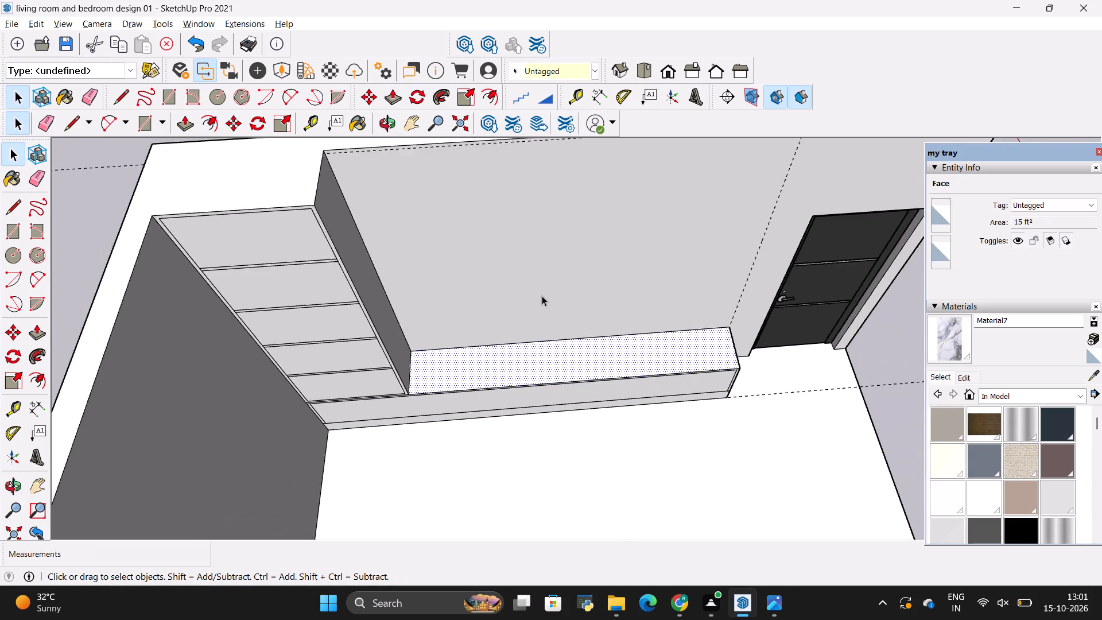
pyautogui.scroll(-5, 542, 296)
pyautogui.moveTo(543, 399); pyautogui.dragTo(342, 282, button='middle')
pyautogui.scroll(2, 808, 470)
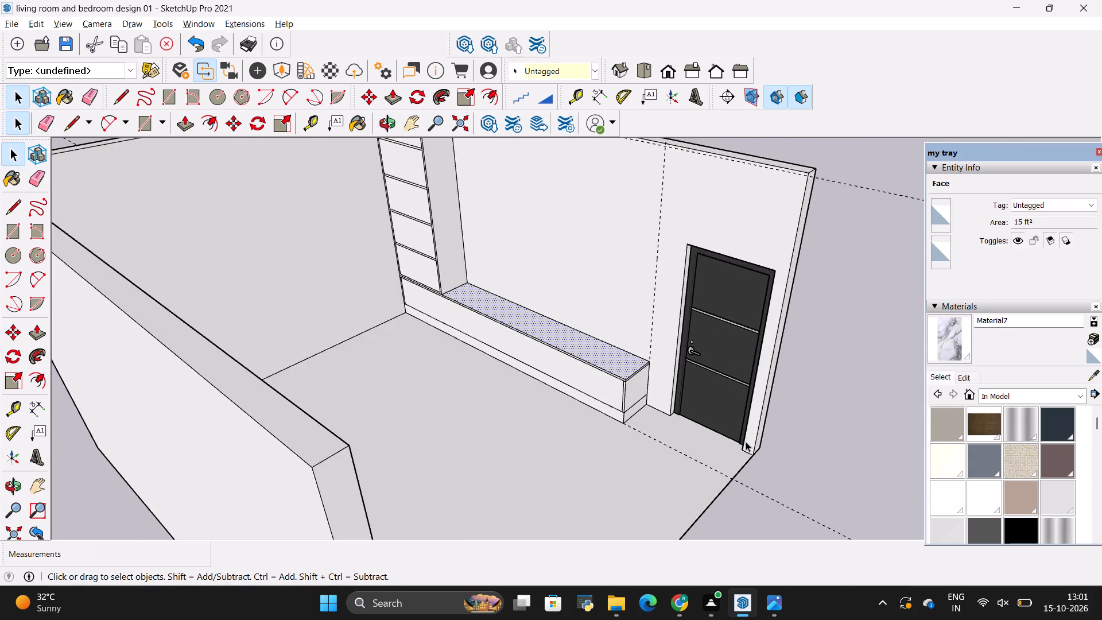
pyautogui.scroll(2, 746, 441)
pyautogui.scroll(-3, 719, 427)
pyautogui.moveTo(680, 418); pyautogui.dragTo(627, 351, button='middle')
pyautogui.hotkey('alt', 'Tab')
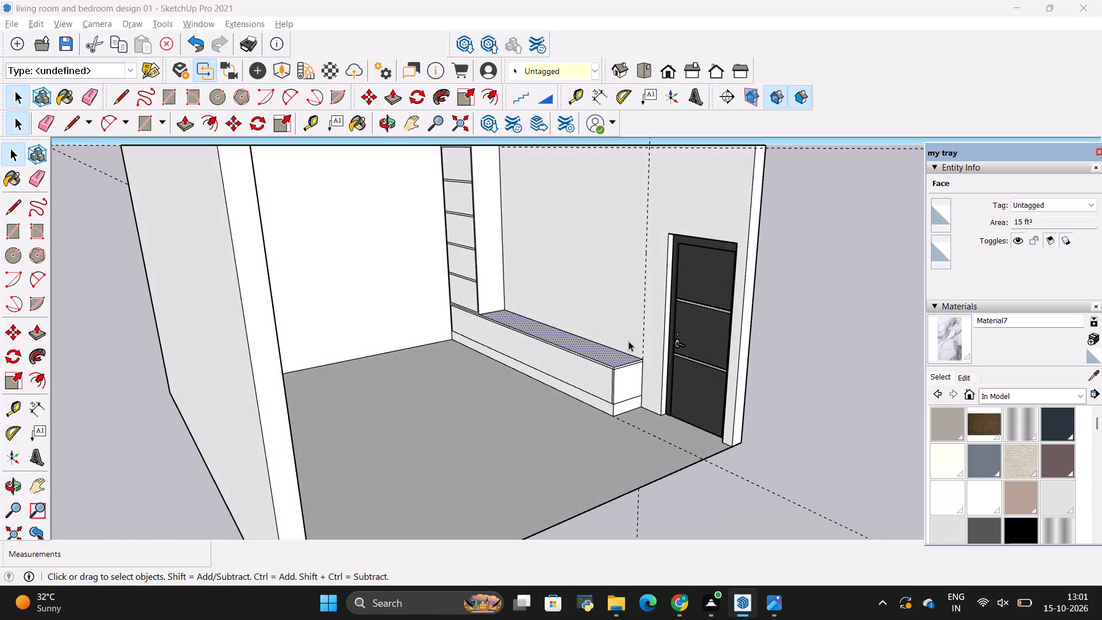
pyautogui.scroll(-8, 620, 341)
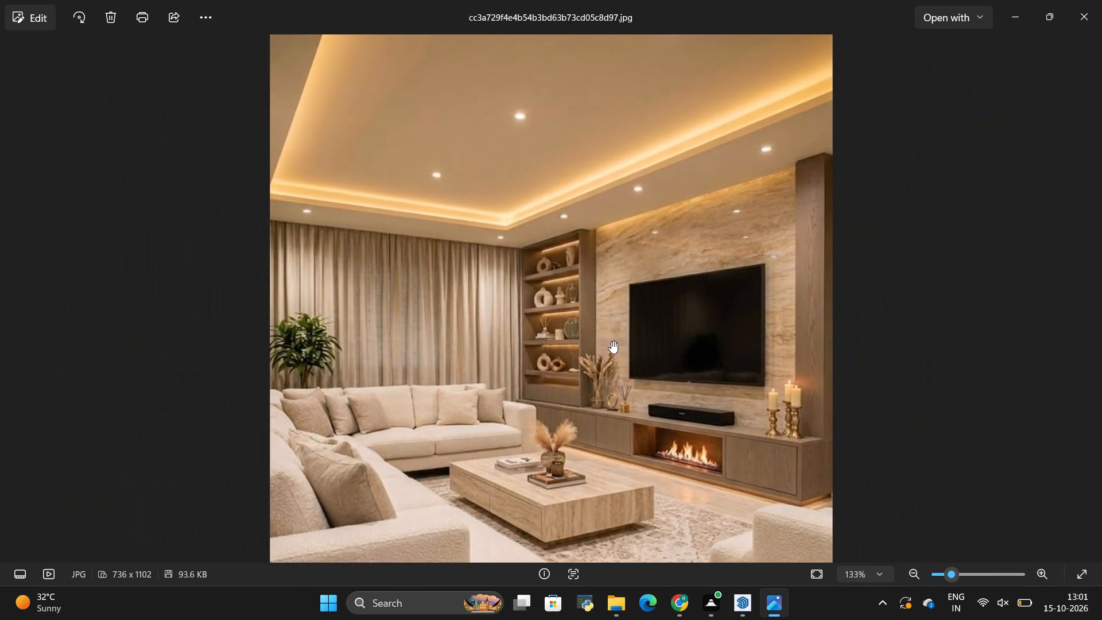
pyautogui.scroll(6, 587, 321)
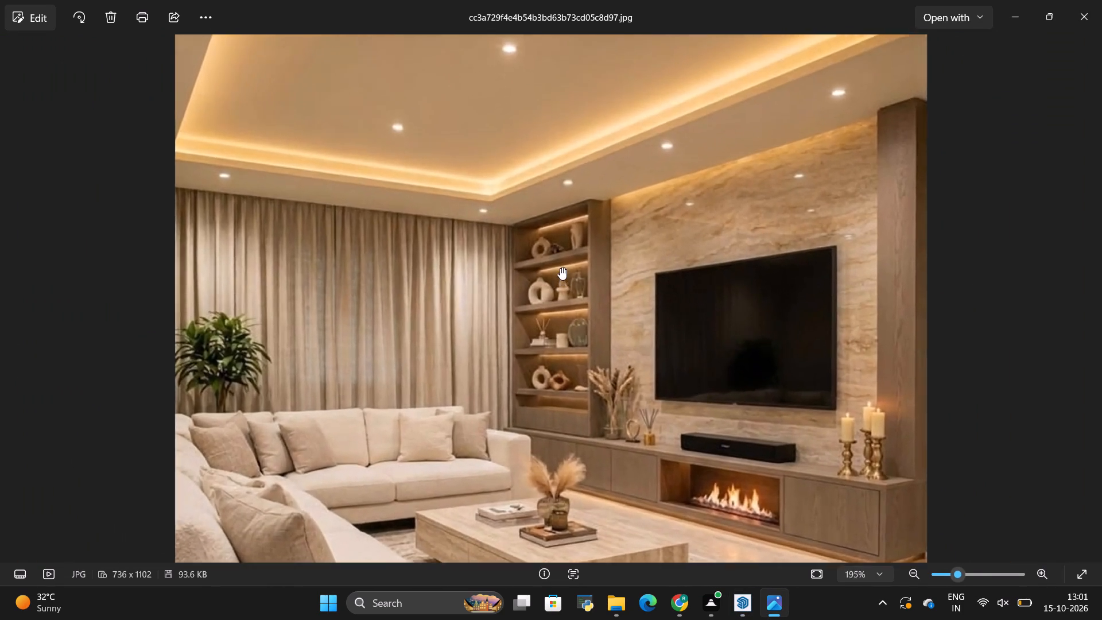
pyautogui.scroll(7, 560, 268)
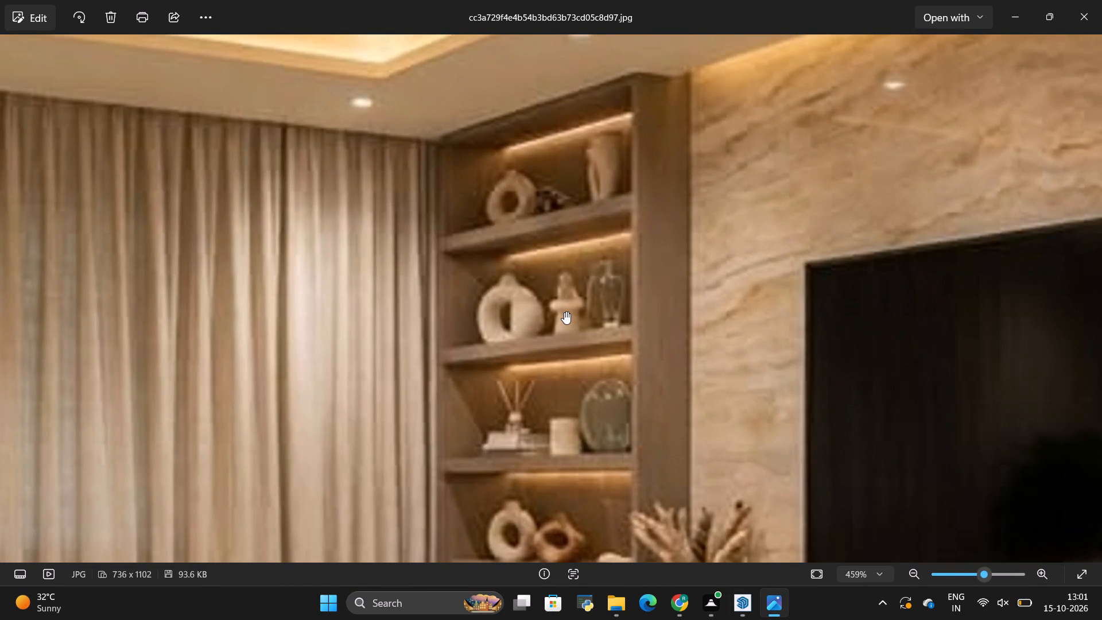
pyautogui.scroll(-3, 564, 312)
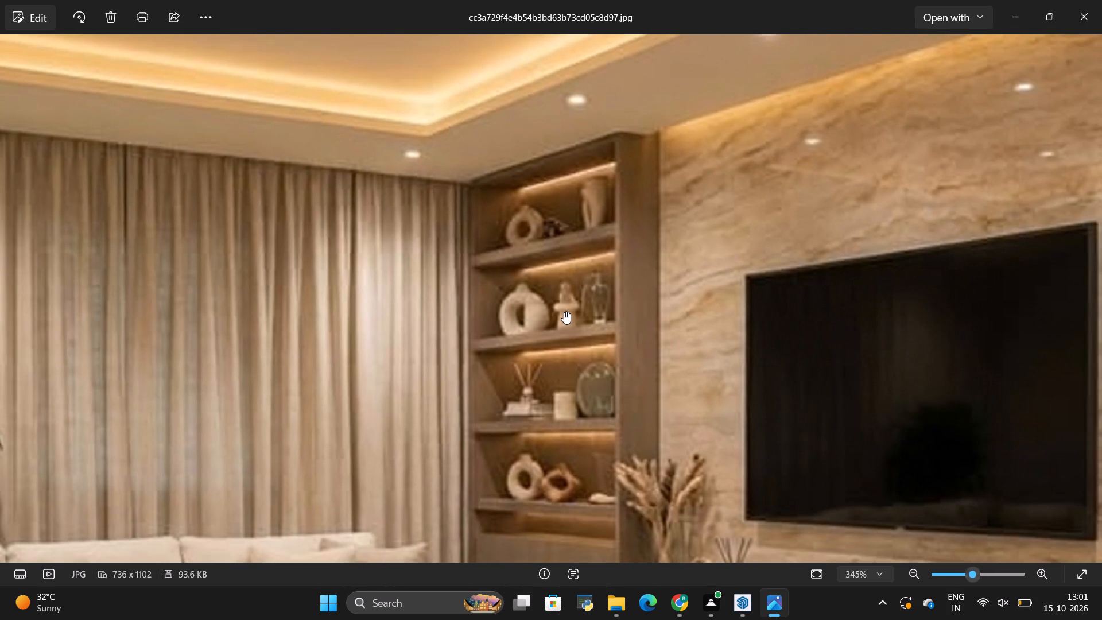
pyautogui.scroll(-5, 564, 312)
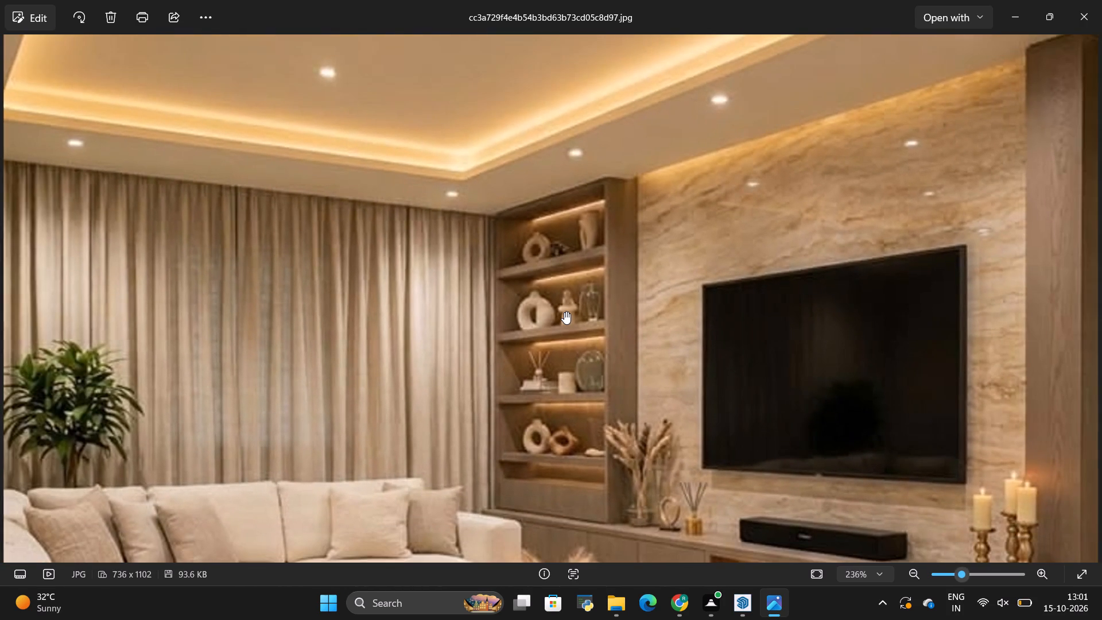
pyautogui.scroll(-2, 564, 312)
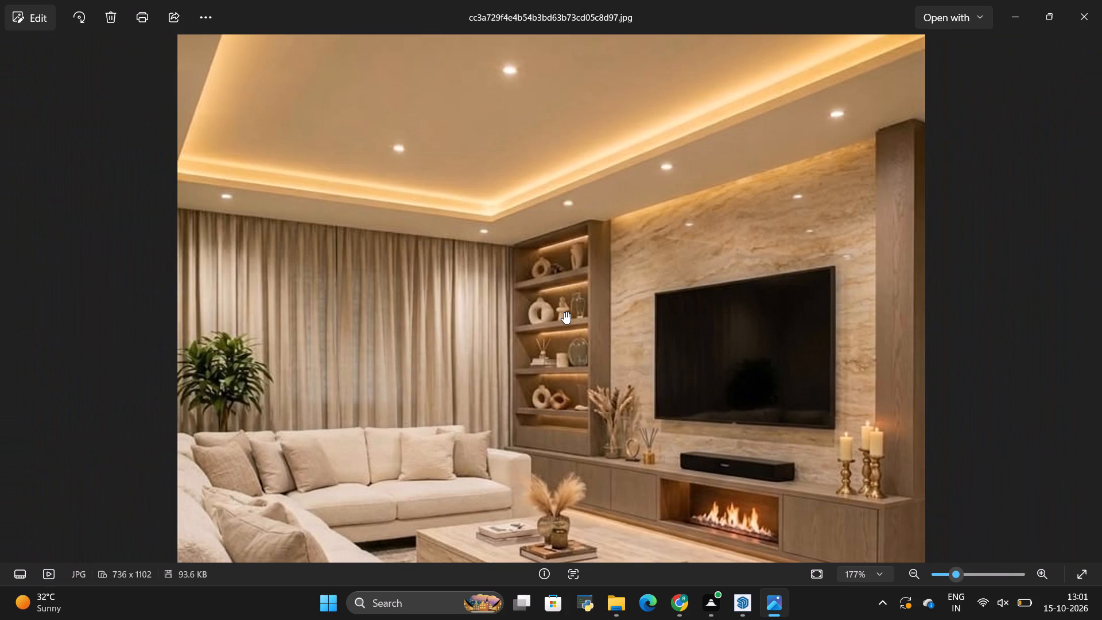
pyautogui.scroll(-6, 564, 312)
pyautogui.moveTo(558, 312); pyautogui.dragTo(597, 368, button='middle')
pyautogui.scroll(5, 583, 338)
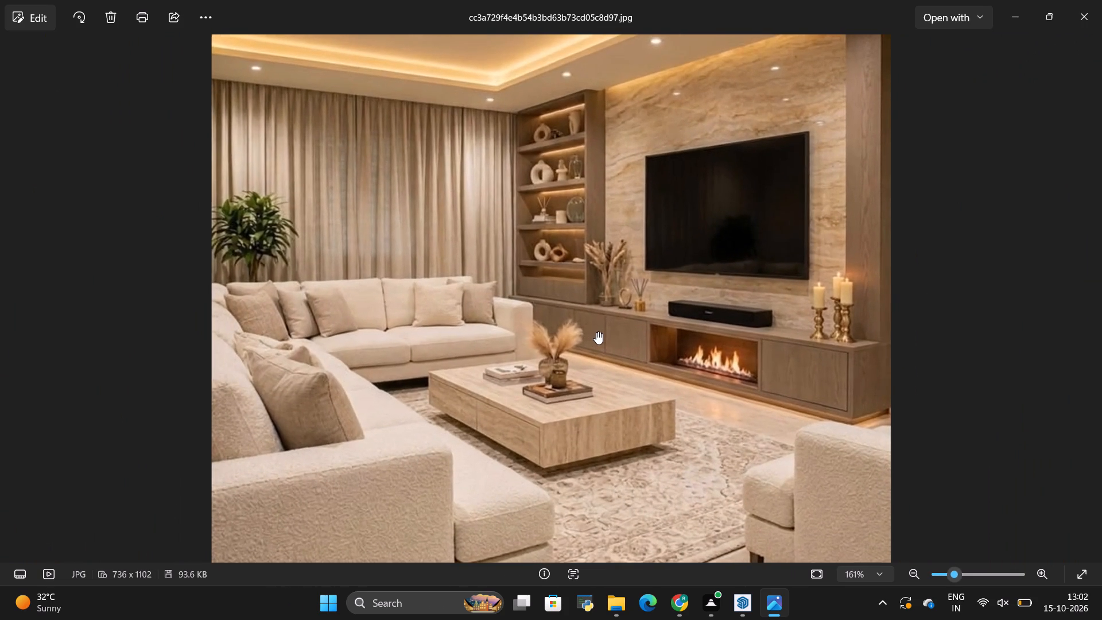
pyautogui.scroll(-3, 596, 332)
pyautogui.scroll(4, 723, 263)
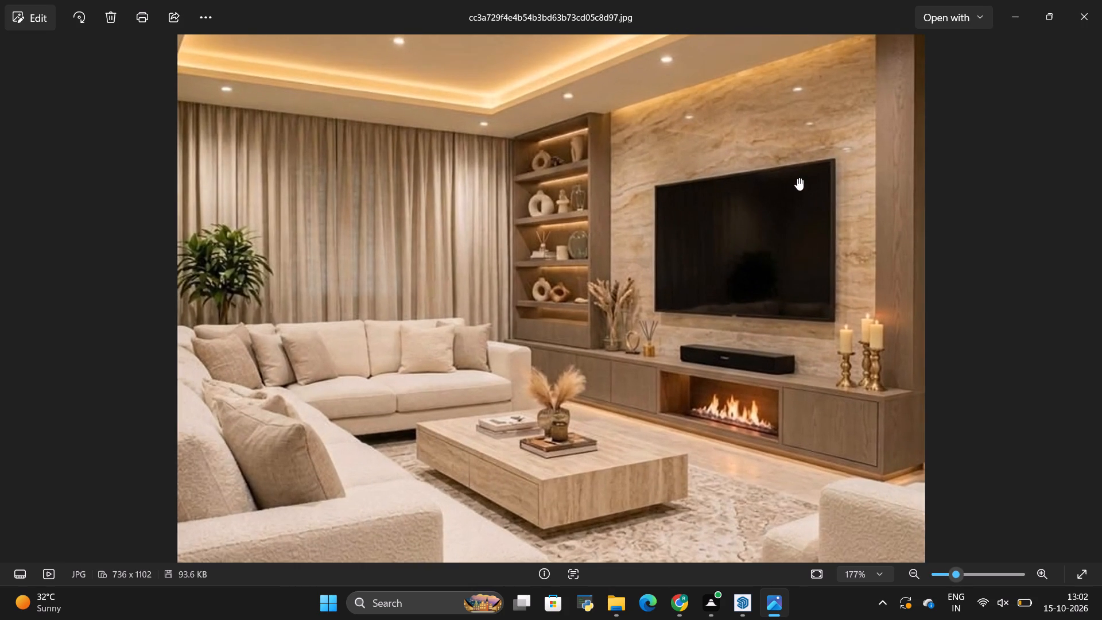
pyautogui.hotkey('alt', 'Tab')
pyautogui.scroll(-4, 643, 355)
pyautogui.moveTo(630, 392); pyautogui.dragTo(678, 456, button='middle')
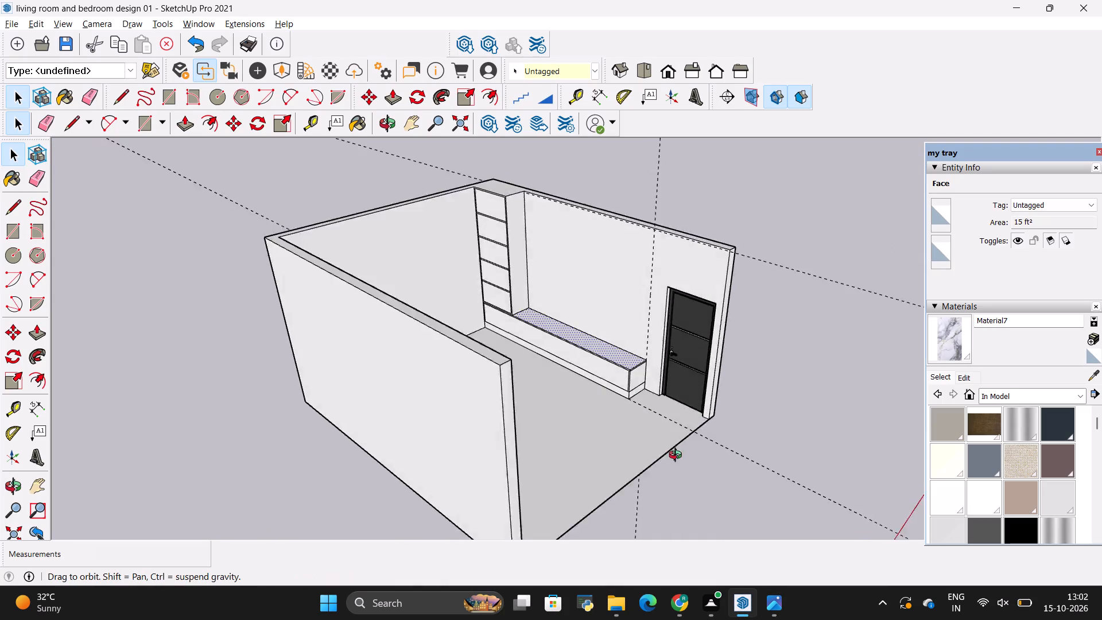
pyautogui.moveTo(678, 456); pyautogui.dragTo(827, 451, button='middle')
pyautogui.scroll(7, 677, 216)
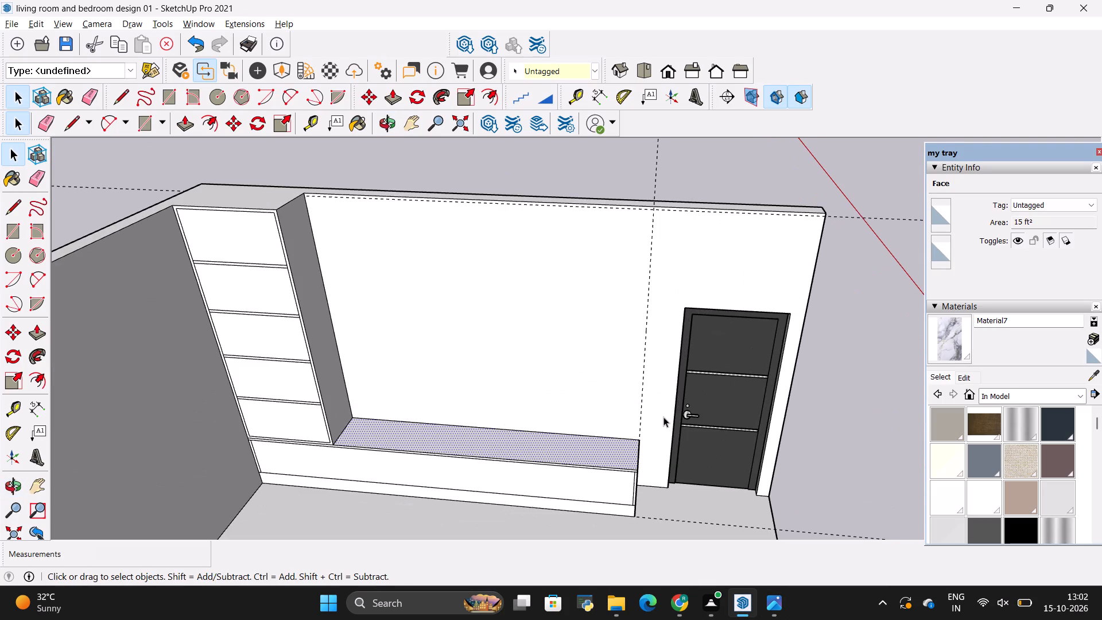
pyautogui.hotkey('alt', 'Tab')
pyautogui.hotkey('alt', 'Tab')
# Place a guide on the console top 1' in from its end edge nearest the door.
pyautogui.scroll(-3, 610, 441)
pyautogui.moveTo(612, 458); pyautogui.dragTo(673, 483, button='middle')
pyautogui.scroll(5, 643, 441)
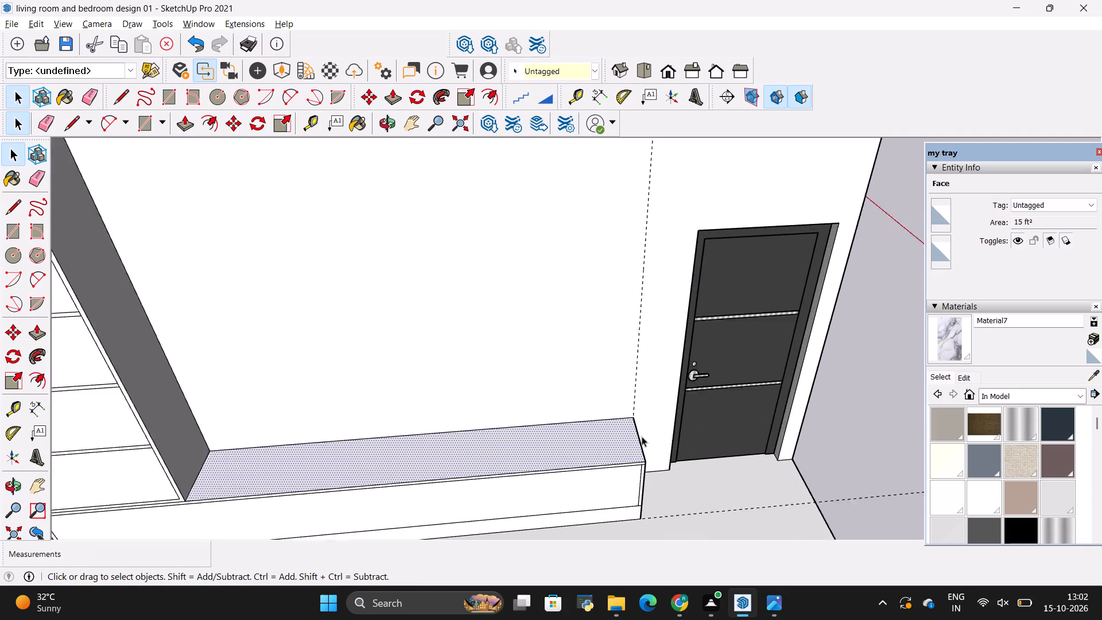
pyautogui.scroll(9, 642, 436)
pyautogui.press('t')
pyautogui.click(638, 427)
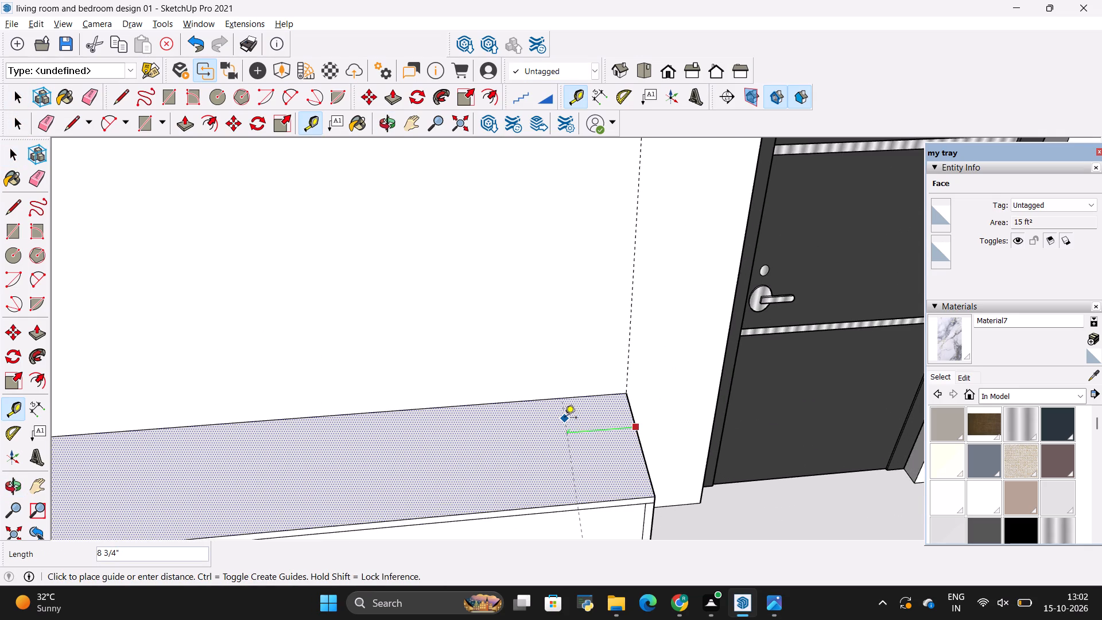
pyautogui.scroll(-8, 543, 410)
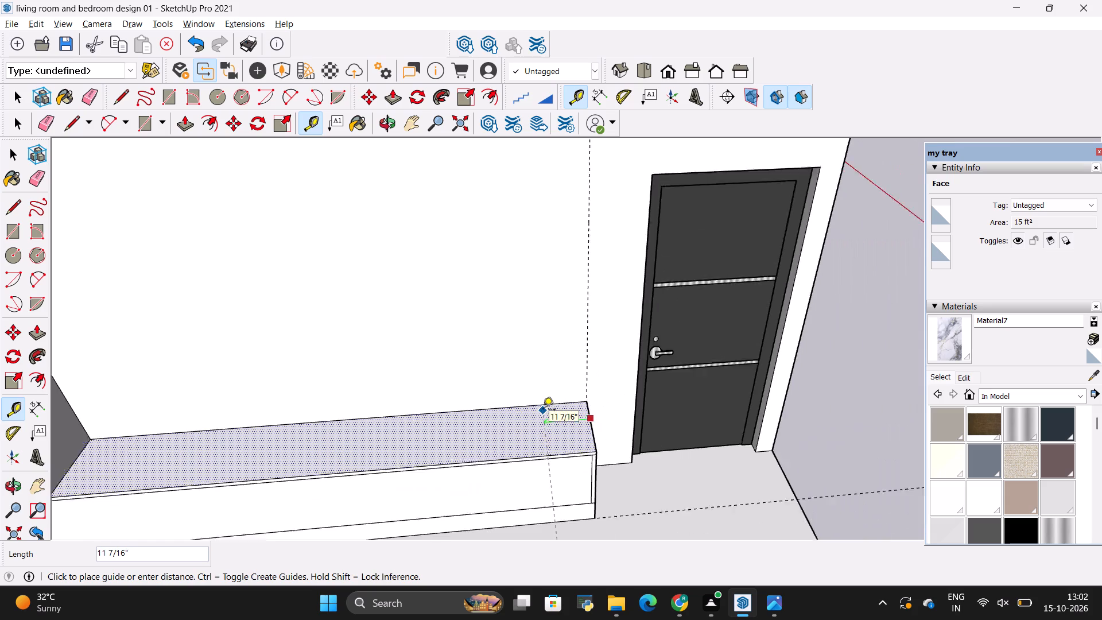
pyautogui.scroll(-4, 543, 410)
pyautogui.press('BackSpace')
pyautogui.write("1'")
pyautogui.press('Return')
# Place a guide on the console top 1' out from its back edge along the wall.
pyautogui.scroll(7, 596, 418)
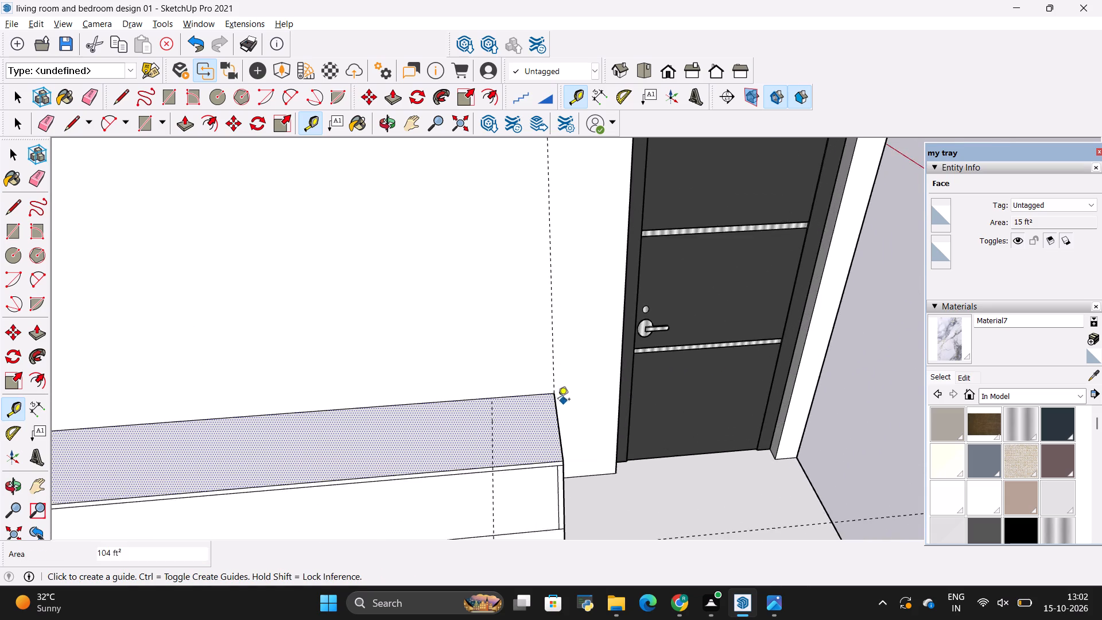
pyautogui.scroll(3, 558, 400)
pyautogui.click(534, 390)
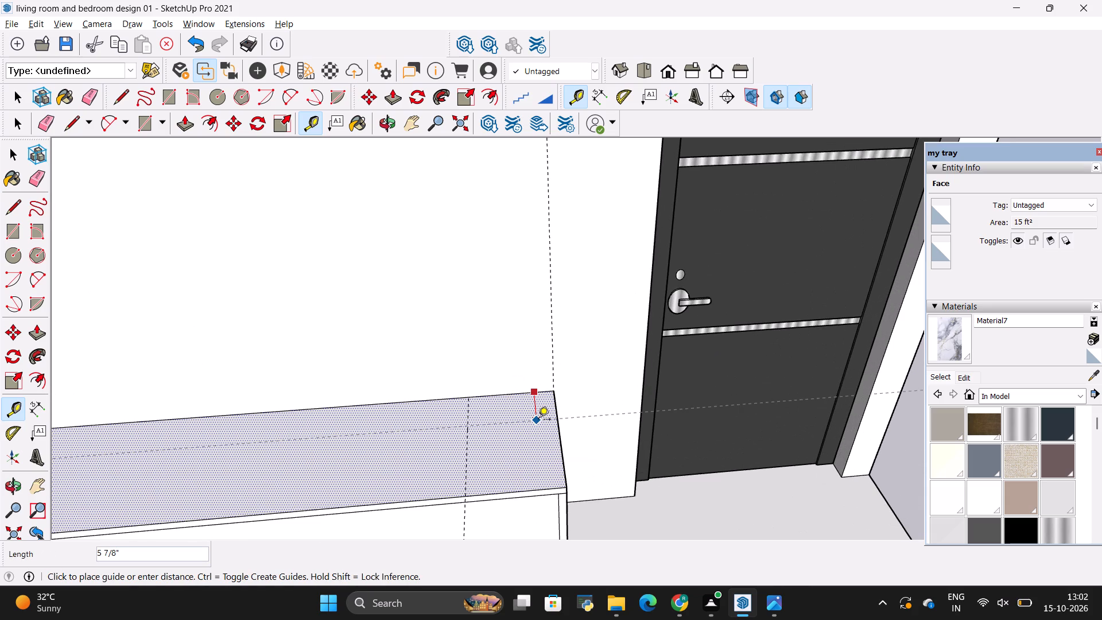
pyautogui.press('BackSpace')
pyautogui.write("1'")
pyautogui.press('Return')
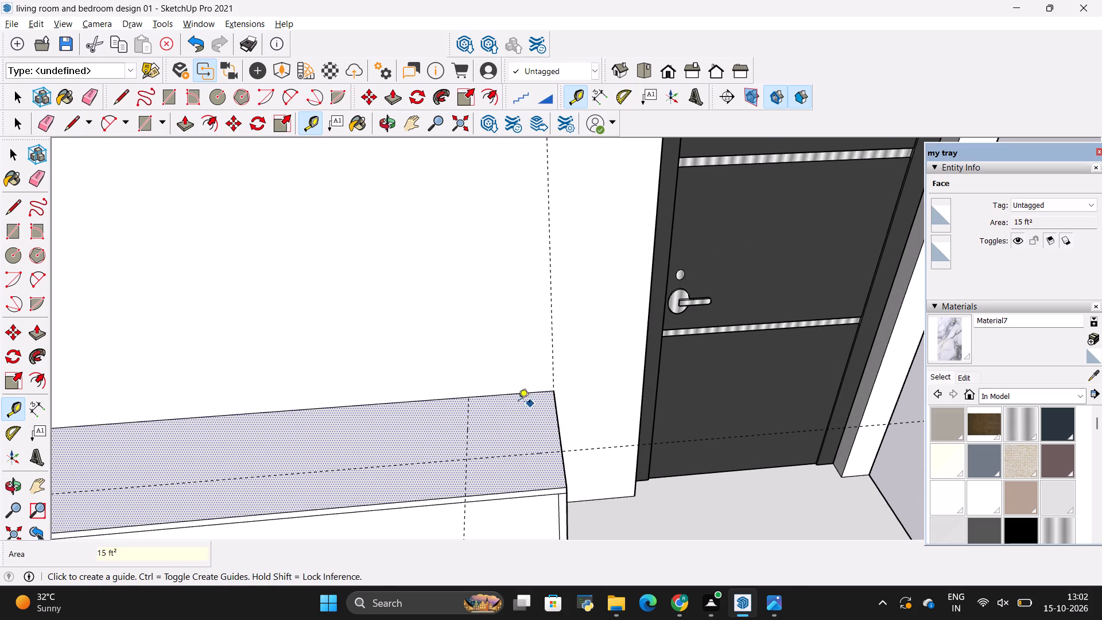
# Draw a 1' by 1' square between the guides at the console top's back corner nearest the door.
pyautogui.press('space')
pyautogui.press('r')
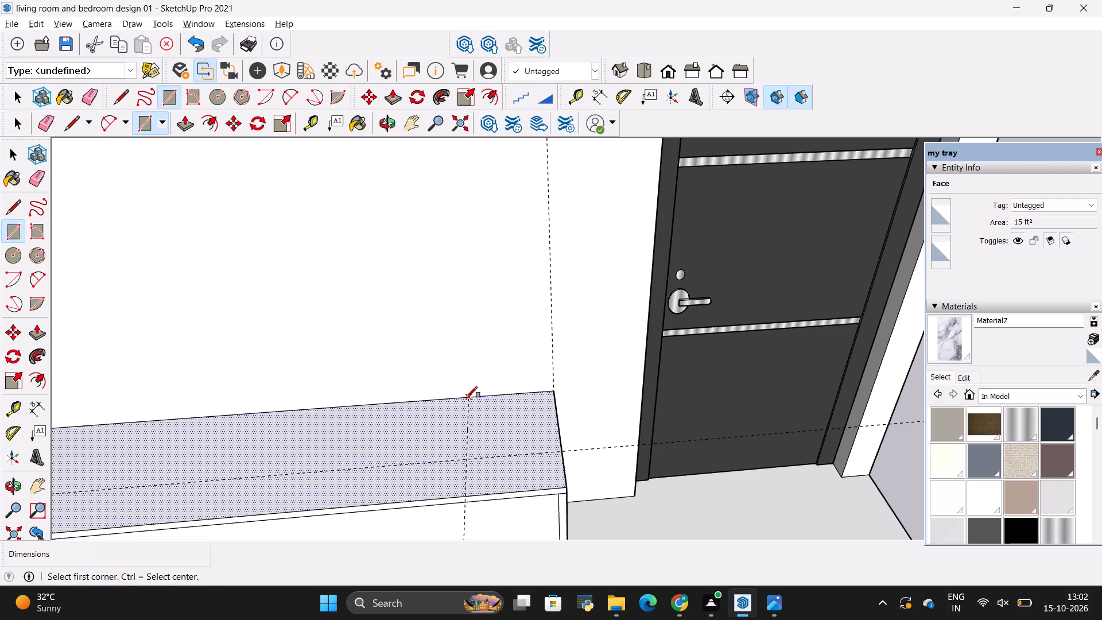
pyautogui.click(466, 398)
pyautogui.click(562, 449)
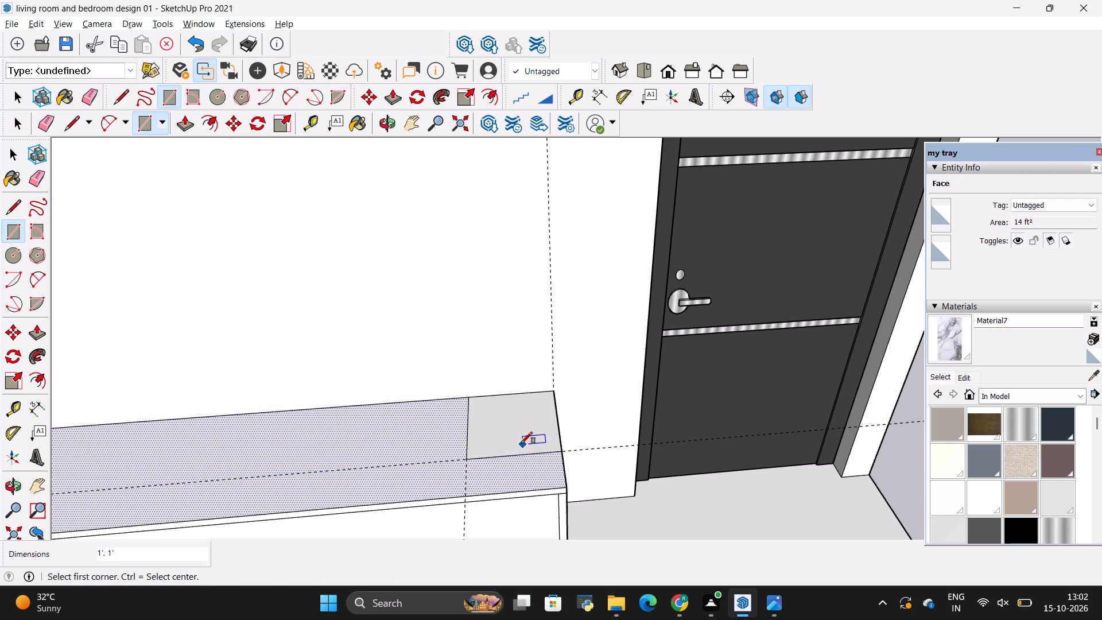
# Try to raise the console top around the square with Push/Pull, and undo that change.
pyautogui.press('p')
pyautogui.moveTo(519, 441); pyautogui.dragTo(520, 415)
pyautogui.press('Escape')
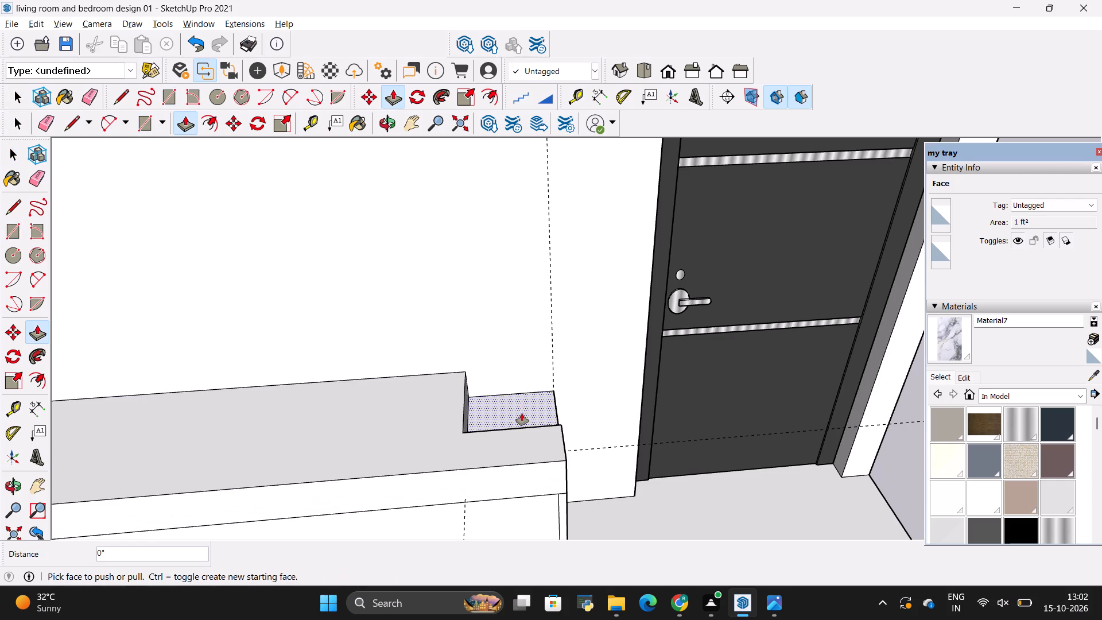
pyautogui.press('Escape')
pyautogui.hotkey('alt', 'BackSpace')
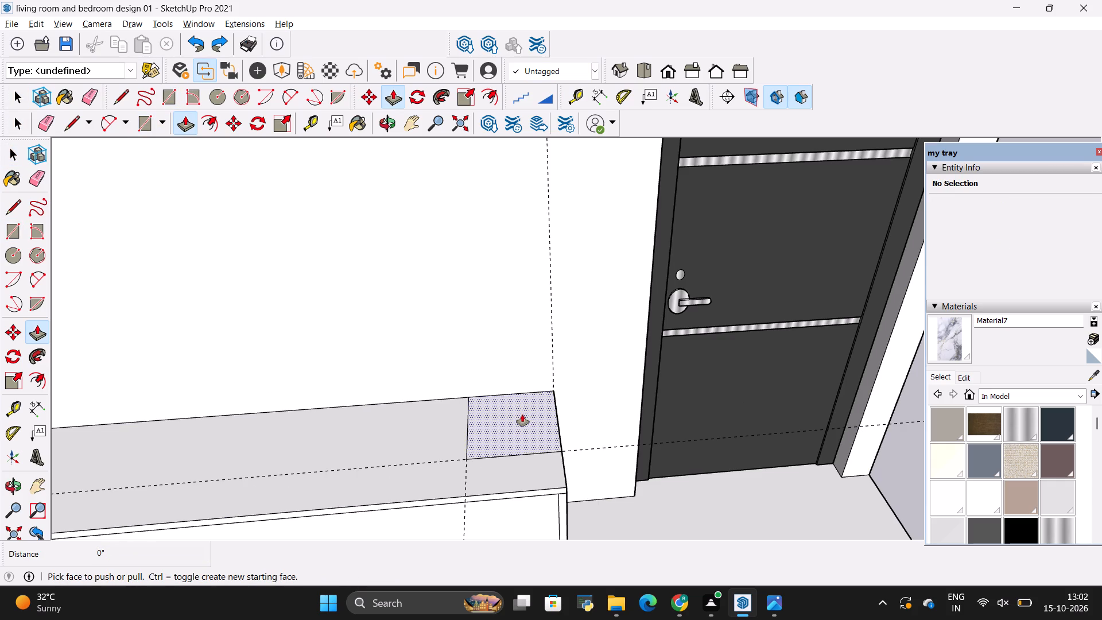
# Push/Pull the corner square on the console up 8' to the wall top to form a column.
pyautogui.click(524, 415)
pyautogui.scroll(-16, 519, 373)
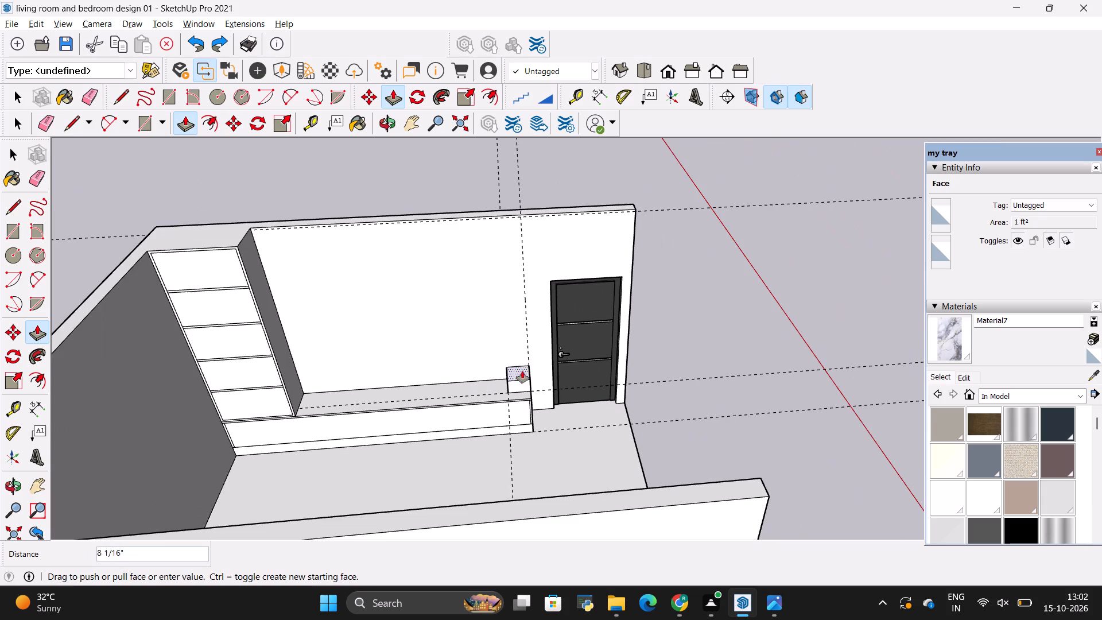
pyautogui.click(529, 208)
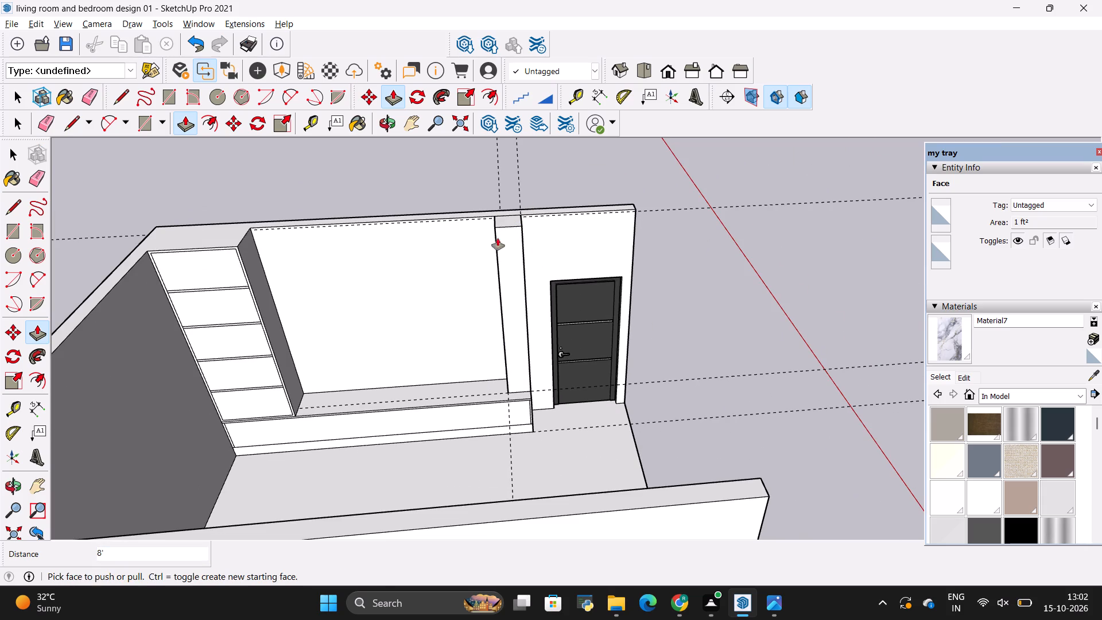
# Examine the recessed TV wall between the shelf unit and the column, and compare it with the living room reference photo.
pyautogui.press('space')
pyautogui.click(453, 259)
pyautogui.moveTo(464, 355); pyautogui.dragTo(513, 347, button='middle')
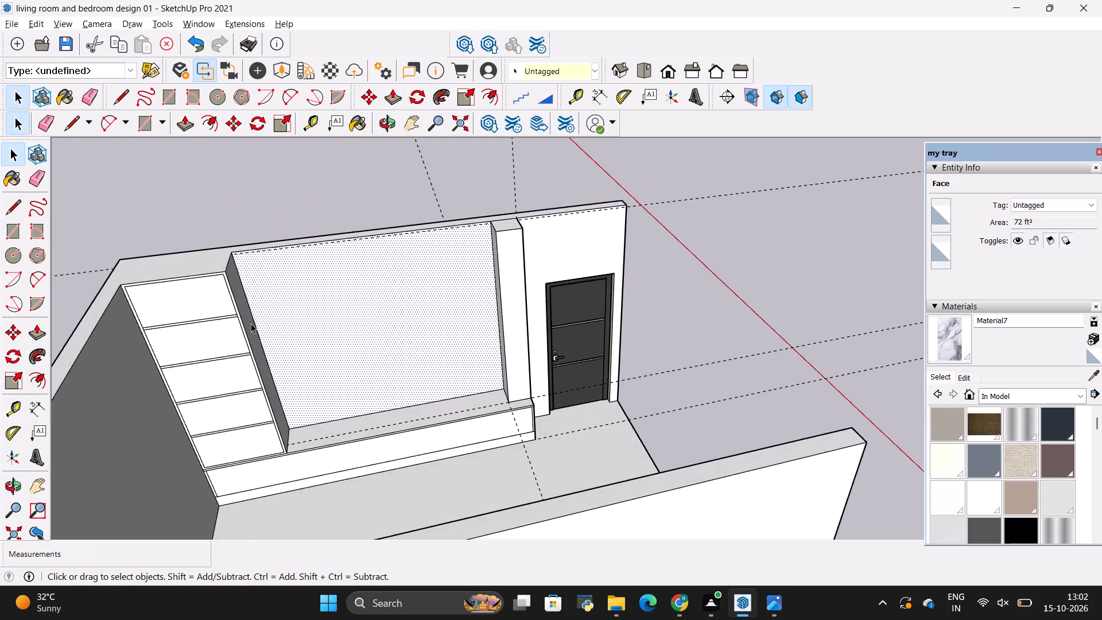
pyautogui.scroll(6, 251, 323)
pyautogui.scroll(1, 465, 378)
pyautogui.moveTo(465, 378); pyautogui.dragTo(391, 394, button='middle')
pyautogui.hotkey('alt', 'Tab')
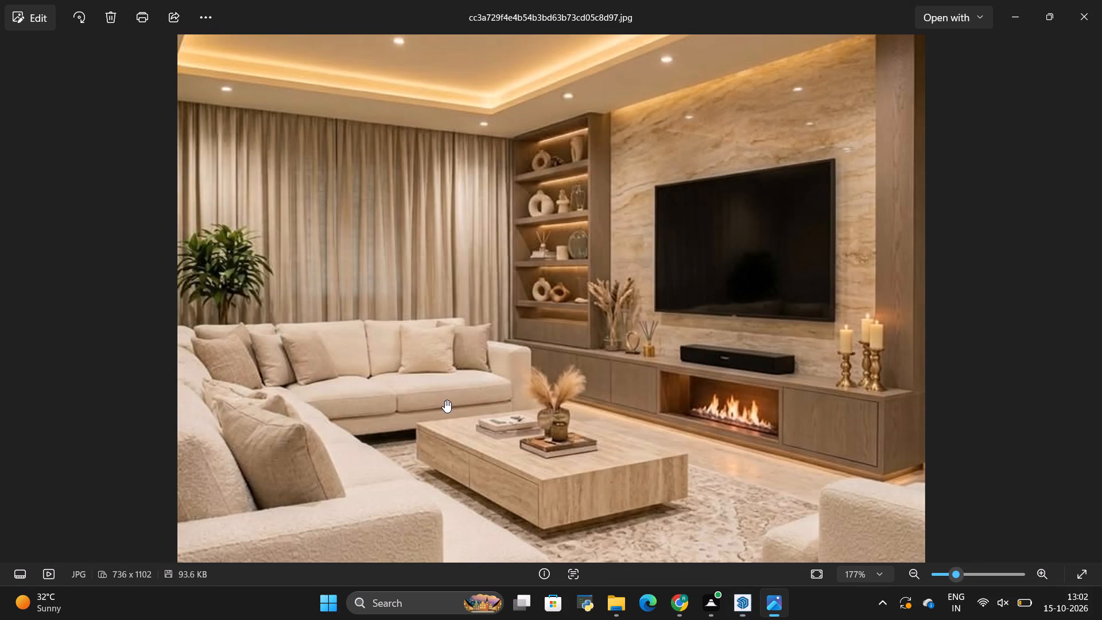
pyautogui.hotkey('alt', 'Tab')
# Erase the lengthwise guide on the console top and the seam edge between the column's door-side face and the console's end.
pyautogui.moveTo(625, 439); pyautogui.dragTo(474, 369, button='middle')
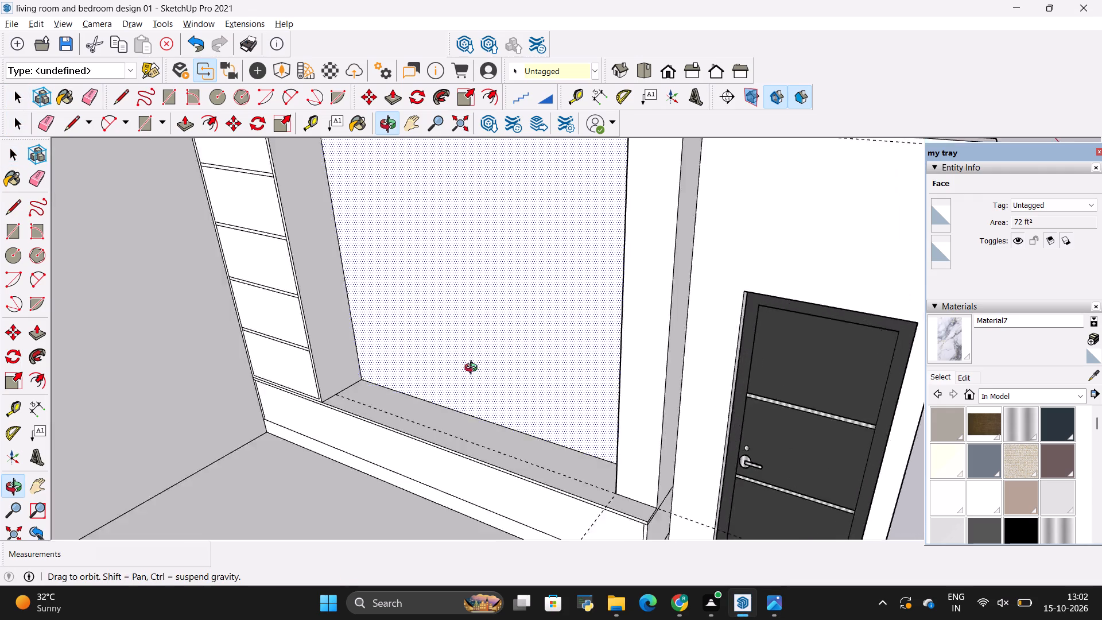
pyautogui.moveTo(474, 369); pyautogui.dragTo(459, 332, button='middle')
pyautogui.scroll(-5, 541, 394)
pyautogui.scroll(7, 596, 474)
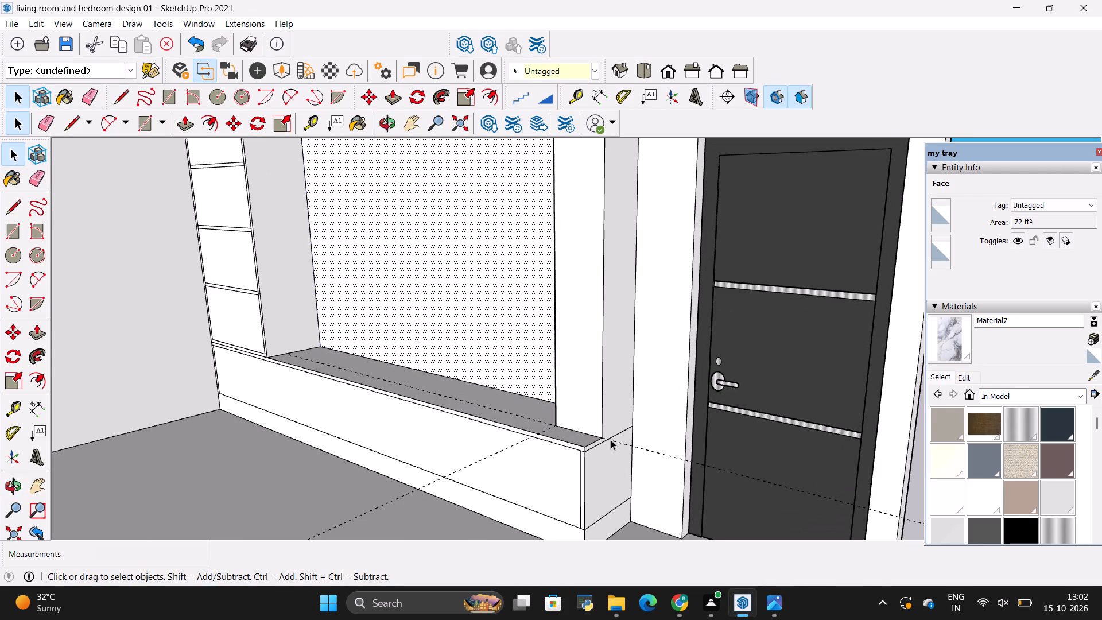
pyautogui.press('e')
pyautogui.moveTo(615, 425); pyautogui.dragTo(614, 456)
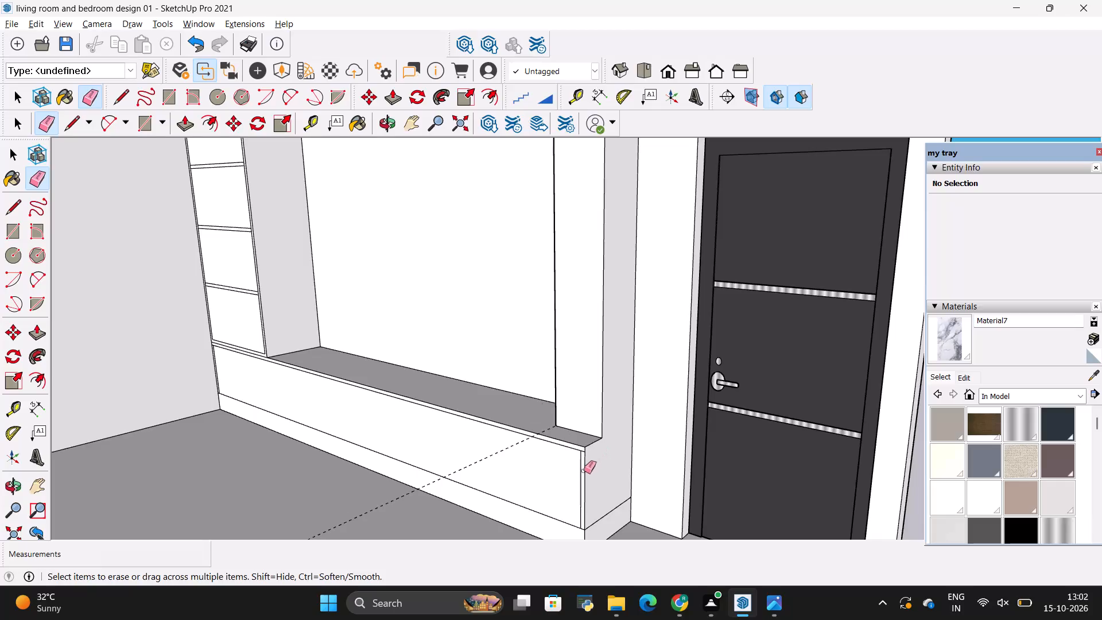
pyautogui.moveTo(510, 385); pyautogui.dragTo(751, 480, button='middle')
pyautogui.scroll(6, 745, 456)
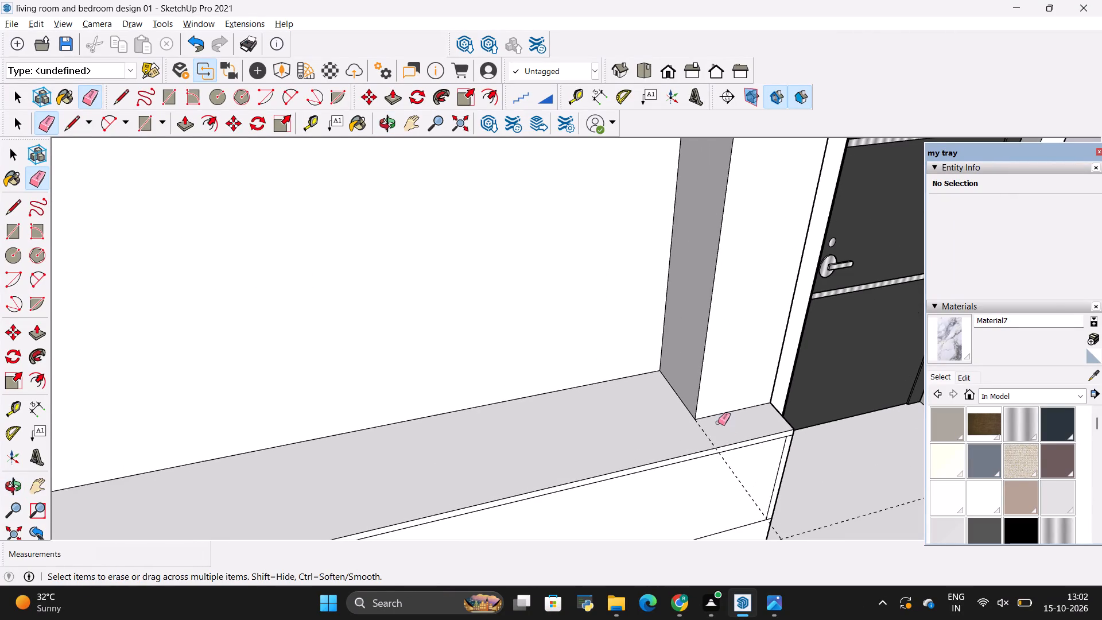
# Erase the guide line crossing the console top and front at the column's base.
pyautogui.moveTo(716, 419); pyautogui.dragTo(685, 443)
pyautogui.press('space')
pyautogui.click(619, 427)
# Erase the guide line extending past the wall top at the column's upper end.
pyautogui.scroll(-13, 619, 439)
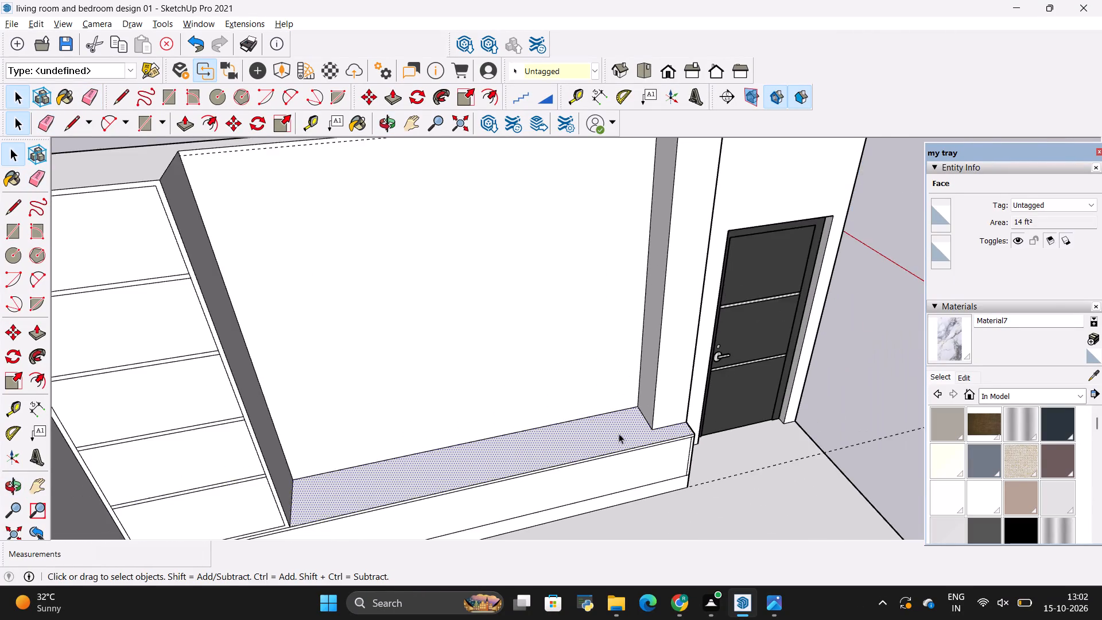
pyautogui.scroll(-8, 619, 433)
pyautogui.moveTo(592, 433); pyautogui.dragTo(573, 372, button='middle')
pyautogui.scroll(3, 683, 285)
pyautogui.scroll(2, 591, 260)
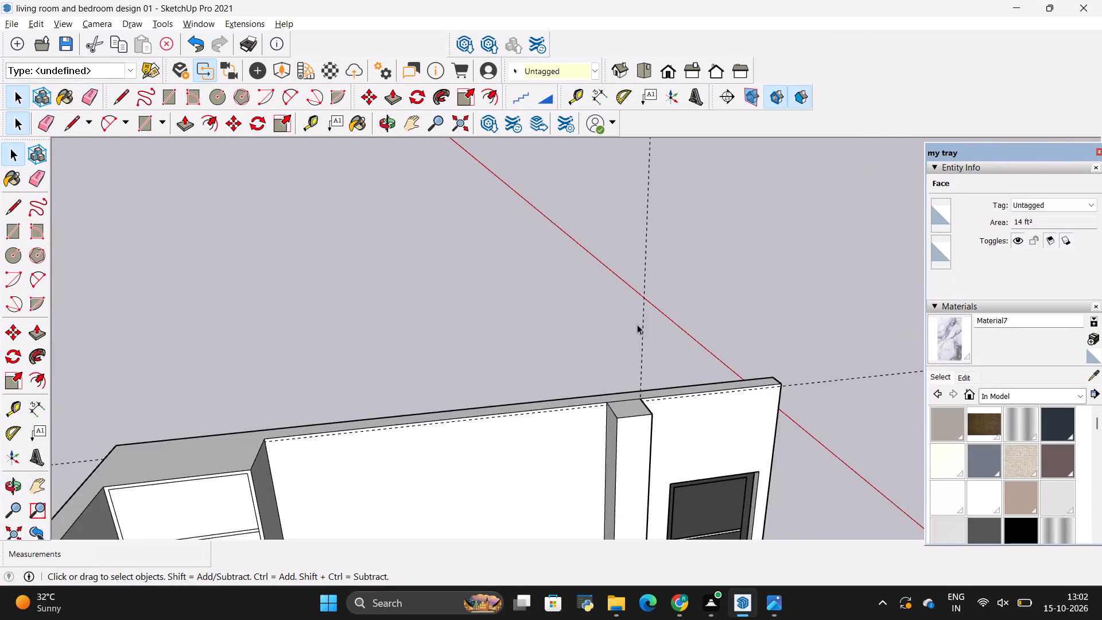
pyautogui.scroll(2, 637, 324)
pyautogui.press('e')
pyautogui.moveTo(672, 368); pyautogui.dragTo(641, 377)
pyautogui.press('space')
pyautogui.click(592, 361)
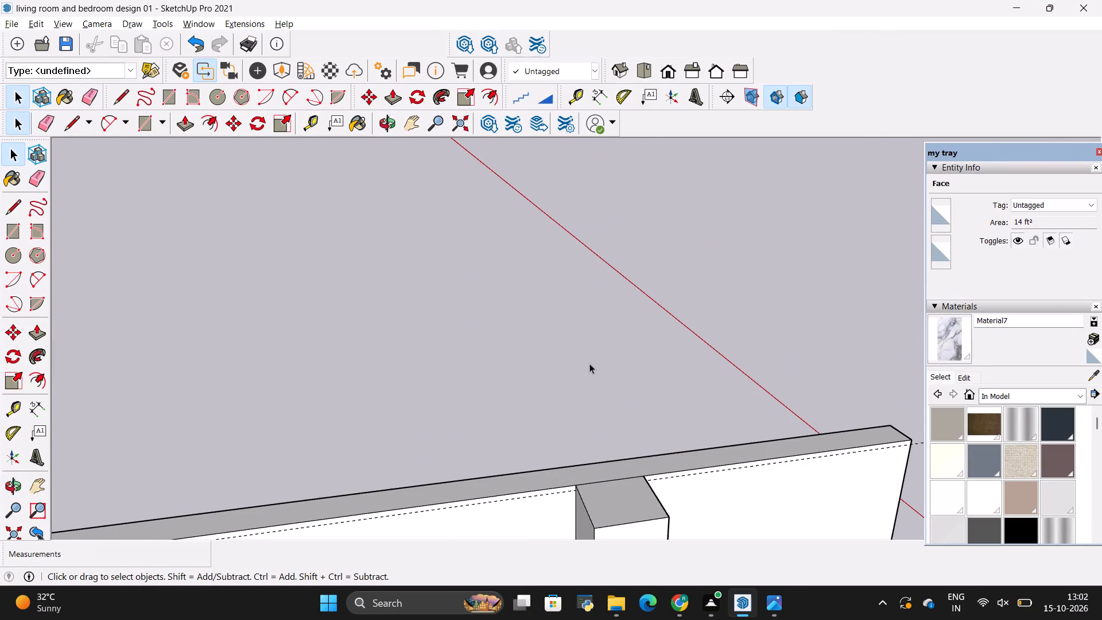
# Erase the two long guides running through the room, along the TV wall top and across the floor at the console.
pyautogui.scroll(-3, 588, 363)
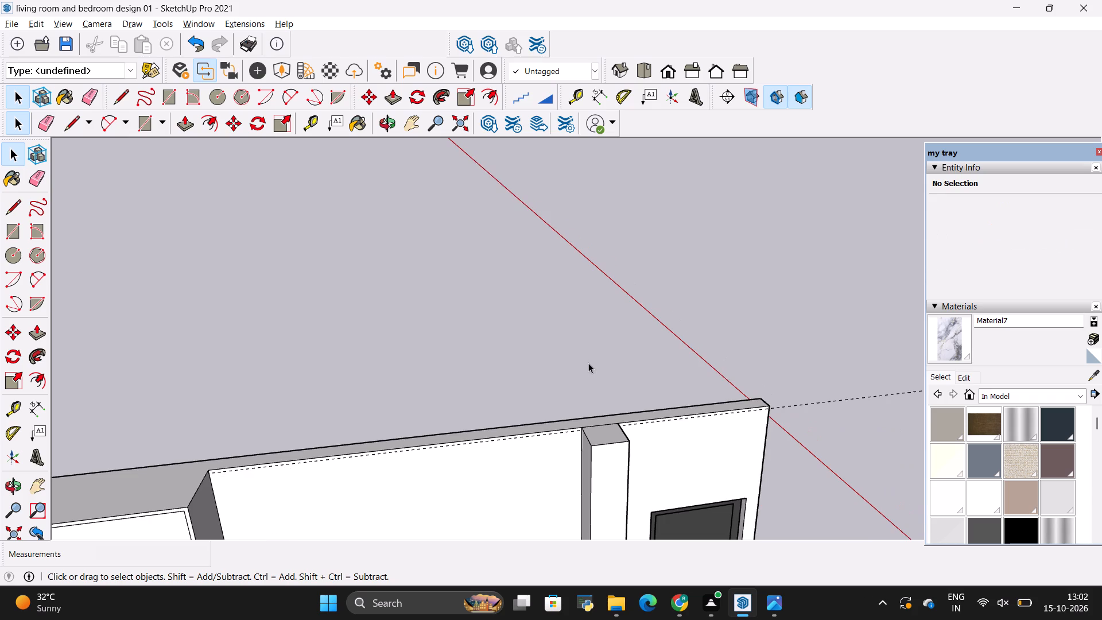
pyautogui.scroll(-10, 592, 338)
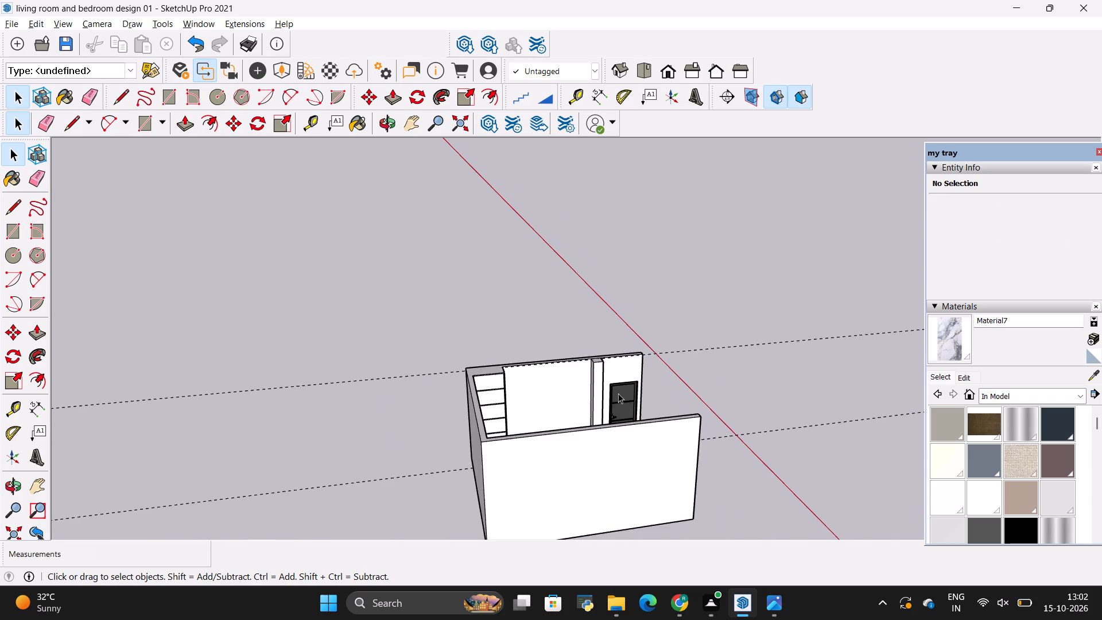
pyautogui.scroll(7, 625, 440)
pyautogui.moveTo(619, 455); pyautogui.dragTo(690, 511, button='middle')
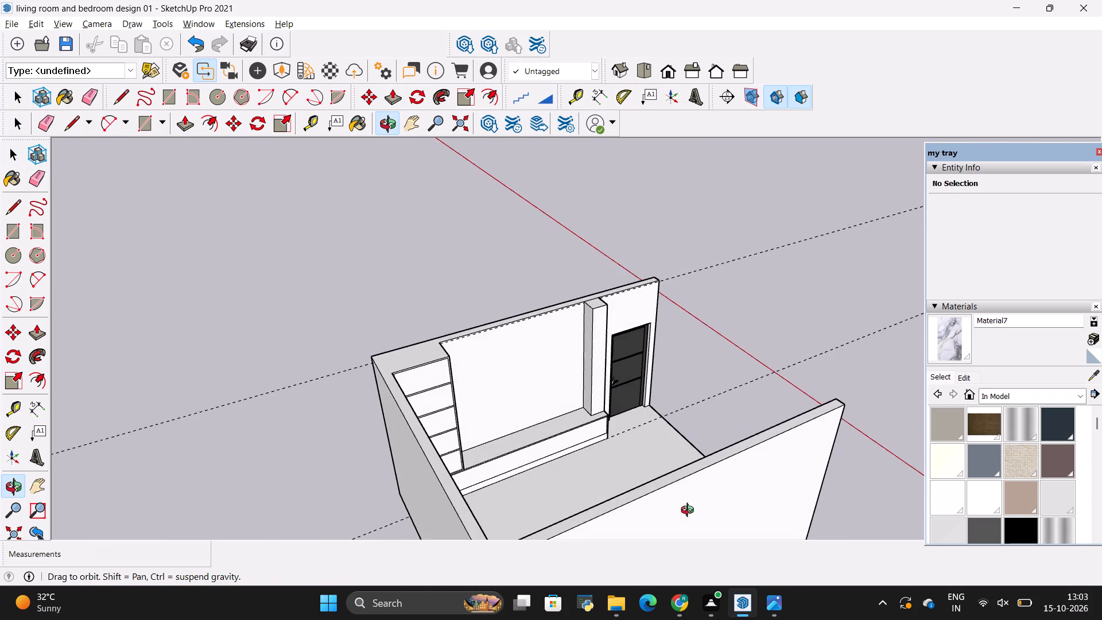
pyautogui.moveTo(690, 511); pyautogui.dragTo(598, 506, button='middle')
pyautogui.press('e')
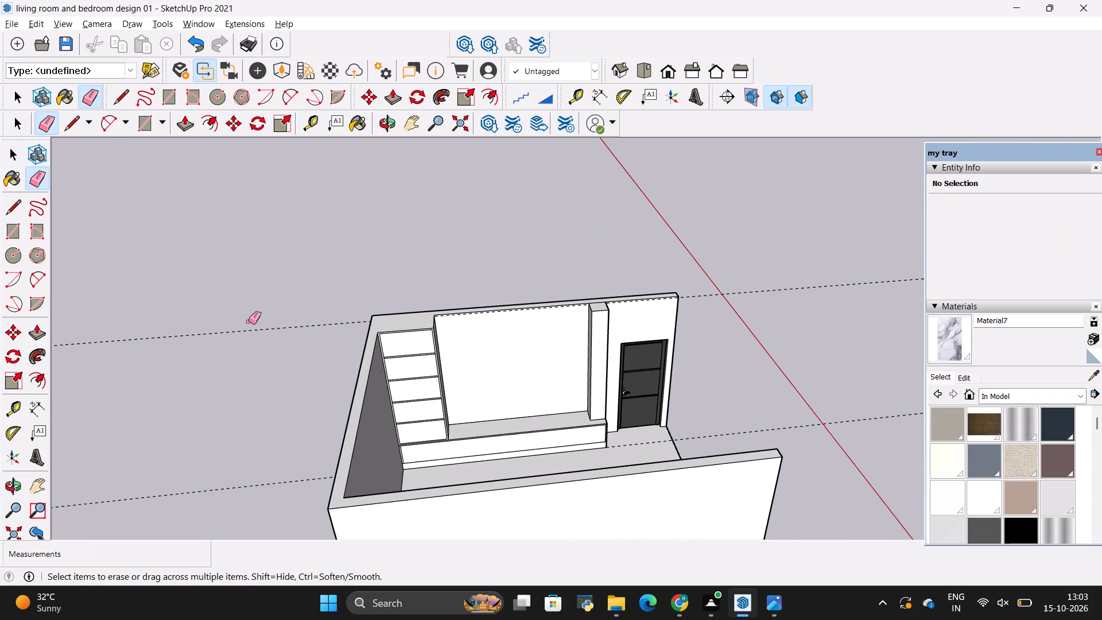
pyautogui.moveTo(249, 320); pyautogui.dragTo(256, 330)
pyautogui.moveTo(251, 459); pyautogui.dragTo(267, 505)
pyautogui.press('space')
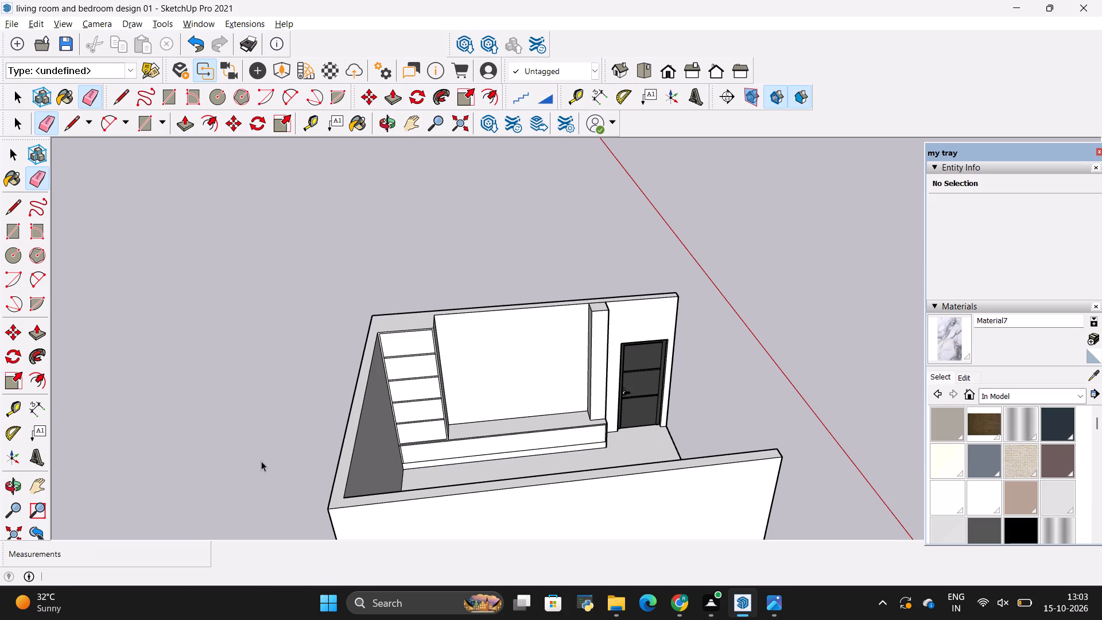
pyautogui.click(261, 461)
# Examine the TV console's cabinet fronts and fireplace opening in the living room reference photo and compare them with the modelled console.
pyautogui.scroll(-8, 277, 456)
pyautogui.moveTo(437, 464); pyautogui.dragTo(406, 456, button='middle')
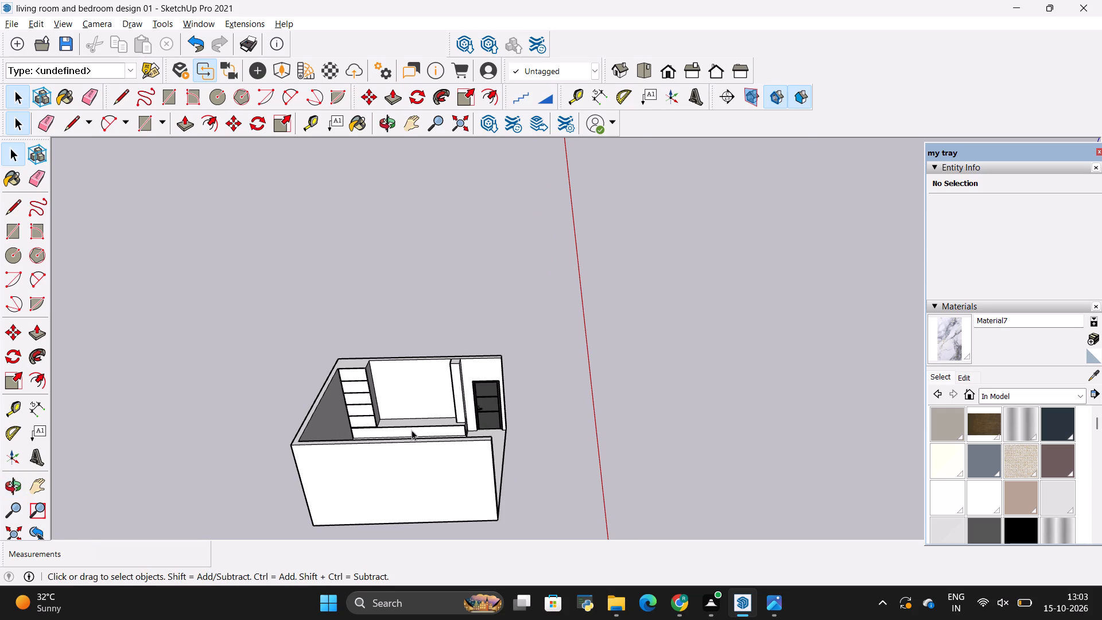
pyautogui.scroll(-4, 481, 352)
pyautogui.scroll(10, 453, 402)
pyautogui.moveTo(434, 356); pyautogui.dragTo(402, 410, button='middle')
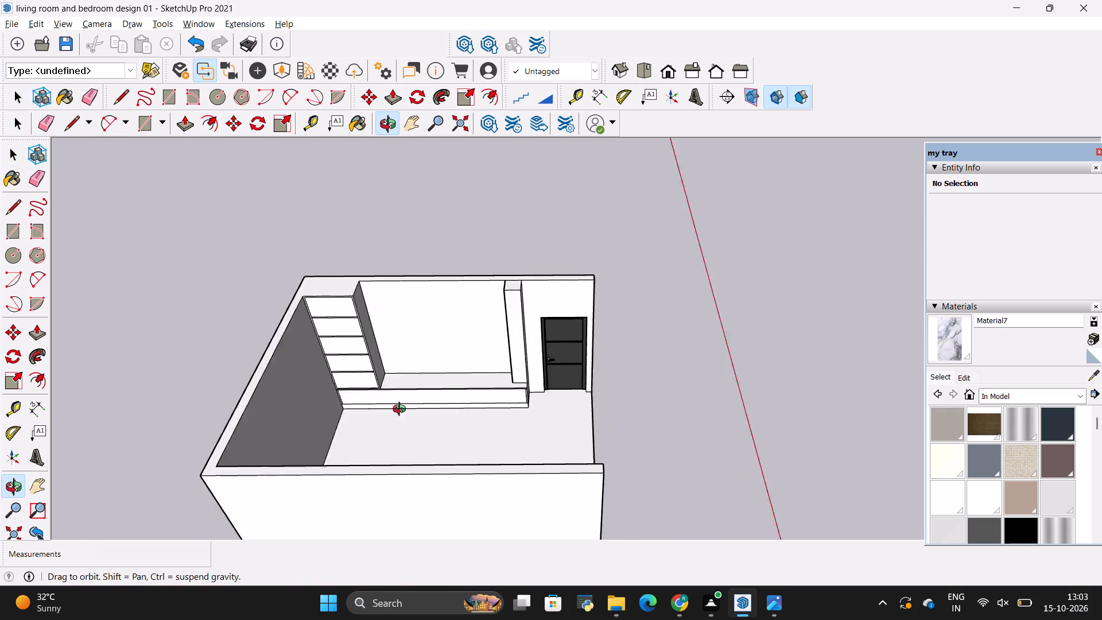
pyautogui.moveTo(402, 410); pyautogui.dragTo(349, 394, button='middle')
pyautogui.hotkey('alt', 'Tab')
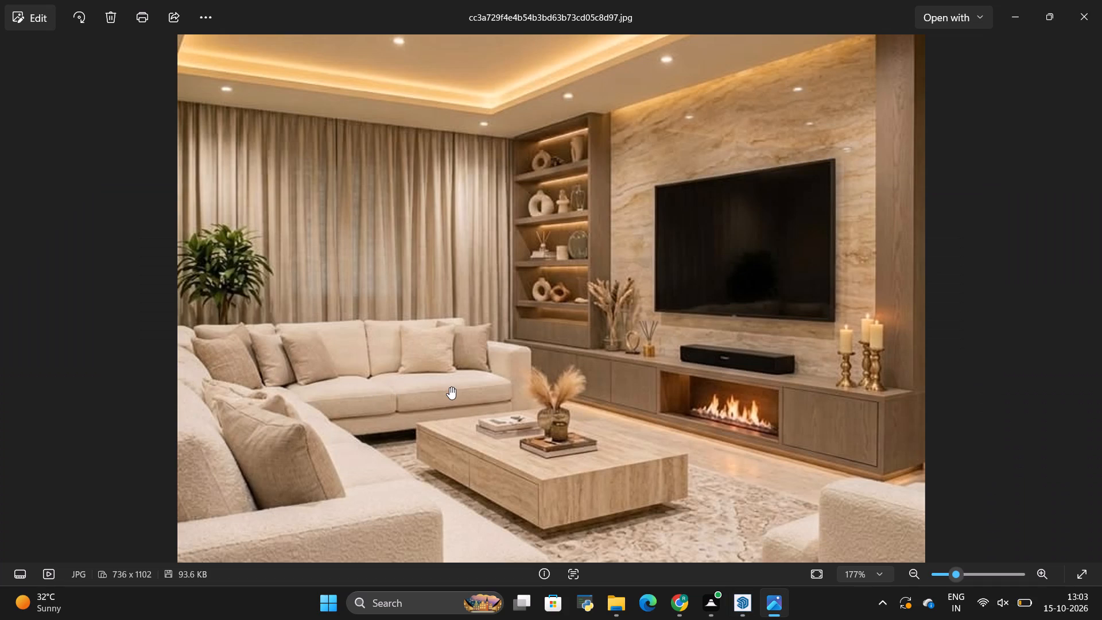
pyautogui.hotkey('alt', 'Tab')
pyautogui.hotkey('alt', 'Tab')
pyautogui.hotkey('alt', 'Tab')
pyautogui.hotkey('alt', 'Tab')
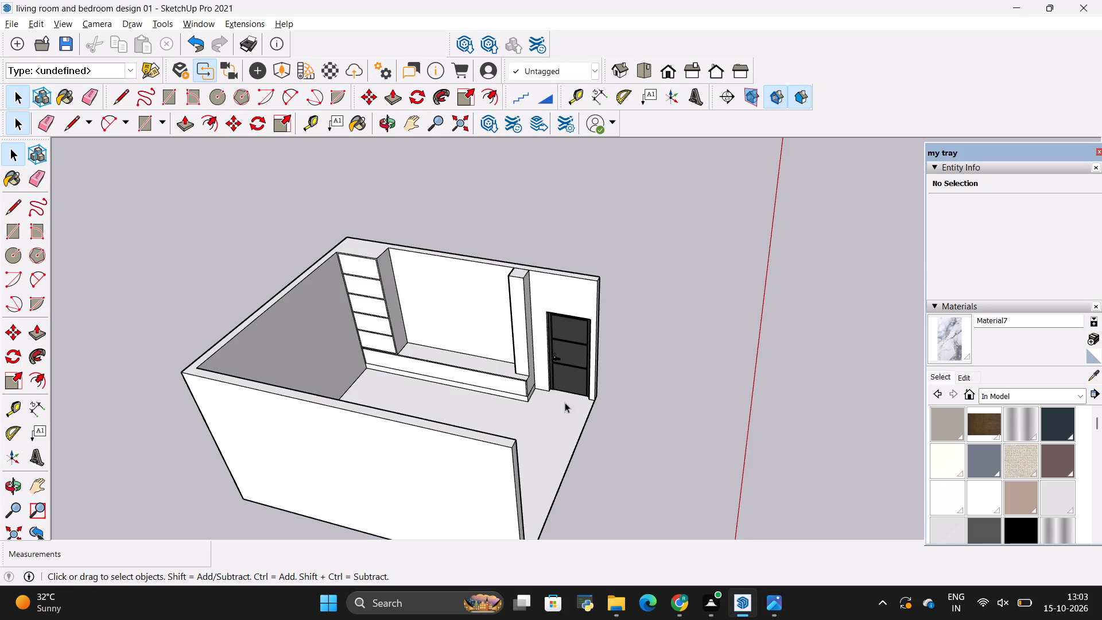
pyautogui.scroll(11, 465, 377)
pyautogui.scroll(-4, 459, 371)
pyautogui.moveTo(429, 379); pyautogui.dragTo(484, 396, button='middle')
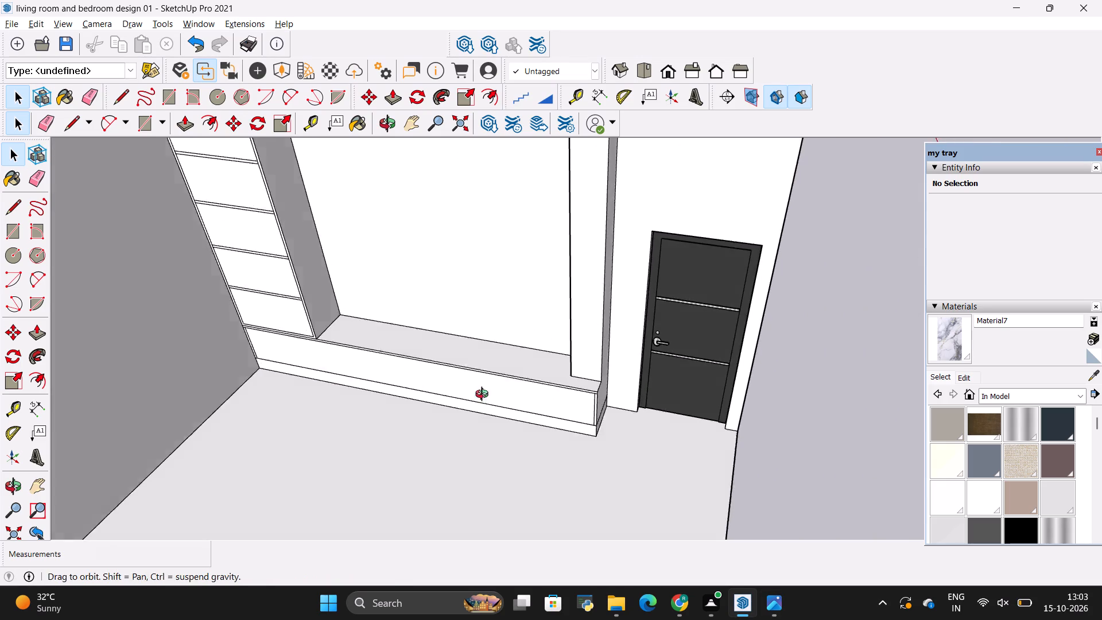
pyautogui.moveTo(484, 396); pyautogui.dragTo(531, 368, button='middle')
pyautogui.hotkey('alt', 'Tab')
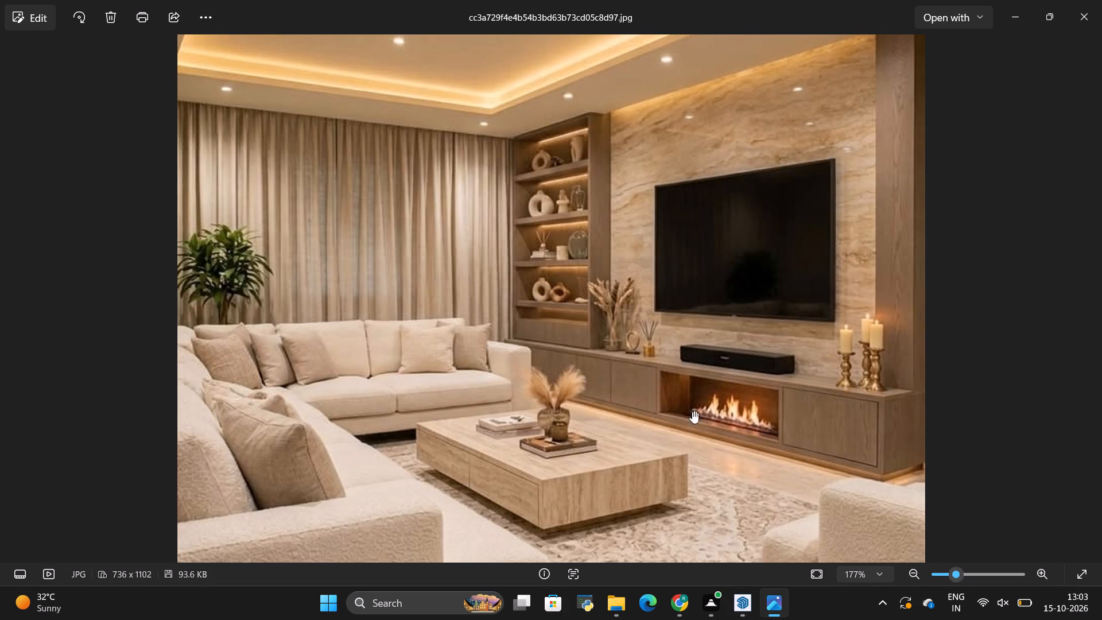
pyautogui.hotkey('alt', 'Tab')
pyautogui.scroll(2, 483, 413)
pyautogui.scroll(-3, 487, 403)
pyautogui.moveTo(254, 421); pyautogui.dragTo(258, 370, button='middle')
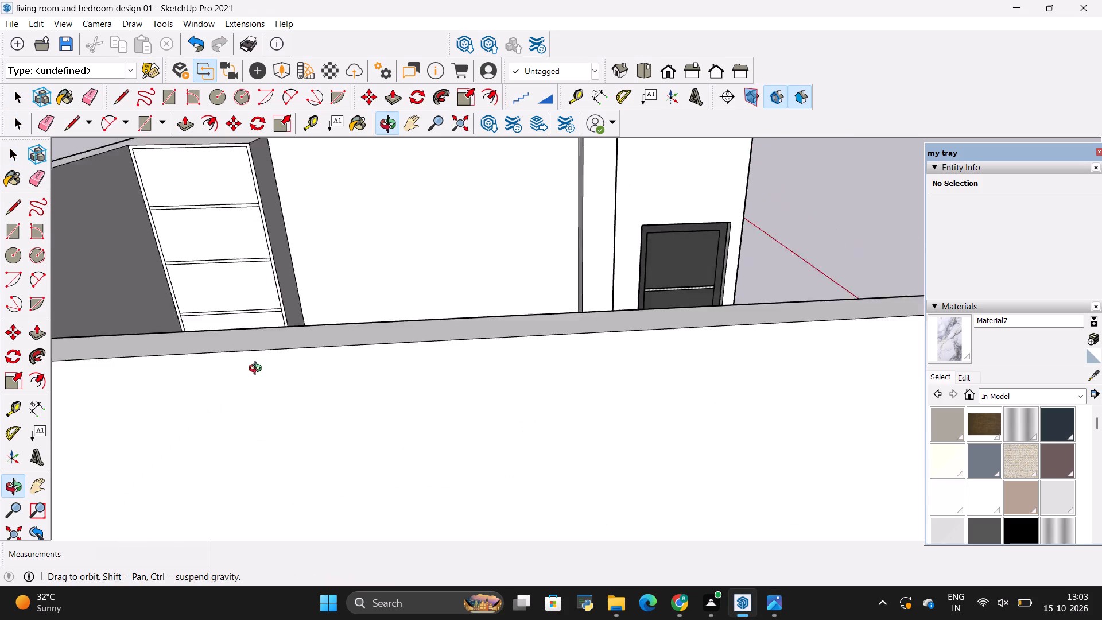
pyautogui.moveTo(258, 370); pyautogui.dragTo(209, 410, button='middle')
pyautogui.scroll(4, 300, 361)
pyautogui.hotkey('alt', 'Tab')
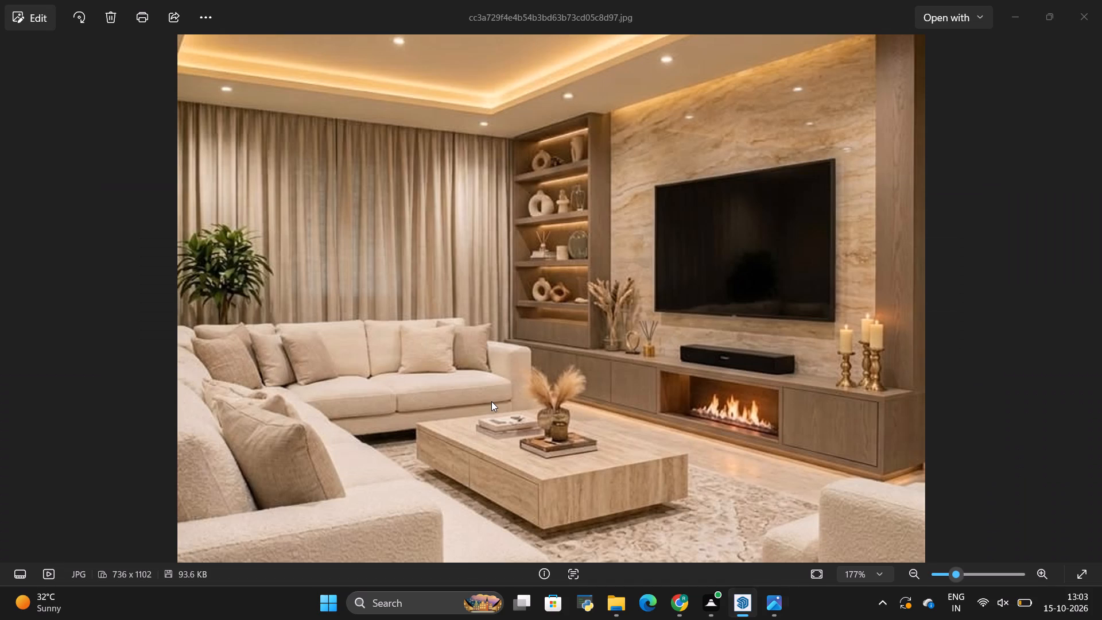
pyautogui.scroll(11, 591, 369)
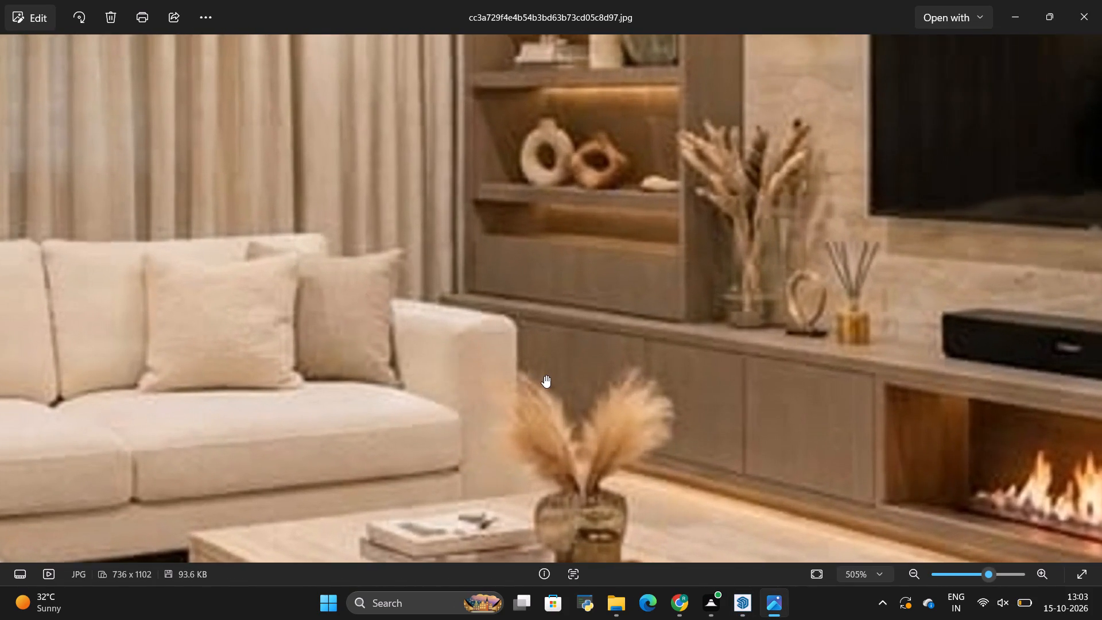
pyautogui.scroll(-8, 523, 381)
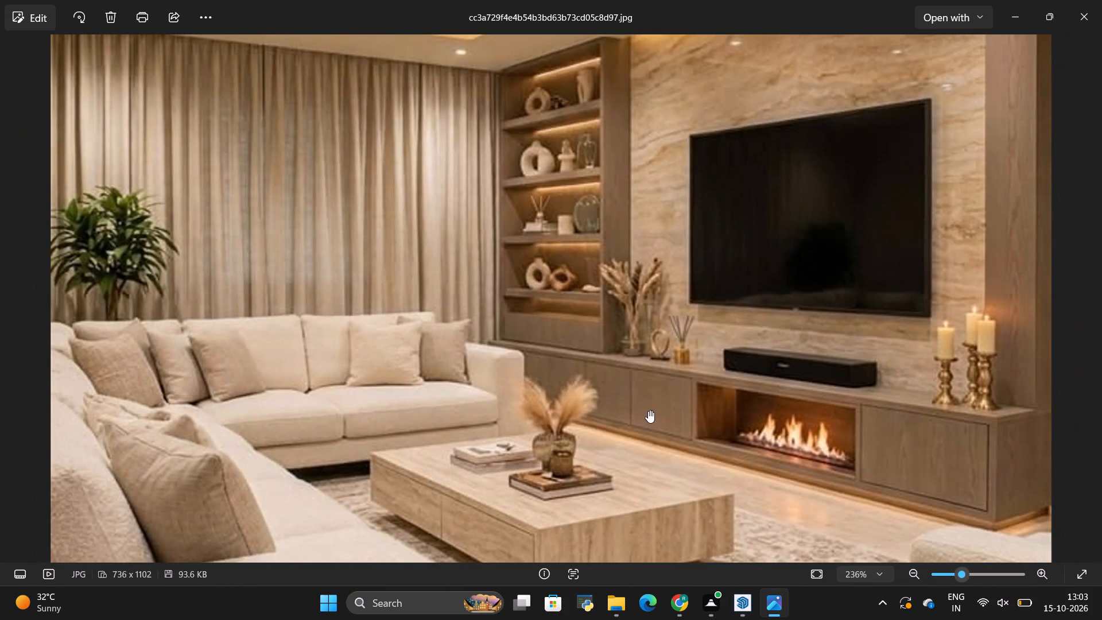
pyautogui.hotkey('alt', 'Tab')
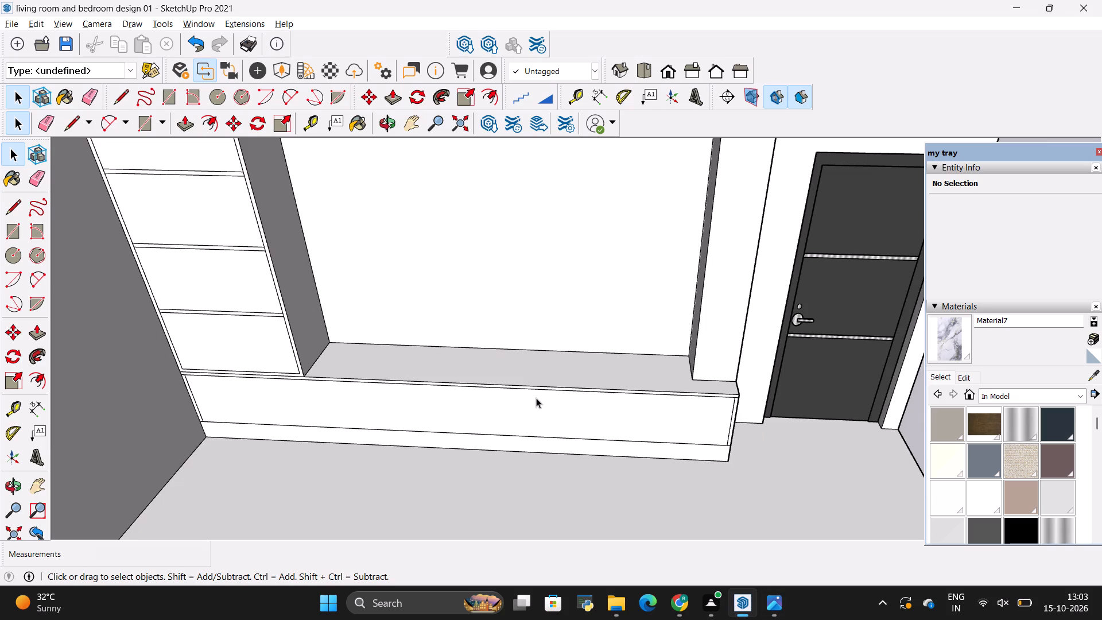
# Divide the long edge between the console's front panel and its base strip into 4 equal segments.
pyautogui.scroll(2, 532, 397)
pyautogui.moveTo(484, 414); pyautogui.dragTo(527, 352, button='middle')
pyautogui.scroll(-3, 527, 351)
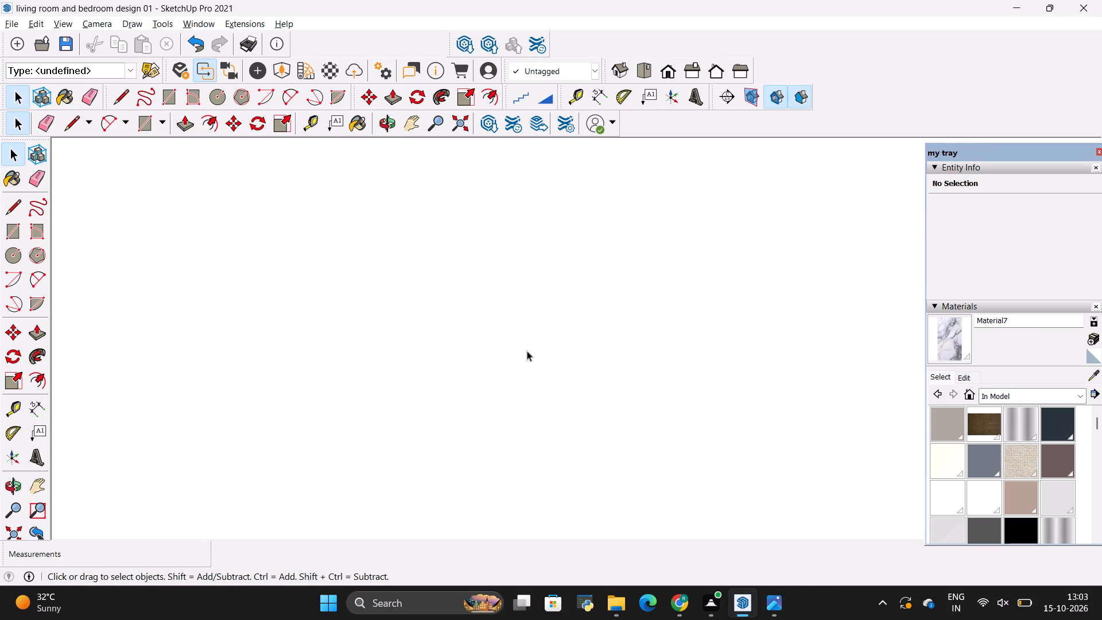
pyautogui.scroll(5, 468, 395)
pyautogui.moveTo(610, 274); pyautogui.dragTo(582, 468, button='middle')
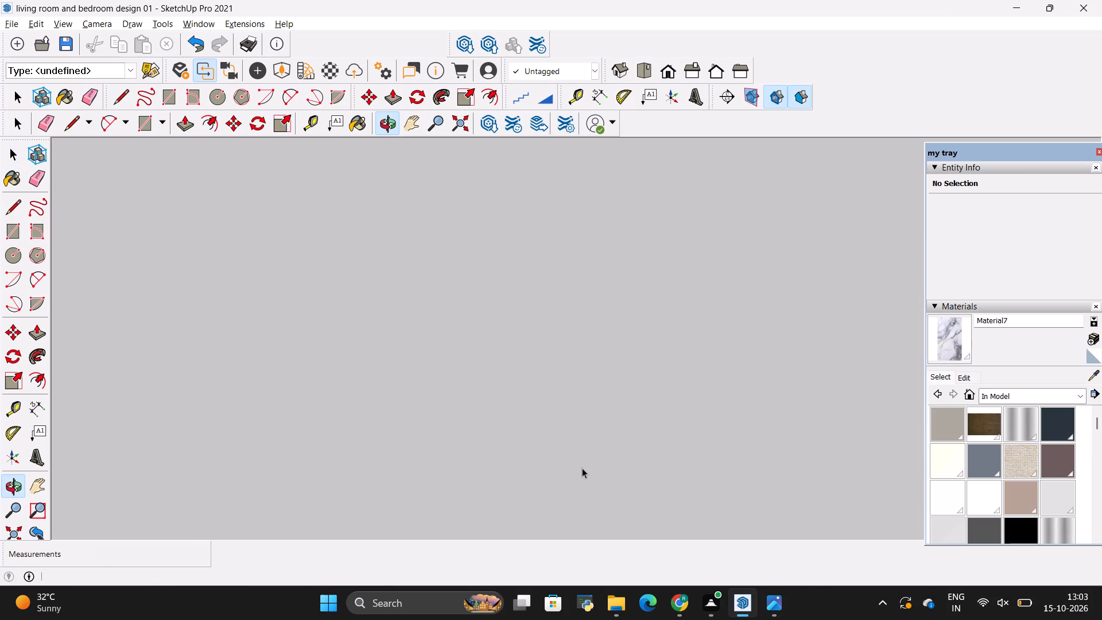
pyautogui.scroll(-20, 583, 466)
pyautogui.scroll(-13, 583, 466)
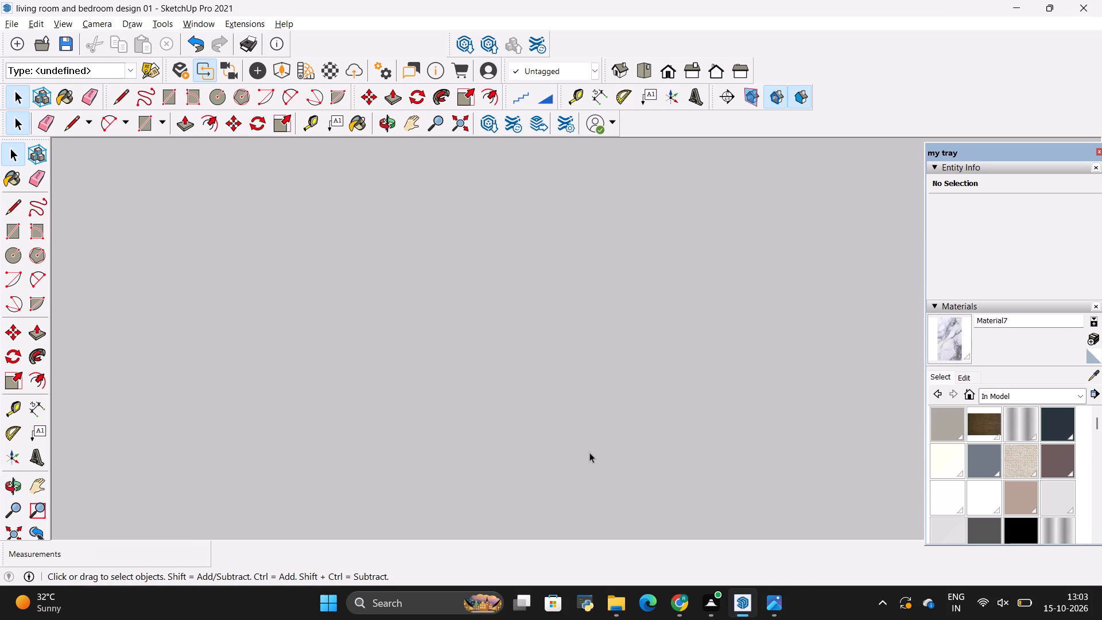
pyautogui.scroll(-20, 589, 452)
pyautogui.scroll(-13, 589, 452)
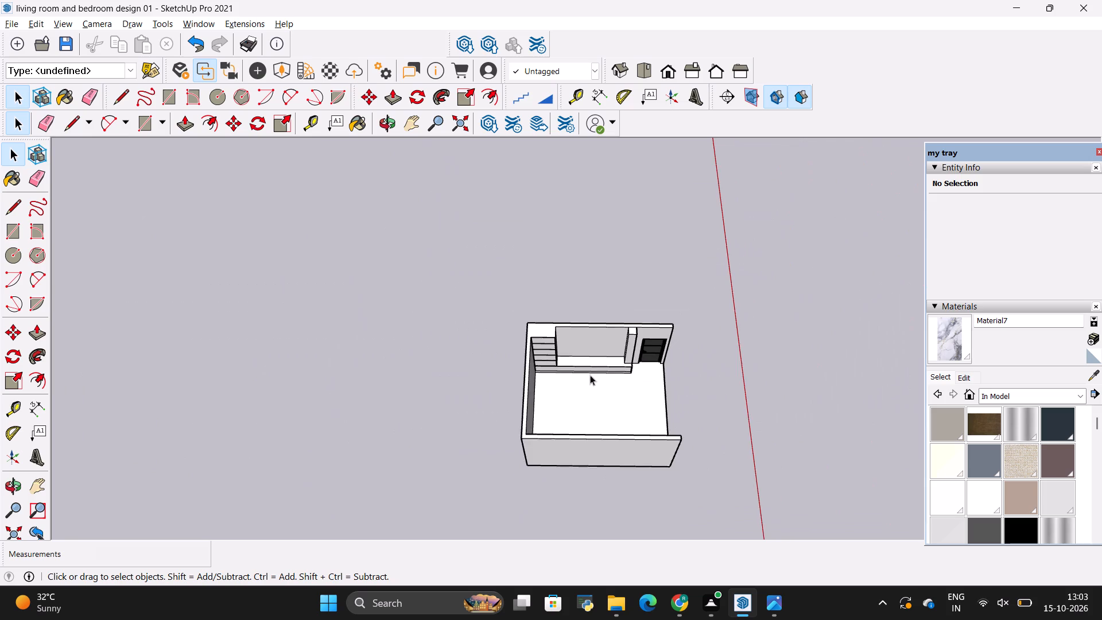
pyautogui.scroll(18, 589, 358)
pyautogui.moveTo(565, 394); pyautogui.dragTo(557, 317, button='middle')
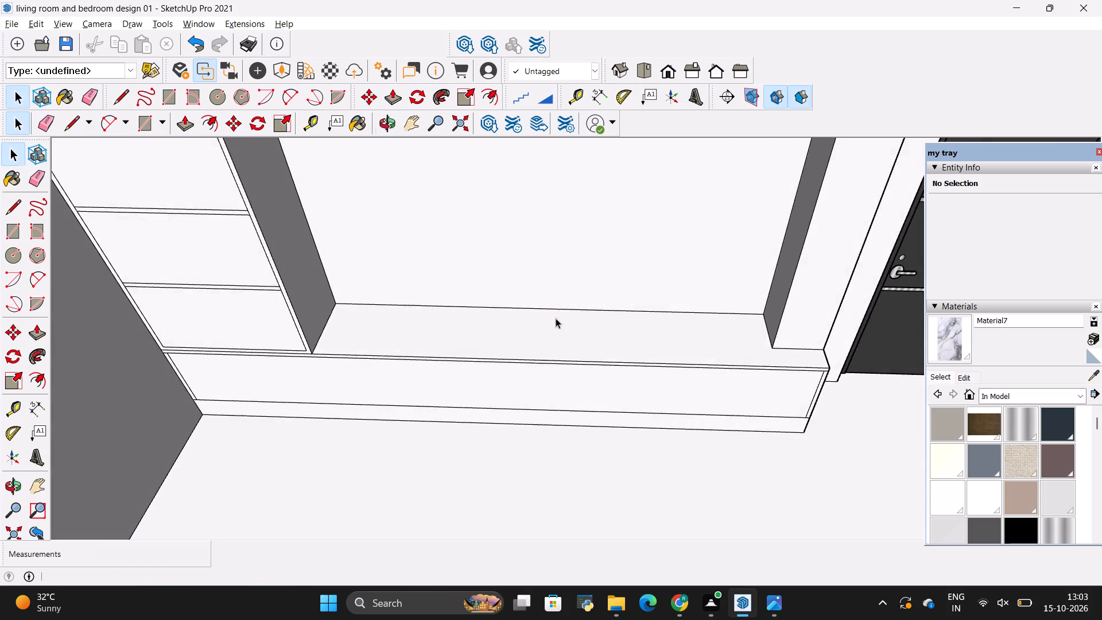
pyautogui.scroll(4, 402, 378)
pyautogui.moveTo(418, 377); pyautogui.dragTo(459, 331, button='middle')
pyautogui.scroll(-2, 459, 331)
pyautogui.moveTo(483, 351); pyautogui.dragTo(444, 335, button='middle')
pyautogui.scroll(-1, 450, 334)
pyautogui.scroll(1, 577, 319)
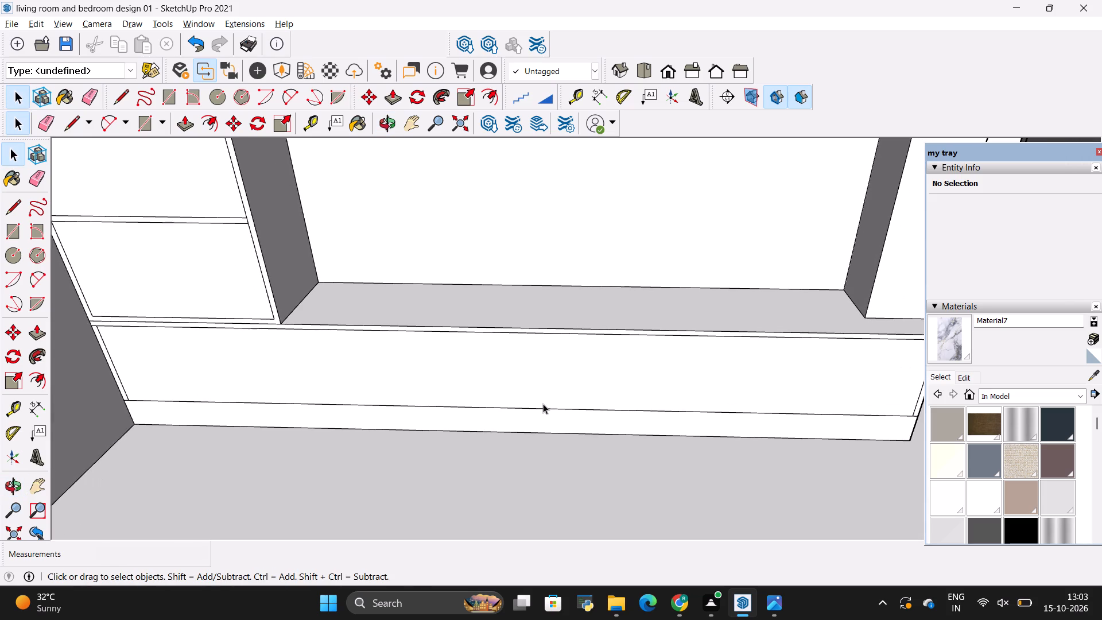
pyautogui.click(543, 406)
pyautogui.click(543, 409)
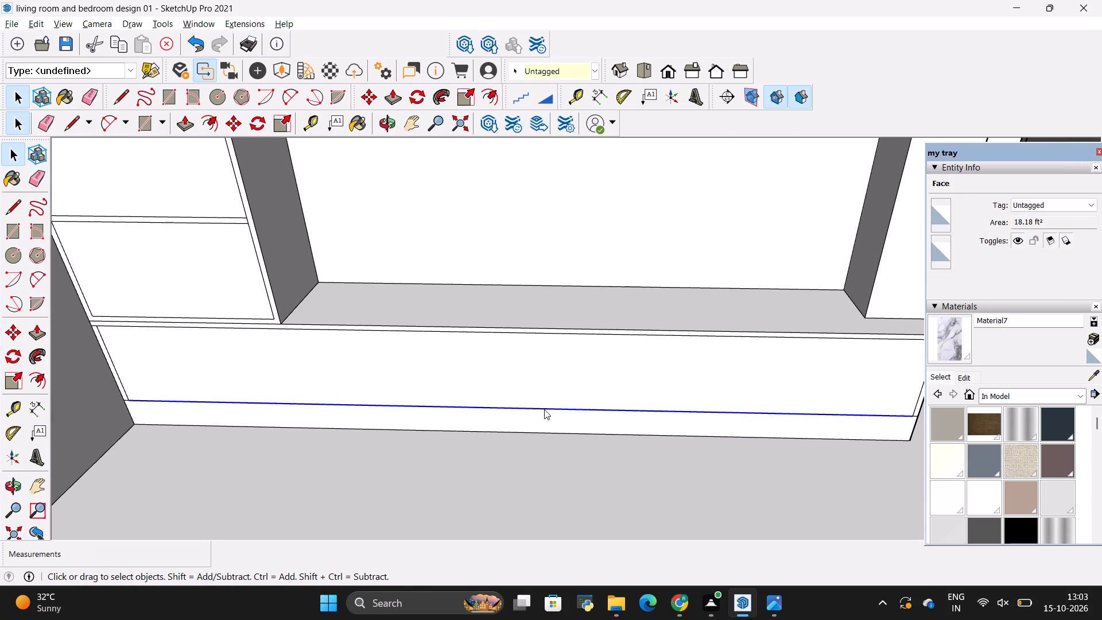
pyautogui.rightClick(544, 409)
pyautogui.click(584, 495)
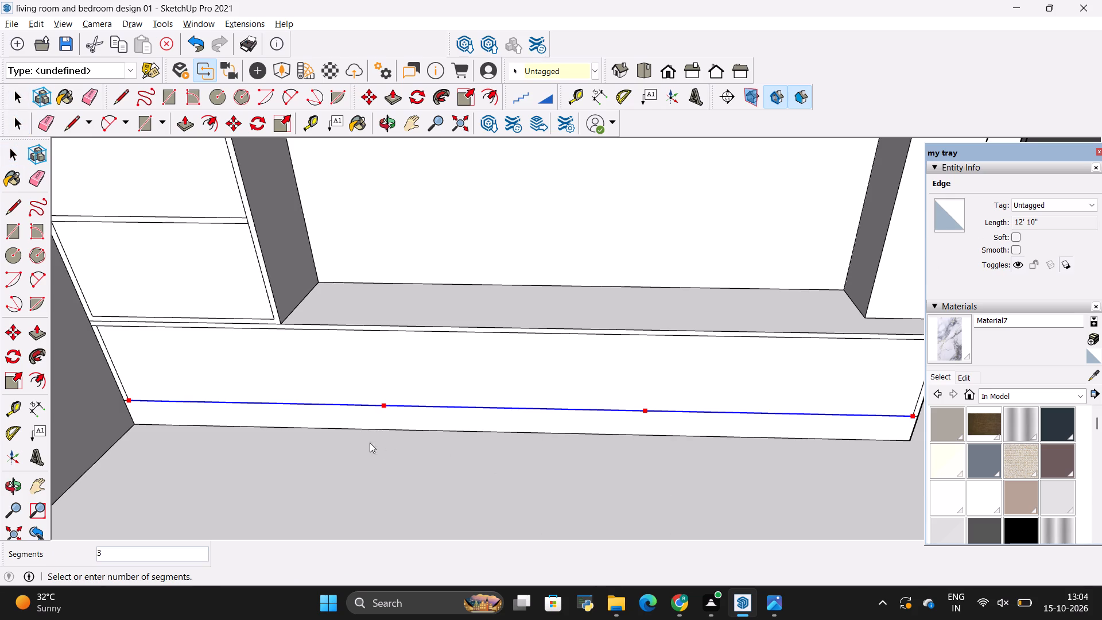
pyautogui.click(330, 440)
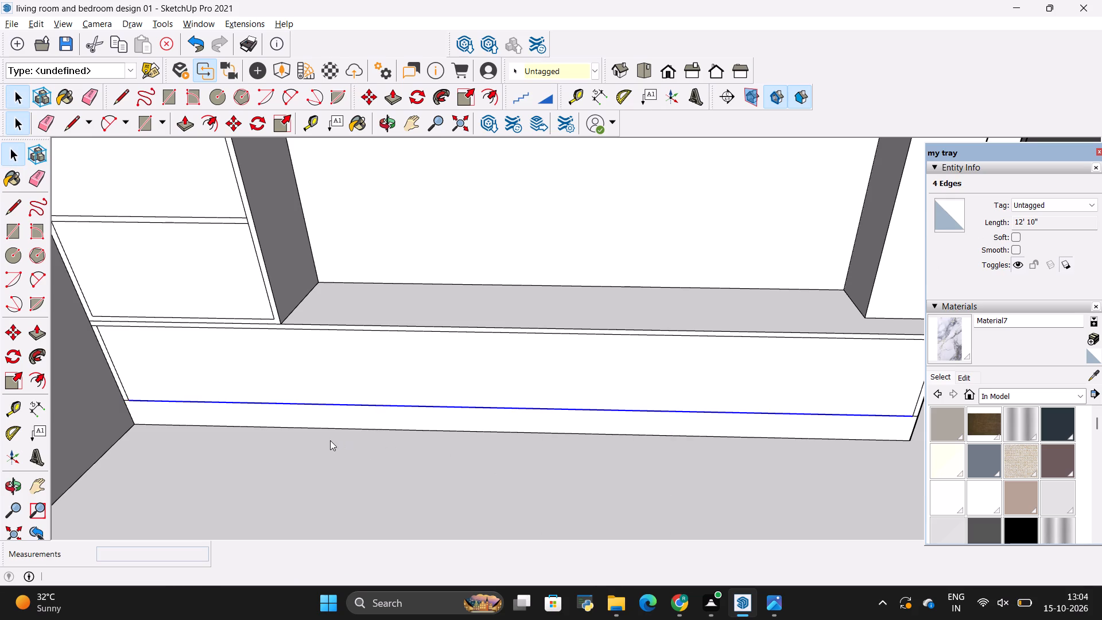
# Draw three vertical lines about 1' 5" high from the bottom edge's division points up the console front, splitting it into four panels.
pyautogui.press('l')
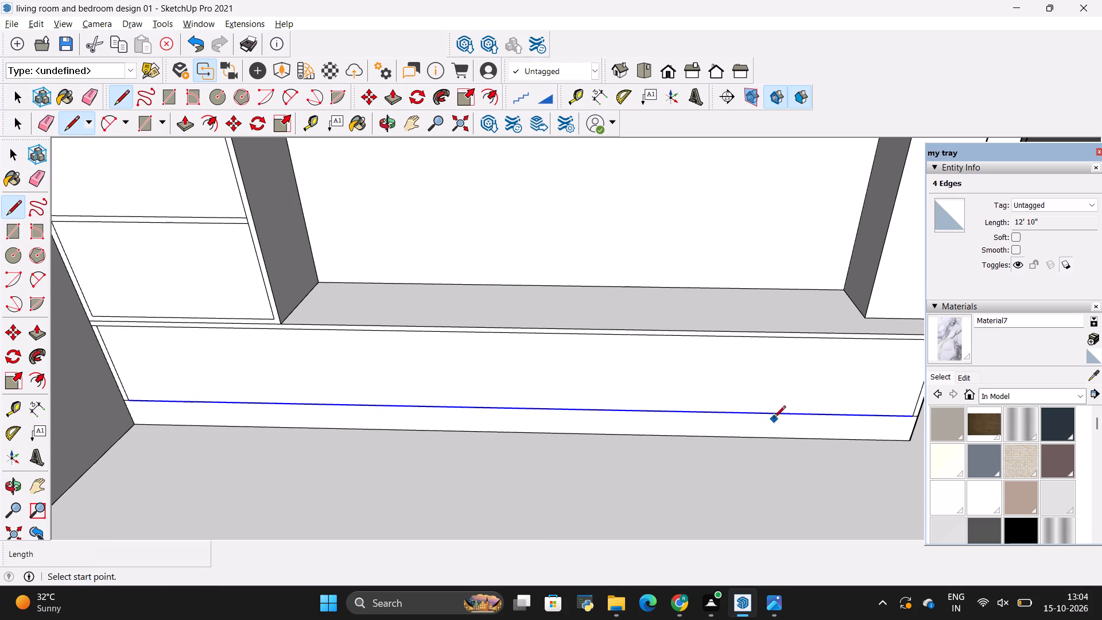
pyautogui.click(709, 414)
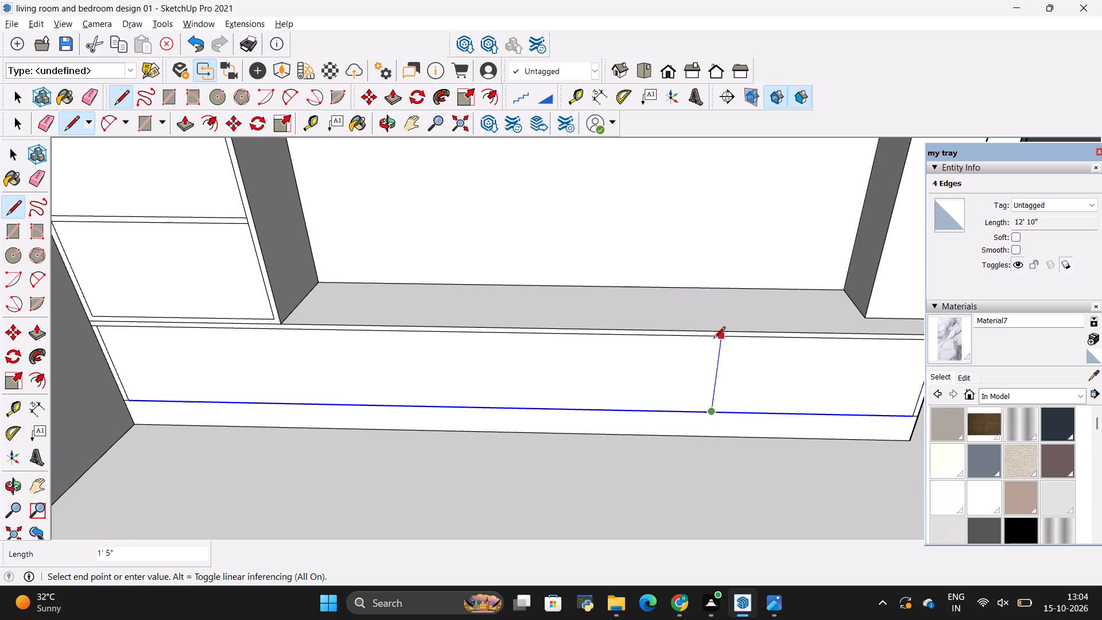
pyautogui.click(722, 339)
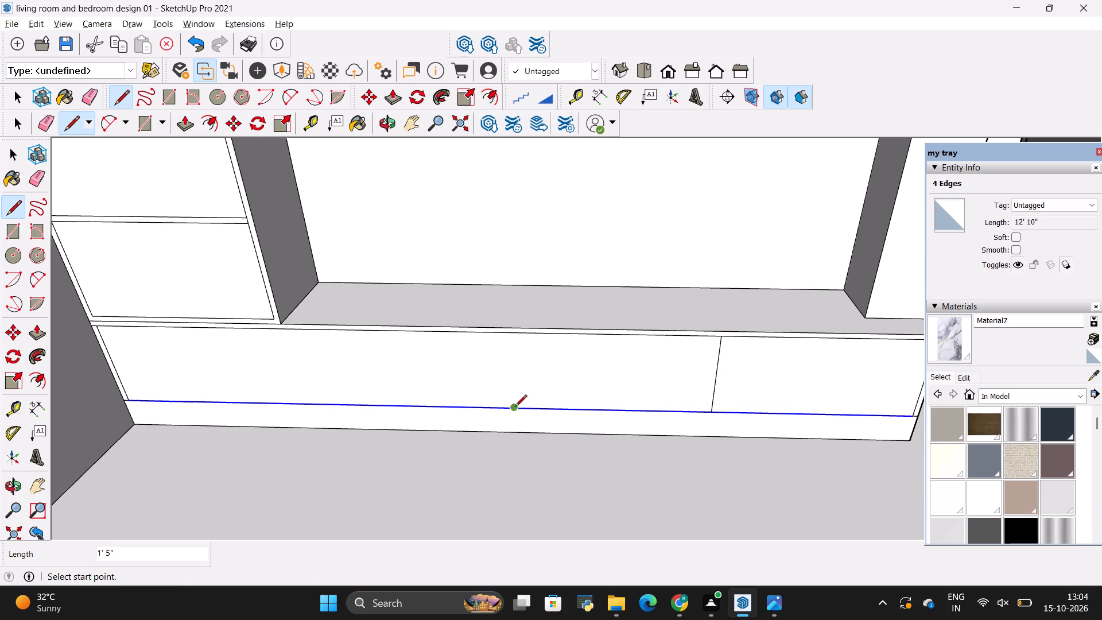
pyautogui.click(513, 408)
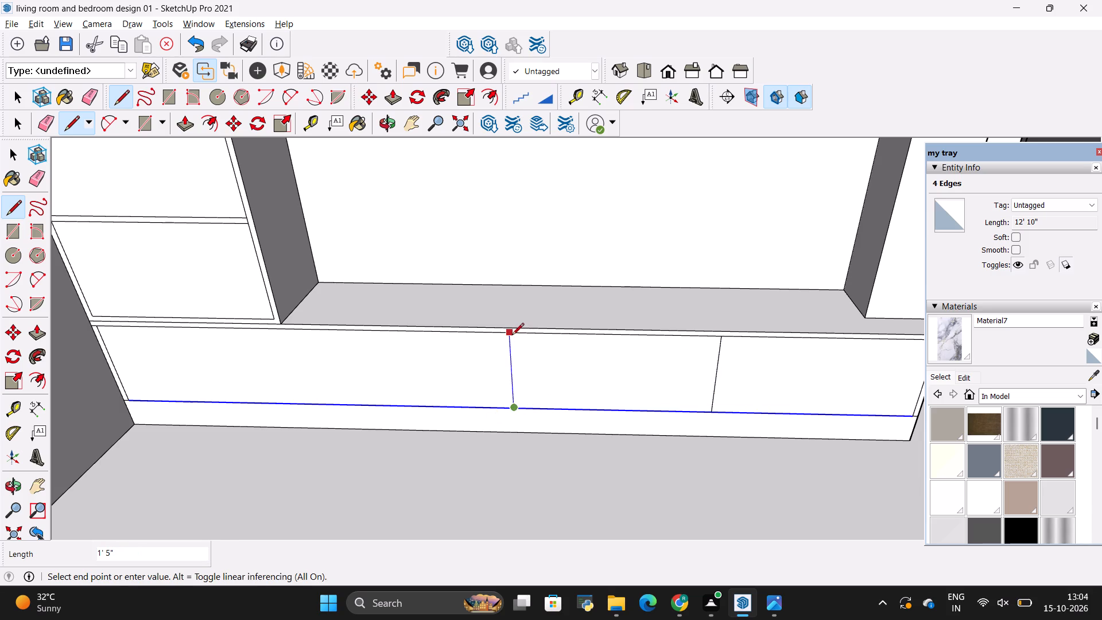
pyautogui.click(509, 336)
pyautogui.scroll(-2, 455, 425)
pyautogui.scroll(3, 301, 408)
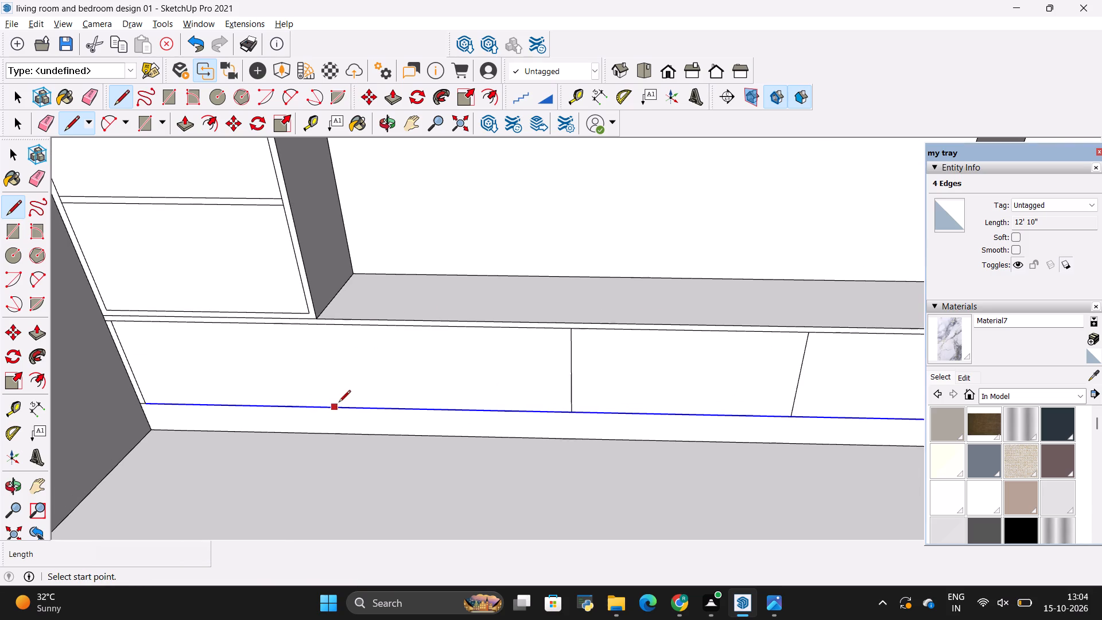
pyautogui.click(351, 405)
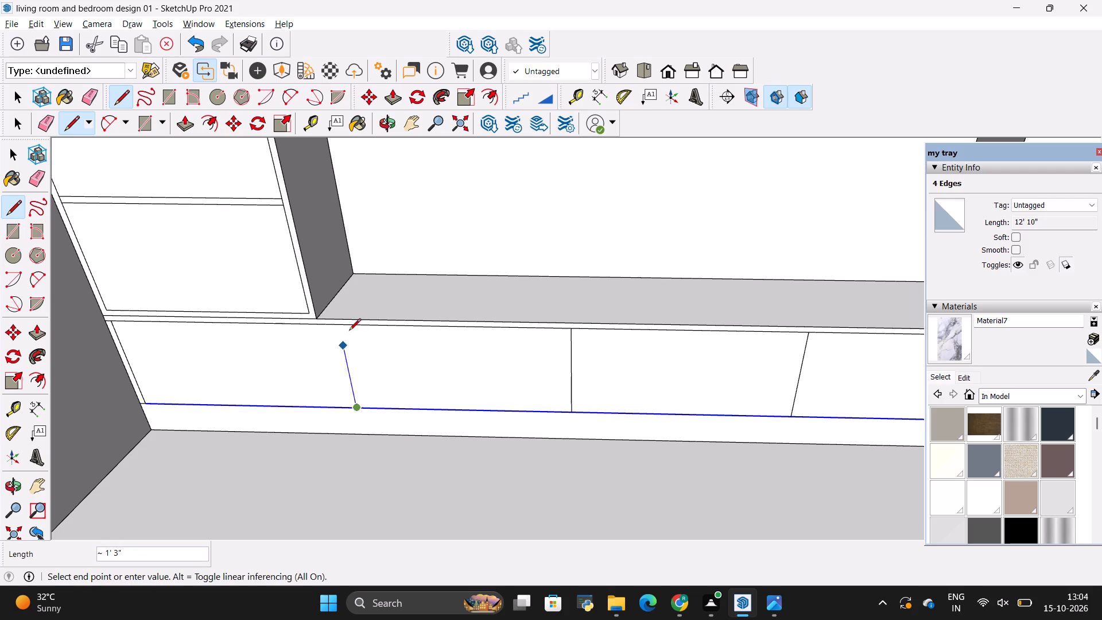
pyautogui.click(337, 326)
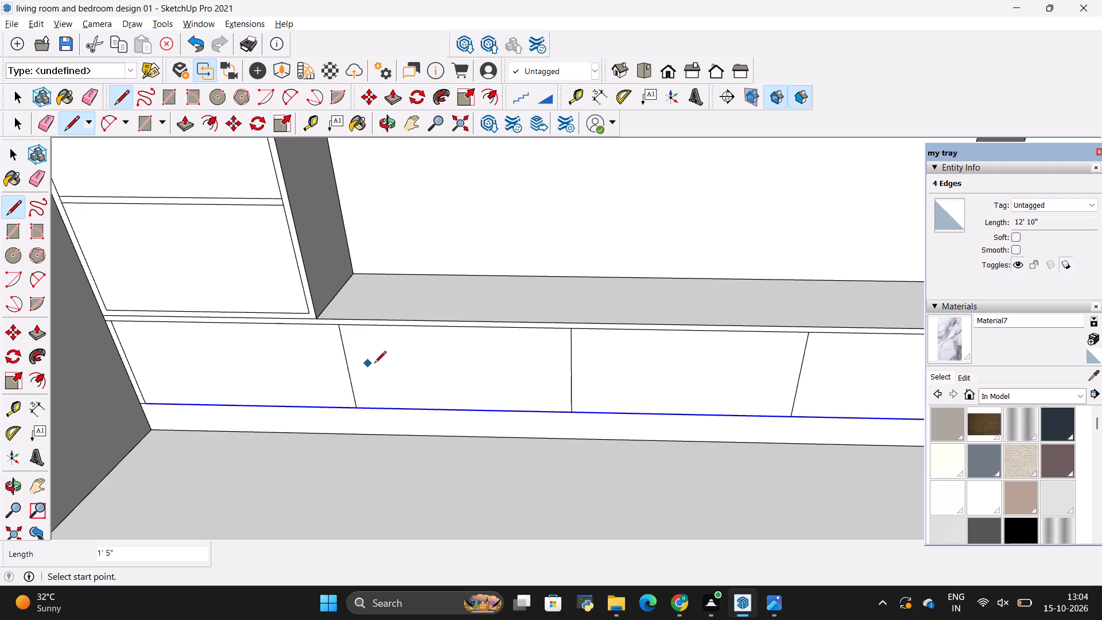
# Check the console's four separate panel faces and compare their layout with the cabinets and fireplace in the living room reference photo.
pyautogui.press('space')
pyautogui.click(377, 364)
pyautogui.click(305, 354)
pyautogui.click(589, 365)
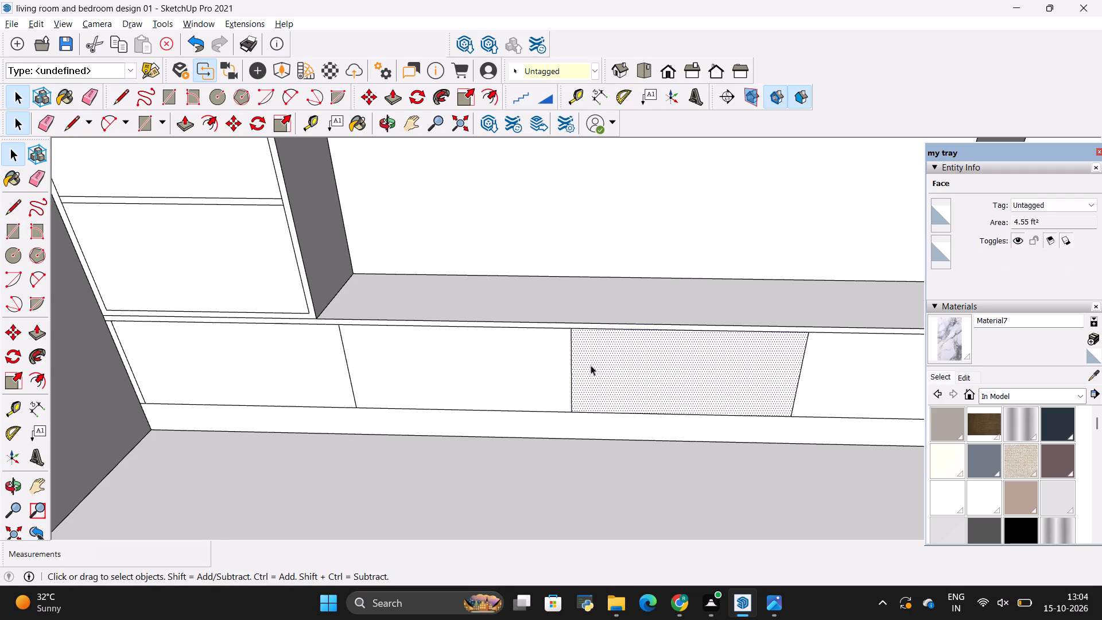
pyautogui.click(837, 381)
pyautogui.moveTo(708, 461); pyautogui.dragTo(647, 502, button='middle')
pyautogui.scroll(-4, 622, 462)
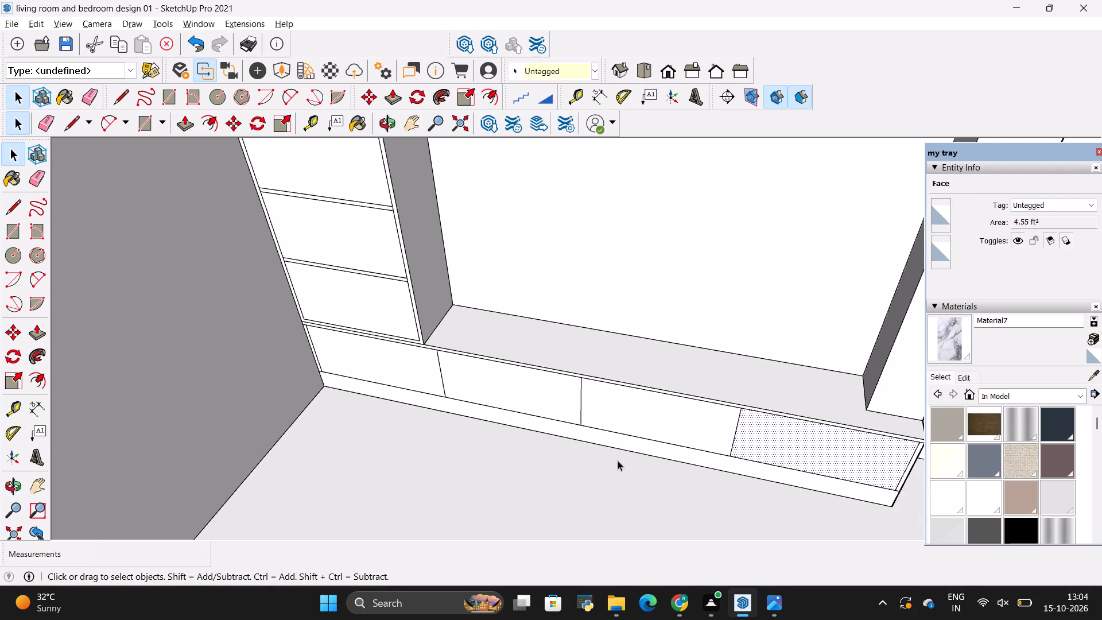
pyautogui.moveTo(616, 460); pyautogui.dragTo(646, 351, button='middle')
pyautogui.scroll(1, 645, 351)
pyautogui.hotkey('alt', 'Tab')
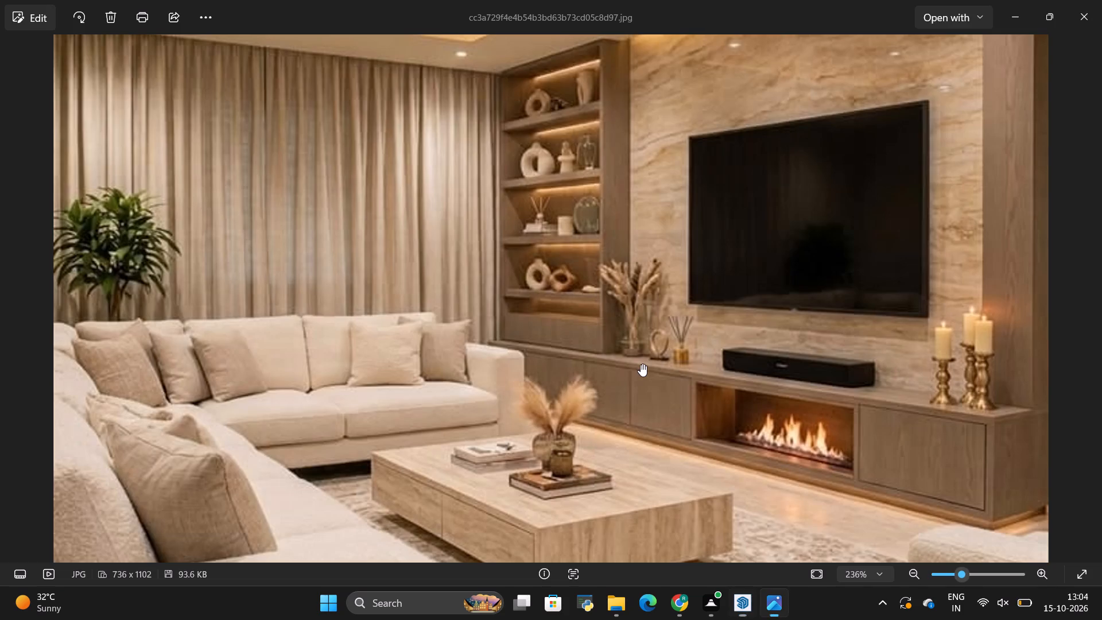
pyautogui.hotkey('alt', 'Tab')
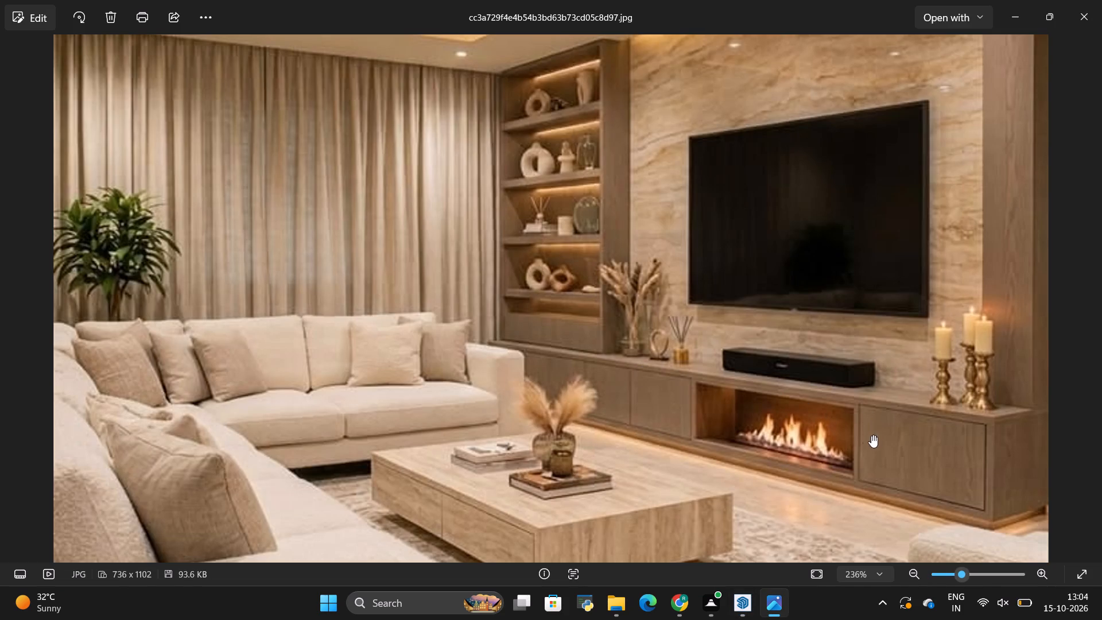
# Offset the outline of the console's fireplace panel, third from the shelf-side wall, inward by 1".
pyautogui.scroll(-3, 489, 455)
pyautogui.moveTo(678, 344); pyautogui.dragTo(678, 343, button='middle')
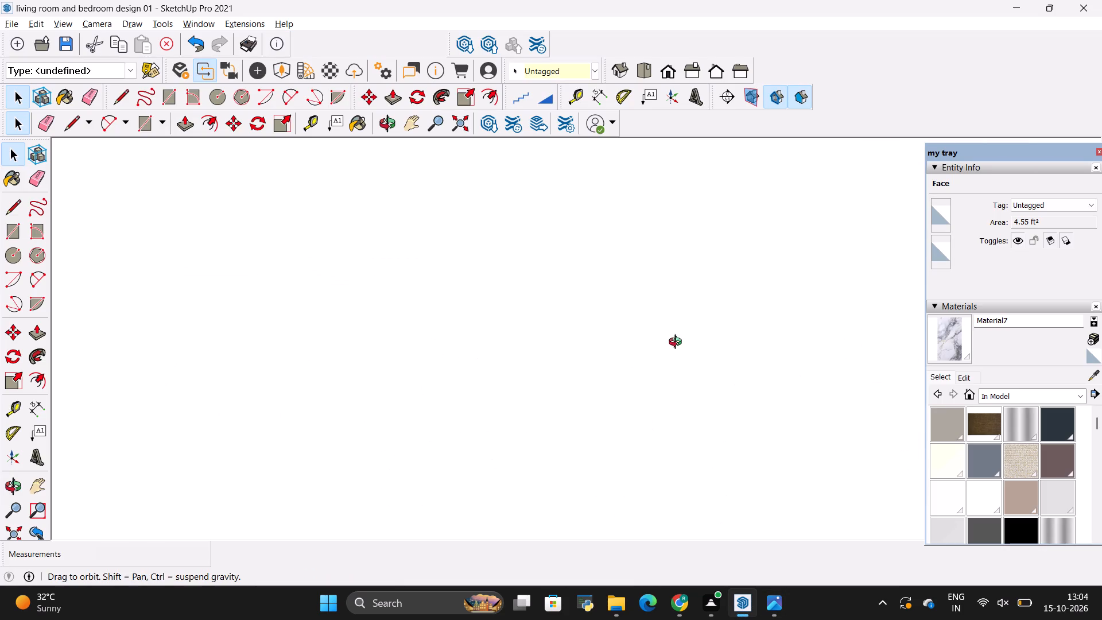
pyautogui.moveTo(678, 343); pyautogui.dragTo(661, 476, button='middle')
pyautogui.scroll(-20, 660, 467)
pyautogui.scroll(-8, 660, 467)
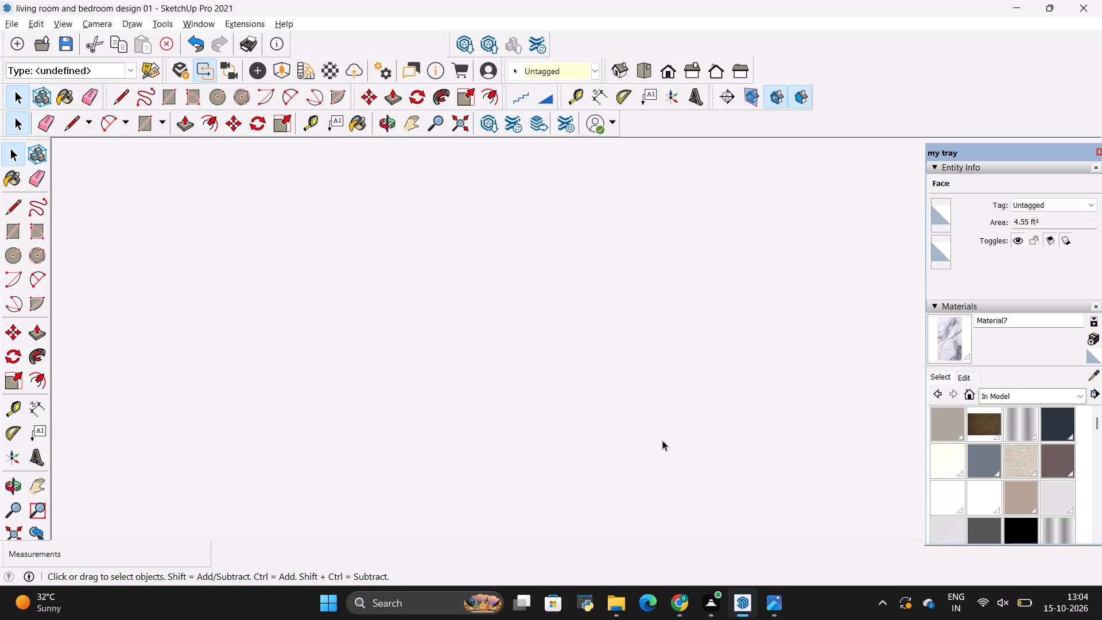
pyautogui.scroll(-20, 662, 440)
pyautogui.scroll(-19, 662, 440)
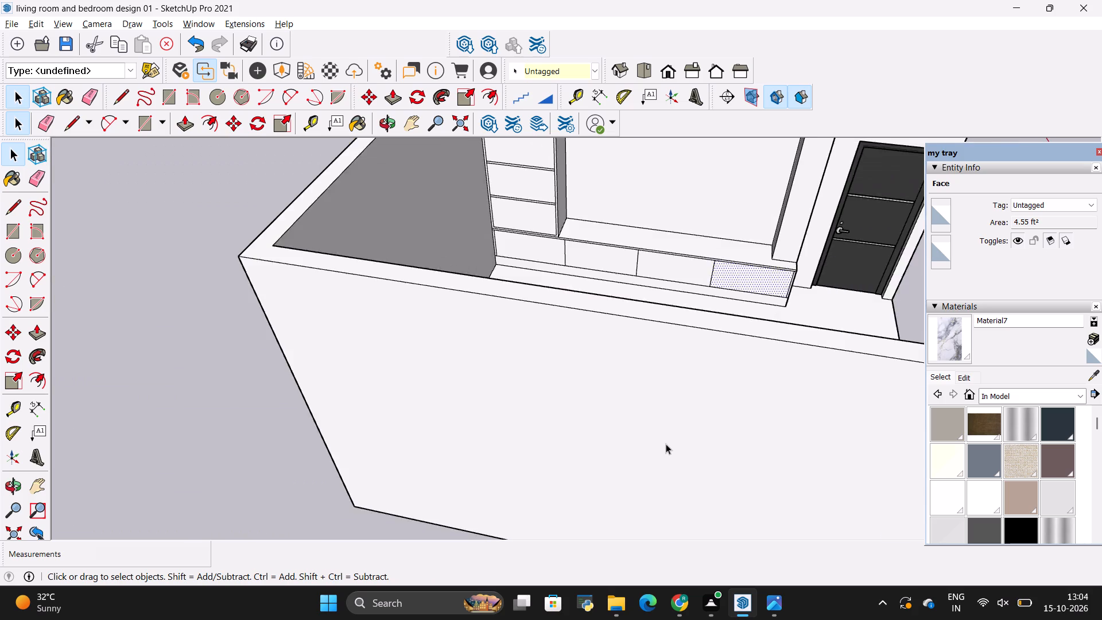
pyautogui.scroll(-7, 666, 444)
pyautogui.scroll(12, 661, 343)
pyautogui.moveTo(684, 330); pyautogui.dragTo(738, 231, button='middle')
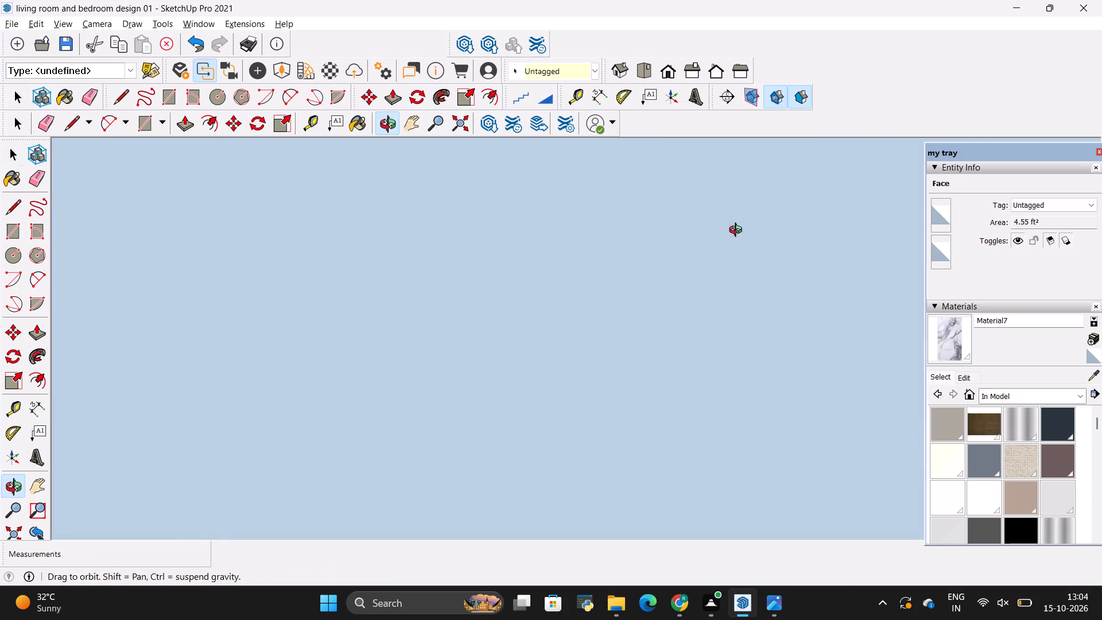
pyautogui.moveTo(738, 231); pyautogui.dragTo(728, 231, button='middle')
pyautogui.moveTo(727, 231); pyautogui.dragTo(685, 476, button='middle')
pyautogui.scroll(-10, 552, 419)
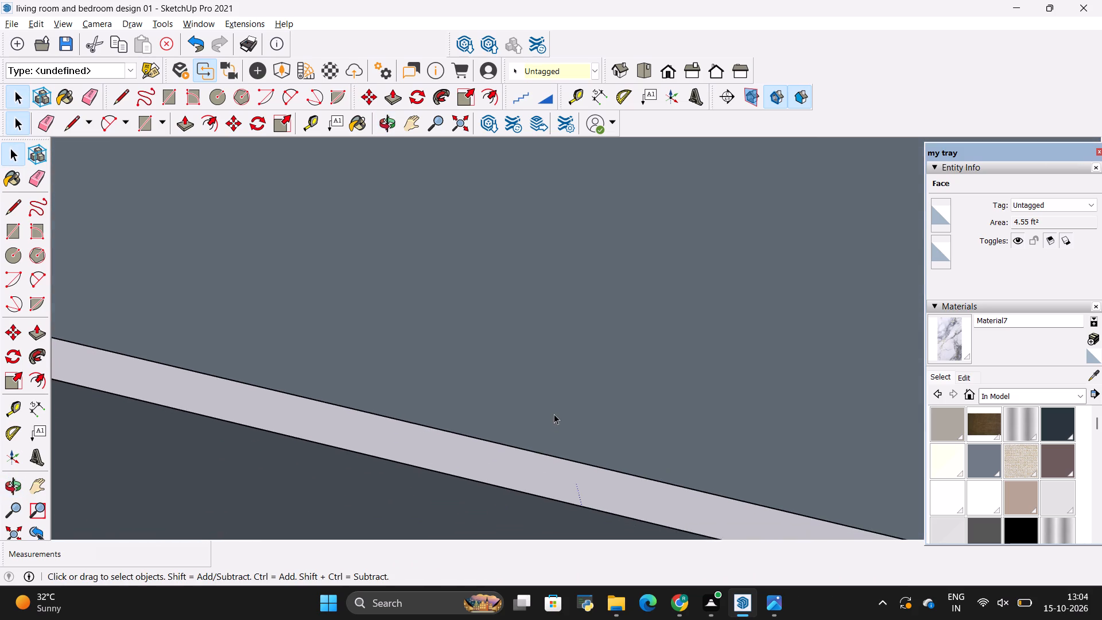
pyautogui.scroll(-5, 554, 414)
pyautogui.scroll(-20, 456, 432)
pyautogui.scroll(-9, 456, 432)
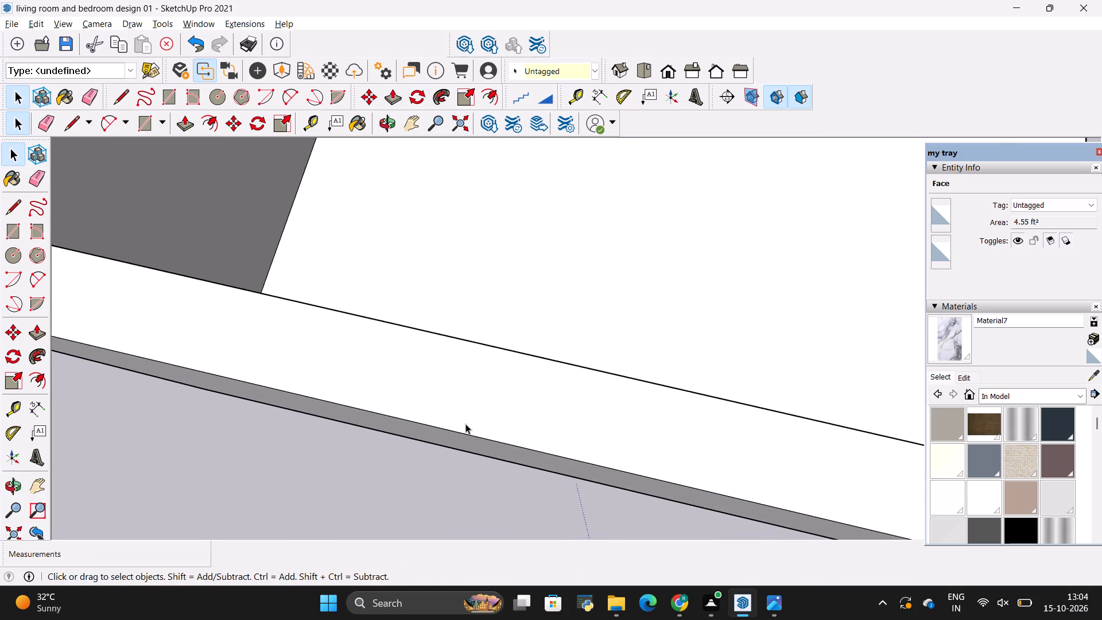
pyautogui.scroll(-20, 465, 424)
pyautogui.scroll(-7, 465, 424)
pyautogui.scroll(5, 541, 228)
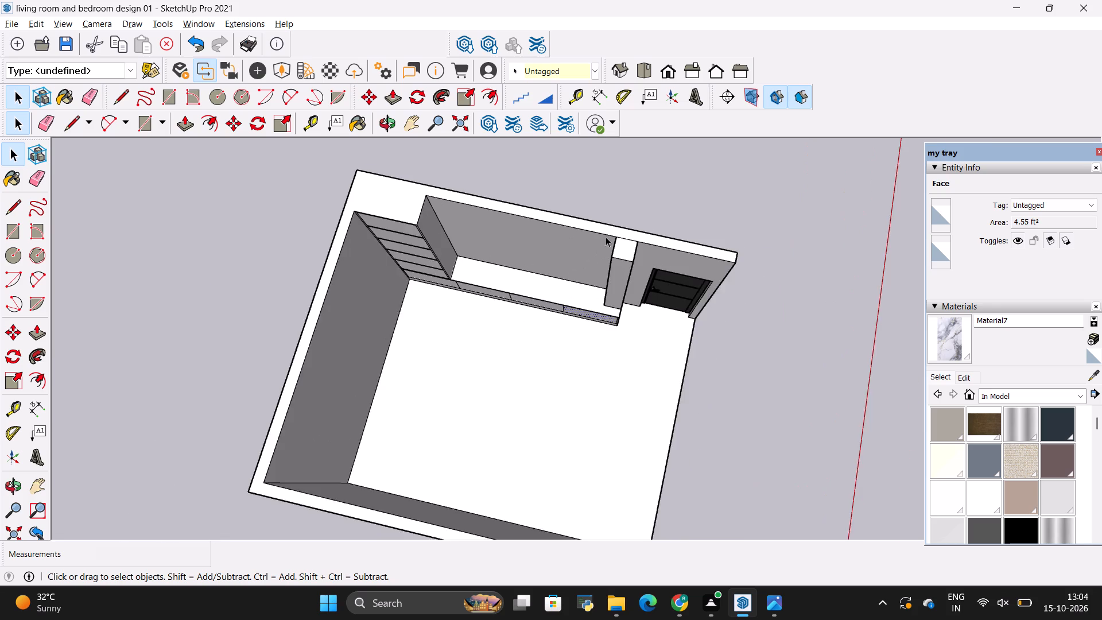
pyautogui.scroll(13, 606, 237)
pyautogui.moveTo(566, 361); pyautogui.dragTo(617, 276, button='middle')
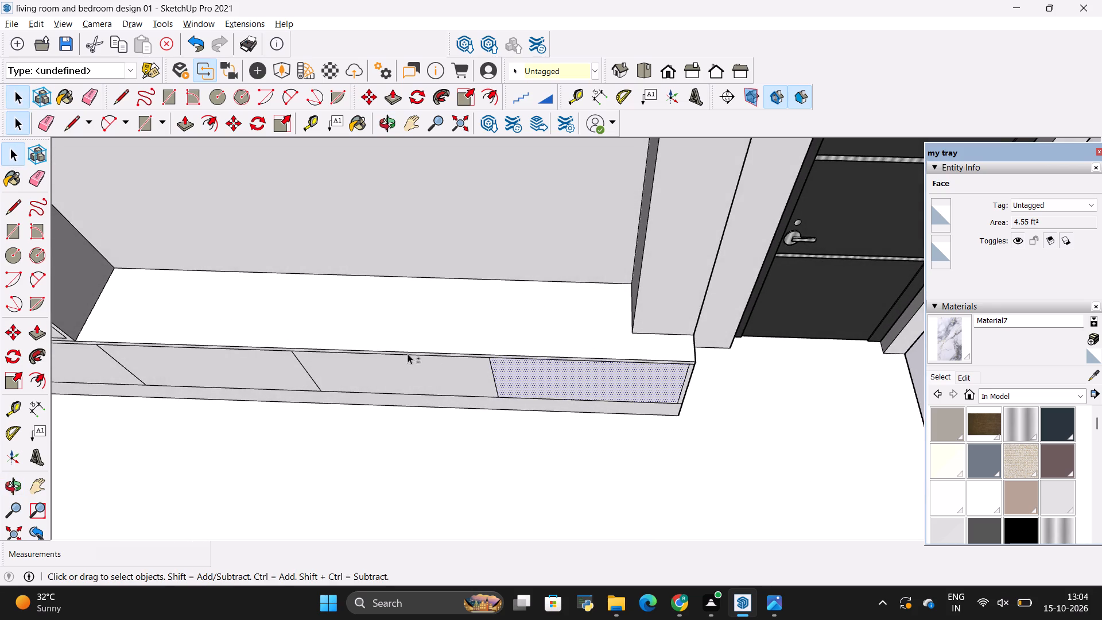
pyautogui.keyDown('shift'); pyautogui.moveTo(408, 354); pyautogui.dragTo(441, 446, button='middle'); pyautogui.keyUp('shift')
pyautogui.moveTo(441, 446); pyautogui.dragTo(475, 268, button='middle')
pyautogui.moveTo(475, 254); pyautogui.dragTo(478, 232, button='middle')
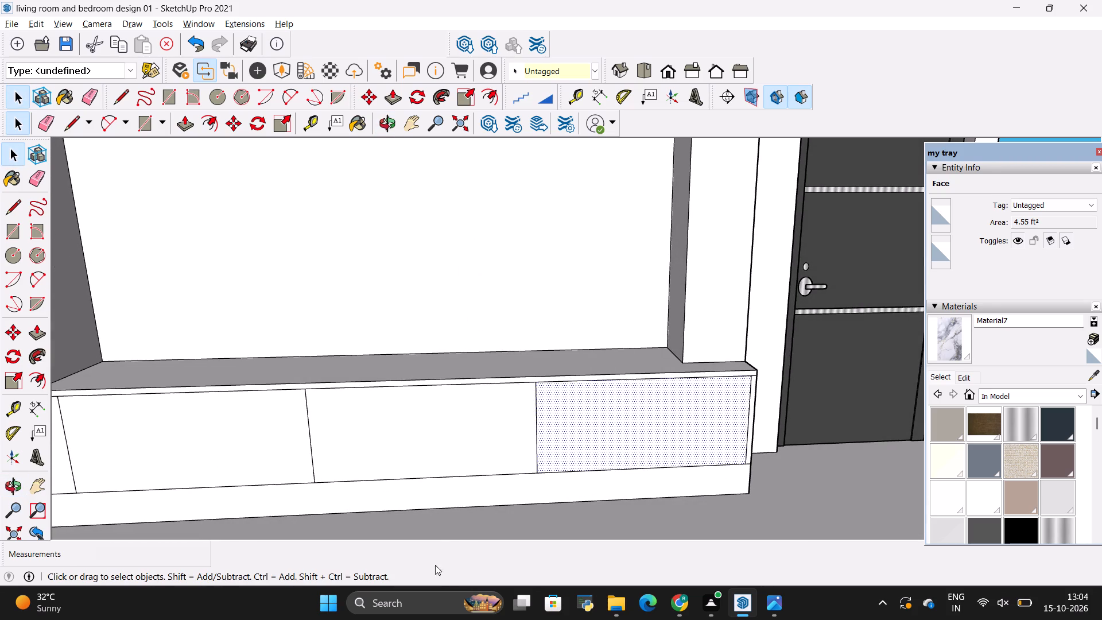
pyautogui.click(437, 484)
pyautogui.click(437, 460)
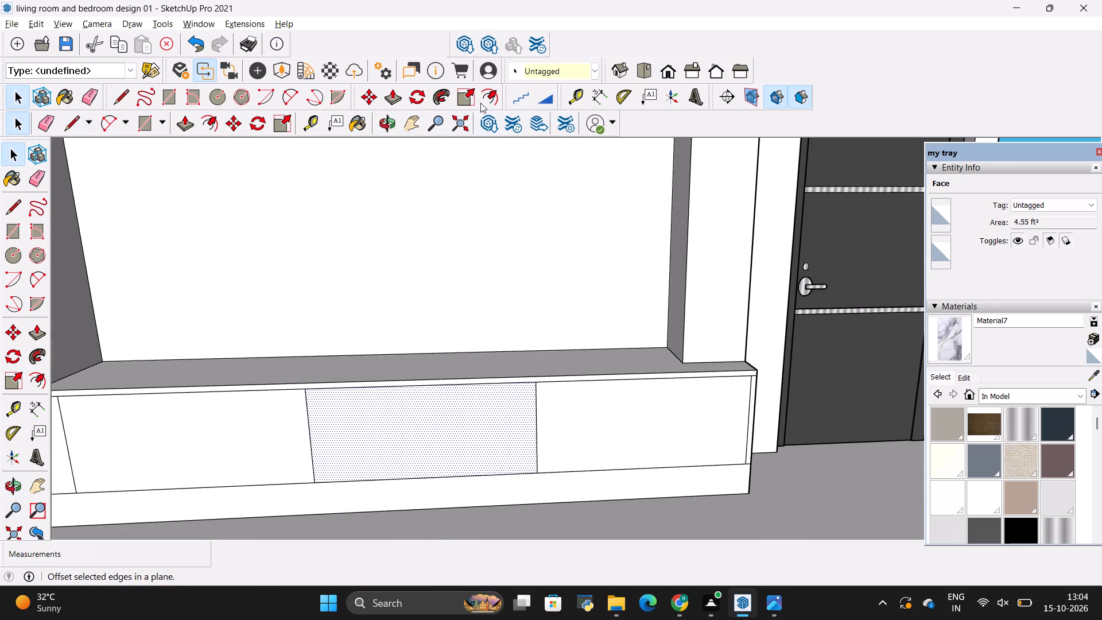
pyautogui.click(480, 93)
pyautogui.click(468, 423)
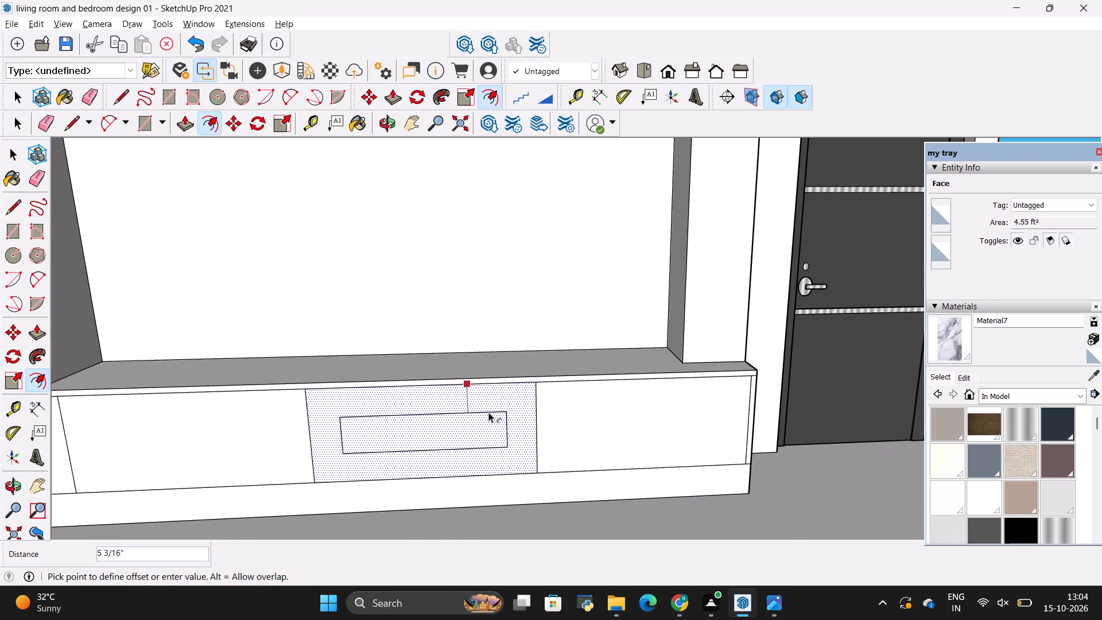
pyautogui.press('BackSpace')
pyautogui.write('1"')
pyautogui.press('Return')
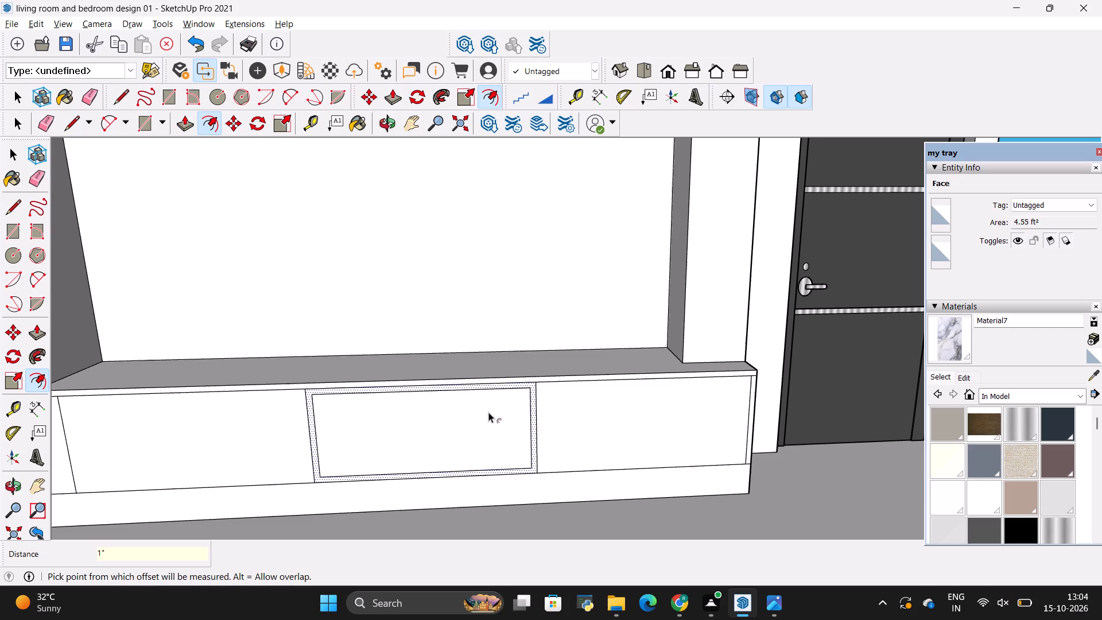
# Offset the outline of the console's second panel, on the shelf side of the fireplace panel, inward by 0.2".
pyautogui.click(238, 410)
pyautogui.press('Escape')
pyautogui.press('Escape')
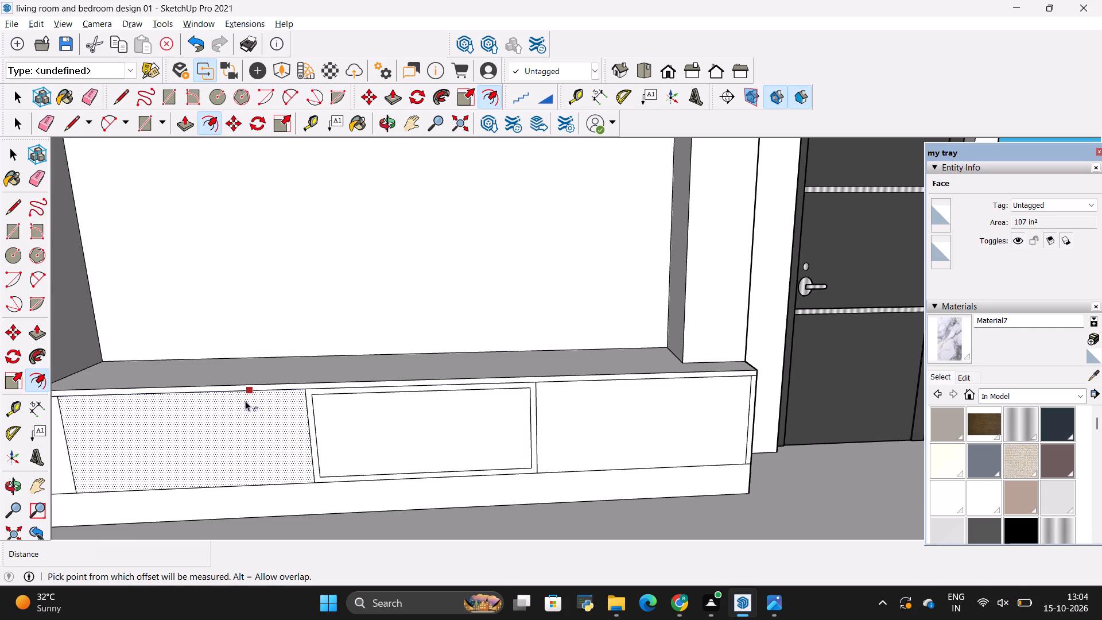
pyautogui.click(244, 414)
pyautogui.press('BackSpace')
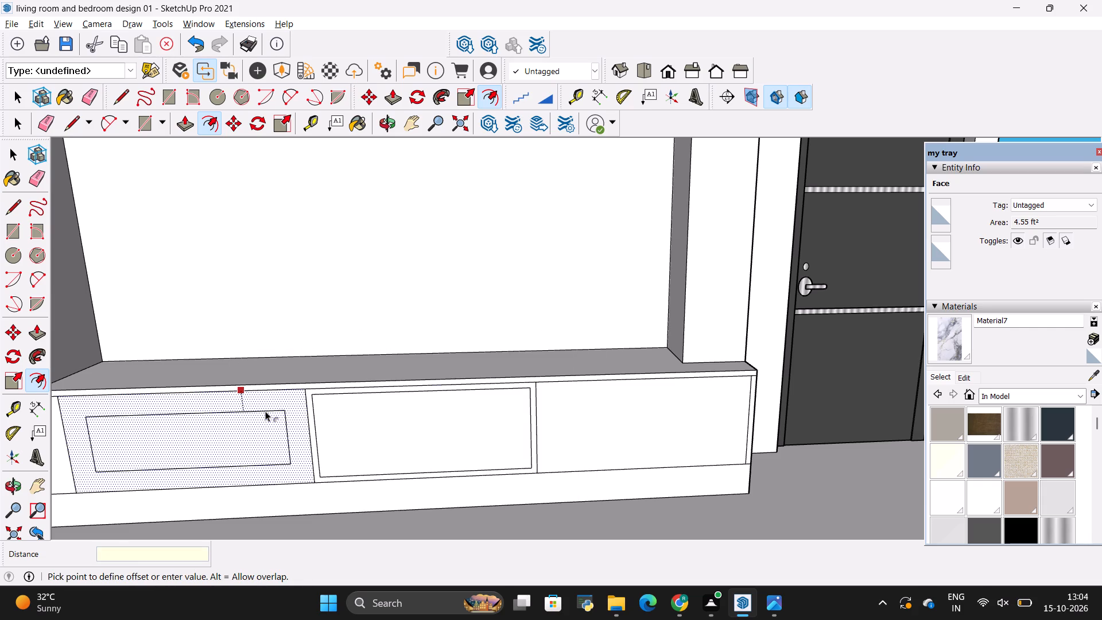
pyautogui.write('.2"')
pyautogui.hotkey('shift', 'Return')
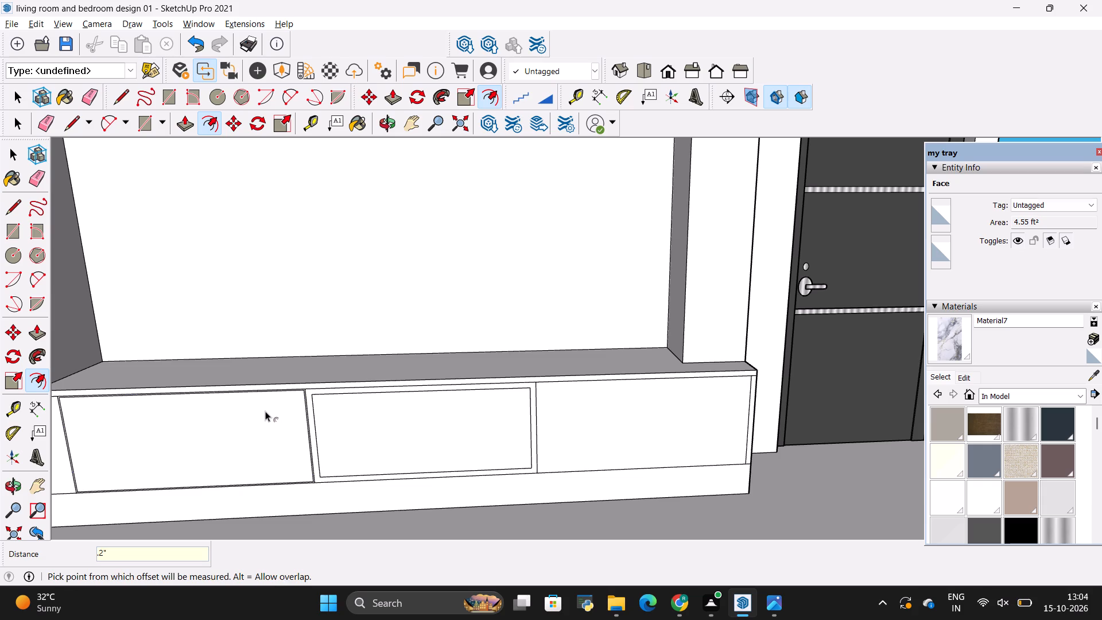
# Offset the outline of the console's end panel nearest the door inward by 0.2".
pyautogui.scroll(-2, 356, 409)
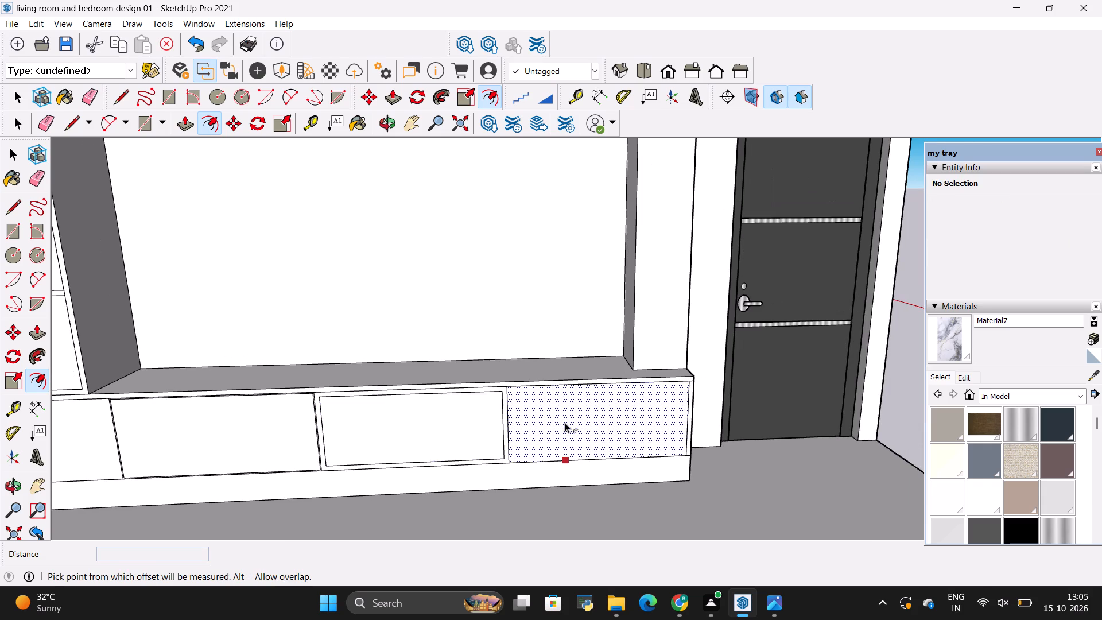
pyautogui.click(565, 423)
pyautogui.press('BackSpace')
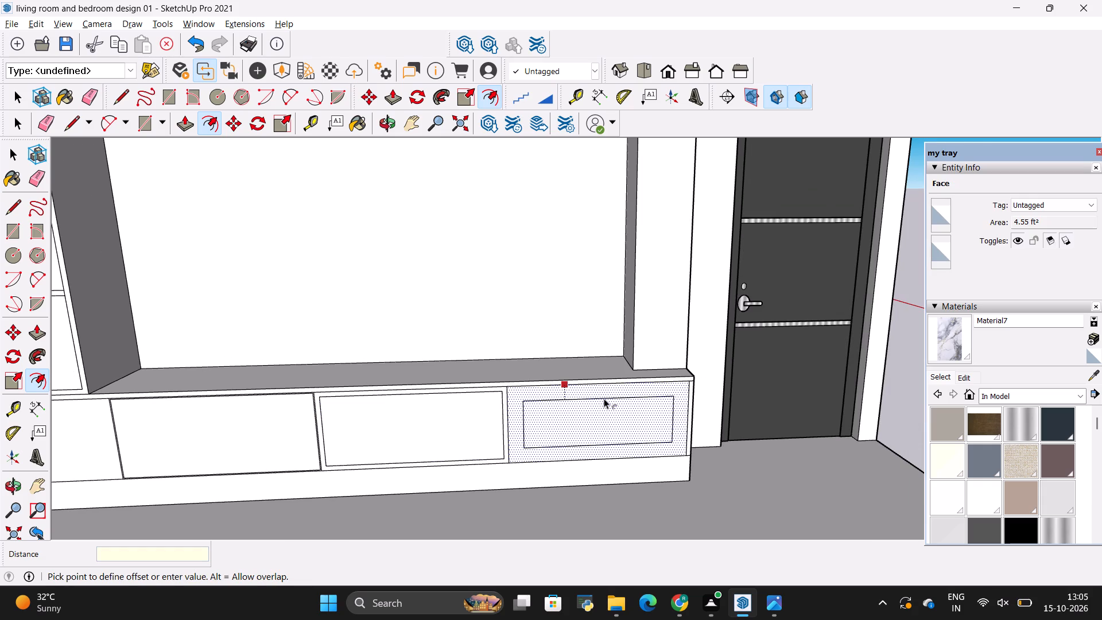
pyautogui.write('.2"')
pyautogui.press('Return')
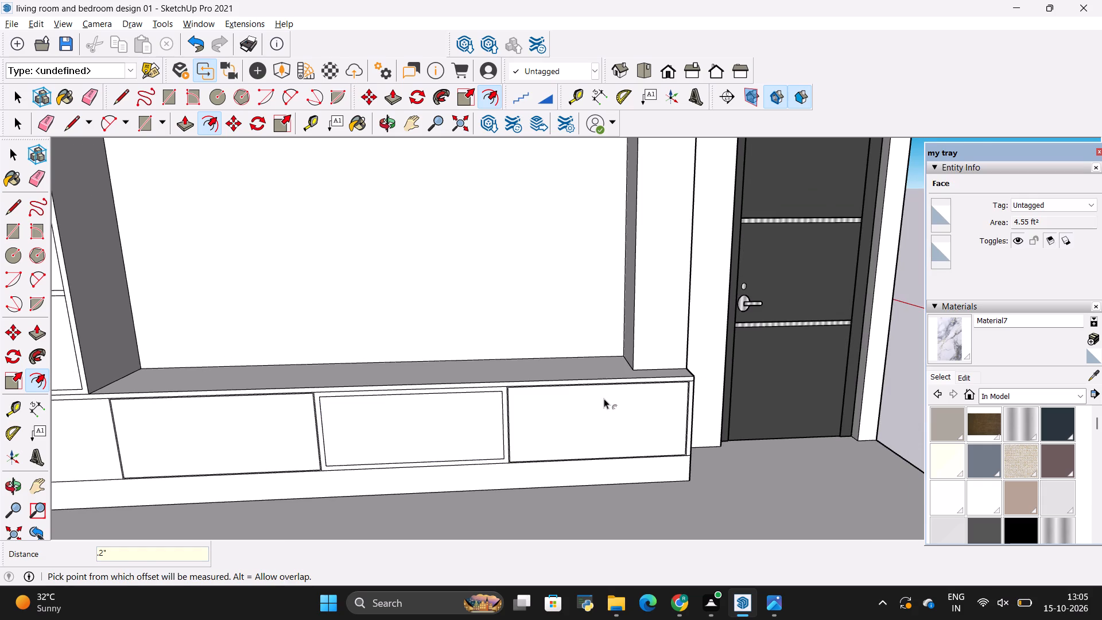
pyautogui.press('Escape')
# Offset the outline of the console's first panel, below the shelving unit, inward by 0.2".
pyautogui.keyDown('shift'); pyautogui.moveTo(194, 408); pyautogui.dragTo(553, 410, button='middle'); pyautogui.keyUp('shift')
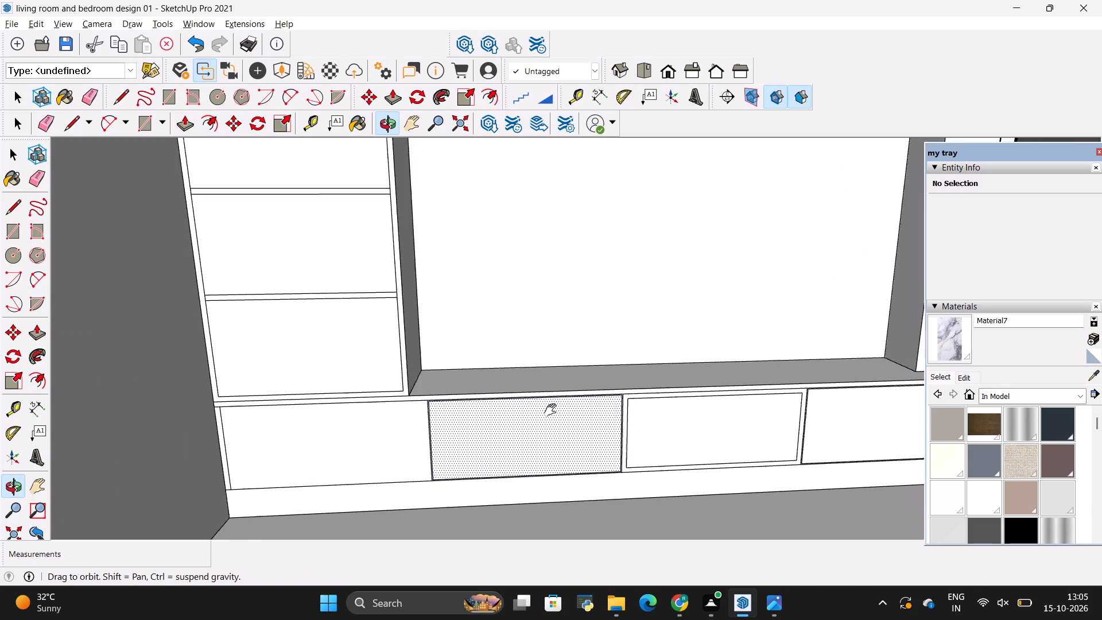
pyautogui.keyDown('shift'); pyautogui.moveTo(553, 410); pyautogui.dragTo(572, 402, button='middle'); pyautogui.keyUp('shift')
pyautogui.press('Escape')
pyautogui.press('Escape')
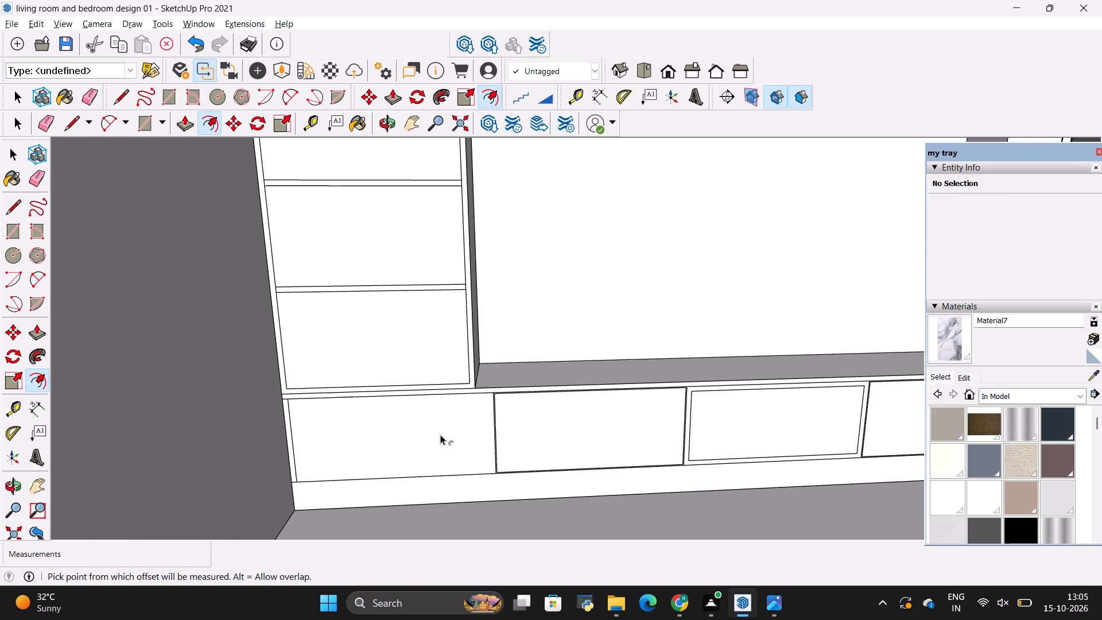
pyautogui.click(440, 435)
pyautogui.press('BackSpace')
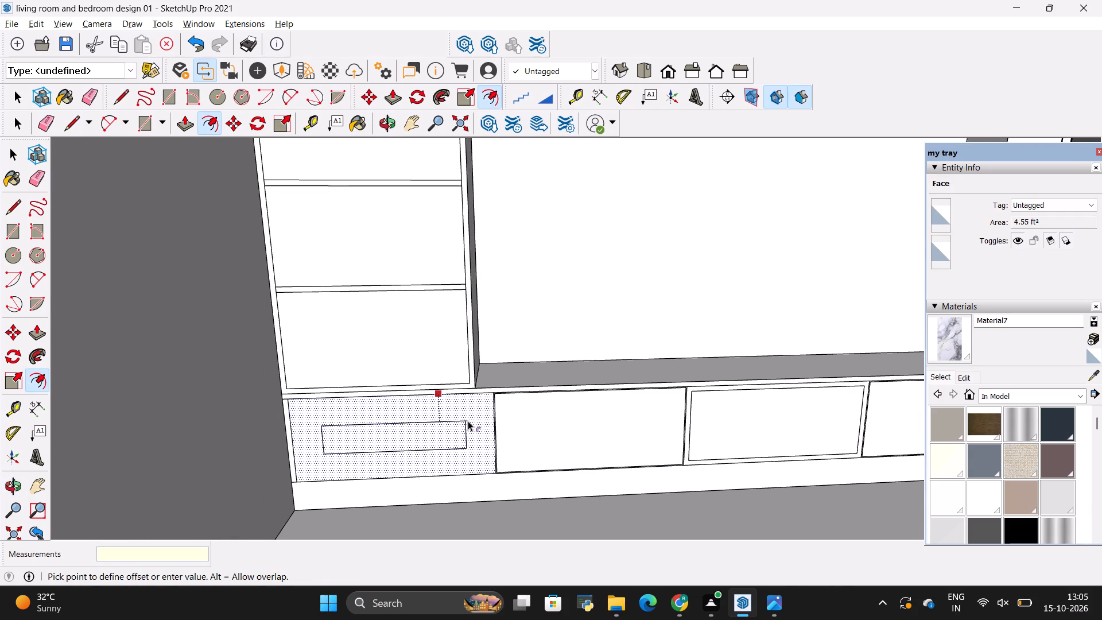
pyautogui.write('.2"')
pyautogui.press('Return')
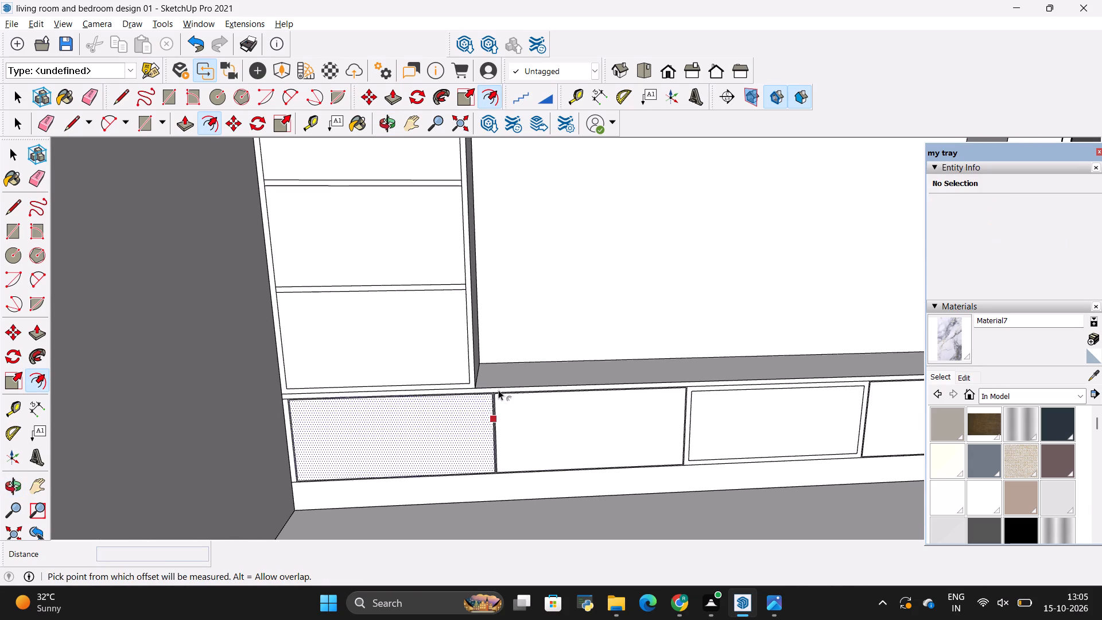
# Erase the original dividing line between the inset outlines of the console's first and second panels.
pyautogui.scroll(20, 486, 399)
pyautogui.scroll(4, 486, 399)
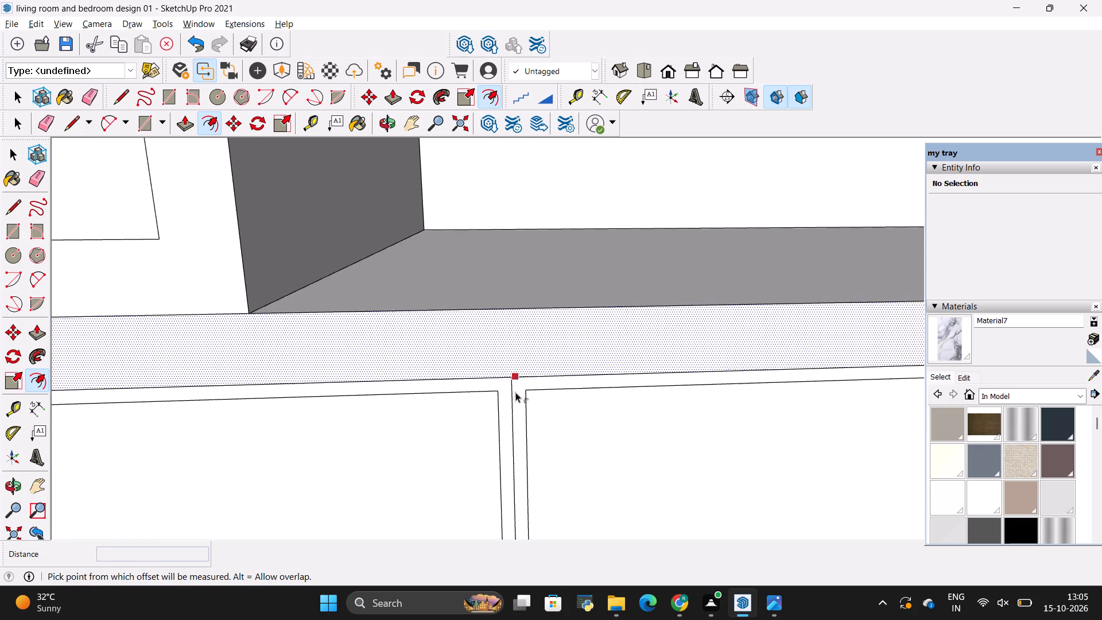
pyautogui.scroll(8, 515, 392)
pyautogui.press('e')
pyautogui.moveTo(514, 402); pyautogui.dragTo(487, 412)
pyautogui.scroll(-7, 307, 375)
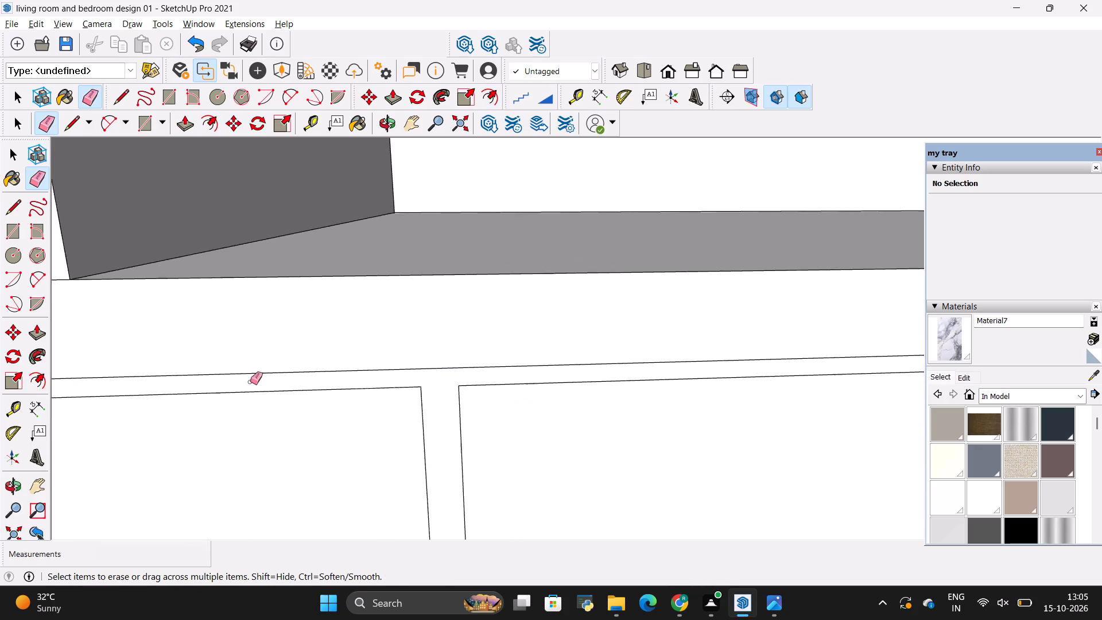
# Offset the outer outline of the console's fireplace panel inward by 0.2", within the frame around the opening.
pyautogui.scroll(-20, 250, 382)
pyautogui.scroll(-2, 250, 382)
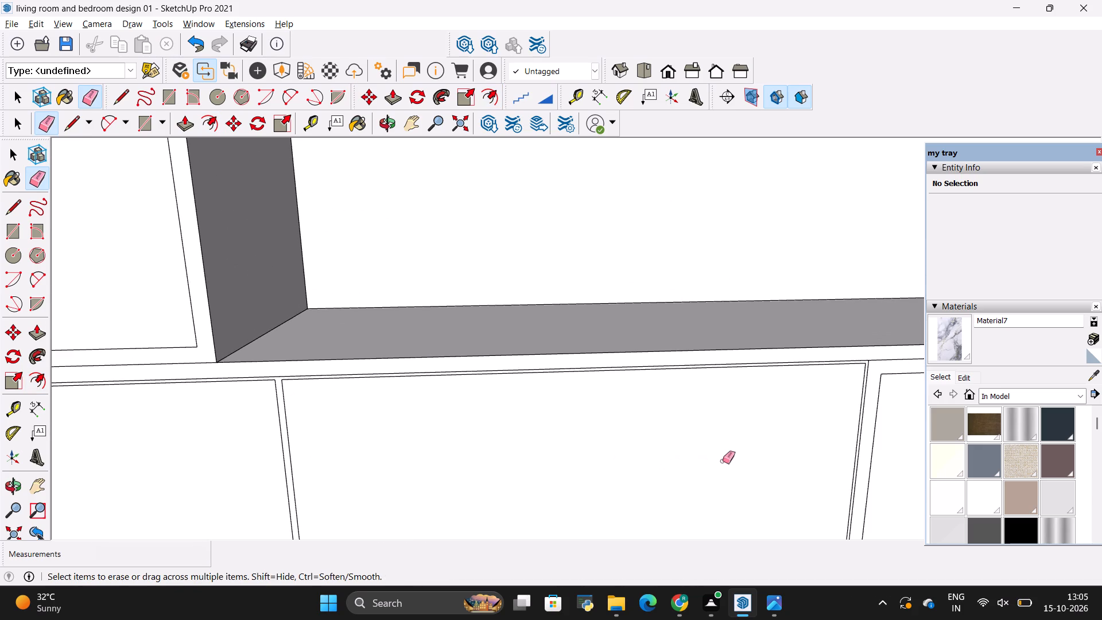
pyautogui.keyDown('shift'); pyautogui.moveTo(720, 461); pyautogui.dragTo(510, 469, button='middle'); pyautogui.keyUp('shift')
pyautogui.scroll(9, 637, 366)
pyautogui.scroll(-4, 458, 393)
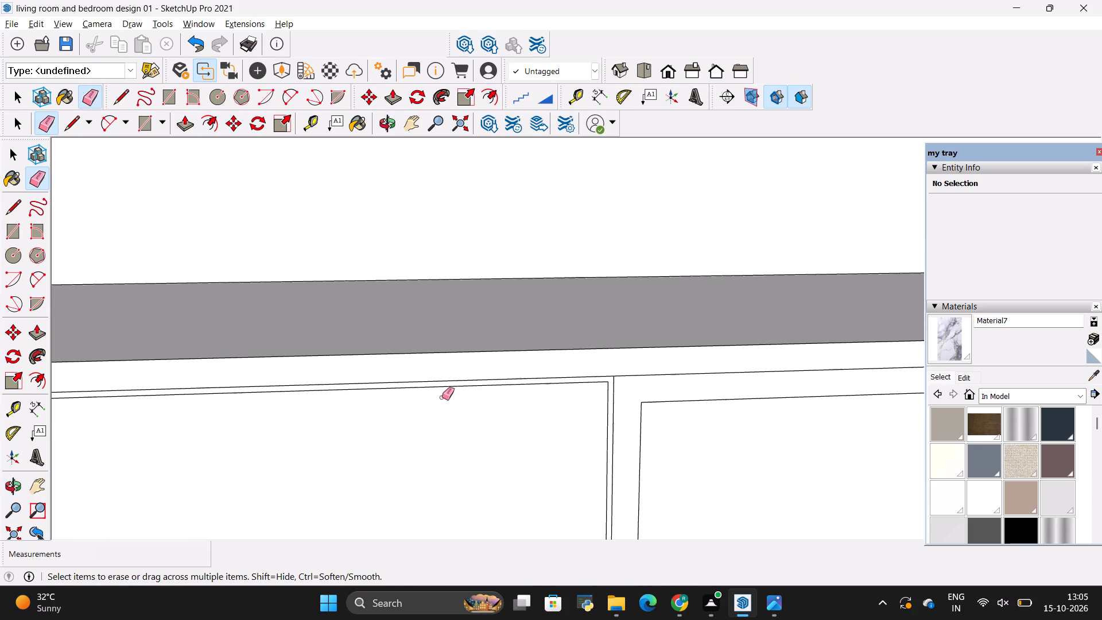
pyautogui.scroll(-6, 442, 396)
pyautogui.keyDown('shift'); pyautogui.moveTo(720, 391); pyautogui.dragTo(329, 396, button='middle'); pyautogui.keyUp('shift')
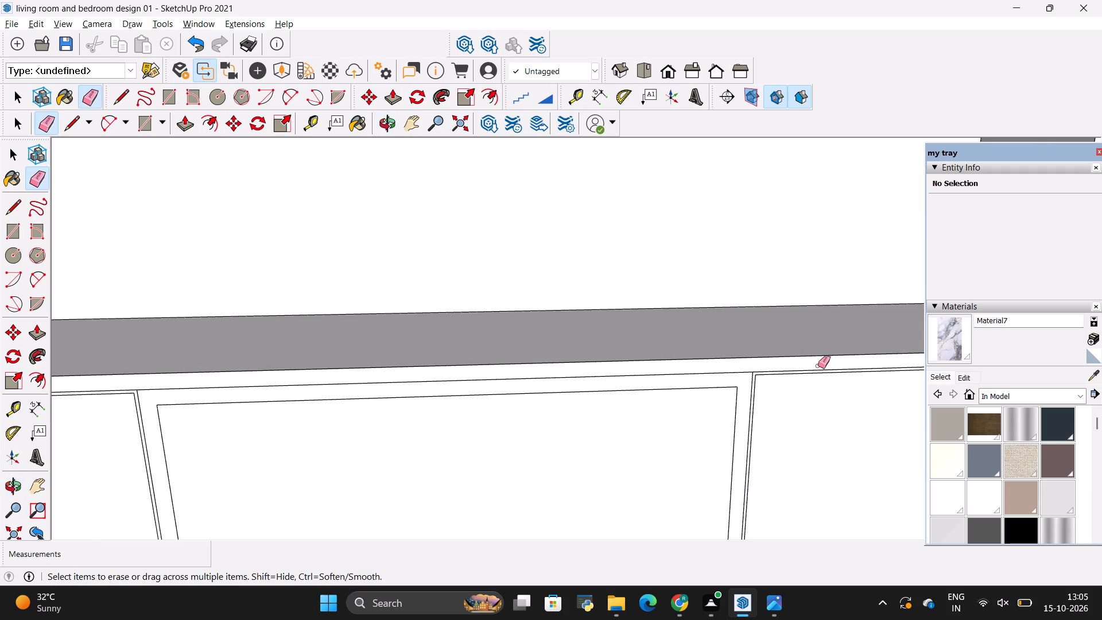
pyautogui.keyDown('shift'); pyautogui.moveTo(817, 365); pyautogui.dragTo(483, 289, button='middle'); pyautogui.keyUp('shift')
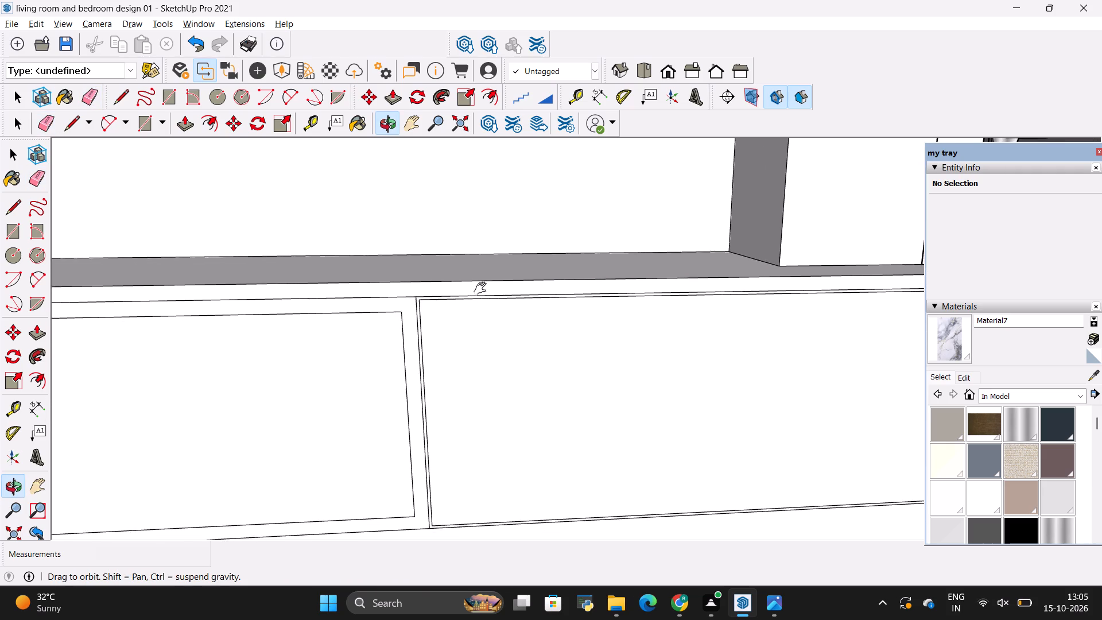
pyautogui.keyDown('shift'); pyautogui.moveTo(483, 289); pyautogui.dragTo(622, 306, button='middle'); pyautogui.keyUp('shift')
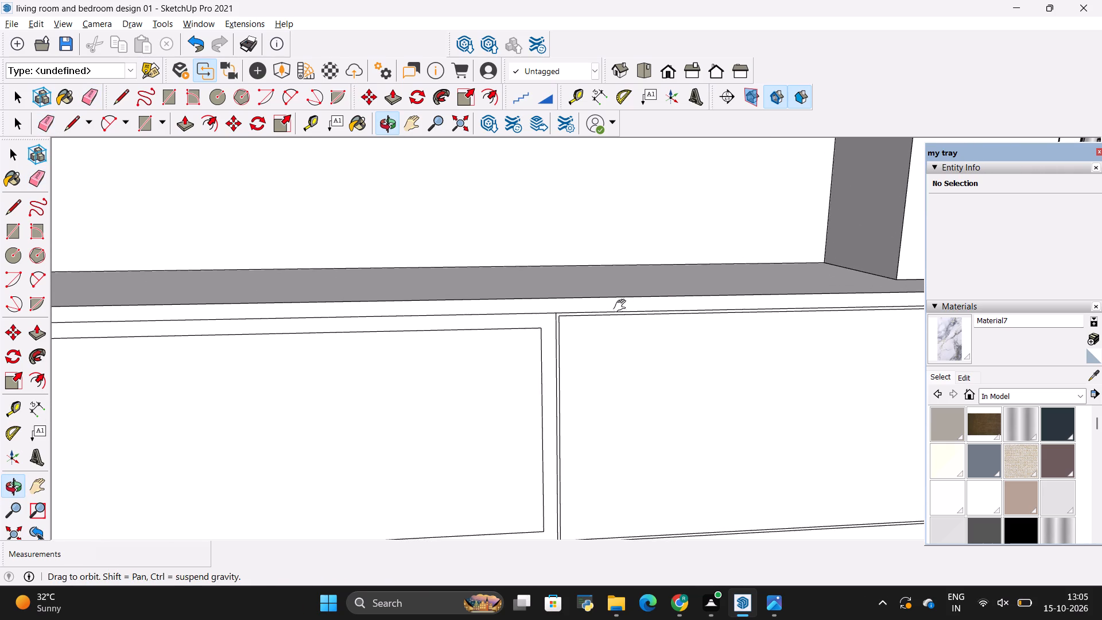
pyautogui.keyDown('shift'); pyautogui.moveTo(622, 306); pyautogui.dragTo(619, 281, button='middle'); pyautogui.keyUp('shift')
pyautogui.scroll(6, 565, 292)
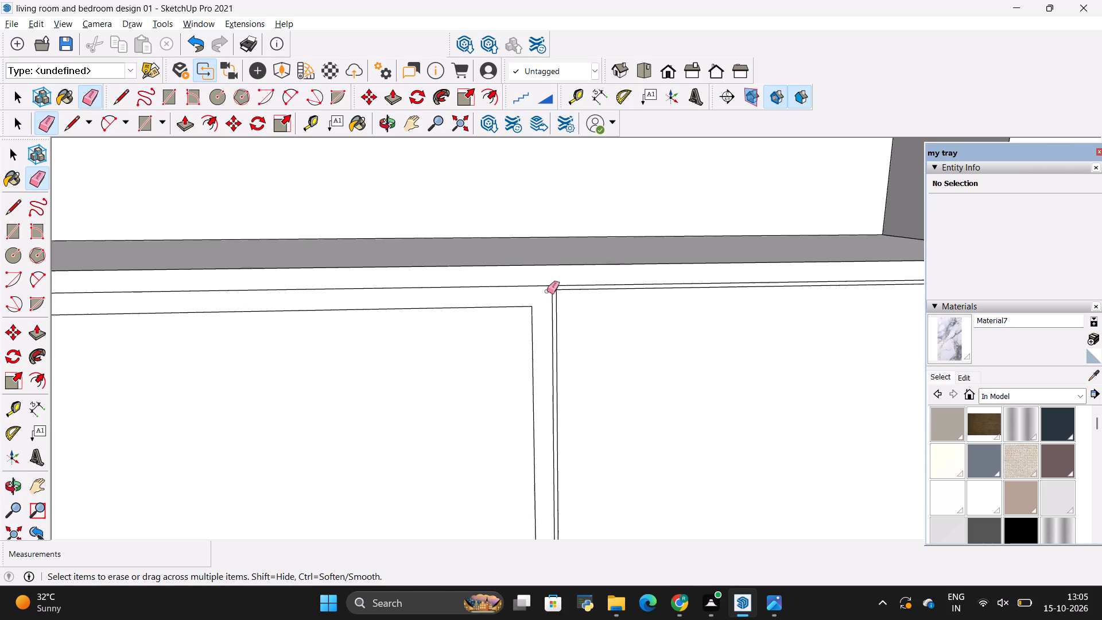
pyautogui.scroll(10, 547, 291)
pyautogui.scroll(-11, 578, 313)
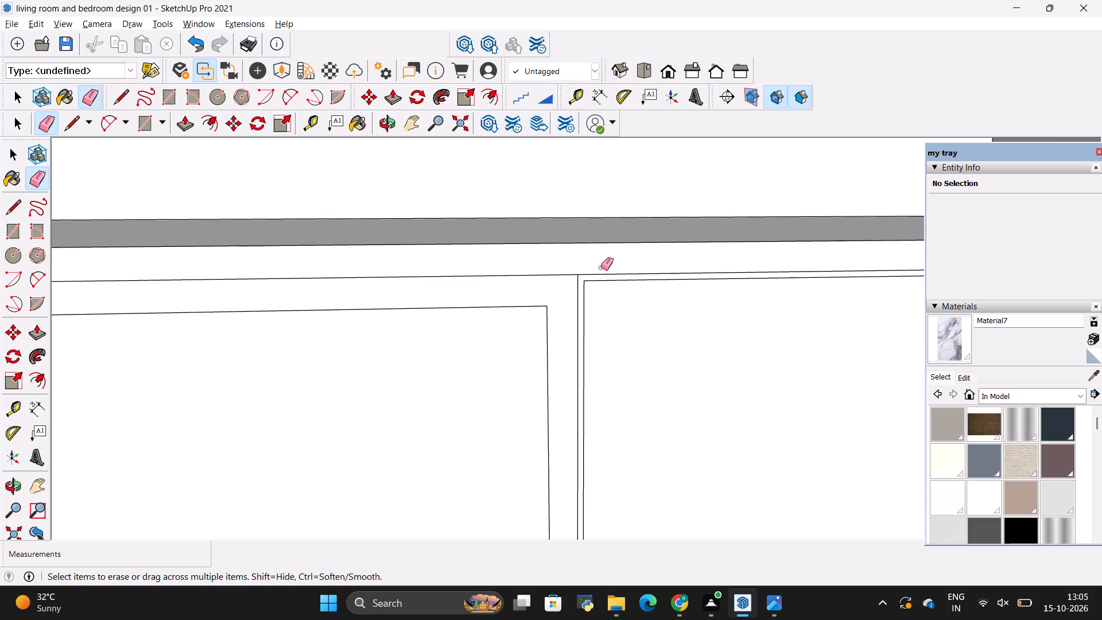
pyautogui.scroll(-9, 601, 268)
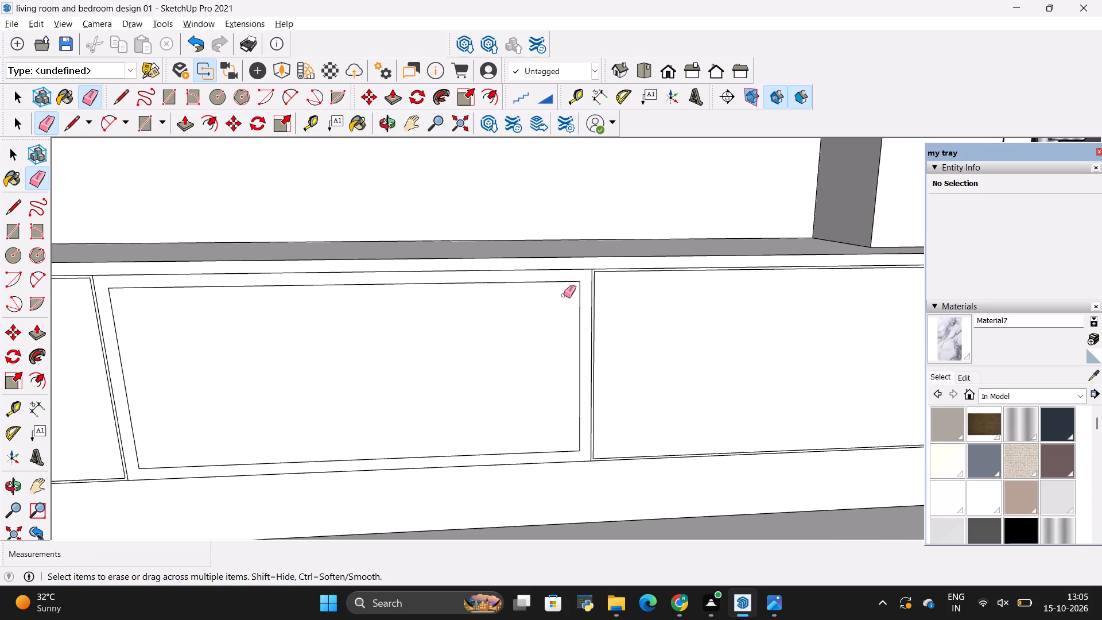
pyautogui.scroll(5, 407, 264)
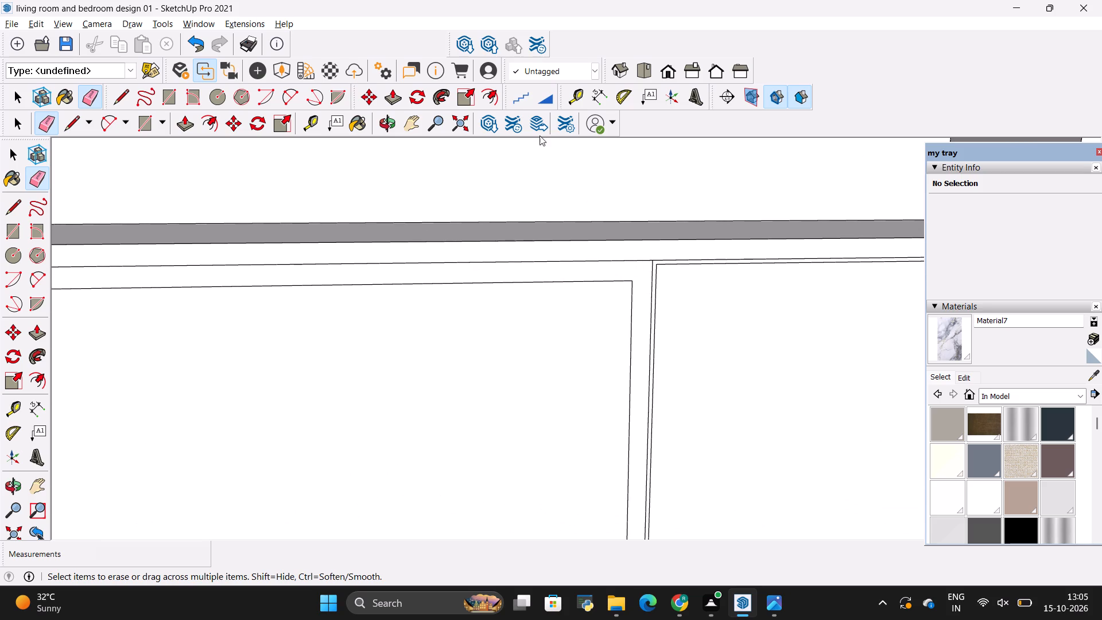
pyautogui.press('space')
pyautogui.click(552, 272)
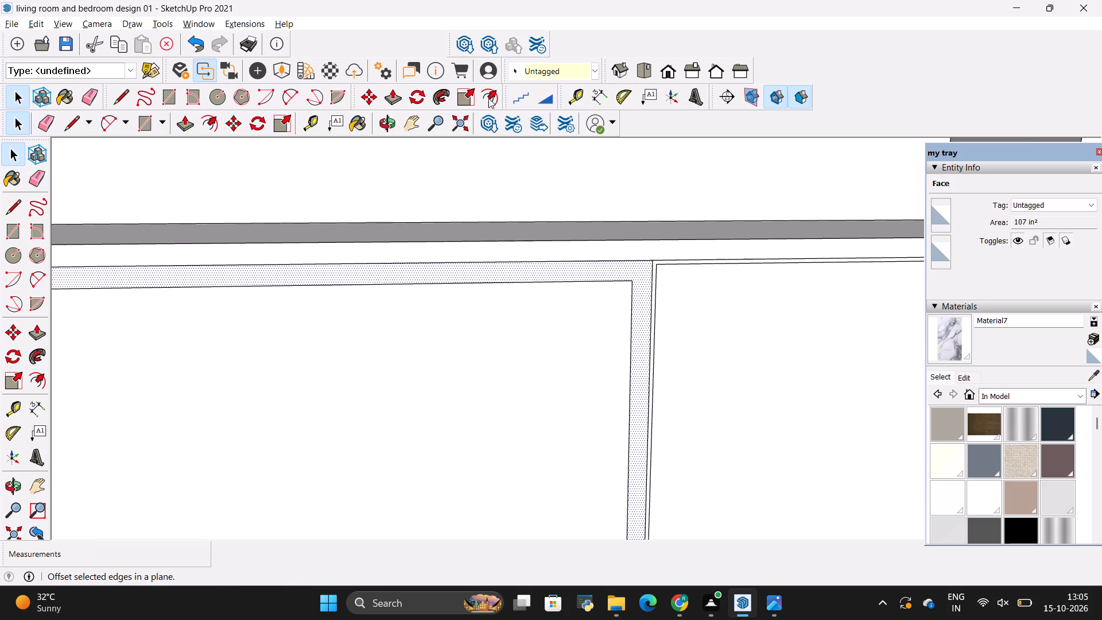
pyautogui.click(488, 97)
pyautogui.click(631, 287)
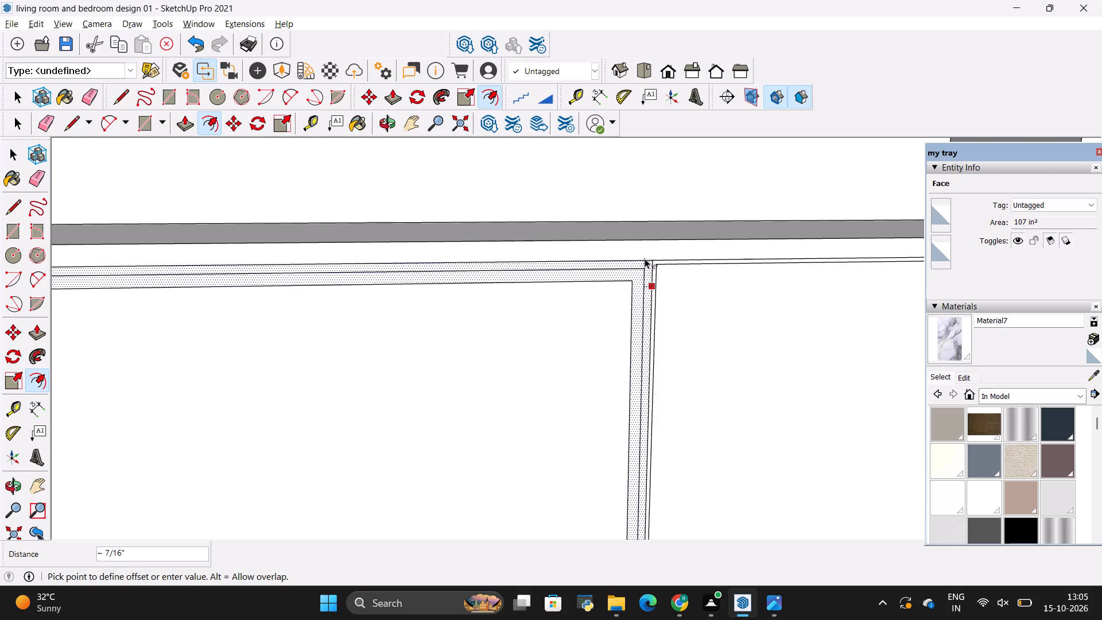
pyautogui.press('BackSpace')
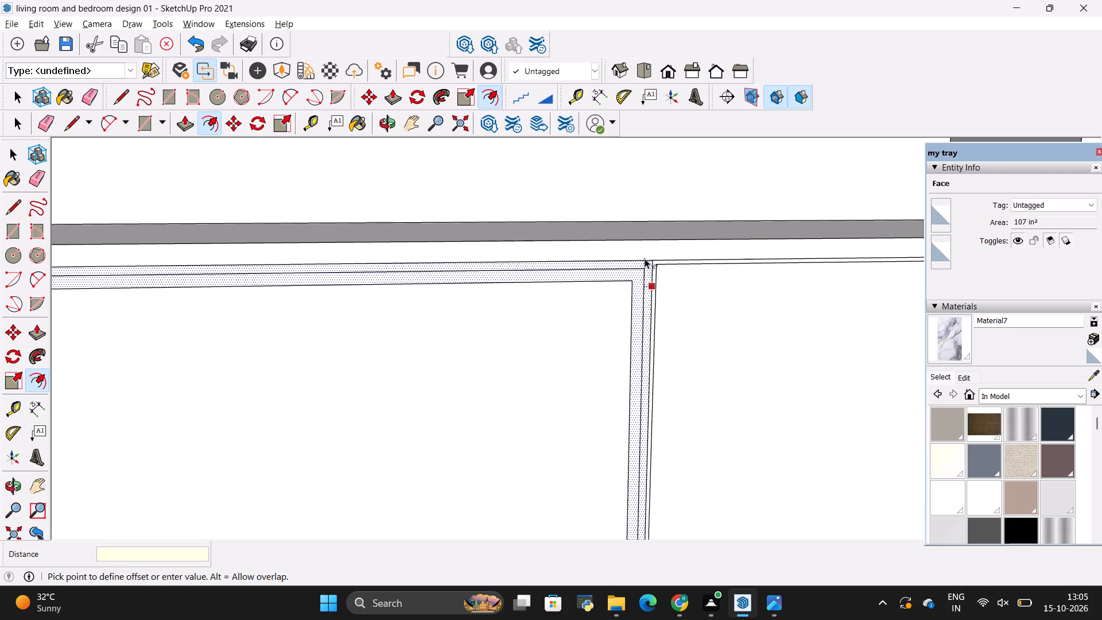
pyautogui.write('.2"')
pyautogui.press('Return')
# Erase the original dividing line between the inset outlines of the fireplace panel and the console's end panel nearest the door.
pyautogui.scroll(9, 659, 269)
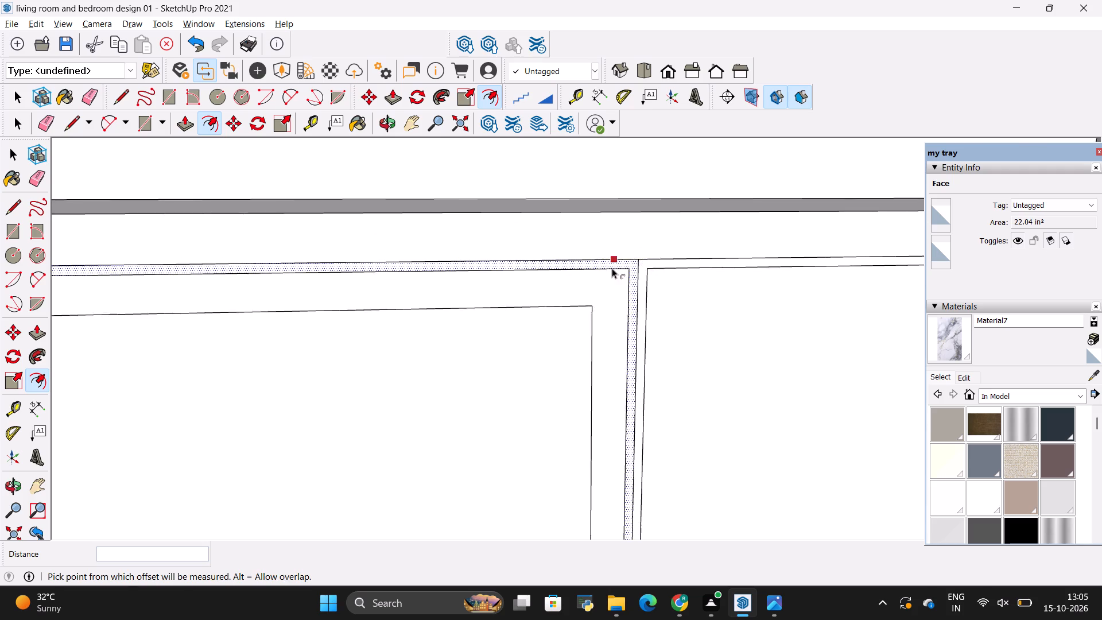
pyautogui.scroll(6, 612, 268)
pyautogui.press('e')
pyautogui.moveTo(652, 261); pyautogui.dragTo(634, 267)
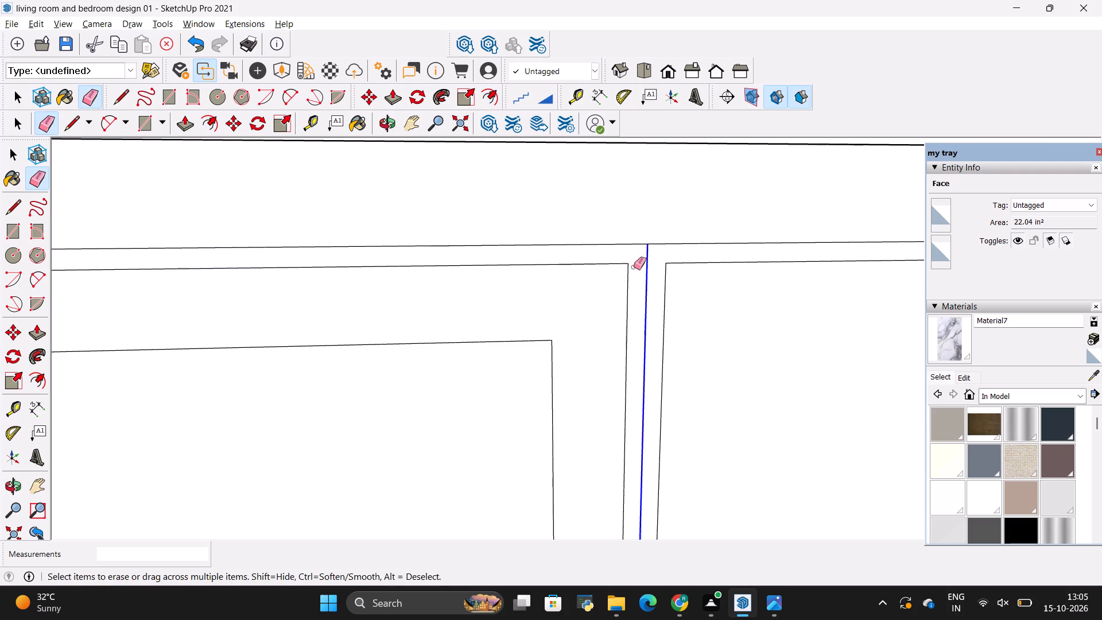
pyautogui.moveTo(634, 267); pyautogui.dragTo(628, 274)
pyautogui.hotkey('alt', 'BackSpace')
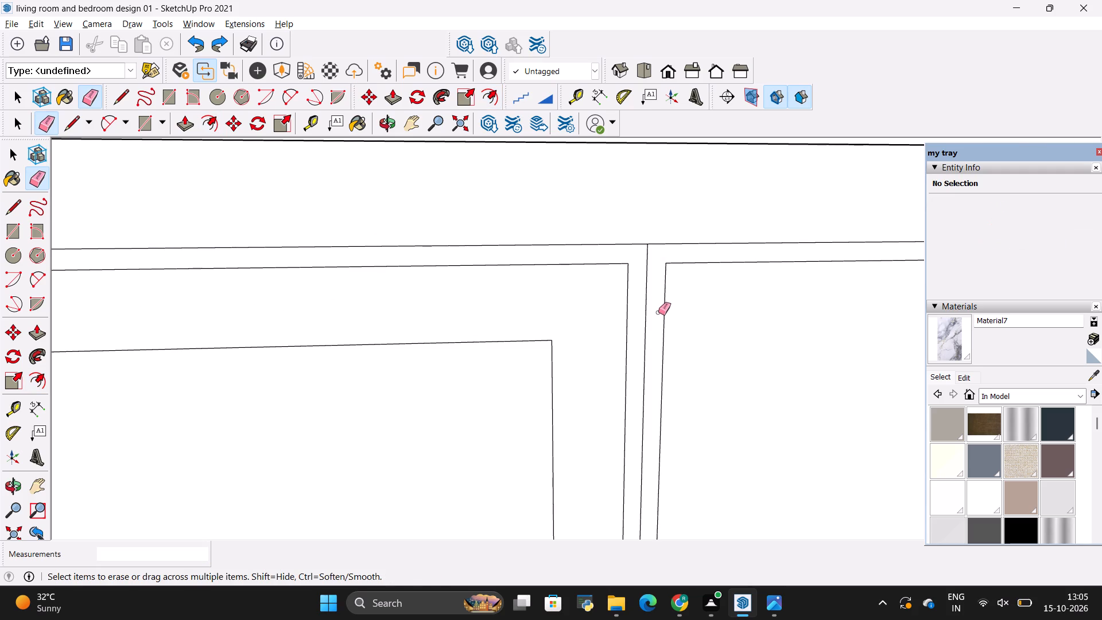
pyautogui.scroll(2, 659, 312)
pyautogui.moveTo(650, 283); pyautogui.dragTo(639, 299)
# Erase the original dividing line between the inset outlines of the console's second panel and the fireplace panel.
pyautogui.scroll(-9, 632, 325)
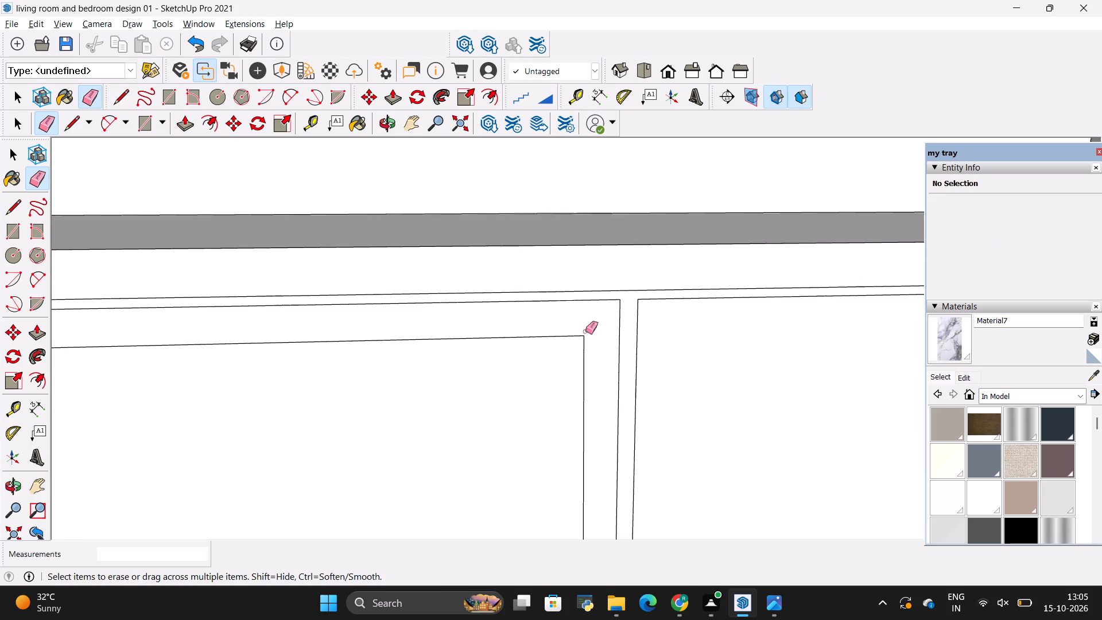
pyautogui.scroll(-6, 585, 331)
pyautogui.scroll(-8, 491, 331)
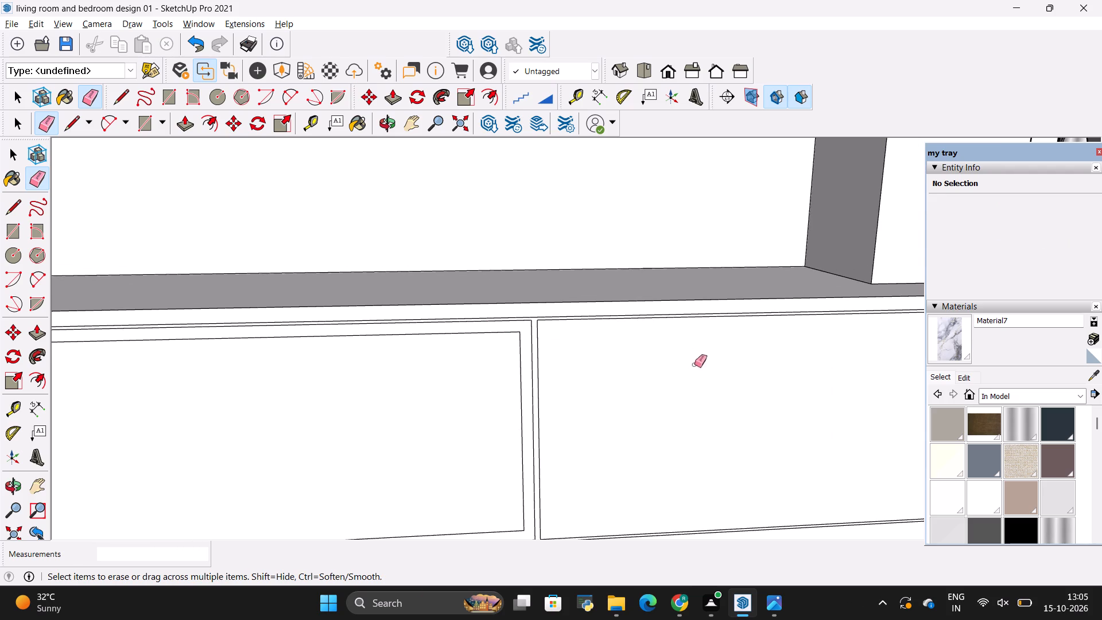
pyautogui.keyDown('shift'); pyautogui.moveTo(735, 373); pyautogui.dragTo(474, 359, button='middle'); pyautogui.keyUp('shift')
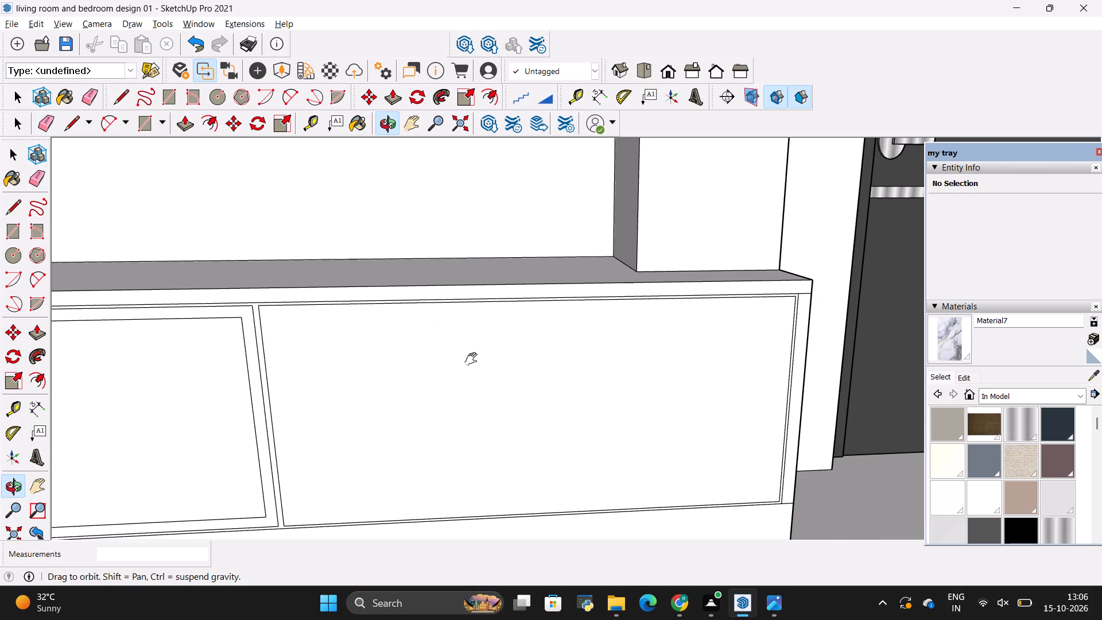
pyautogui.keyDown('shift'); pyautogui.moveTo(474, 359); pyautogui.dragTo(773, 328, button='middle'); pyautogui.keyUp('shift')
pyautogui.keyDown('shift'); pyautogui.moveTo(372, 301); pyautogui.dragTo(480, 311, button='middle'); pyautogui.keyUp('shift')
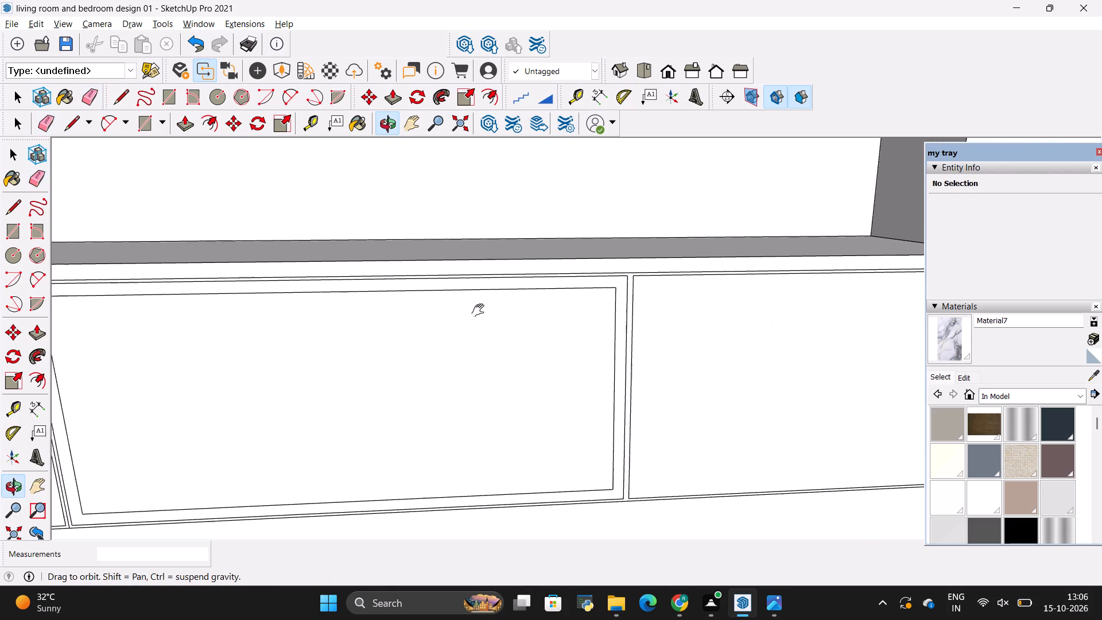
pyautogui.keyDown('shift'); pyautogui.moveTo(480, 311); pyautogui.dragTo(760, 317, button='middle'); pyautogui.keyUp('shift')
pyautogui.keyDown('shift'); pyautogui.moveTo(256, 308); pyautogui.dragTo(387, 297, button='middle'); pyautogui.keyUp('shift')
pyautogui.scroll(3, 509, 290)
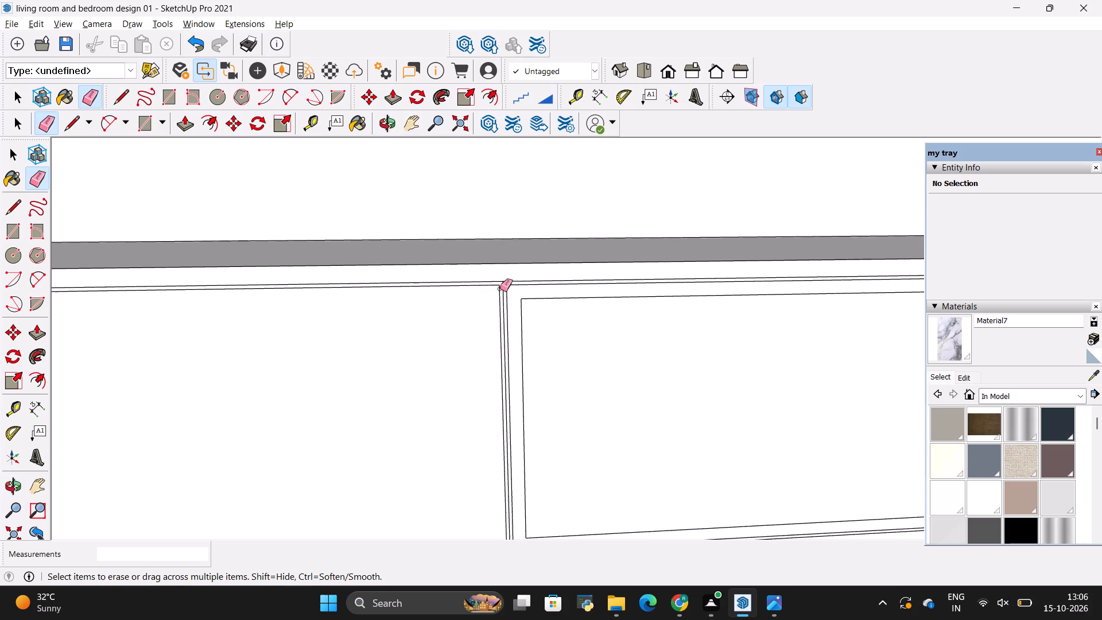
pyautogui.scroll(12, 500, 289)
pyautogui.moveTo(511, 277); pyautogui.dragTo(507, 286)
# Push the narrow strip running around and between the console's front panels inward by 0.18" as a continuous groove.
pyautogui.scroll(-2, 537, 292)
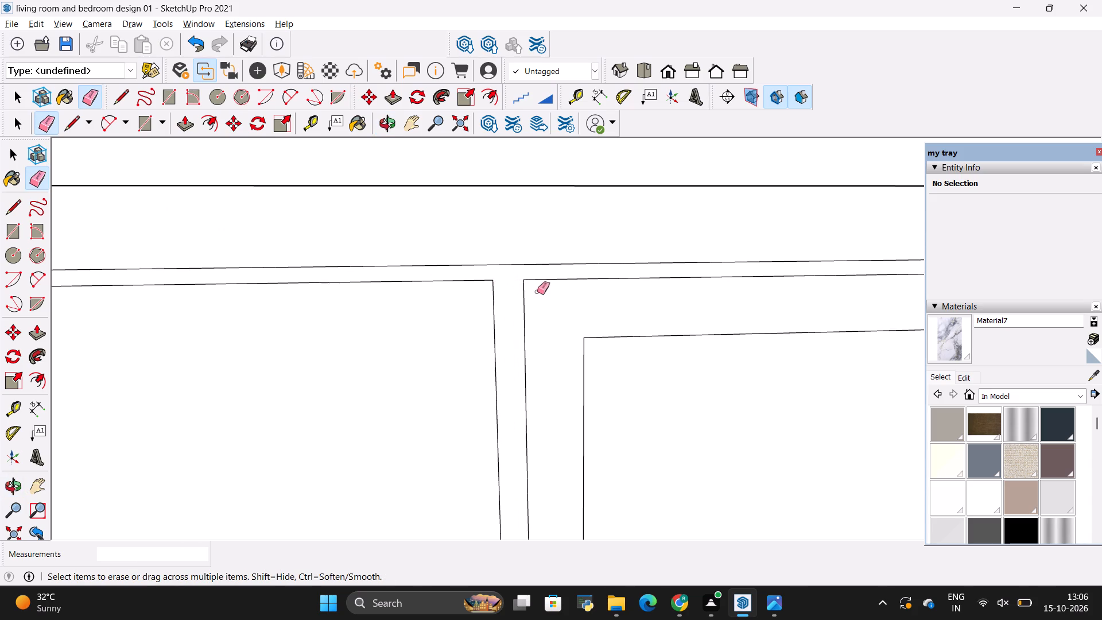
pyautogui.scroll(-8, 537, 292)
pyautogui.keyDown('shift'); pyautogui.moveTo(165, 358); pyautogui.dragTo(908, 320, button='middle'); pyautogui.keyUp('shift')
pyautogui.keyDown('shift'); pyautogui.moveTo(203, 367); pyautogui.dragTo(383, 358, button='middle'); pyautogui.keyUp('shift')
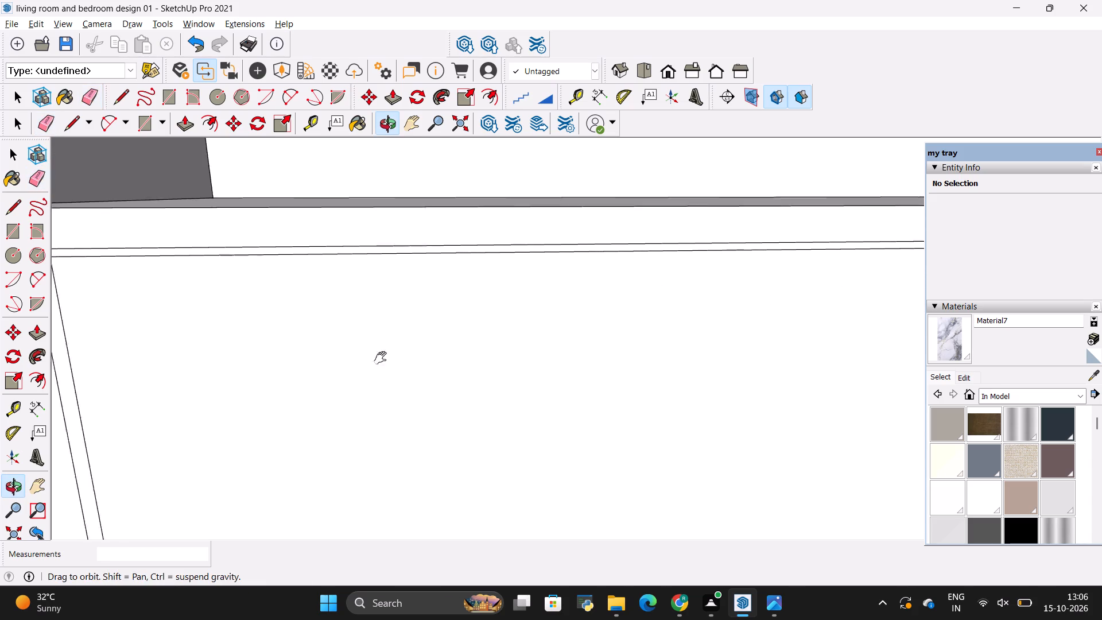
pyautogui.keyDown('shift'); pyautogui.moveTo(383, 358); pyautogui.dragTo(822, 342, button='middle'); pyautogui.keyUp('shift')
pyautogui.keyDown('shift'); pyautogui.moveTo(280, 309); pyautogui.dragTo(732, 312, button='middle'); pyautogui.keyUp('shift')
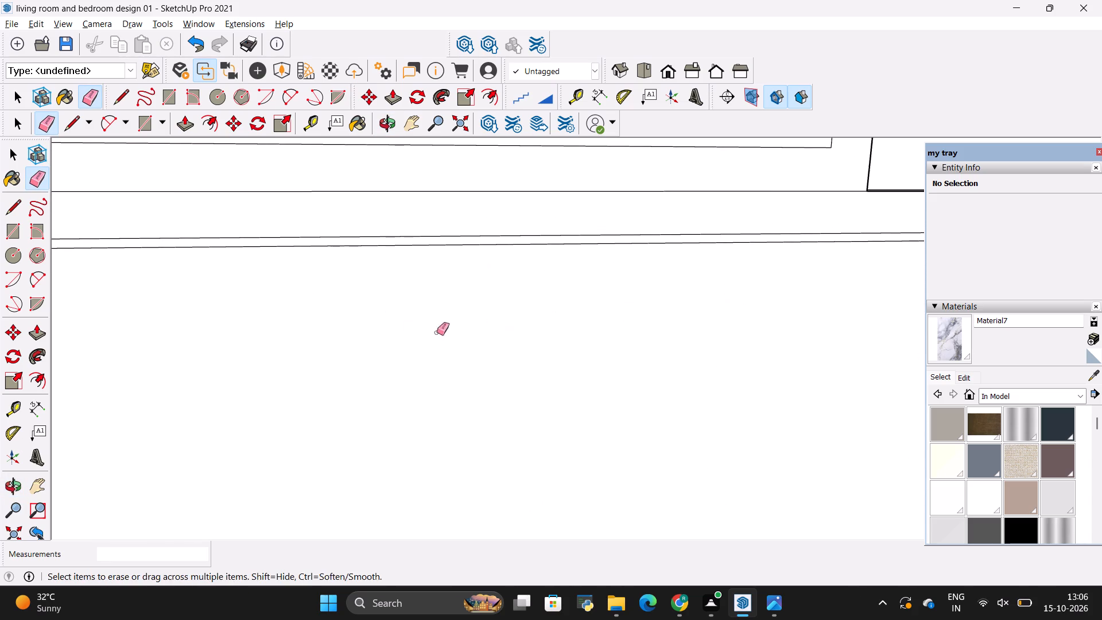
pyautogui.keyDown('shift'); pyautogui.moveTo(402, 336); pyautogui.dragTo(826, 318, button='middle'); pyautogui.keyUp('shift')
pyautogui.keyDown('shift'); pyautogui.moveTo(91, 359); pyautogui.dragTo(45, 393, button='middle'); pyautogui.keyUp('shift')
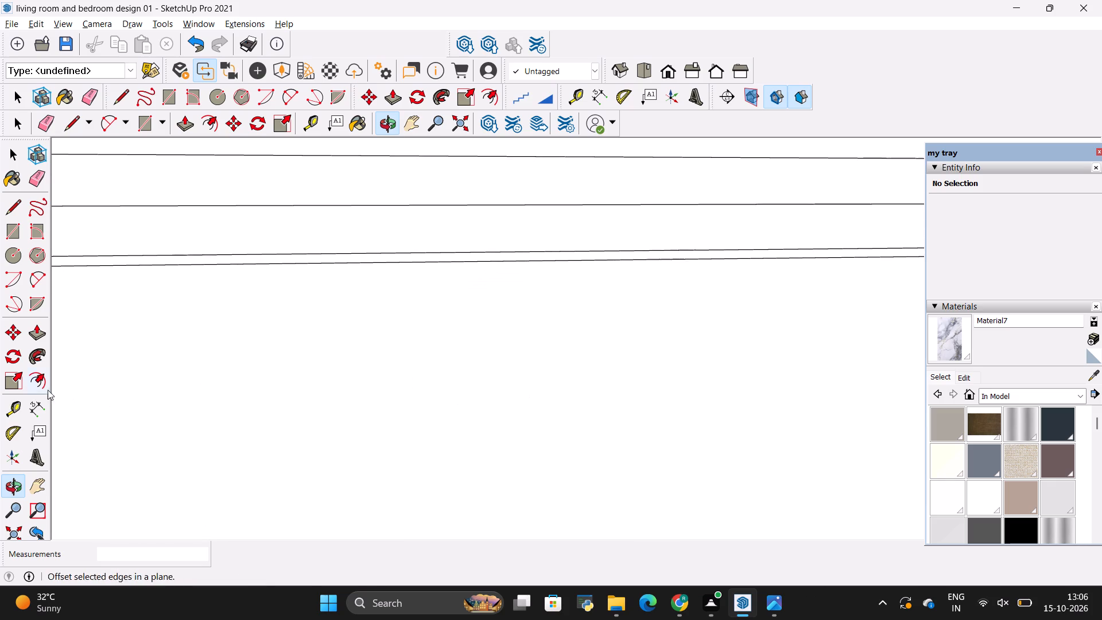
pyautogui.keyDown('shift'); pyautogui.moveTo(593, 381); pyautogui.dragTo(142, 393, button='middle'); pyautogui.keyUp('shift')
pyautogui.keyDown('shift'); pyautogui.moveTo(794, 348); pyautogui.dragTo(373, 355, button='middle'); pyautogui.keyUp('shift')
pyautogui.scroll(-4, 831, 295)
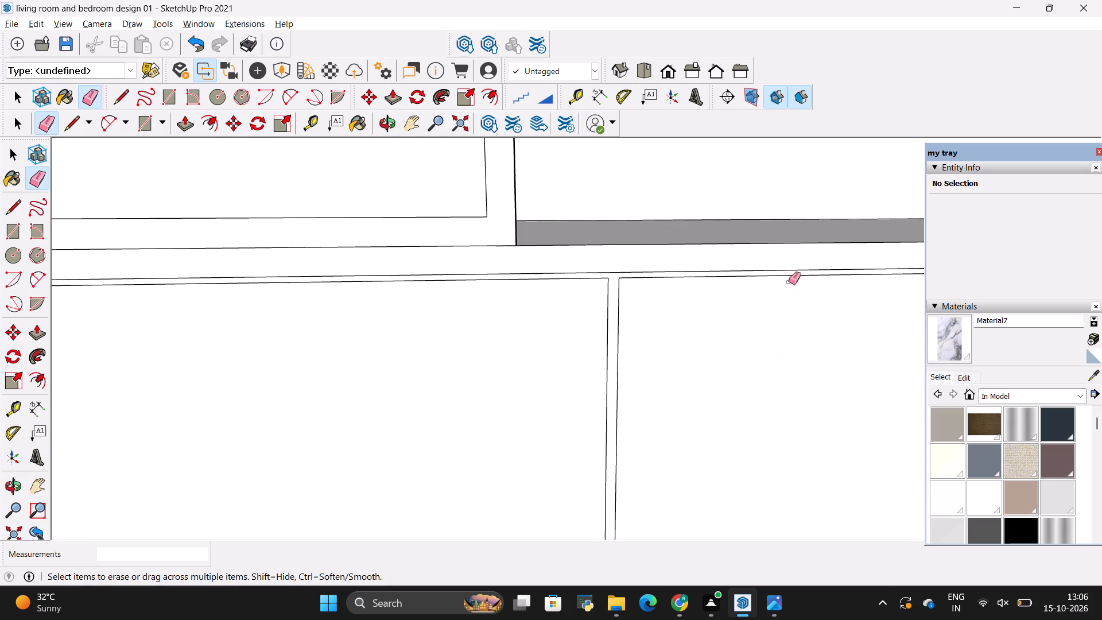
pyautogui.moveTo(714, 232); pyautogui.dragTo(708, 296, button='middle')
pyautogui.moveTo(662, 353); pyautogui.dragTo(680, 252, button='middle')
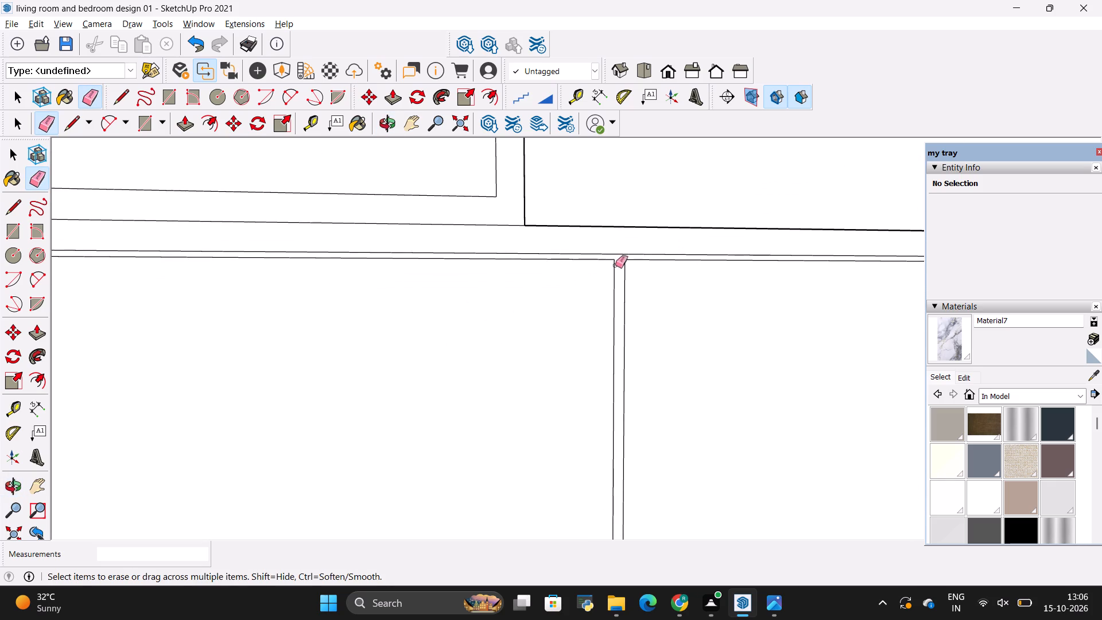
pyautogui.scroll(7, 609, 268)
pyautogui.scroll(-4, 612, 268)
pyautogui.moveTo(608, 265); pyautogui.dragTo(602, 310, button='middle')
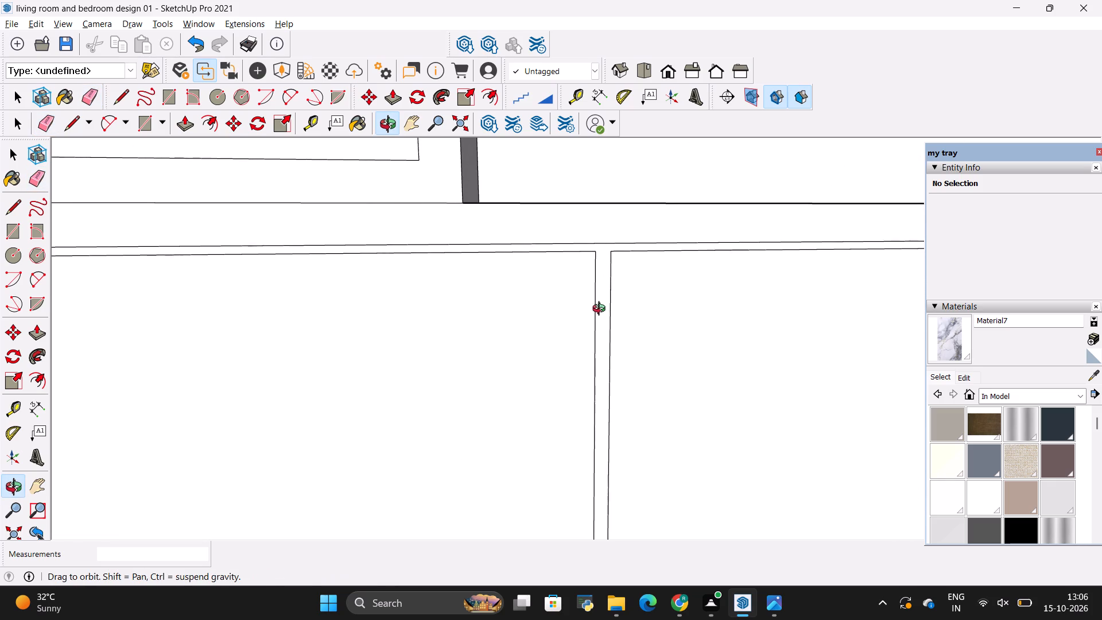
pyautogui.moveTo(602, 310); pyautogui.dragTo(601, 358, button='middle')
pyautogui.middleClick(601, 358)
pyautogui.scroll(-1, 602, 345)
pyautogui.scroll(2, 610, 316)
pyautogui.press('p')
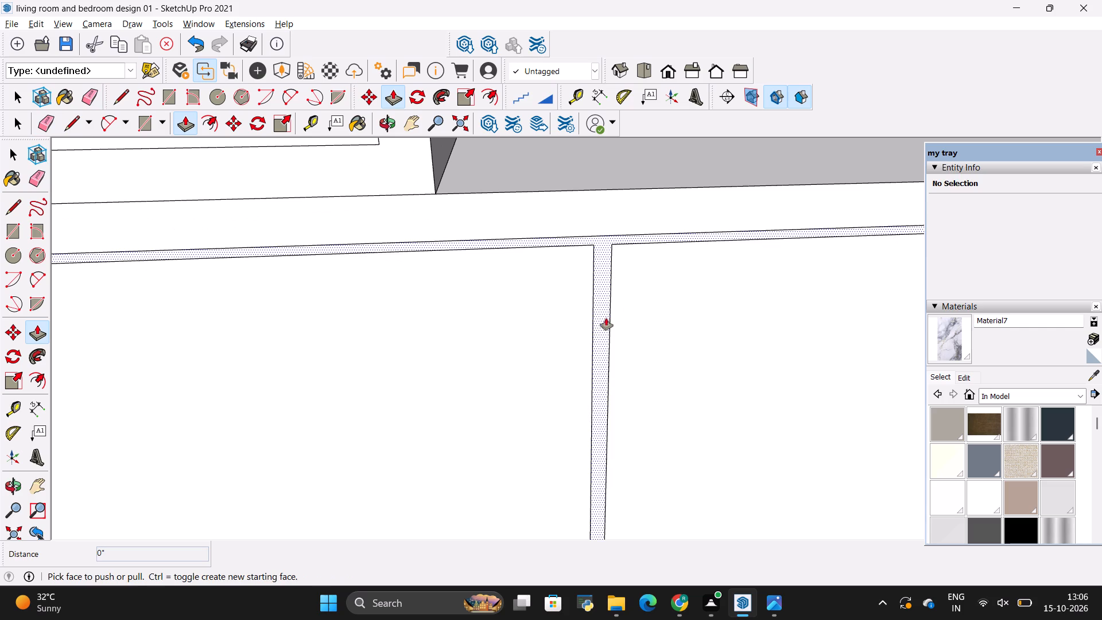
pyautogui.click(601, 328)
pyautogui.press('BackSpace')
pyautogui.write('.18')
pyautogui.hotkey('shift', '"')
pyautogui.press('Return')
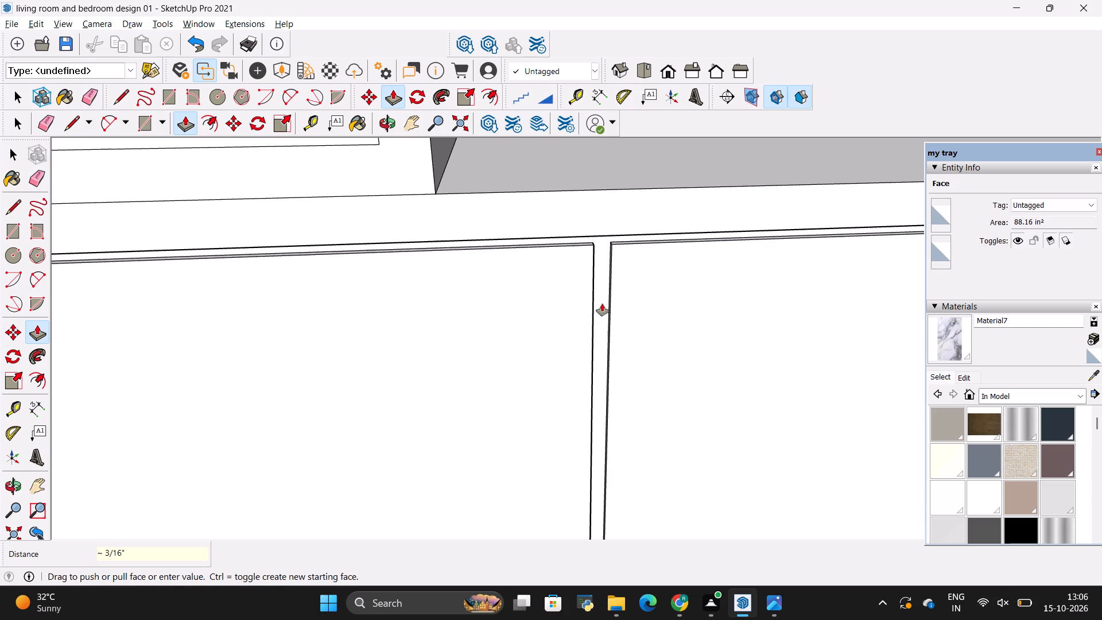
# Examine the recessed grooves along the console front, from the first panels across to the fireplace panel.
pyautogui.scroll(-5, 288, 359)
pyautogui.moveTo(680, 356); pyautogui.dragTo(614, 355, button='middle')
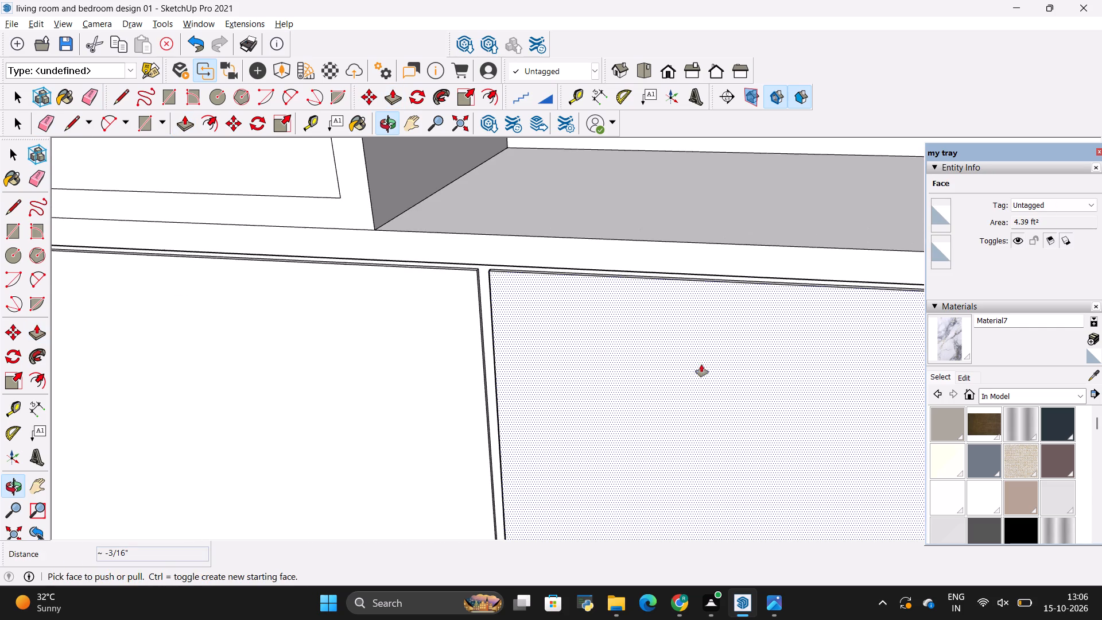
pyautogui.keyDown('shift'); pyautogui.moveTo(748, 365); pyautogui.dragTo(80, 308, button='middle'); pyautogui.keyUp('shift')
pyautogui.scroll(-5, 282, 309)
pyautogui.keyDown('shift'); pyautogui.moveTo(750, 352); pyautogui.dragTo(664, 329, button='middle'); pyautogui.keyUp('shift')
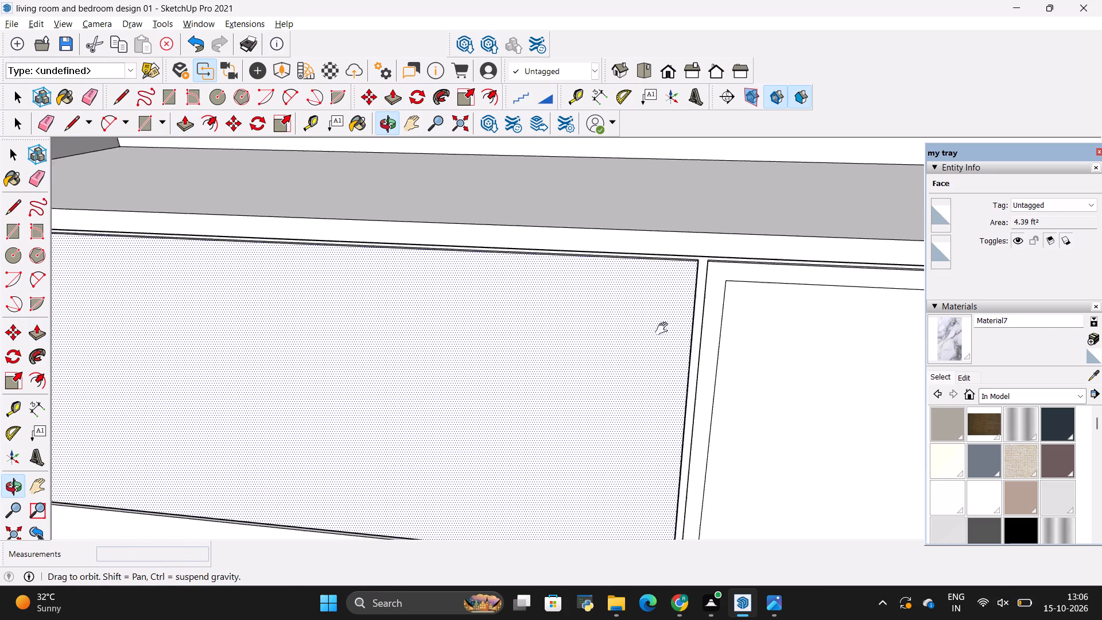
pyautogui.keyDown('shift'); pyautogui.moveTo(664, 329); pyautogui.dragTo(351, 307, button='middle'); pyautogui.keyUp('shift')
pyautogui.moveTo(386, 314); pyautogui.dragTo(453, 292, button='middle')
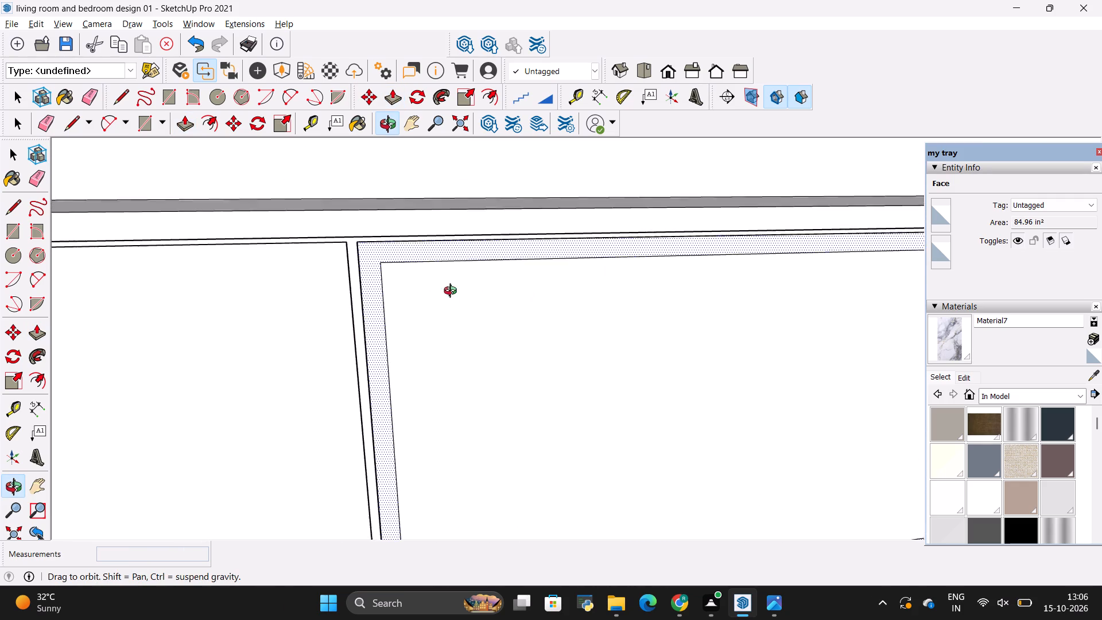
pyautogui.moveTo(453, 292); pyautogui.dragTo(432, 332, button='middle')
pyautogui.scroll(12, 337, 239)
pyautogui.scroll(-5, 330, 242)
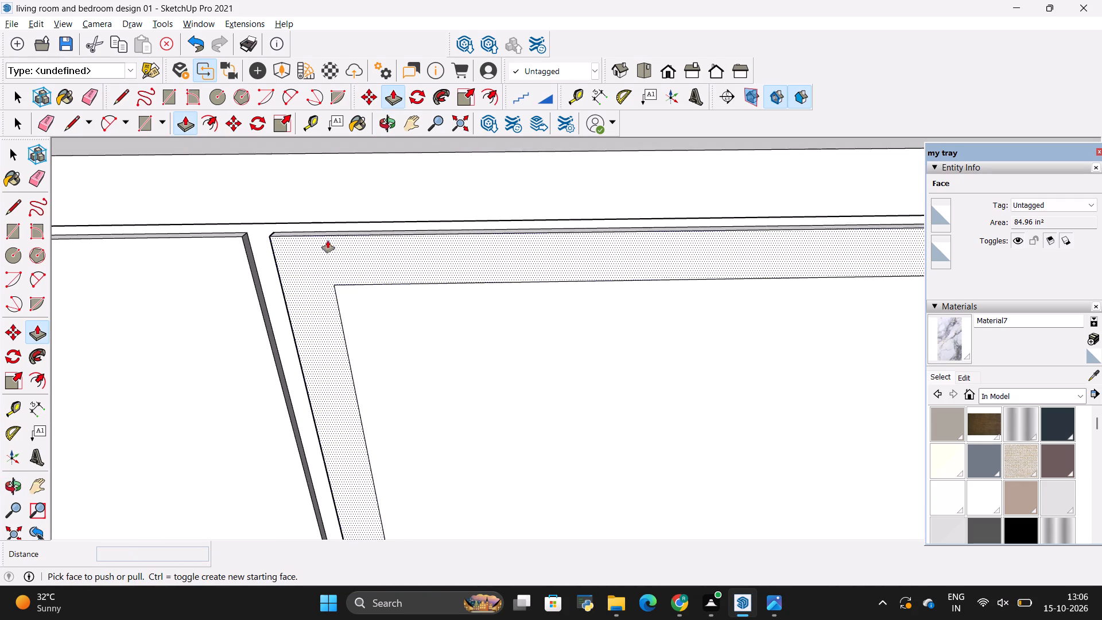
pyautogui.scroll(-10, 328, 241)
pyautogui.moveTo(418, 235); pyautogui.dragTo(432, 320, button='middle')
pyautogui.scroll(-10, 432, 320)
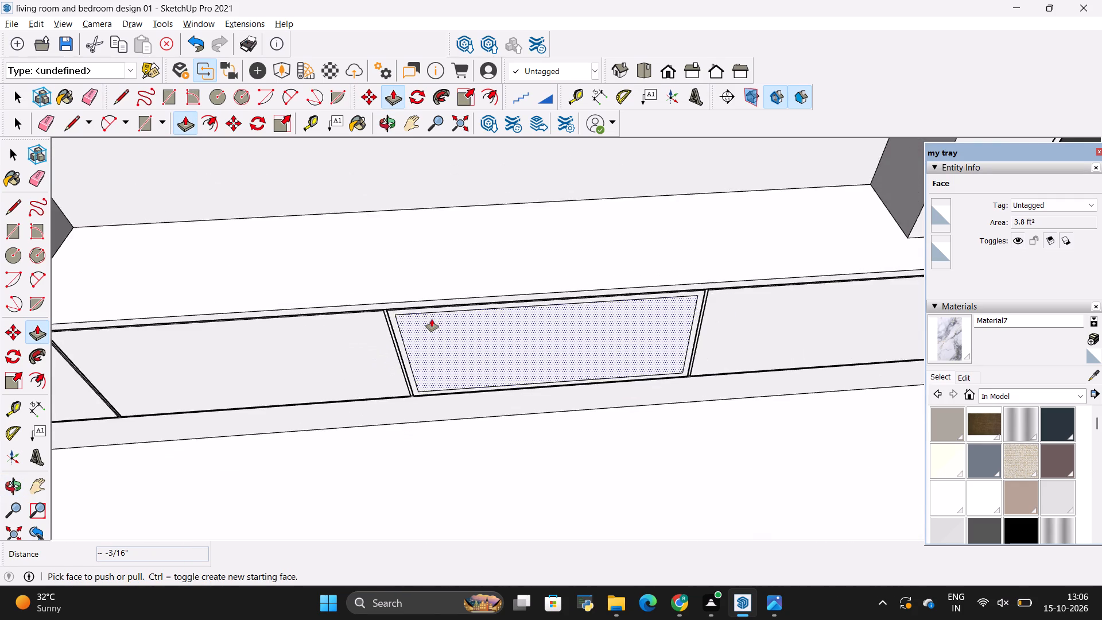
# Push the inner face of the fireplace panel 1' 6" into the console to hollow out the fireplace opening.
pyautogui.scroll(-8, 432, 319)
pyautogui.moveTo(571, 405); pyautogui.dragTo(566, 266, button='middle')
pyautogui.scroll(4, 529, 338)
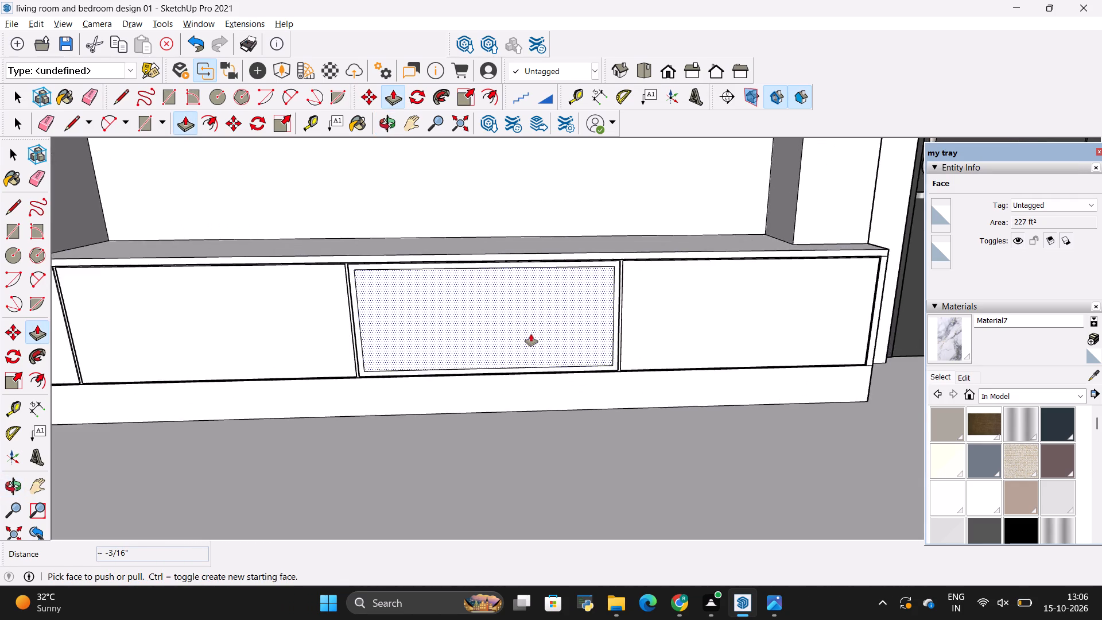
pyautogui.scroll(3, 531, 334)
pyautogui.press('p')
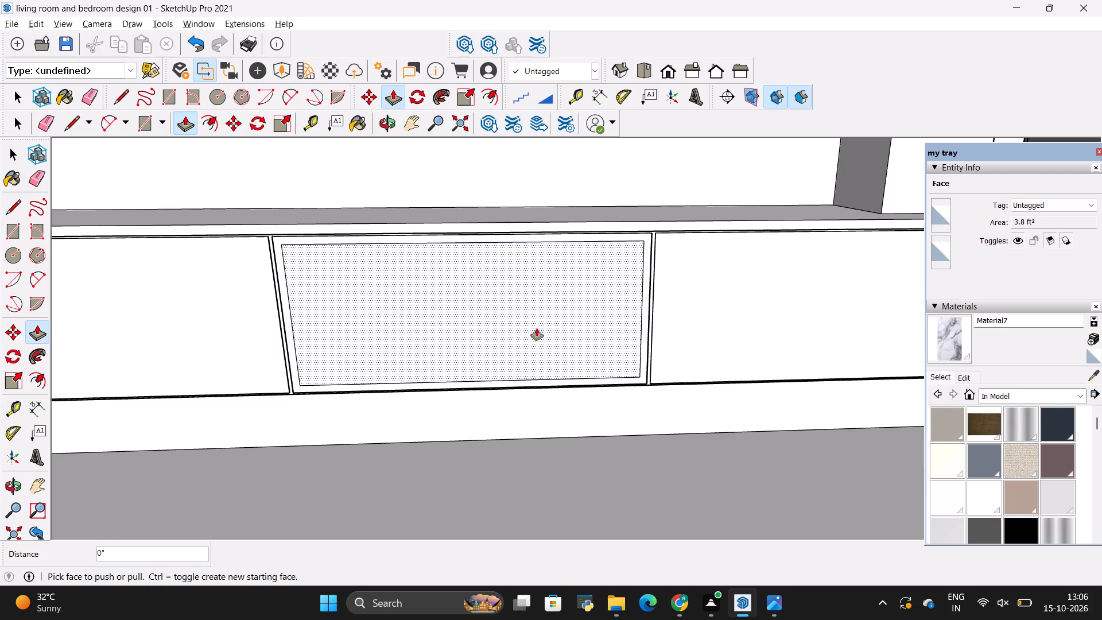
pyautogui.click(537, 328)
pyautogui.click(537, 181)
pyautogui.scroll(-3, 496, 411)
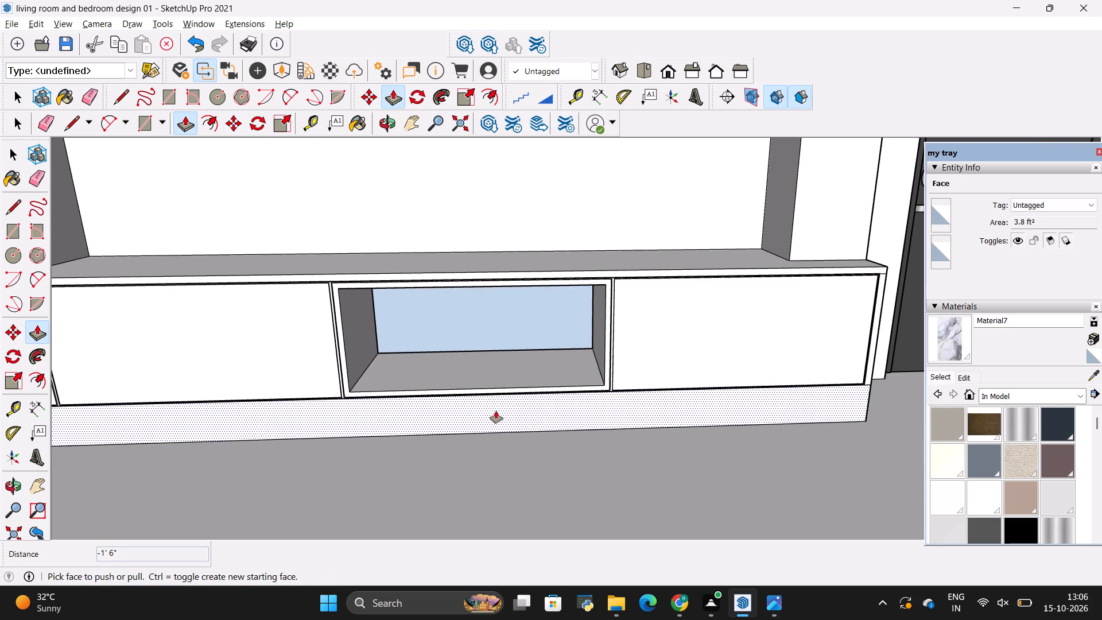
# Reverse the back face inside the fireplace opening so its front side faces the room.
pyautogui.press('space')
pyautogui.click(467, 223)
pyautogui.moveTo(502, 430); pyautogui.dragTo(507, 367, button='middle')
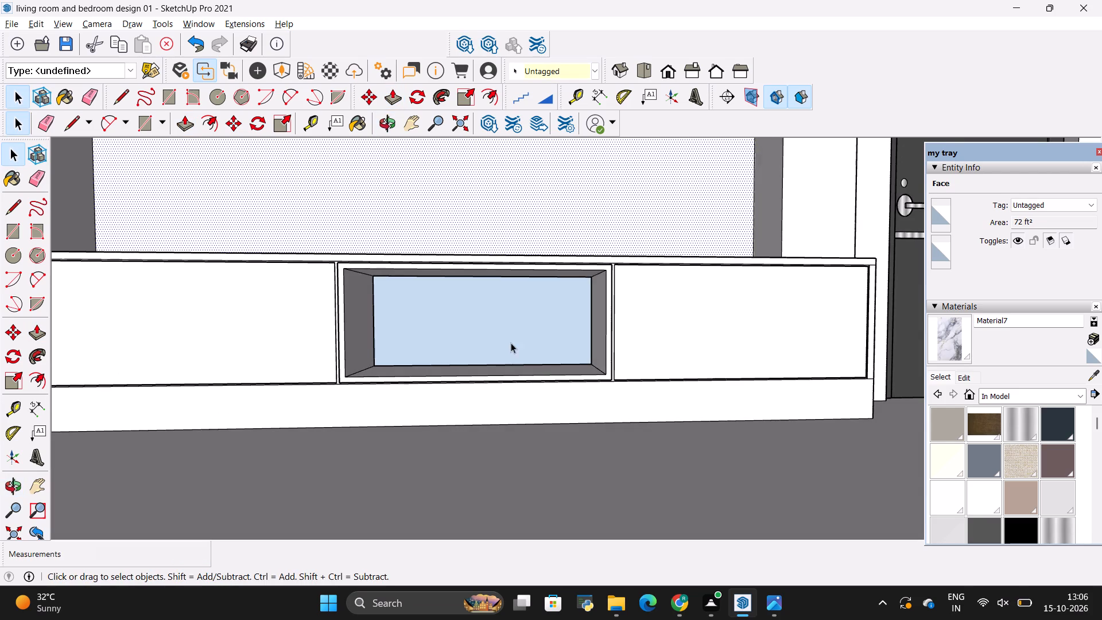
pyautogui.press('space')
pyautogui.rightClick(508, 335)
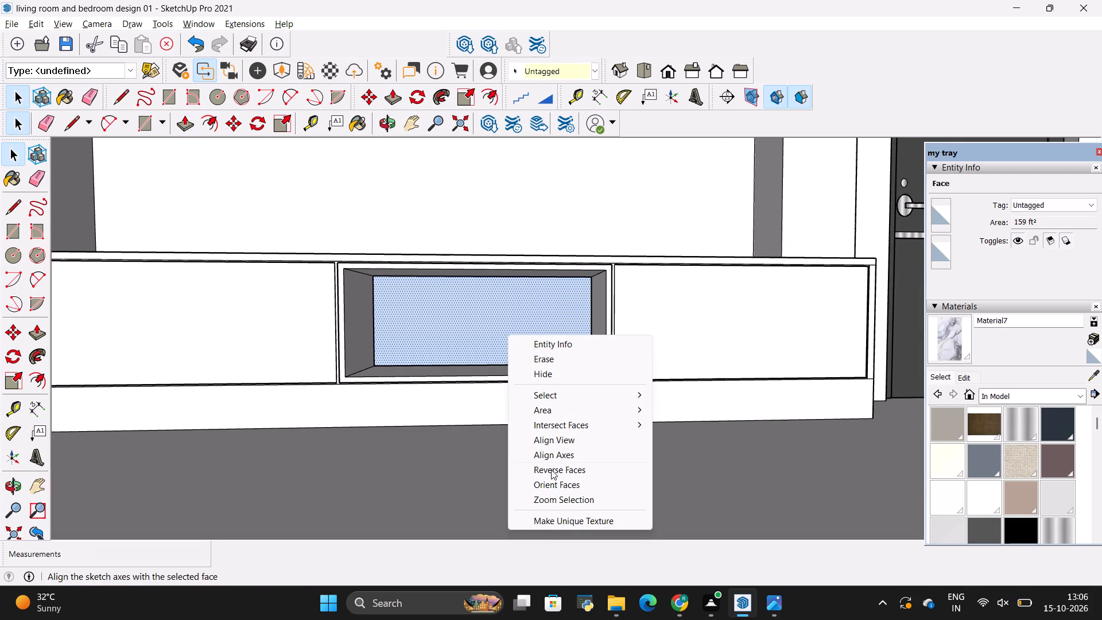
pyautogui.click(550, 470)
pyautogui.press('space')
pyautogui.click(538, 514)
pyautogui.click(542, 441)
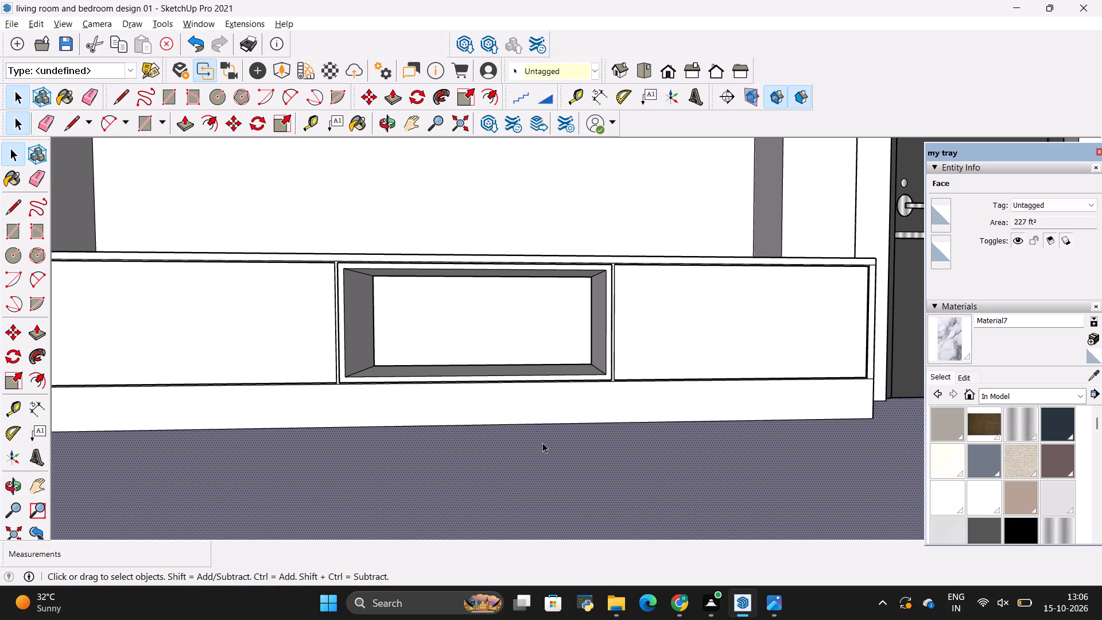
# Examine the hollowed fireplace opening, the adjoining panel grooves and the whole TV wall from several angles.
pyautogui.moveTo(445, 278); pyautogui.dragTo(470, 354, button='middle')
pyautogui.scroll(11, 305, 273)
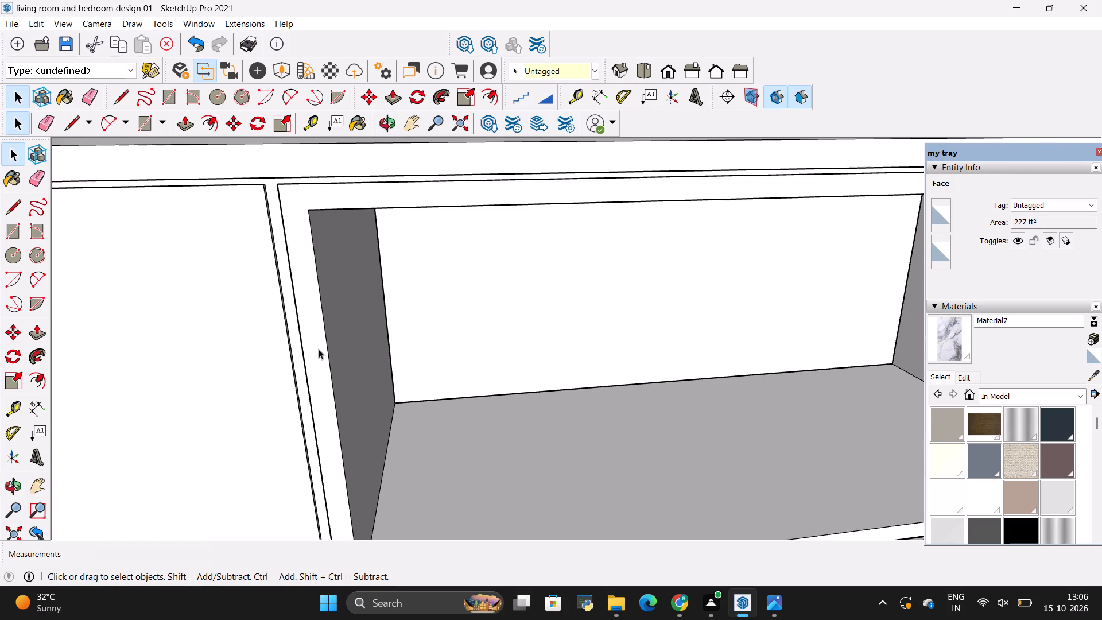
pyautogui.scroll(-4, 316, 349)
pyautogui.moveTo(246, 336); pyautogui.dragTo(392, 323, button='middle')
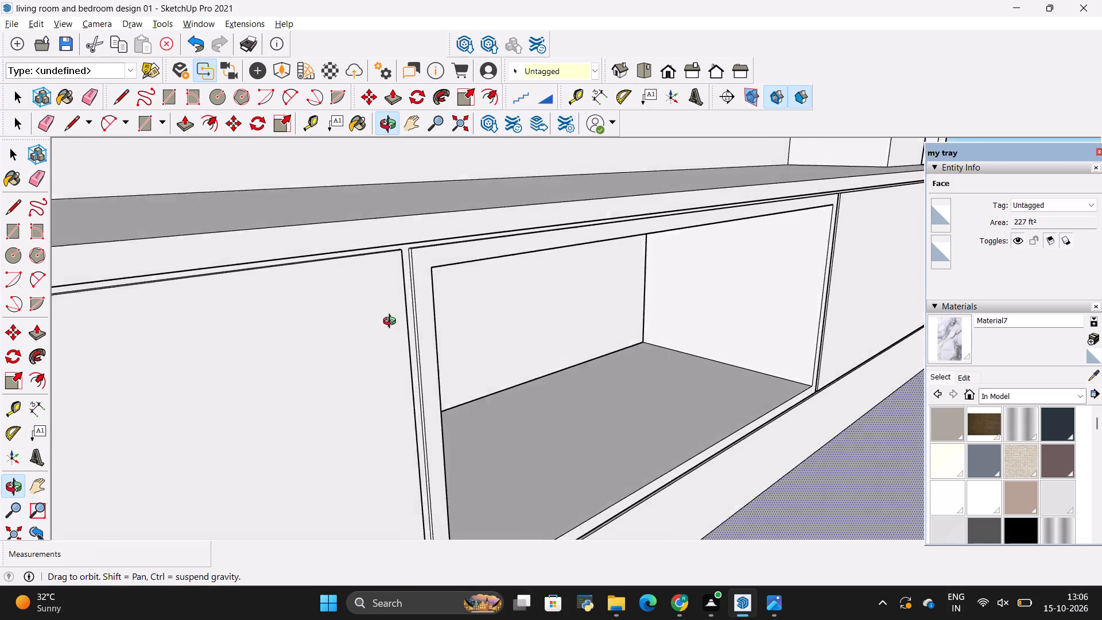
pyautogui.moveTo(392, 323); pyautogui.dragTo(231, 306, button='middle')
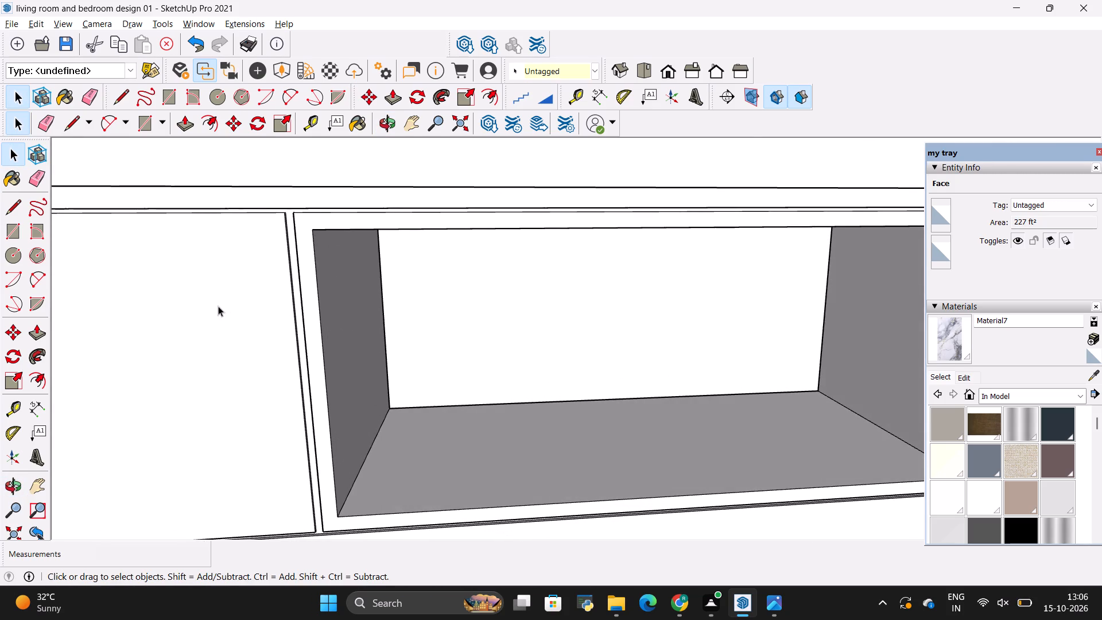
pyautogui.scroll(-7, 218, 306)
pyautogui.scroll(-2, 474, 332)
pyautogui.scroll(-3, 546, 303)
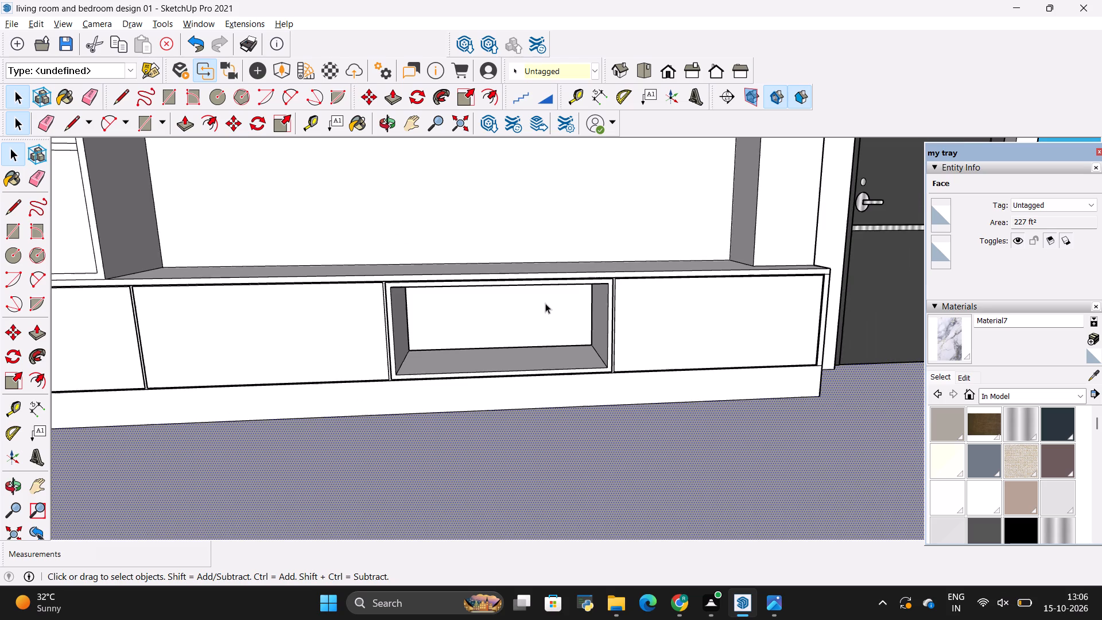
pyautogui.moveTo(657, 284); pyautogui.dragTo(626, 294, button='middle')
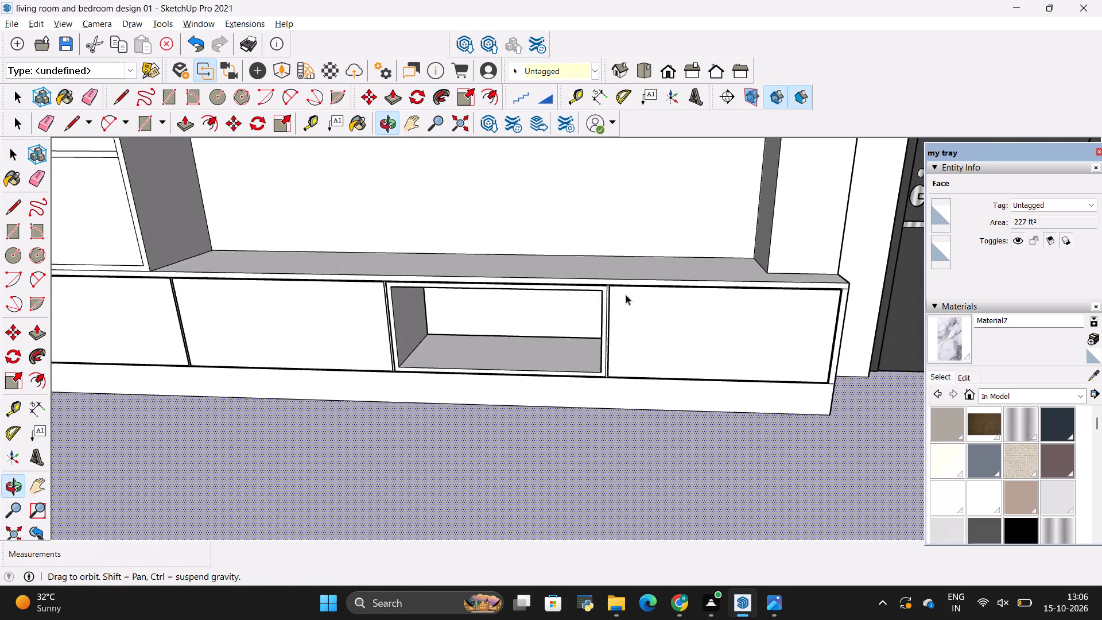
pyautogui.moveTo(626, 294); pyautogui.dragTo(608, 315, button='middle')
pyautogui.scroll(16, 623, 282)
pyautogui.scroll(9, 615, 276)
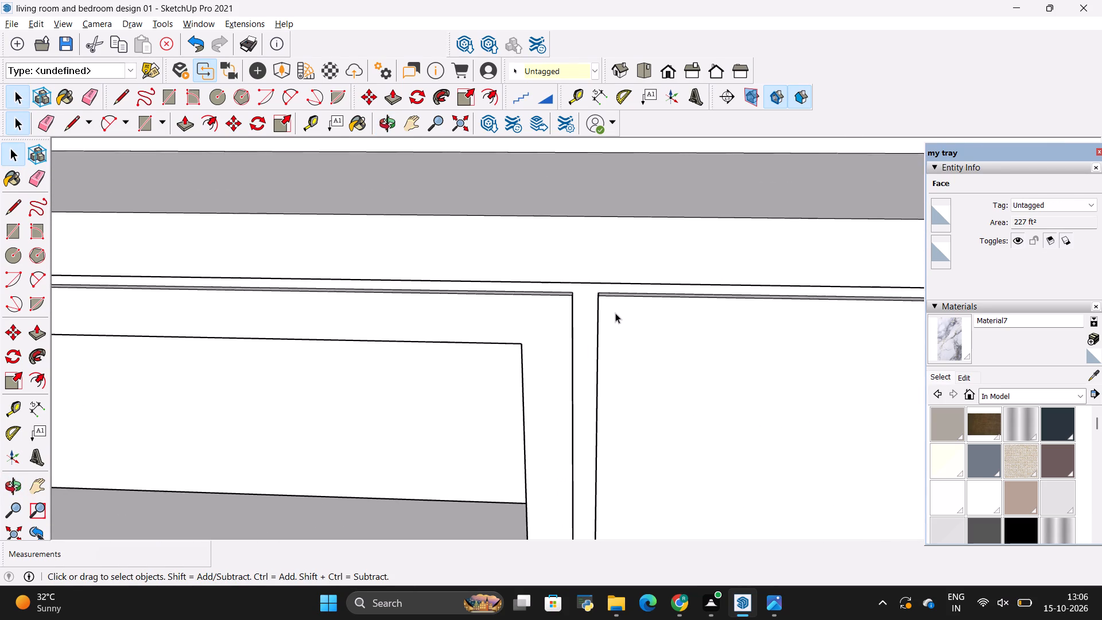
pyautogui.scroll(2, 615, 313)
pyautogui.scroll(-5, 632, 340)
pyautogui.scroll(-20, 631, 343)
pyautogui.scroll(-3, 631, 343)
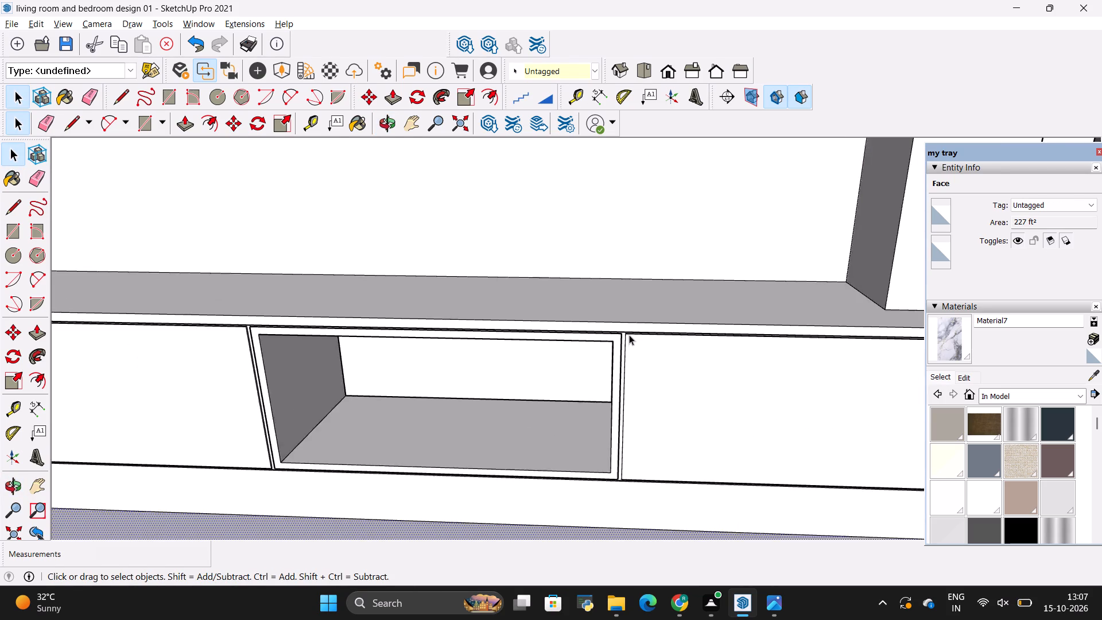
pyautogui.scroll(-4, 629, 335)
pyautogui.moveTo(515, 278); pyautogui.dragTo(576, 375, button='middle')
pyautogui.scroll(-17, 577, 374)
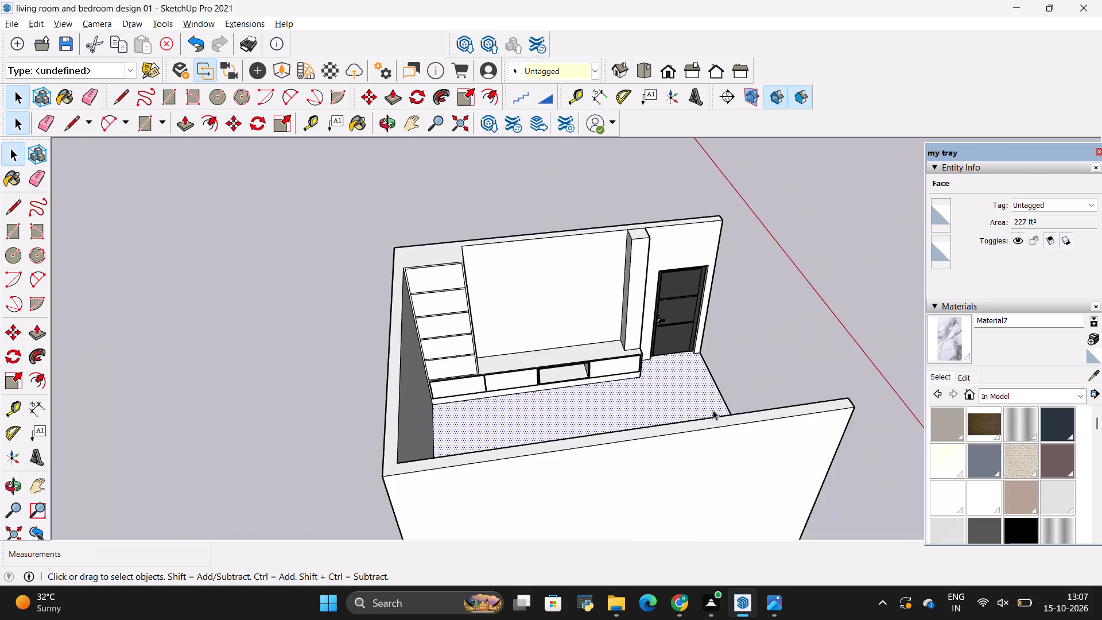
pyautogui.moveTo(711, 410); pyautogui.dragTo(445, 293, button='middle')
pyautogui.scroll(6, 685, 289)
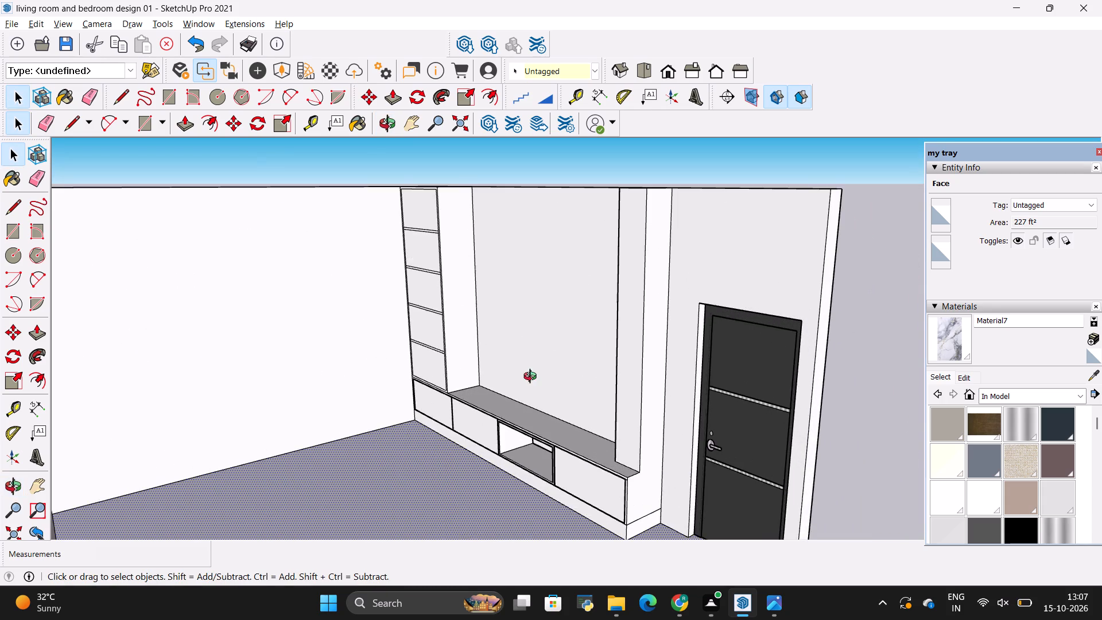
pyautogui.moveTo(533, 378); pyautogui.dragTo(548, 333, button='middle')
# Compare the modelled TV wall and console with the living room reference photo in Photos.
pyautogui.hotkey('alt', 'Tab')
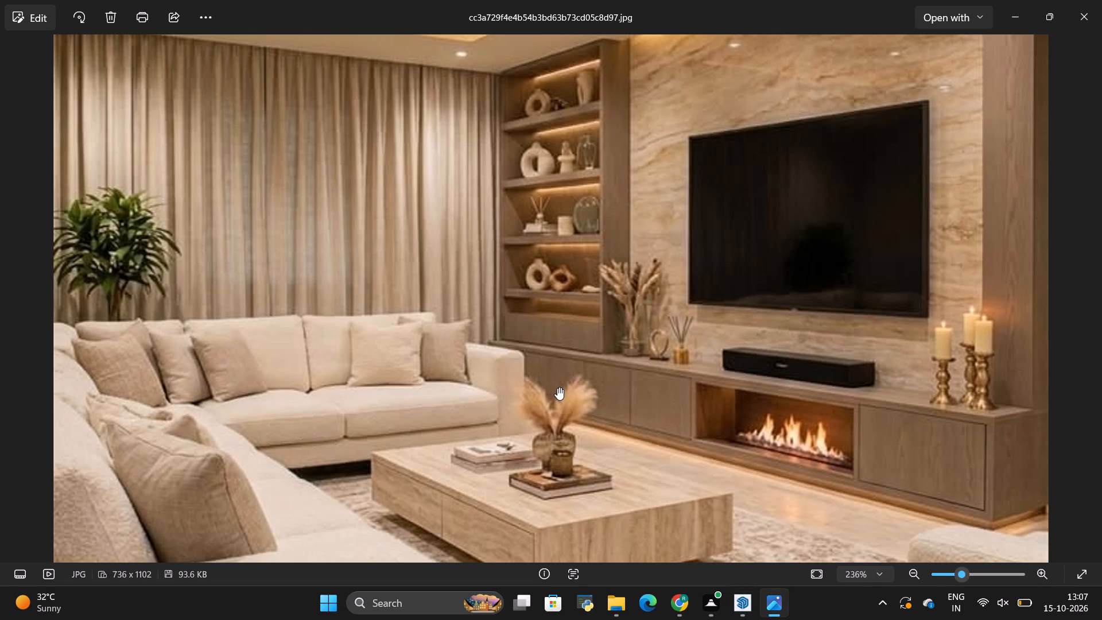
pyautogui.hotkey('alt', 'Tab')
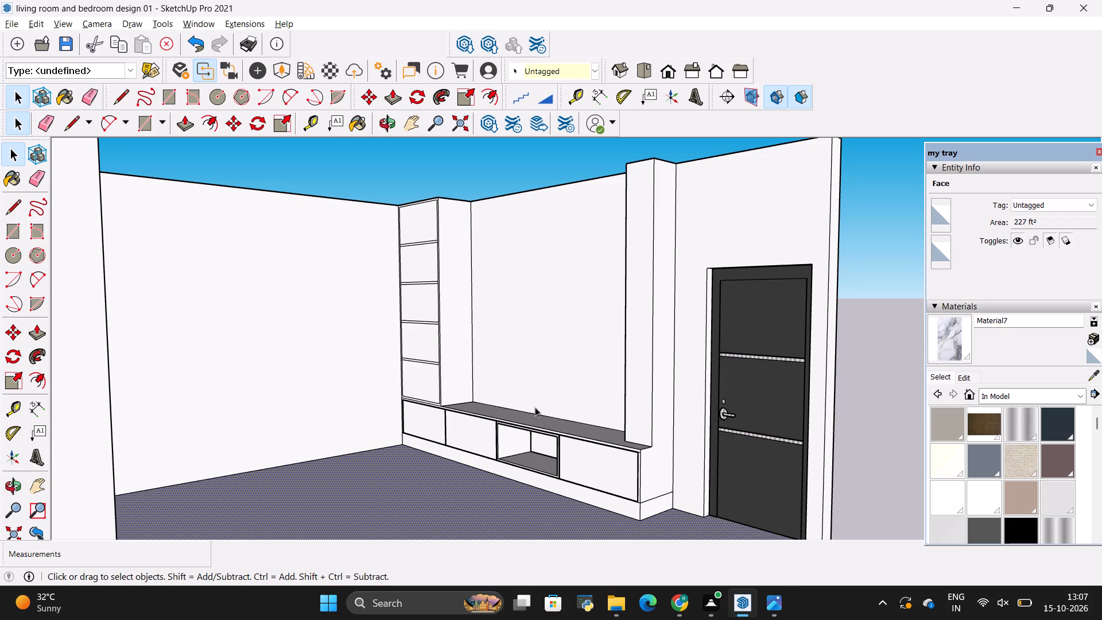
pyautogui.scroll(-3, 468, 315)
pyautogui.moveTo(469, 318); pyautogui.dragTo(362, 361, button='middle')
pyautogui.hotkey('alt', 'Tab')
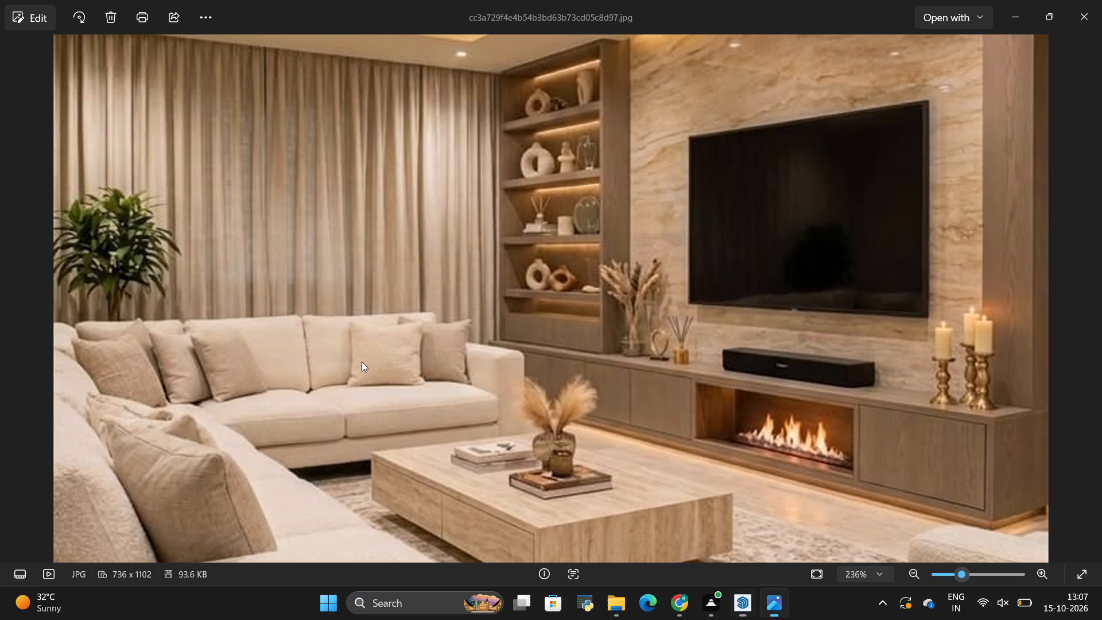
pyautogui.hotkey('alt', 'Tab')
pyautogui.scroll(-3, 363, 368)
pyautogui.hotkey('alt', 'Tab')
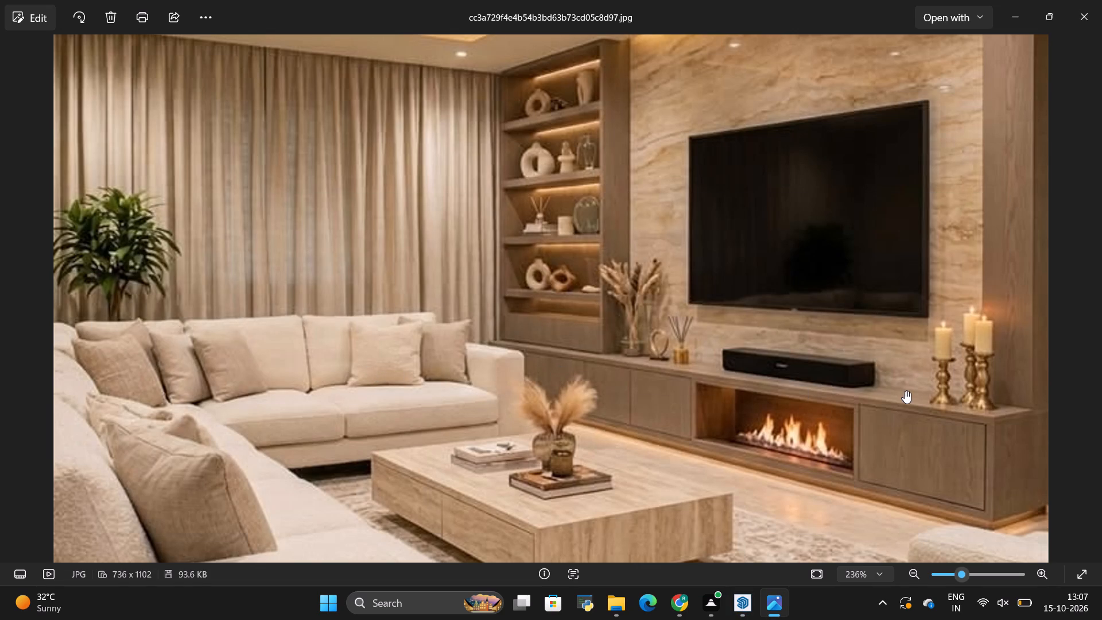
pyautogui.hotkey('alt', 'Tab')
# Select all the connected room geometry, including walls, floor and console, and make it a group.
pyautogui.moveTo(558, 420); pyautogui.dragTo(736, 408, button='middle')
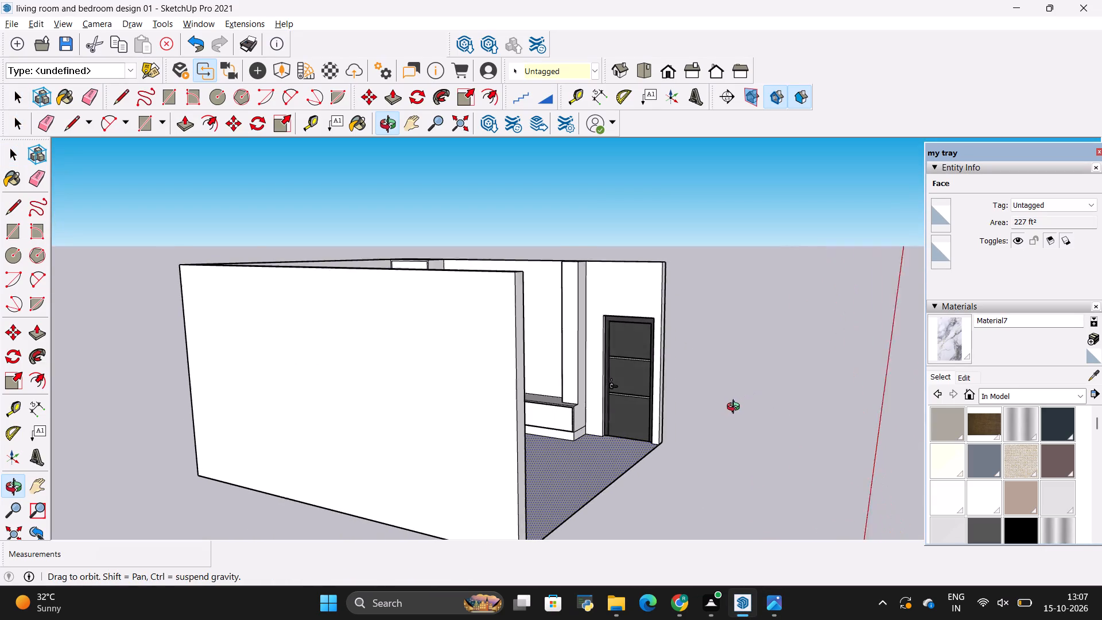
pyautogui.moveTo(736, 408); pyautogui.dragTo(736, 409, button='middle')
pyautogui.press('space')
pyautogui.tripleClick(547, 353)
pyautogui.doubleClick(547, 353)
pyautogui.rightClick(546, 353)
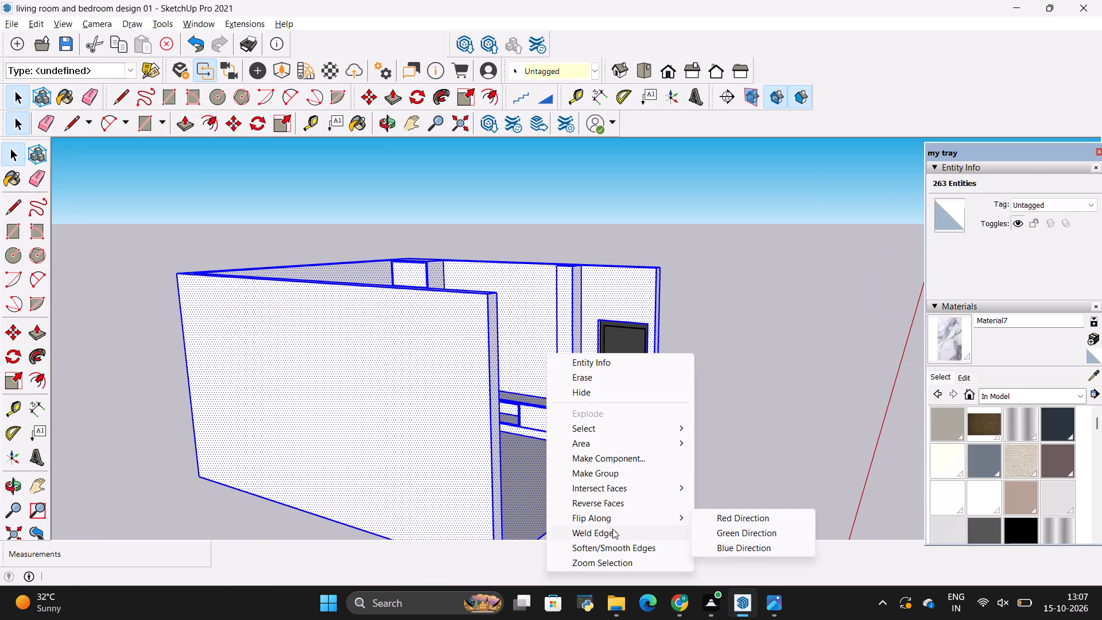
pyautogui.click(616, 474)
pyautogui.click(752, 337)
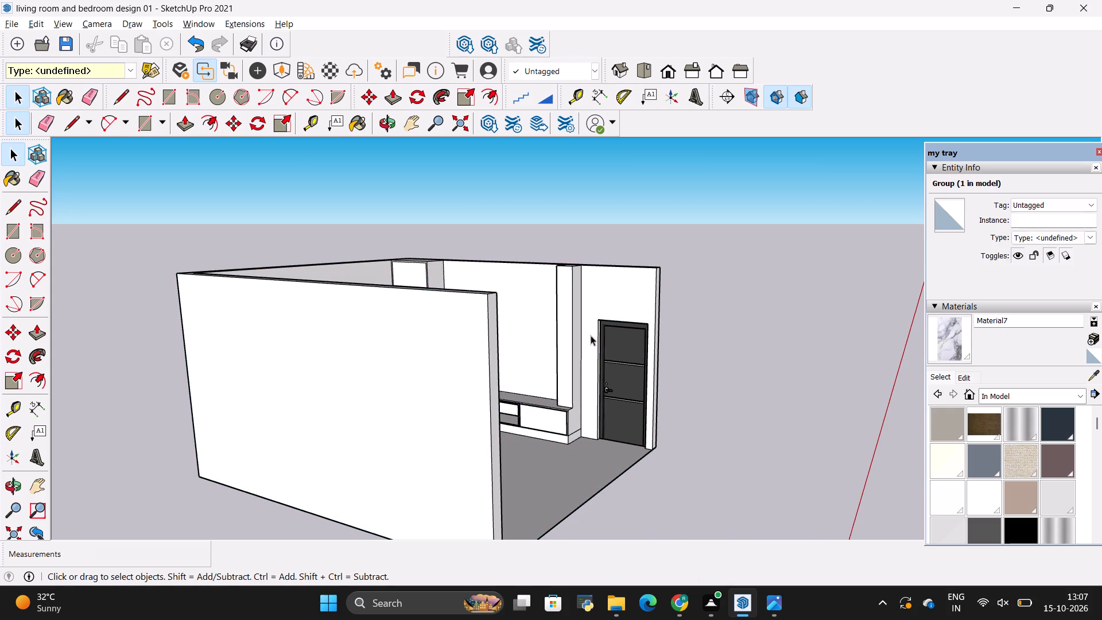
pyautogui.click(526, 293)
pyautogui.click(772, 300)
# Draw a TV rectangle about 2' 10" by 4' 8" on the wall above the console and pull it out 2".
pyautogui.scroll(3, 548, 270)
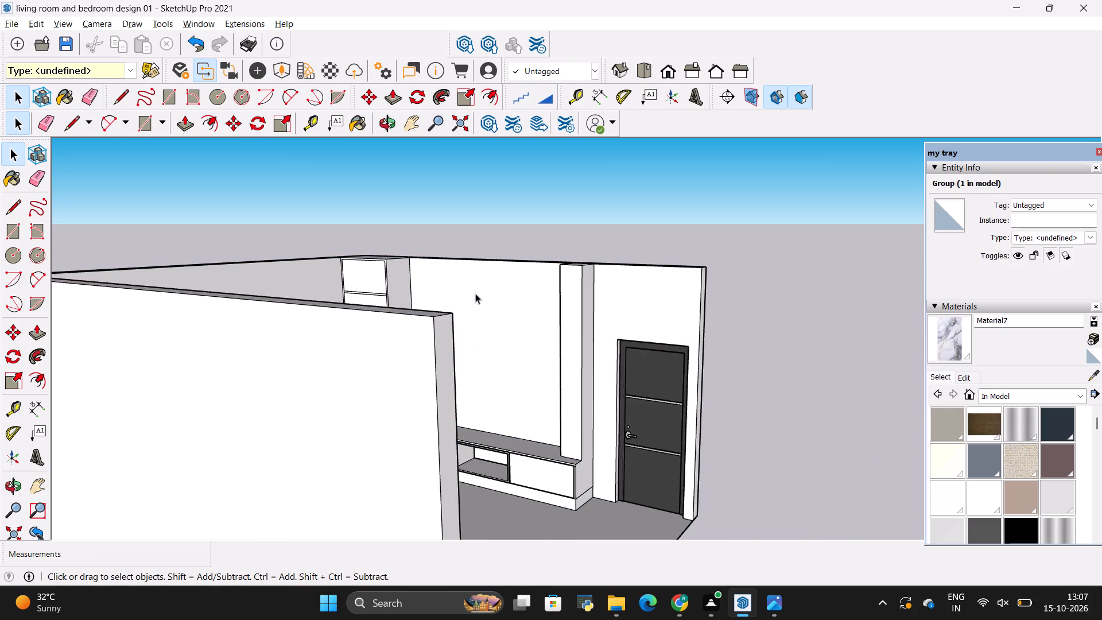
pyautogui.scroll(4, 475, 293)
pyautogui.moveTo(465, 346); pyautogui.dragTo(612, 414, button='middle')
pyautogui.scroll(-1, 514, 373)
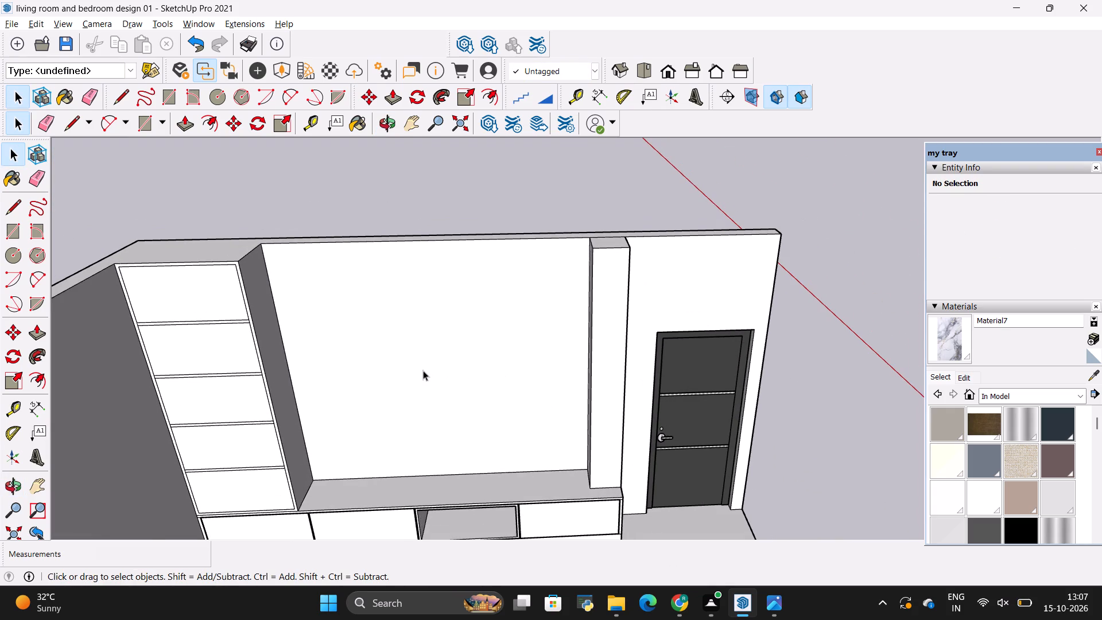
pyautogui.press('r')
pyautogui.click(375, 348)
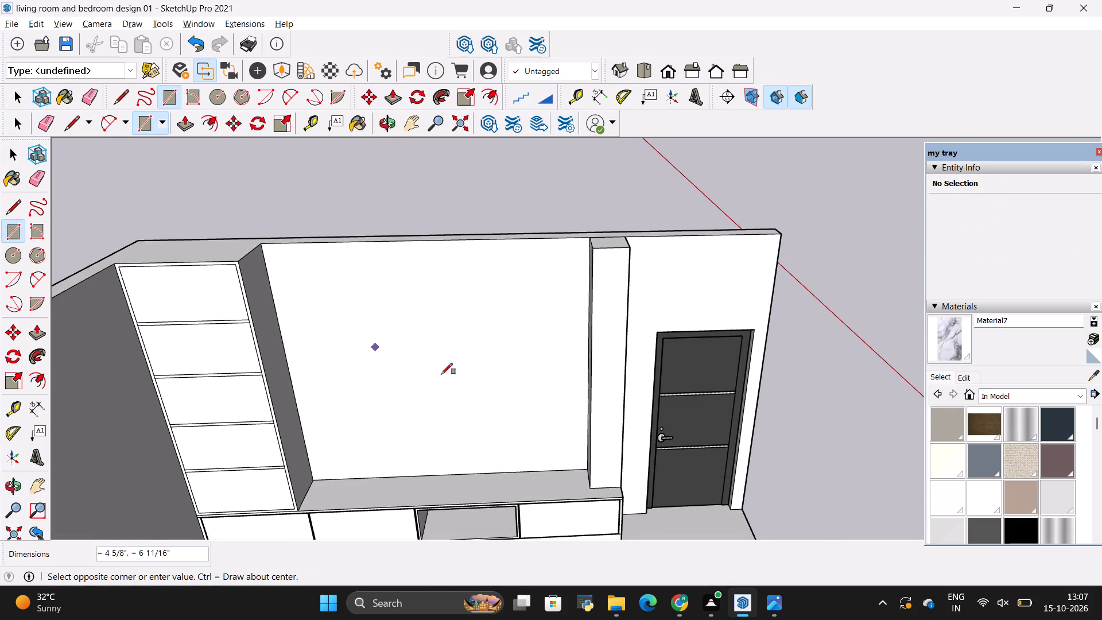
pyautogui.click(534, 424)
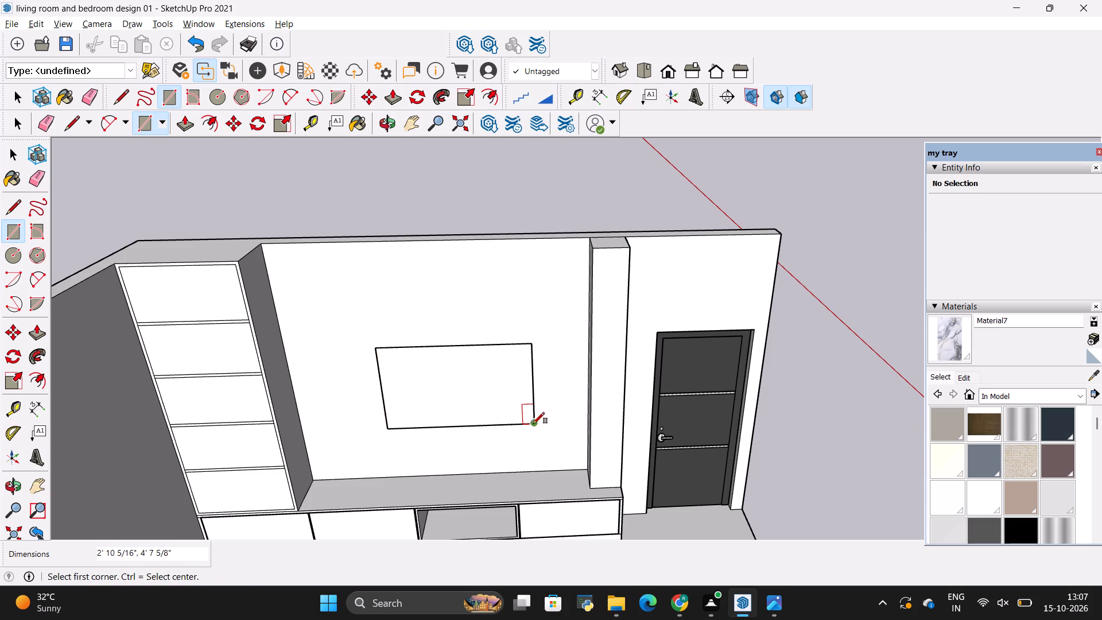
pyautogui.press('p')
pyautogui.click(511, 396)
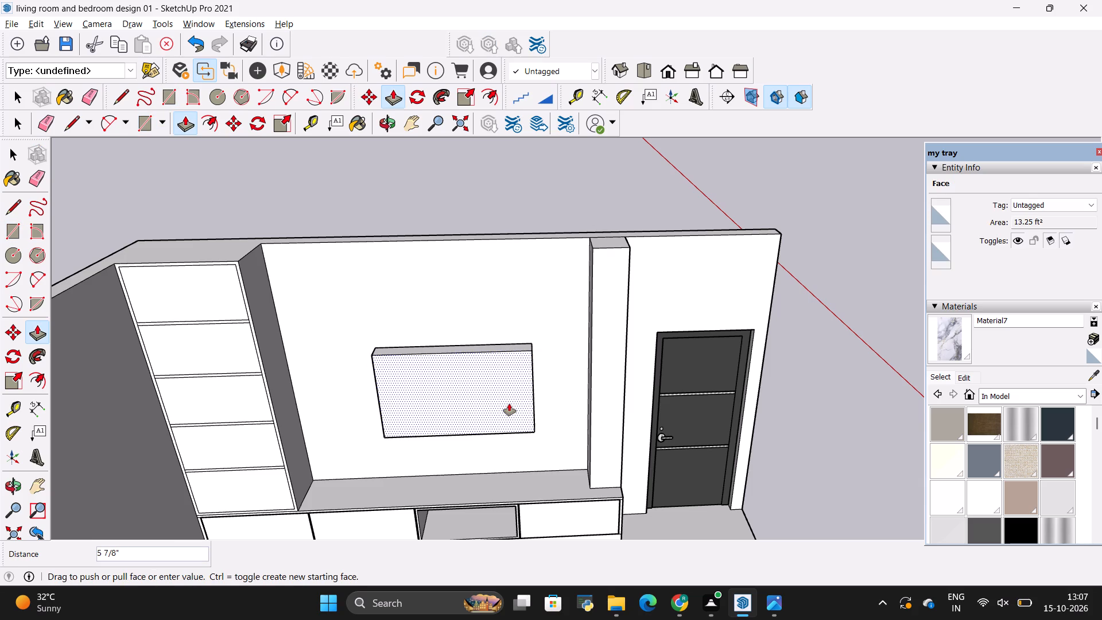
pyautogui.press('BackSpace')
pyautogui.write('2"')
pyautogui.press('Return')
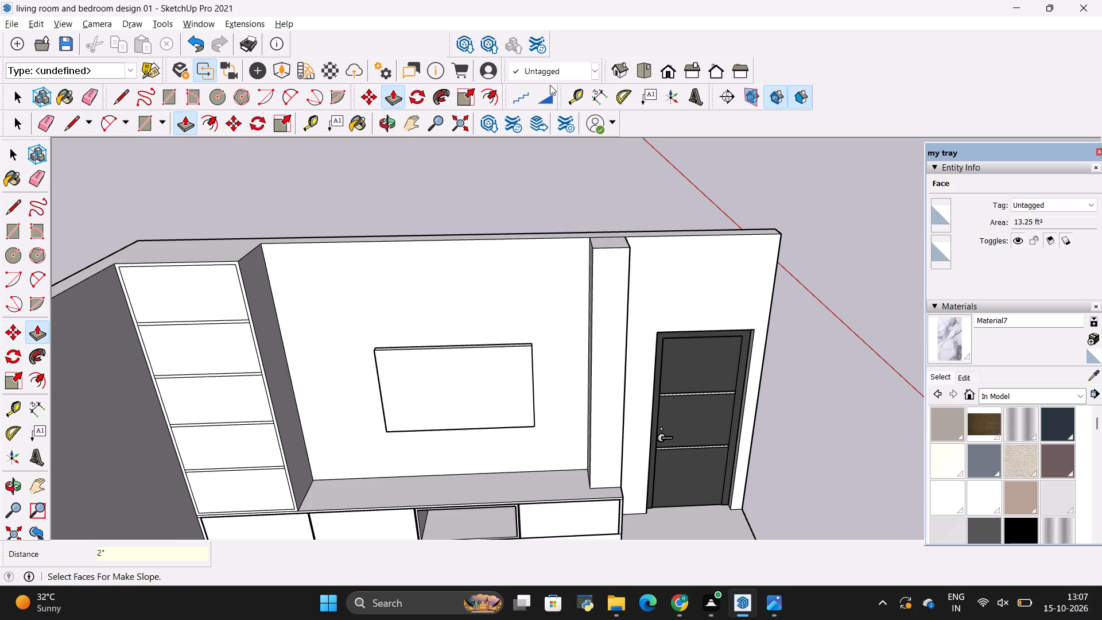
# Draw a small rectangle near the middle of the TV slab's front face and pull it out 2".
pyautogui.scroll(6, 553, 309)
pyautogui.scroll(-4, 500, 259)
pyautogui.scroll(3, 409, 427)
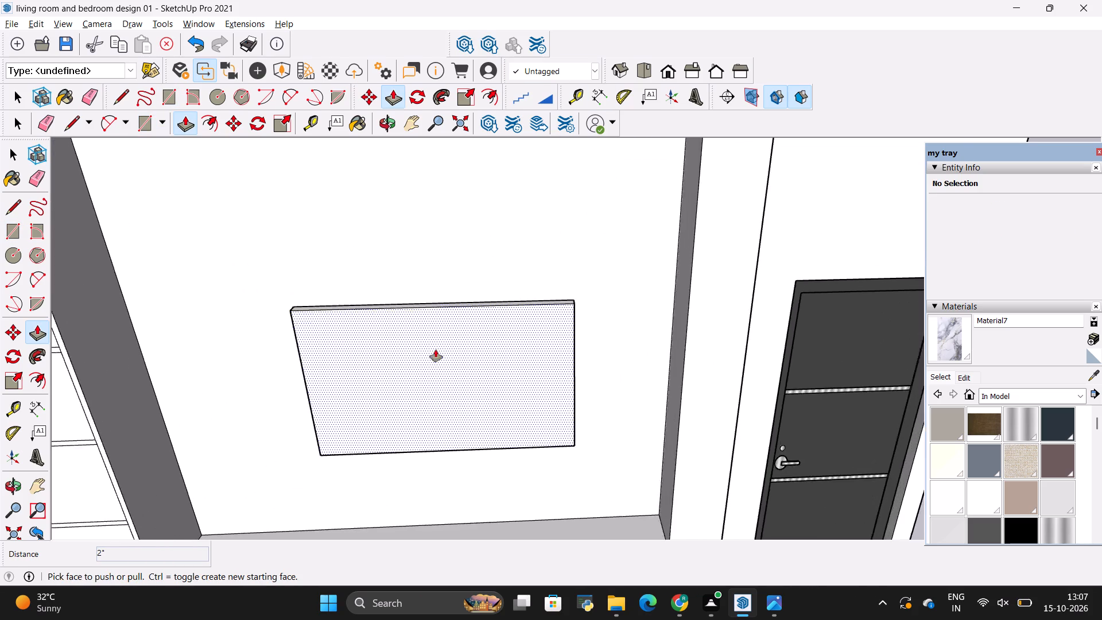
pyautogui.scroll(2, 436, 350)
pyautogui.press('r')
pyautogui.click(396, 381)
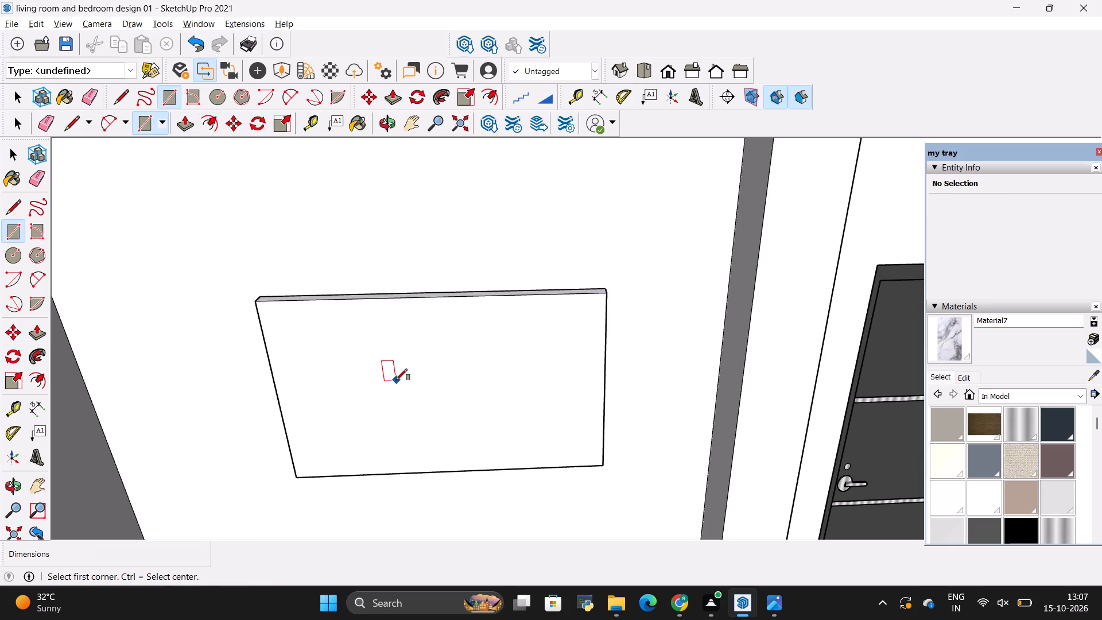
pyautogui.click(484, 413)
pyautogui.press('p')
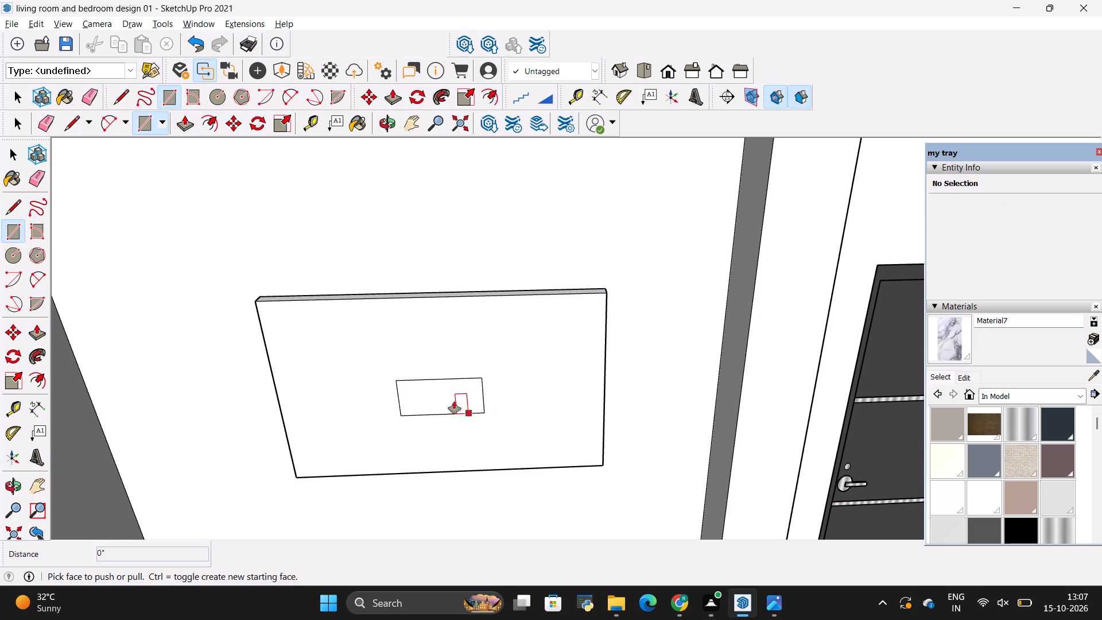
pyautogui.click(454, 401)
pyautogui.press('BackSpace')
pyautogui.write('2"')
pyautogui.press('Return')
# Select the whole TV slab with its small raised block and make them a group.
pyautogui.press('space')
pyautogui.tripleClick(471, 351)
pyautogui.click(471, 351)
pyautogui.rightClick(471, 351)
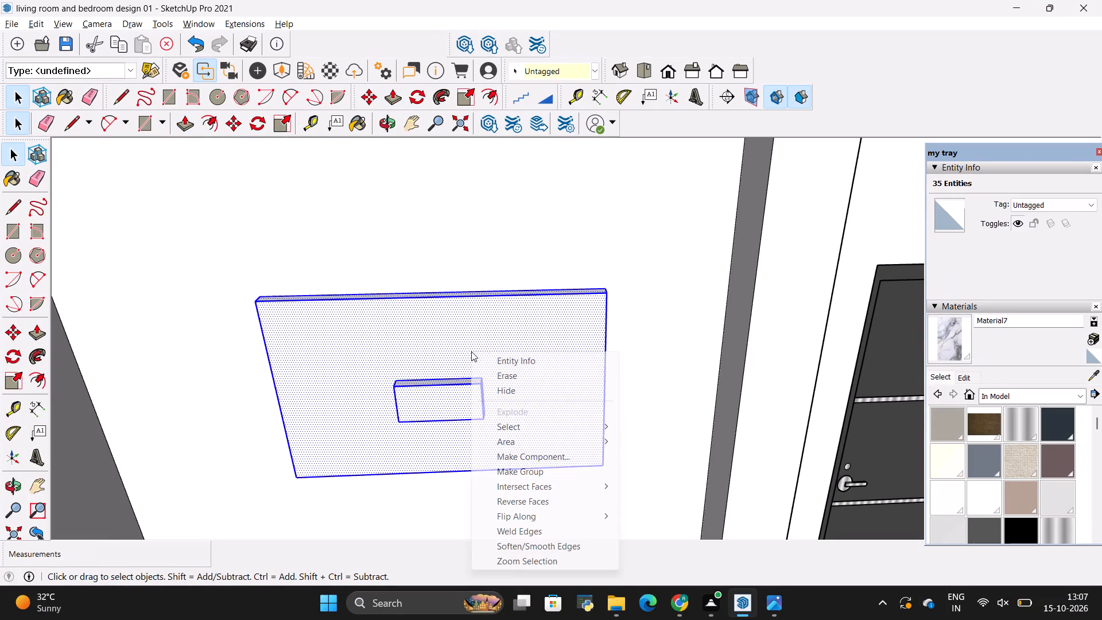
pyautogui.click(536, 474)
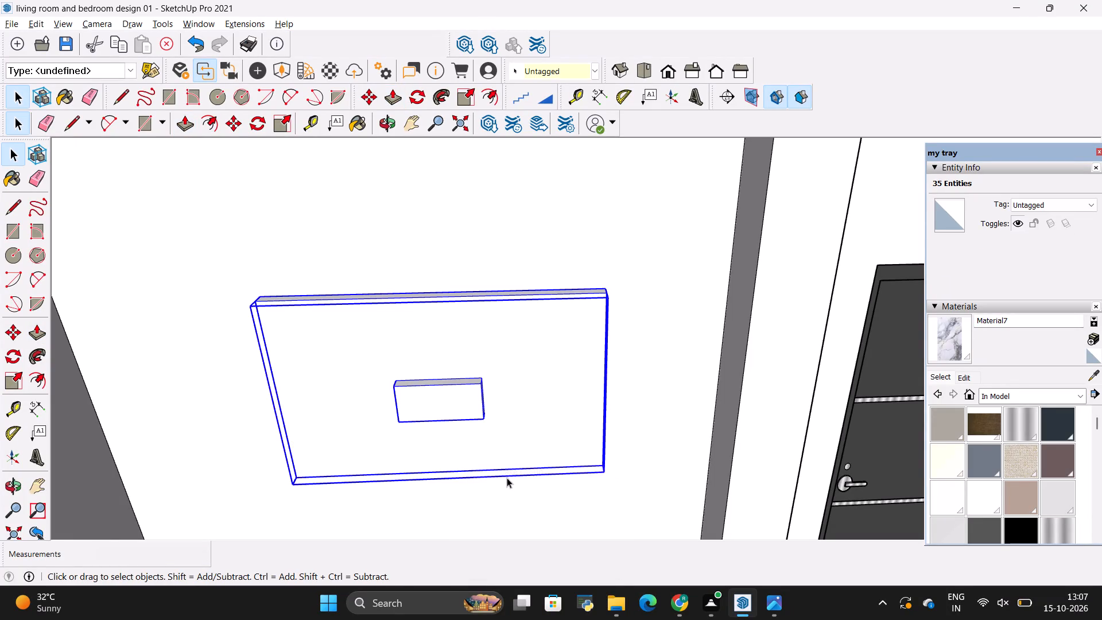
# Move the TV group off the wall to the open space outside the room, about 17' 6" away.
pyautogui.press('m')
pyautogui.click(604, 282)
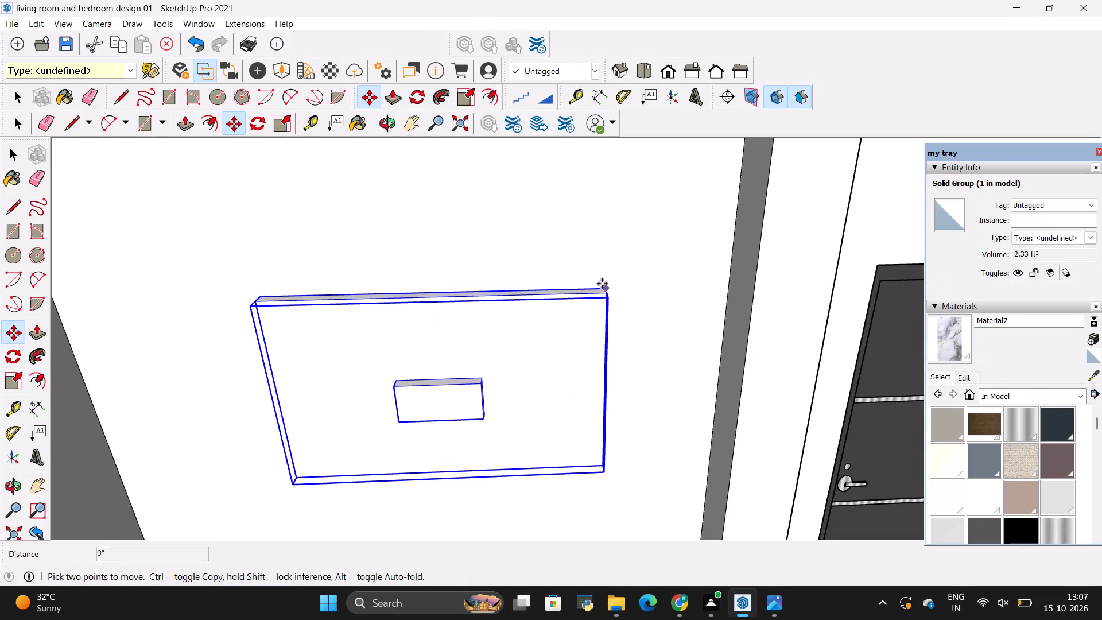
pyautogui.scroll(-20, 362, 392)
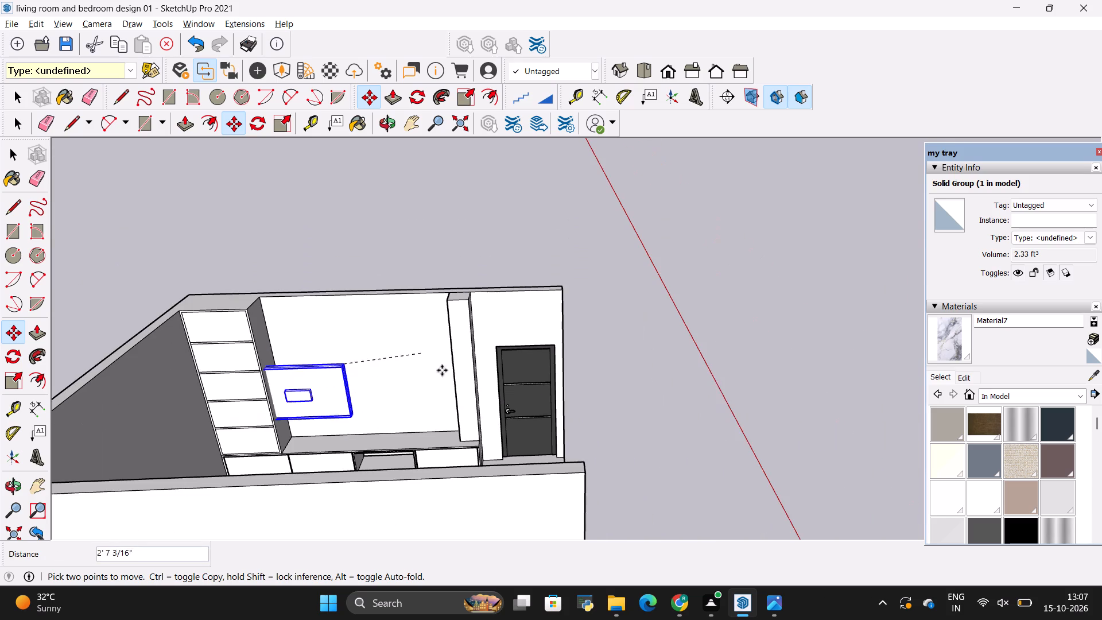
pyautogui.click(771, 362)
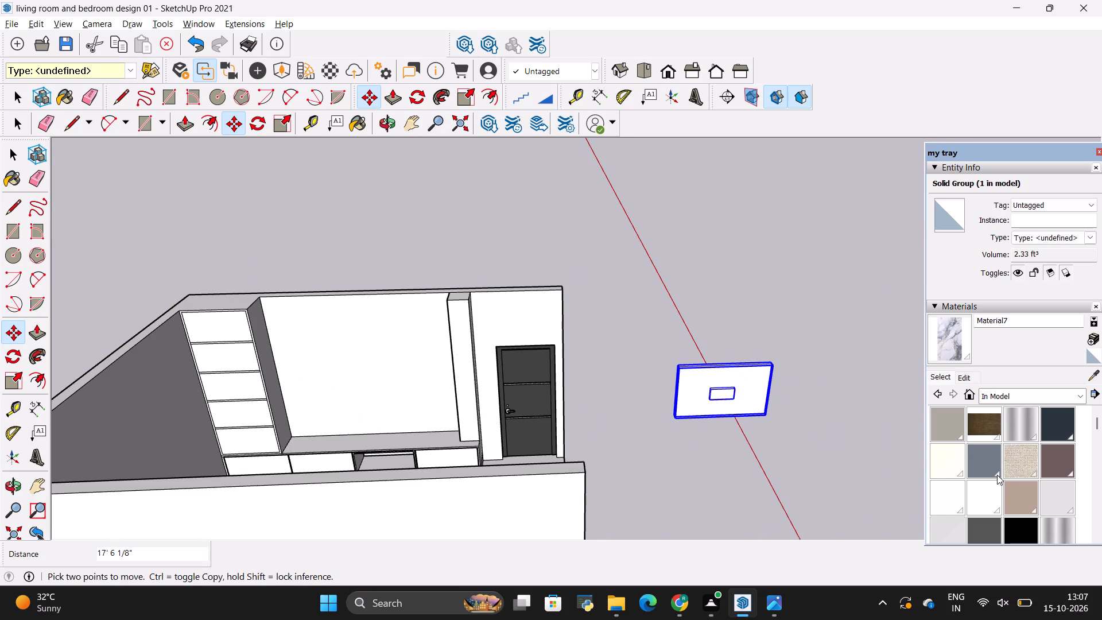
# Paint the whole TV group with the black material [Color_009]1.
pyautogui.click(1019, 536)
pyautogui.click(724, 399)
pyautogui.press('space')
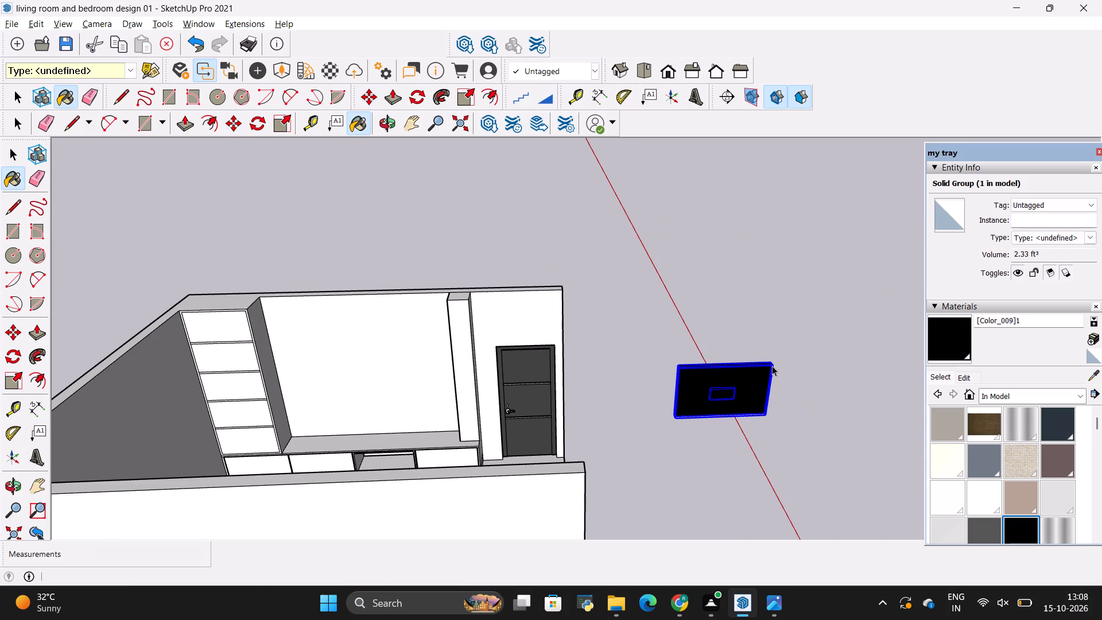
pyautogui.click(773, 348)
# Rotate the TV group 180° about the vertical axis so its small raised block faces the wall.
pyautogui.click(732, 374)
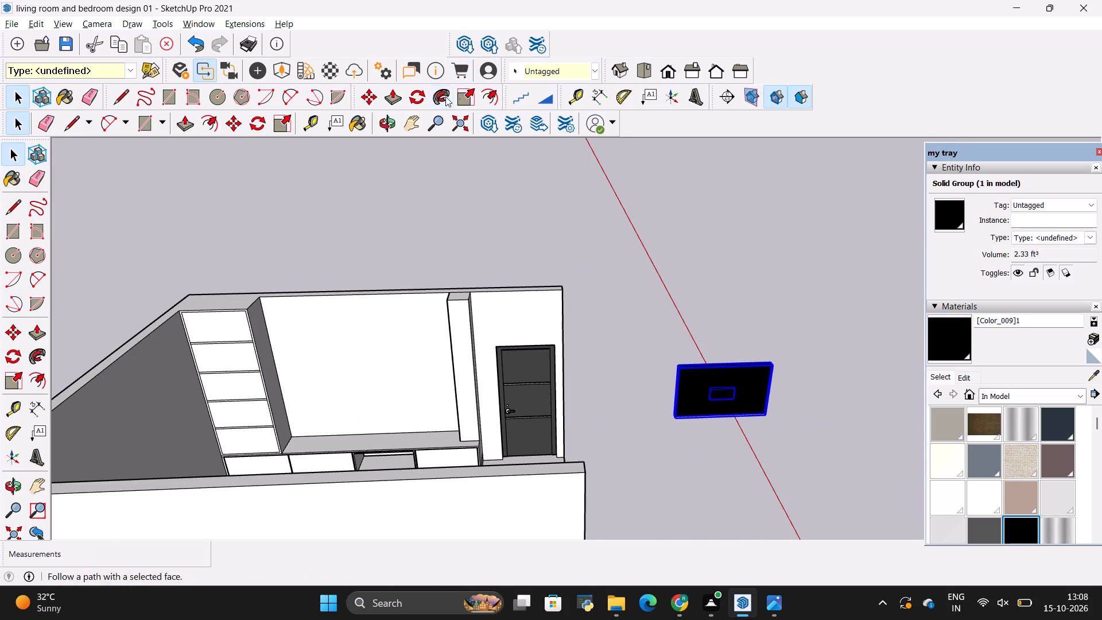
pyautogui.click(417, 96)
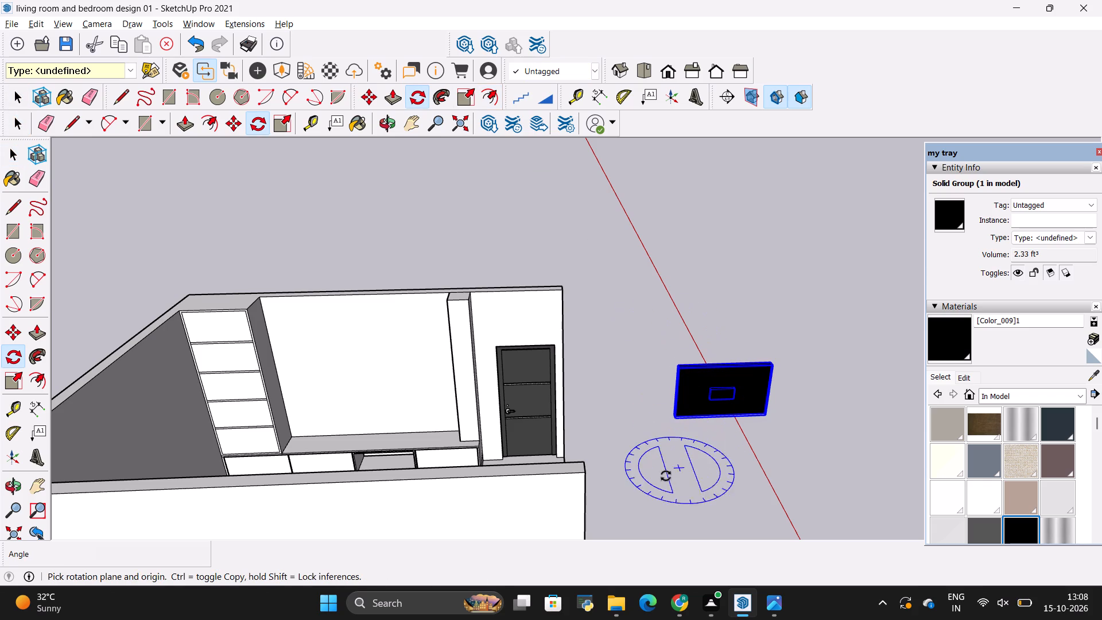
pyautogui.click(658, 443)
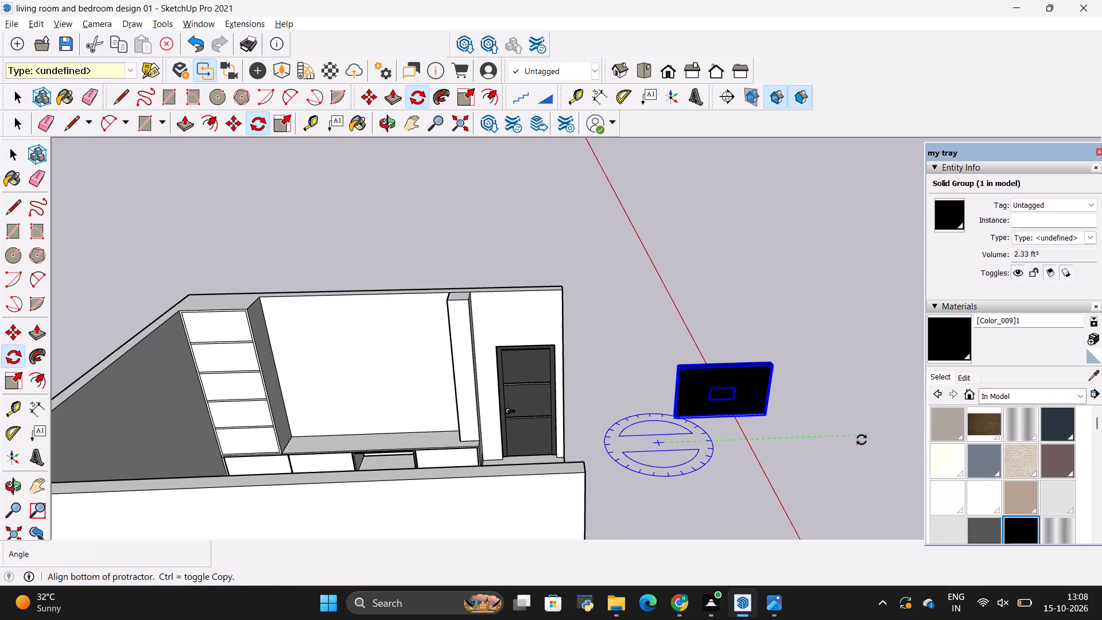
pyautogui.click(862, 440)
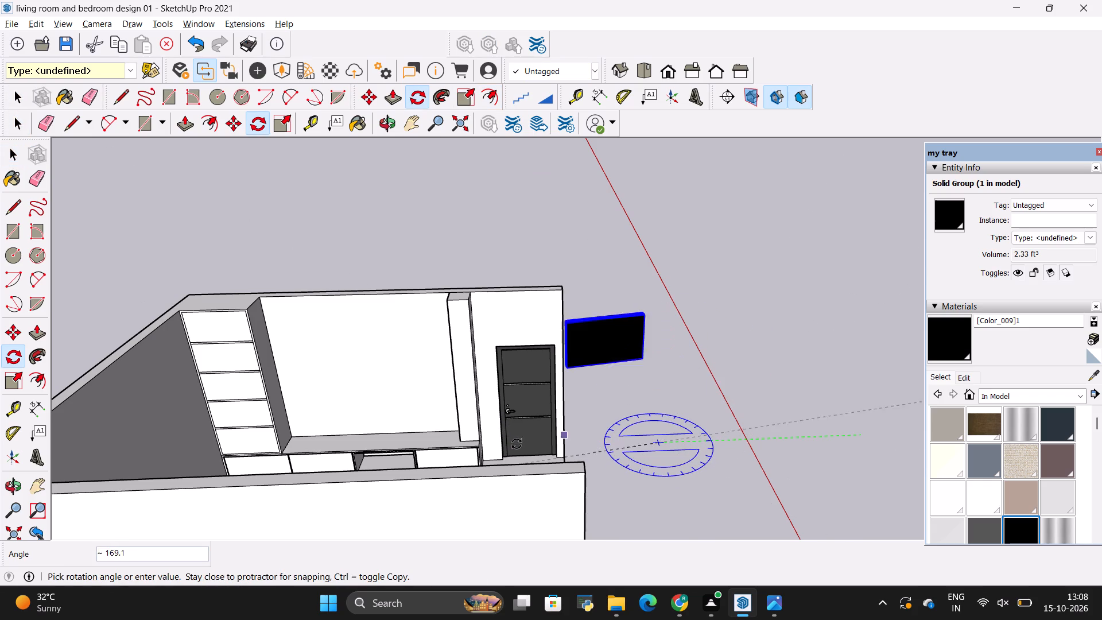
pyautogui.scroll(-11, 449, 396)
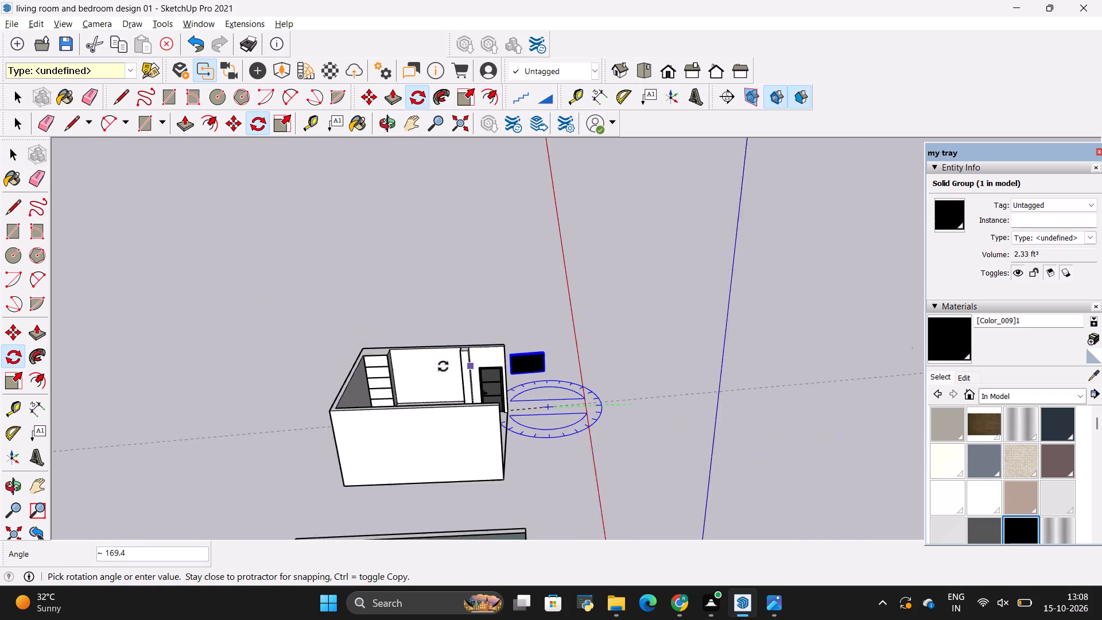
pyautogui.click(193, 413)
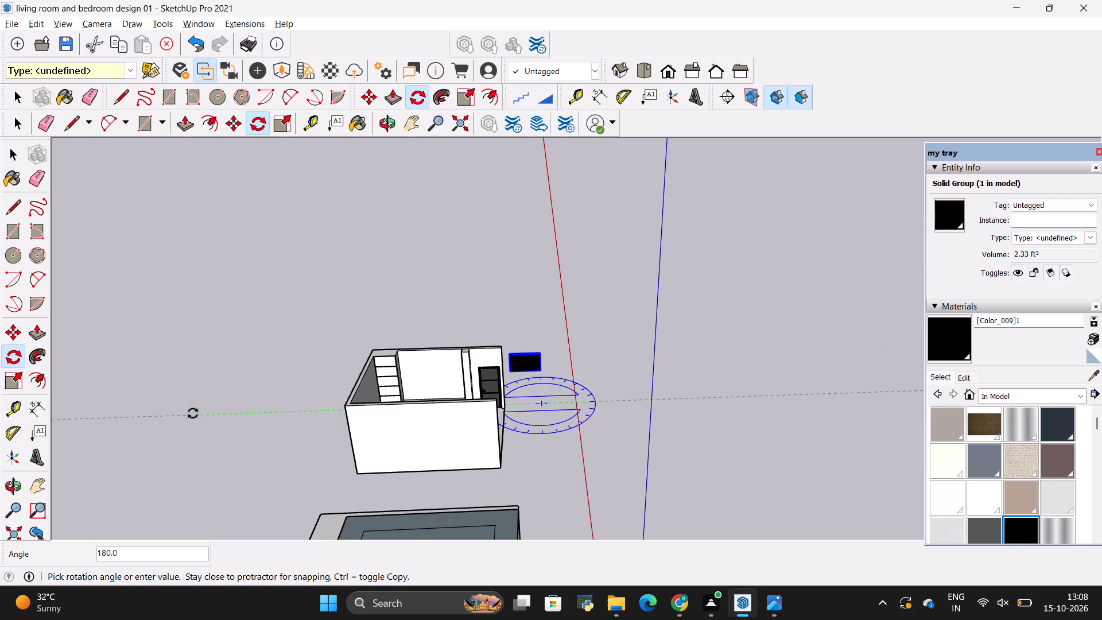
pyautogui.press('space')
pyautogui.click(270, 395)
# Move the rotated TV group back by its top back corner onto the wall above the console, then clear the selection.
pyautogui.scroll(2, 585, 390)
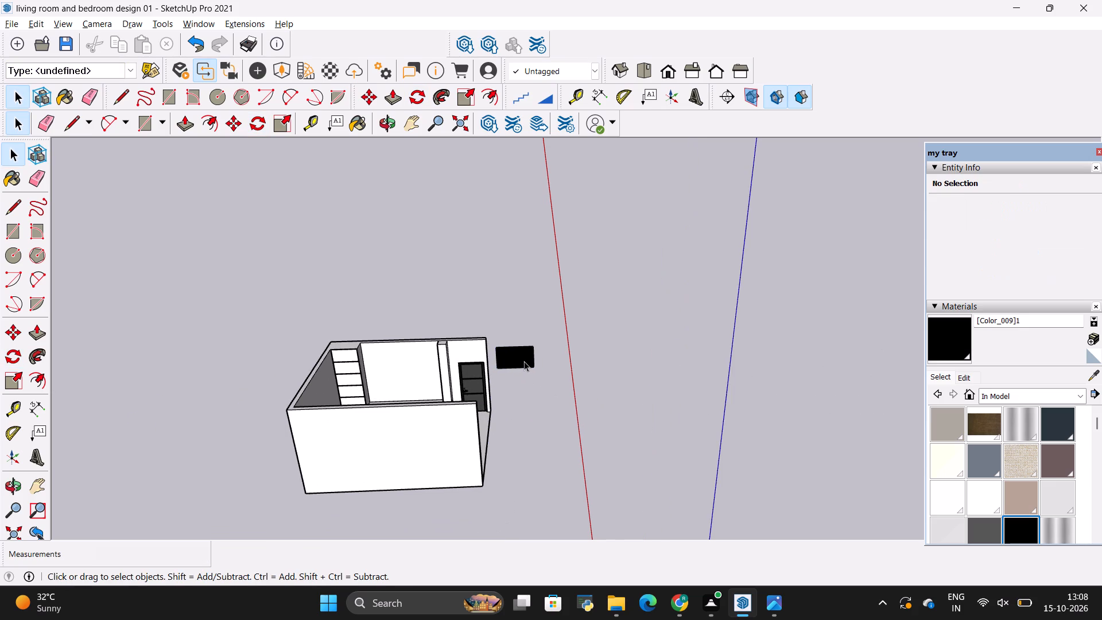
pyautogui.click(524, 361)
pyautogui.scroll(10, 522, 361)
pyautogui.scroll(3, 523, 267)
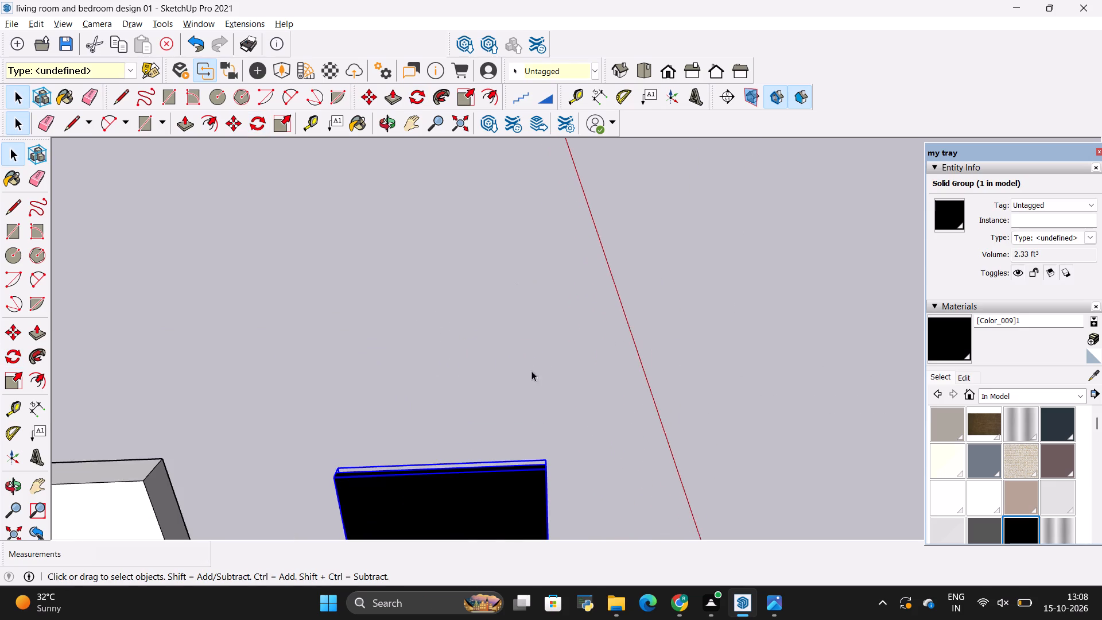
pyautogui.scroll(-2, 537, 361)
pyautogui.scroll(6, 507, 495)
pyautogui.press('m')
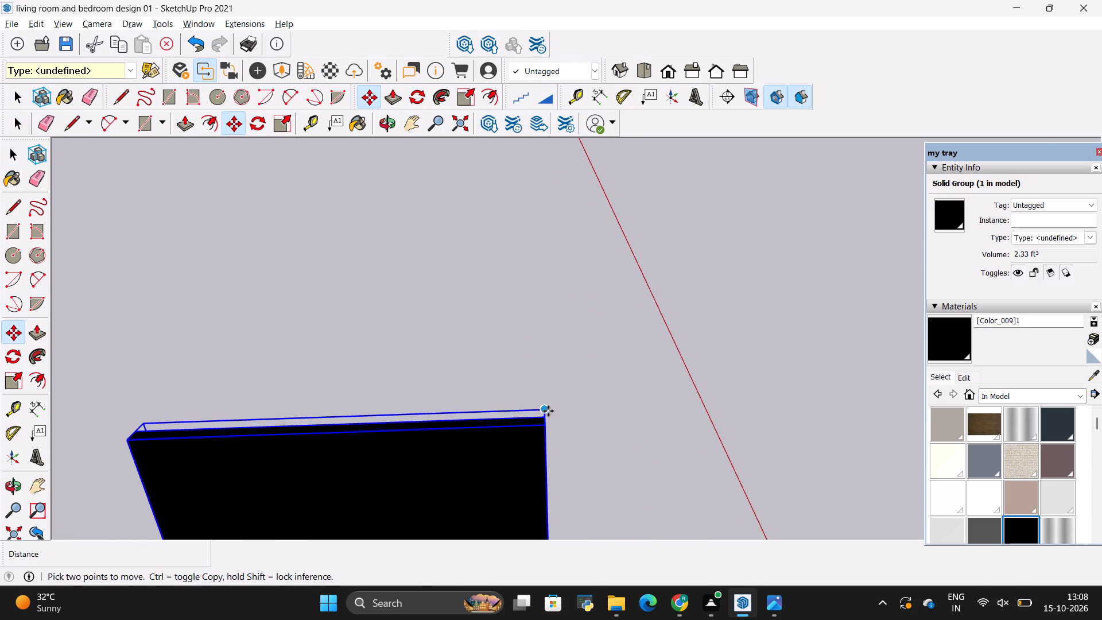
pyautogui.click(548, 411)
pyautogui.scroll(-9, 752, 388)
pyautogui.scroll(5, 398, 453)
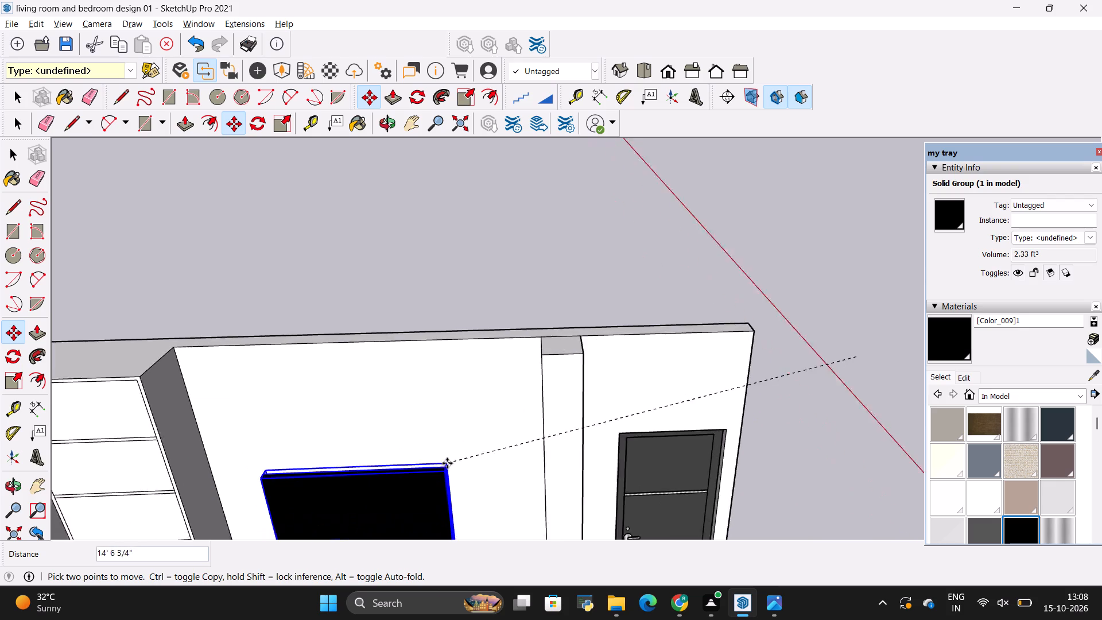
pyautogui.scroll(3, 447, 463)
pyautogui.click(458, 456)
pyautogui.press('space')
pyautogui.moveTo(466, 363); pyautogui.dragTo(466, 356)
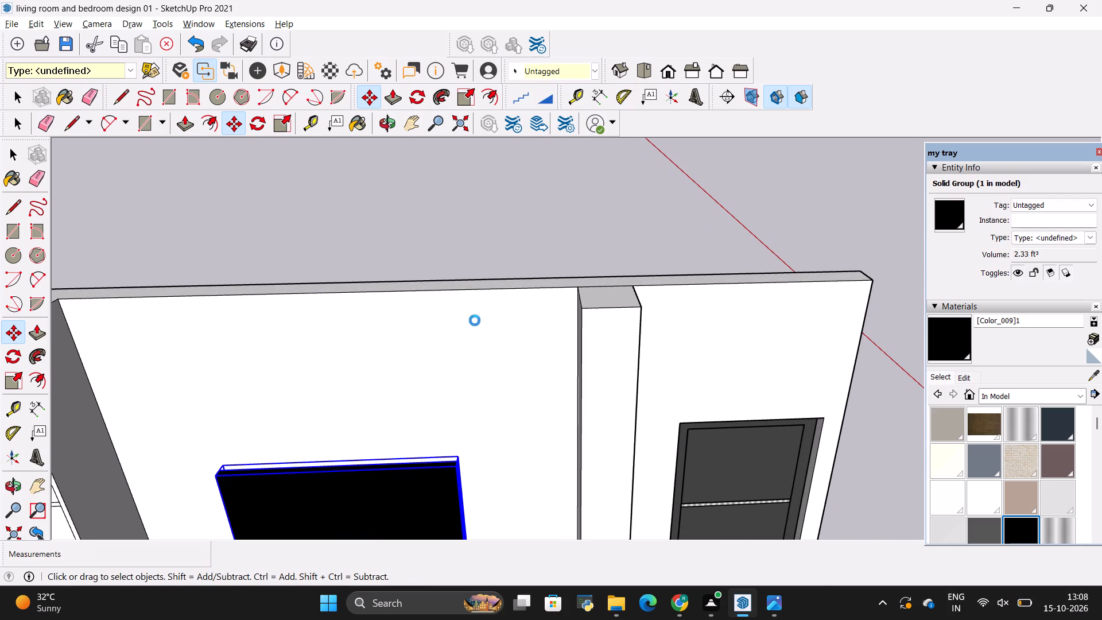
pyautogui.scroll(-5, 479, 297)
pyautogui.press('space')
pyautogui.click(480, 249)
pyautogui.click(478, 249)
pyautogui.press('space')
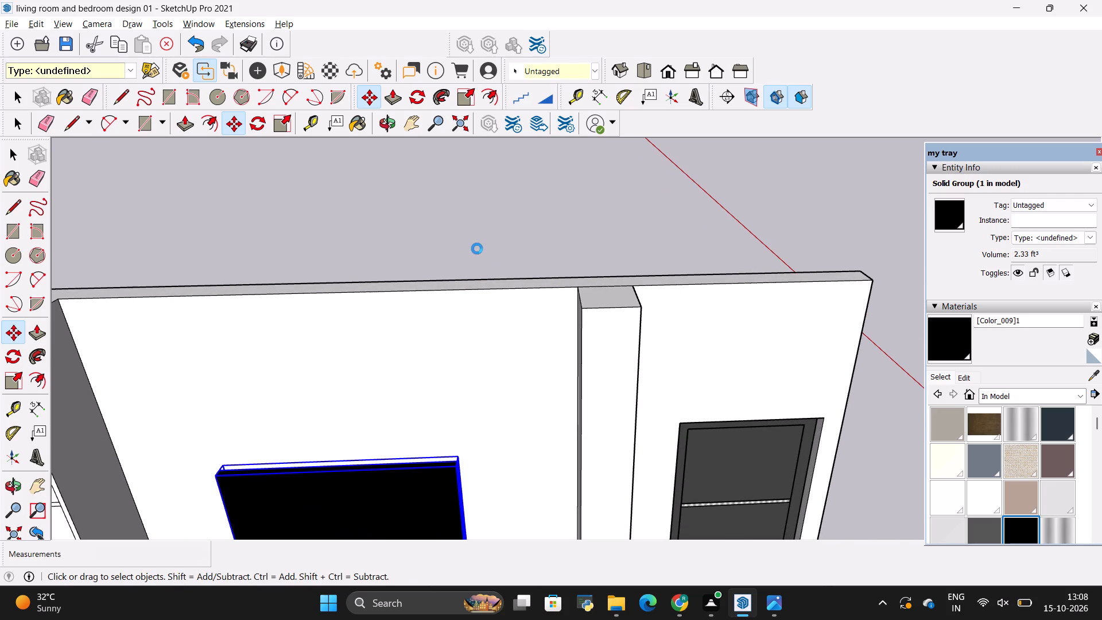
pyautogui.click(477, 249)
pyautogui.doubleClick(474, 250)
pyautogui.click(473, 250)
# Open the room group with the walls, shelving and console for editing.
pyautogui.scroll(-7, 475, 247)
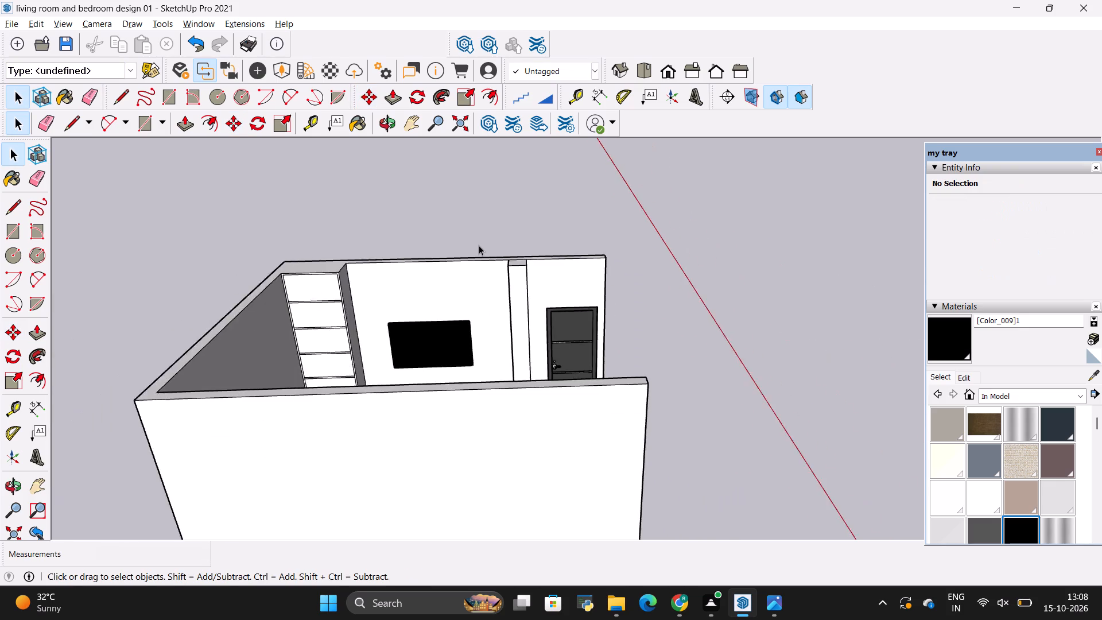
pyautogui.scroll(-3, 479, 245)
pyautogui.scroll(16, 453, 377)
pyautogui.moveTo(561, 366); pyautogui.dragTo(325, 321, button='middle')
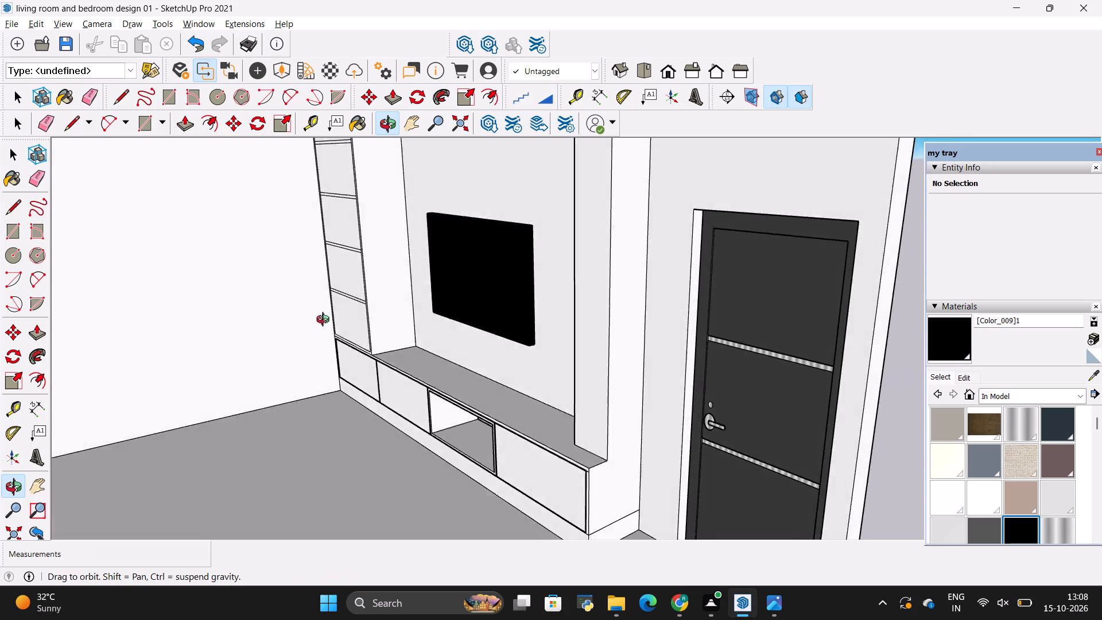
pyautogui.moveTo(325, 321); pyautogui.dragTo(424, 381, button='middle')
pyautogui.scroll(1, 424, 382)
pyautogui.scroll(-8, 430, 382)
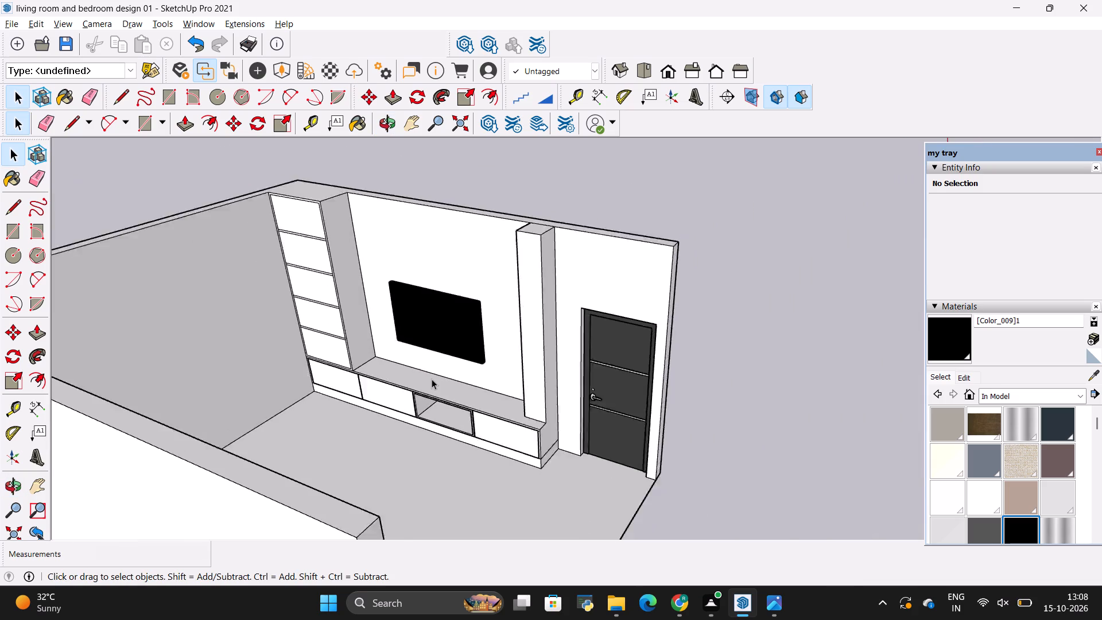
pyautogui.scroll(-2, 432, 379)
pyautogui.doubleClick(476, 390)
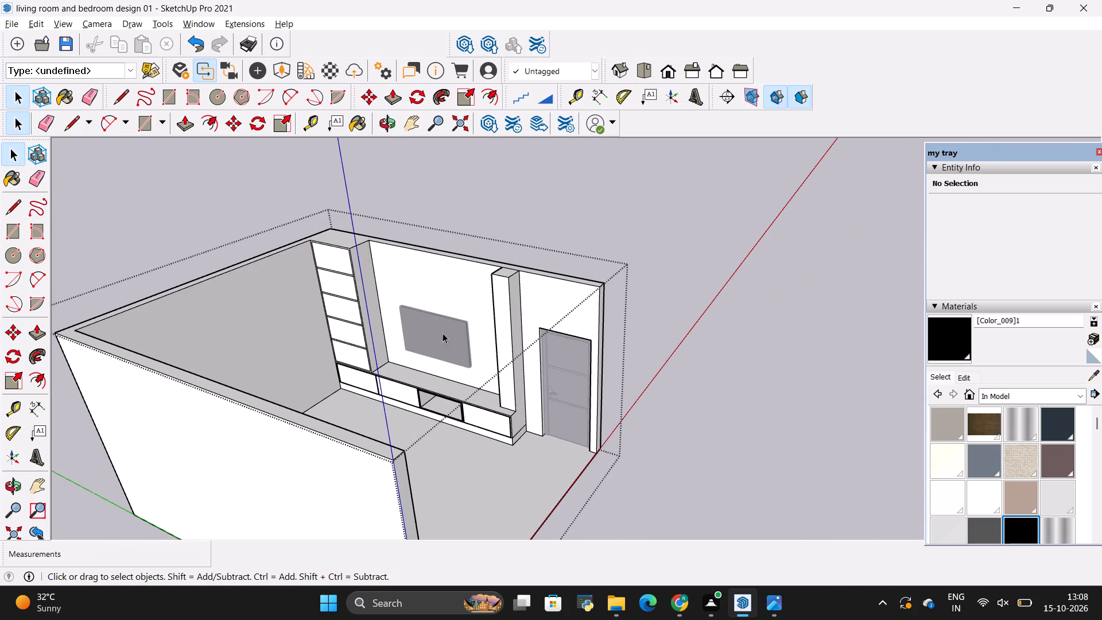
pyautogui.scroll(1, 495, 292)
pyautogui.moveTo(489, 480); pyautogui.dragTo(436, 408, button='middle')
# After checking the reference photo, create a material from the brown wood image 59e071f15fddd77fa5c9c8163eee91a8.jpg with a texture height of 15'.
pyautogui.hotkey('alt', 'Tab')
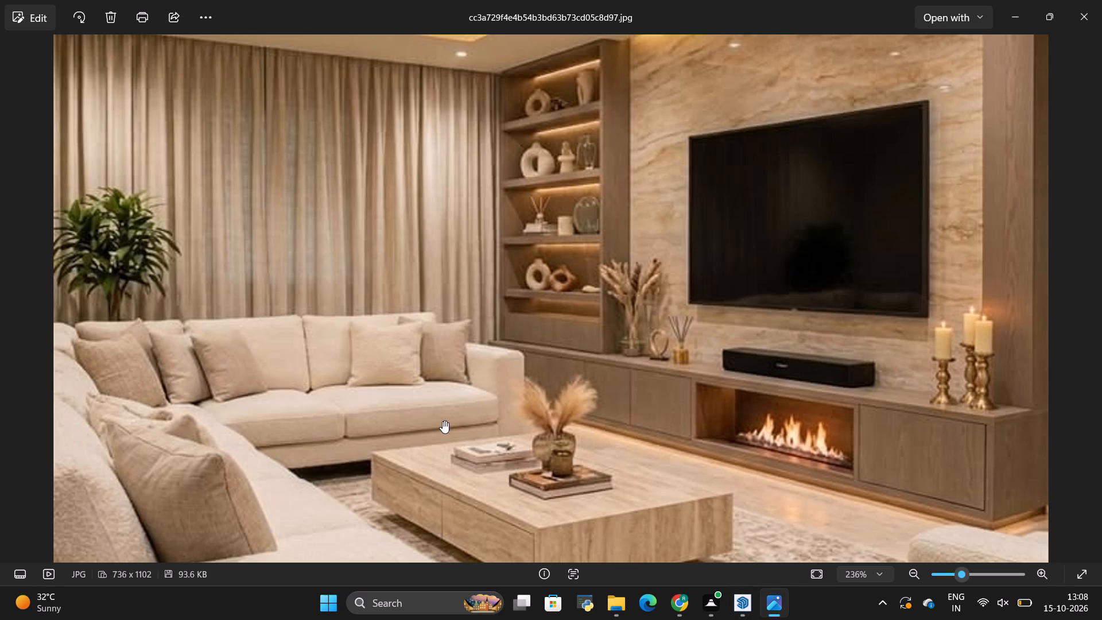
pyautogui.hotkey('alt', 'Tab')
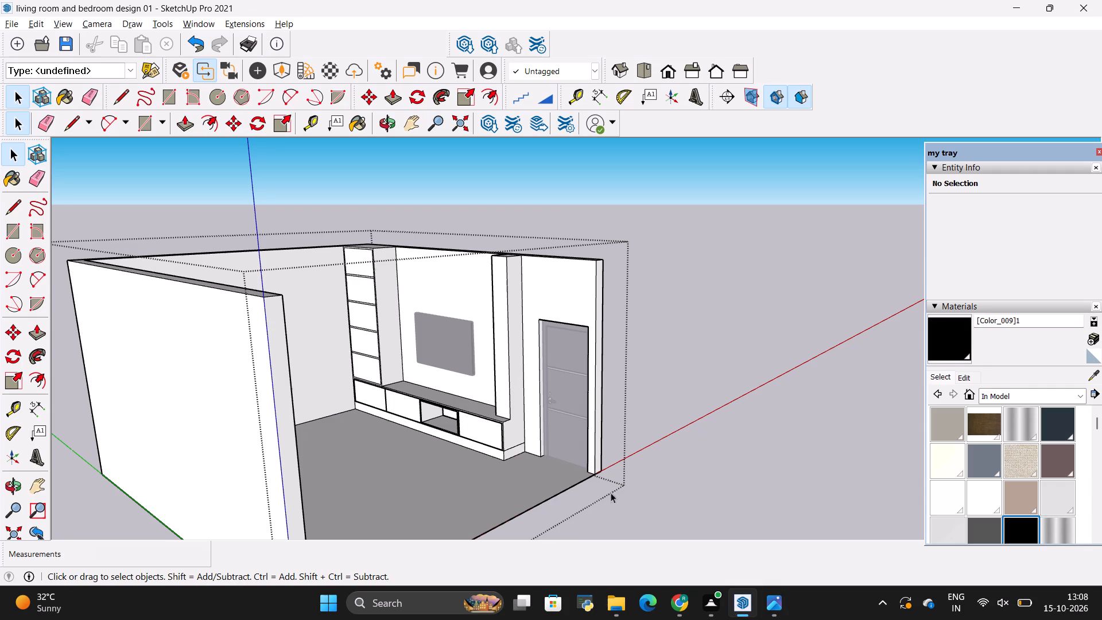
pyautogui.hotkey('alt', 'Tab')
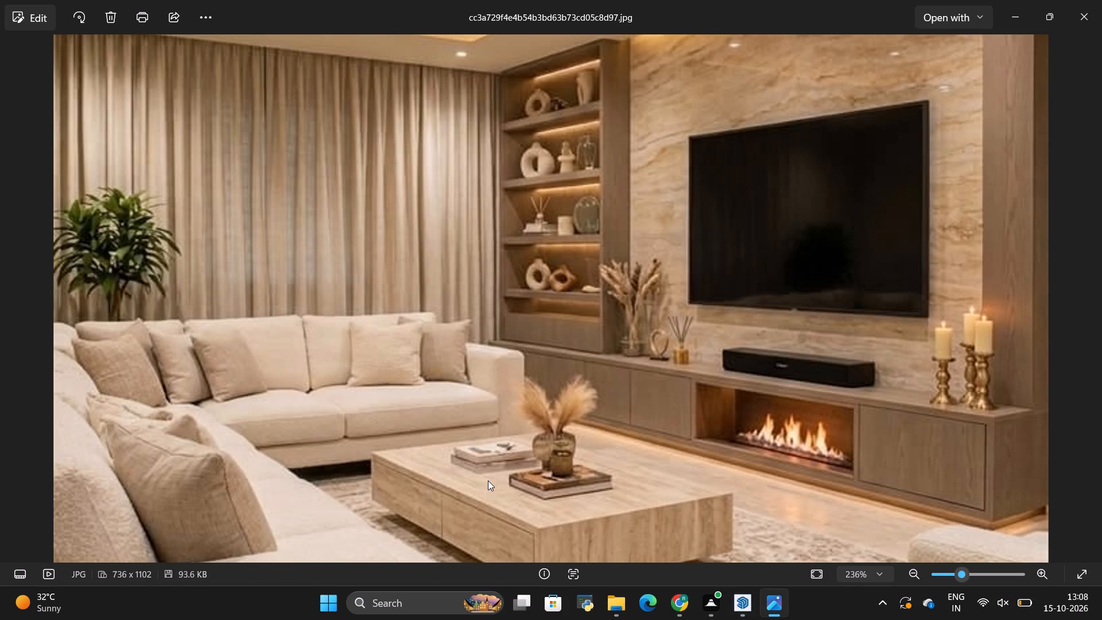
pyautogui.hotkey('alt', 'Tab')
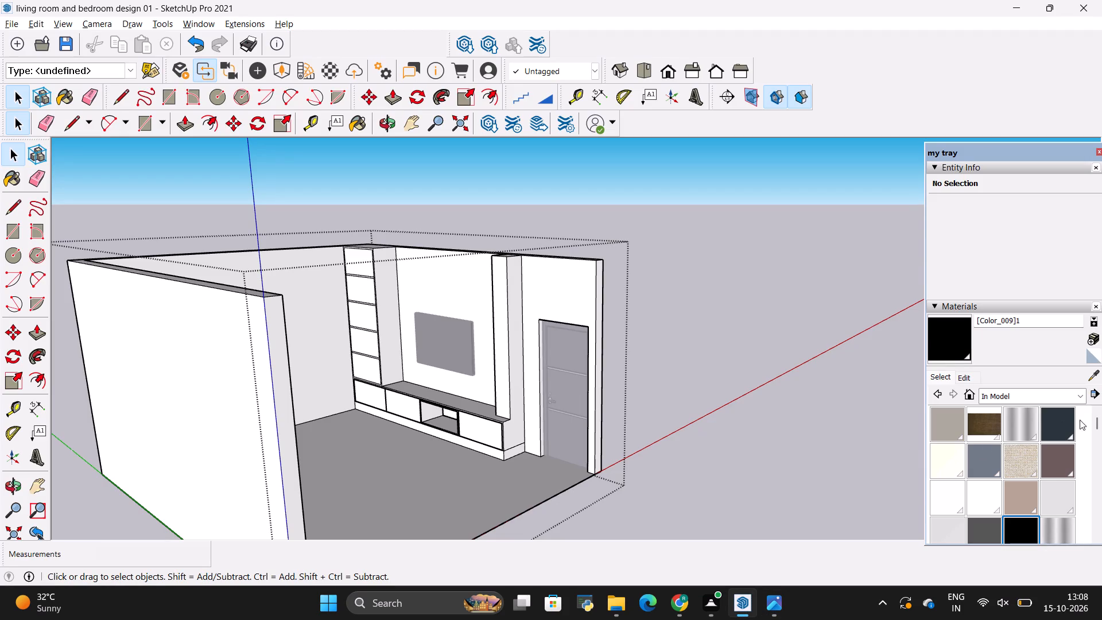
pyautogui.scroll(-1, 999, 462)
pyautogui.click(1094, 343)
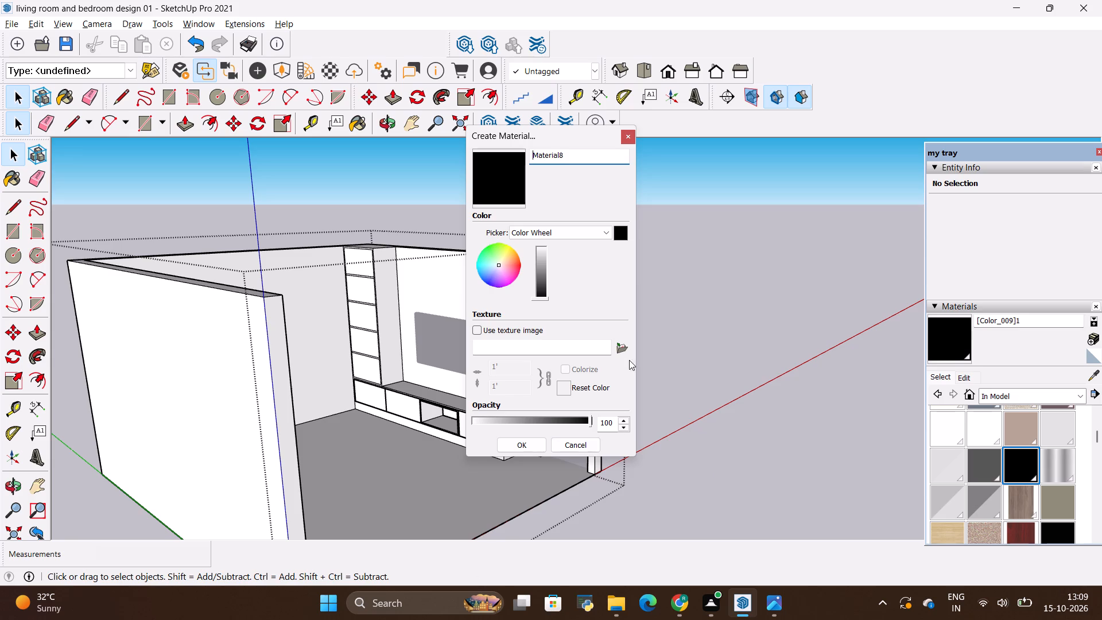
pyautogui.click(622, 345)
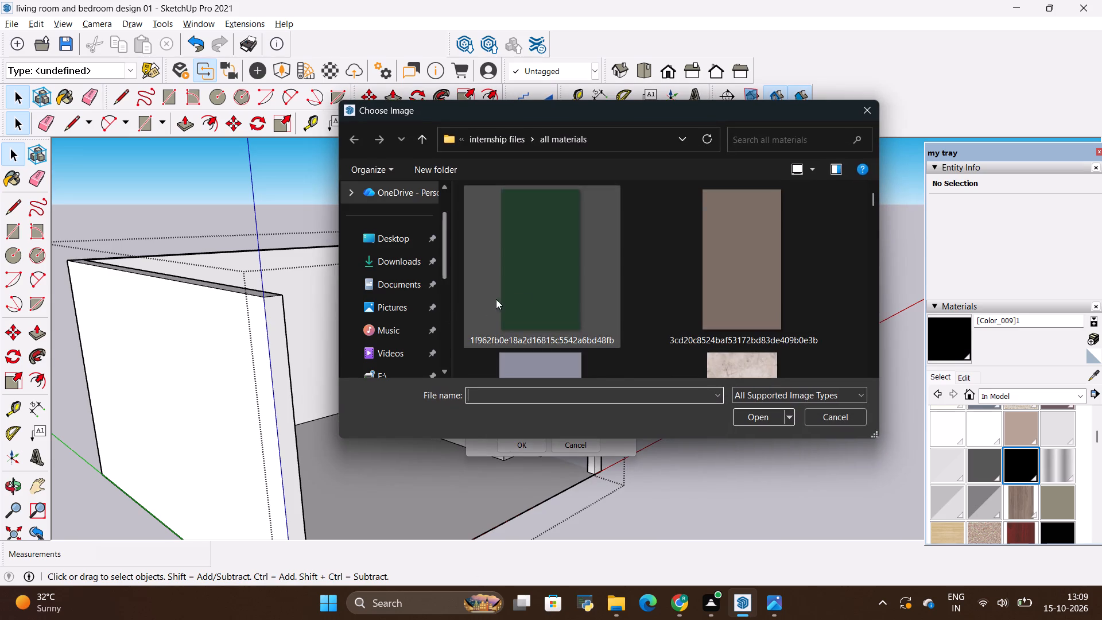
pyautogui.scroll(-6, 587, 300)
pyautogui.scroll(2, 600, 297)
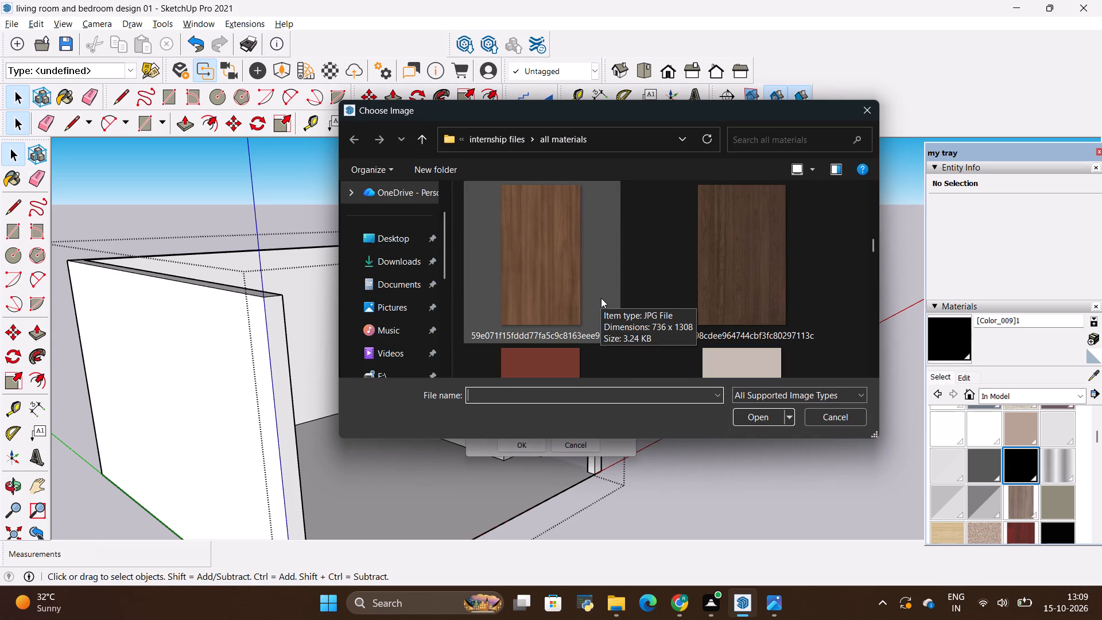
pyautogui.click(573, 291)
pyautogui.click(744, 418)
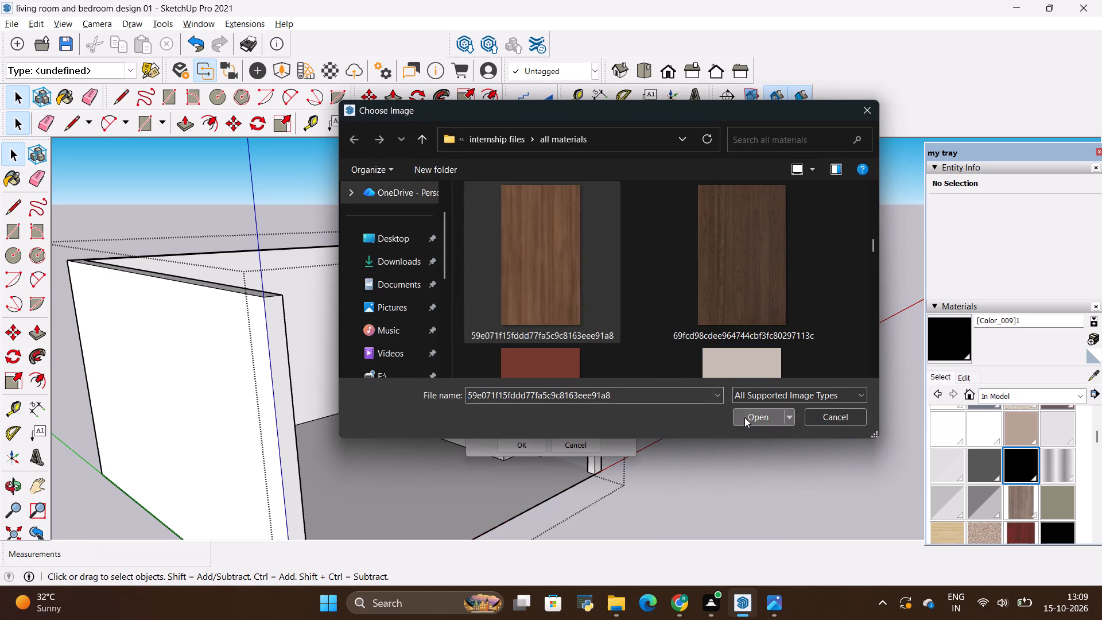
pyautogui.click(514, 386)
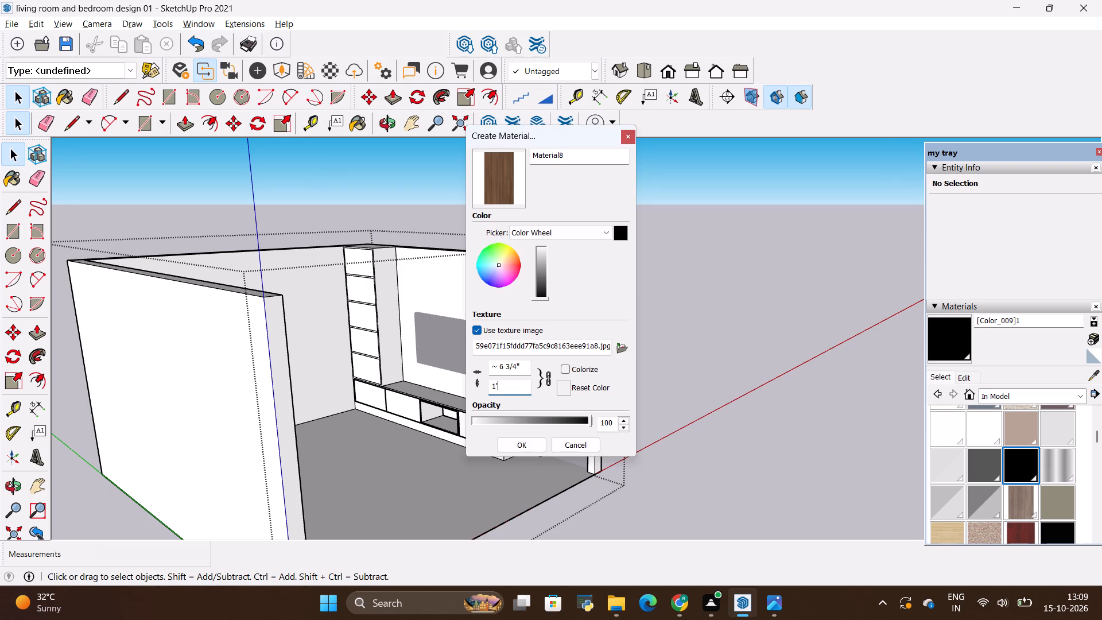
pyautogui.press('BackSpace')
pyautogui.write("5'")
pyautogui.press('Return')
pyautogui.click(530, 449)
# Paint the front and side faces of the pillar between the TV and the door with the new brown wood material.
pyautogui.click(948, 331)
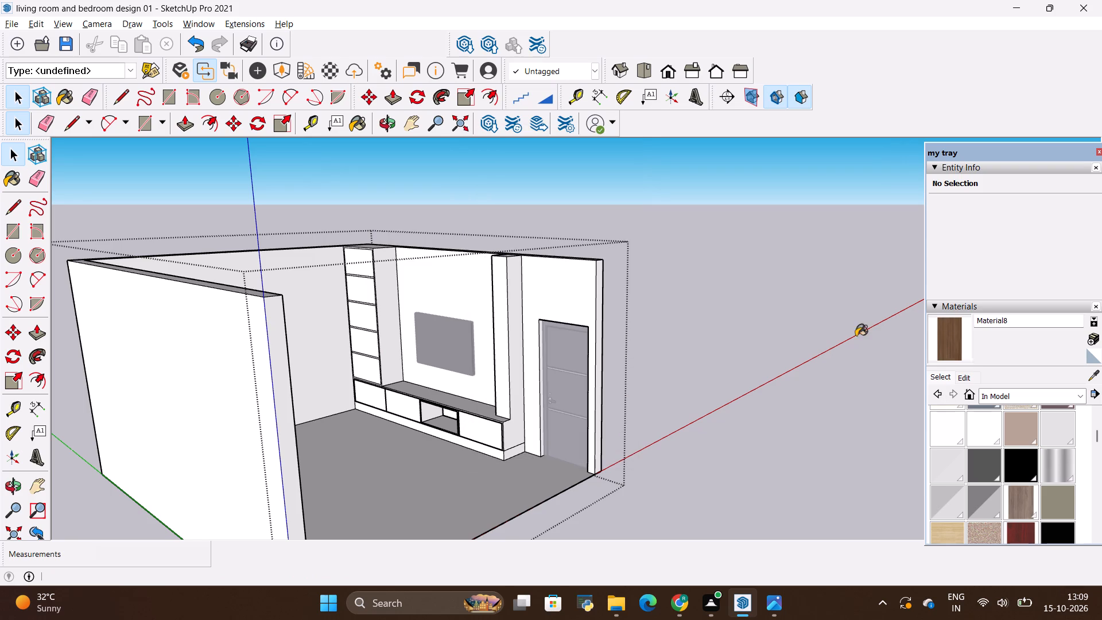
pyautogui.scroll(7, 475, 309)
pyautogui.click(524, 354)
pyautogui.click(558, 324)
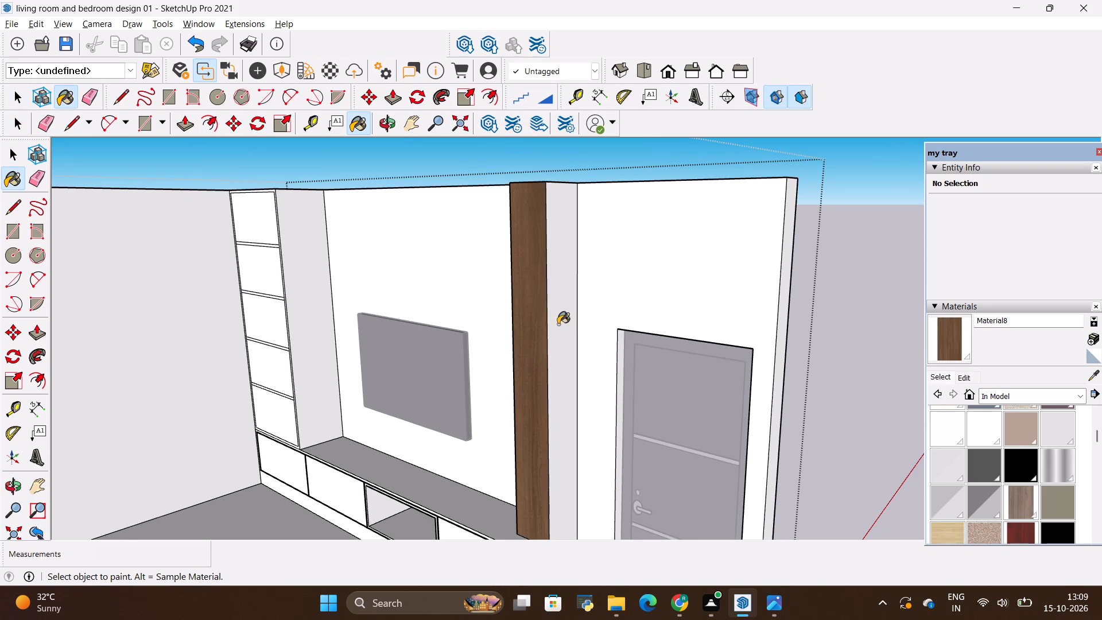
# Paint the console's drawer front nearest the pillar, its surrounding front frame and the console top with the brown wood material.
pyautogui.scroll(-4, 560, 312)
pyautogui.scroll(11, 507, 532)
pyautogui.click(545, 482)
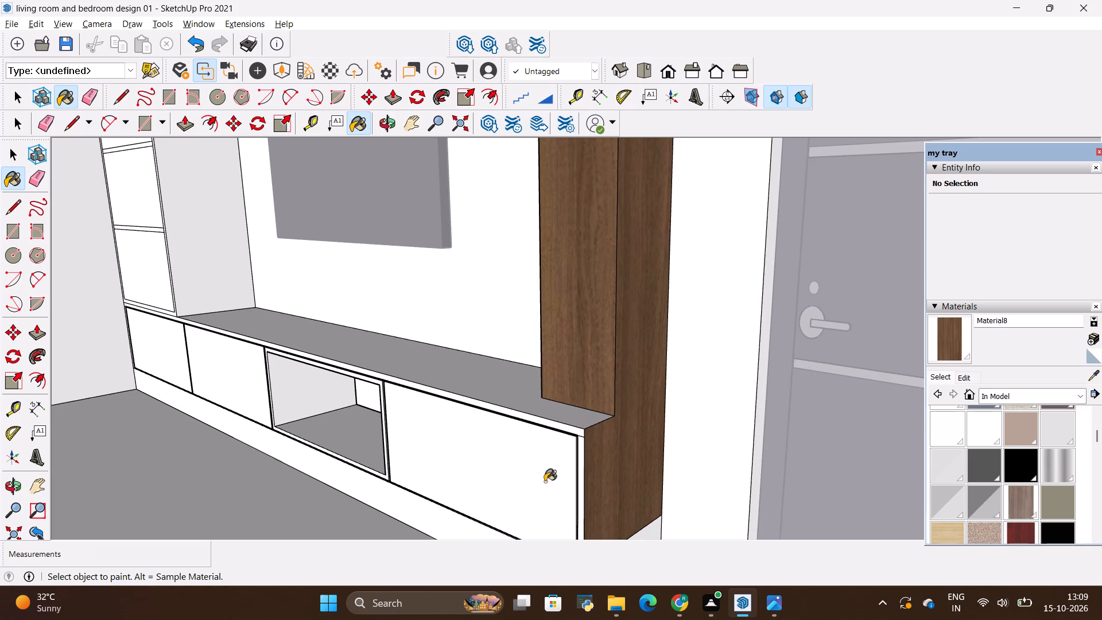
pyautogui.scroll(7, 555, 460)
pyautogui.click(602, 431)
pyautogui.click(603, 410)
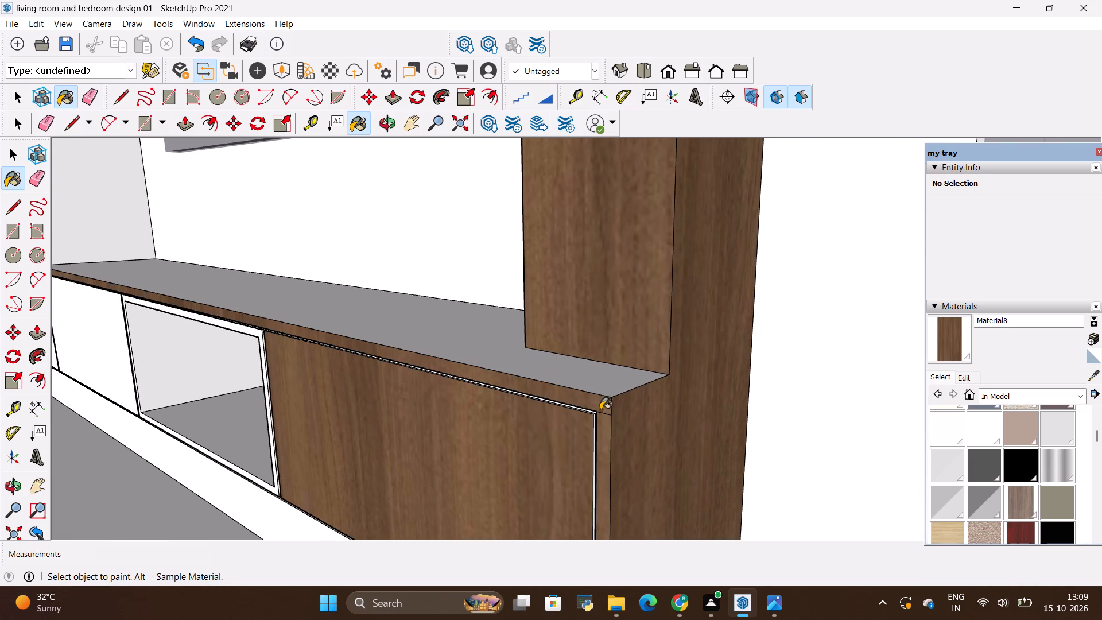
pyautogui.scroll(1, 603, 387)
pyautogui.click(606, 379)
pyautogui.scroll(-5, 610, 391)
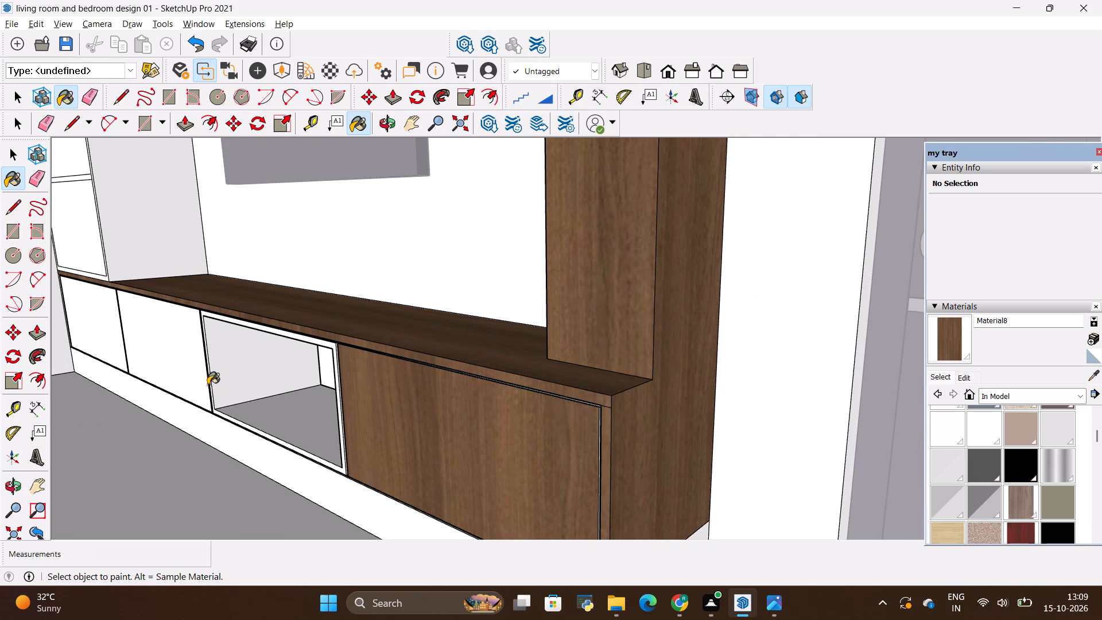
# Paint the console's open niche and its frame, the plinth front and the two remaining drawer fronts with the brown wood material.
pyautogui.click(266, 361)
pyautogui.click(289, 416)
pyautogui.click(294, 476)
pyautogui.moveTo(292, 414); pyautogui.dragTo(301, 414, button='middle')
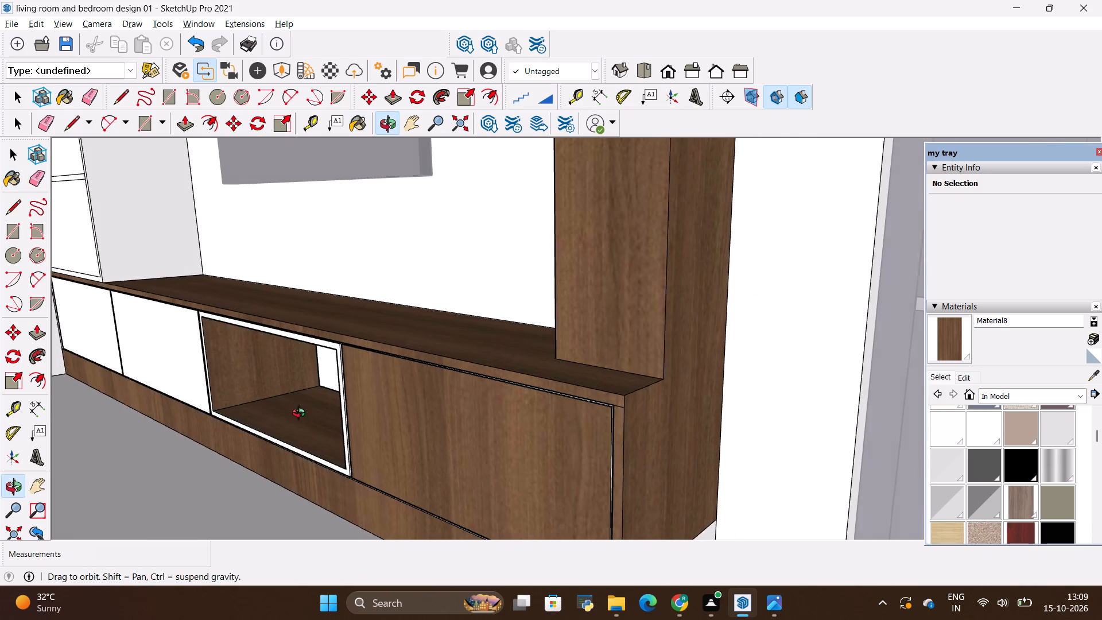
pyautogui.moveTo(301, 414); pyautogui.dragTo(399, 410, button='middle')
pyautogui.click(398, 404)
pyautogui.scroll(4, 469, 374)
pyautogui.click(487, 355)
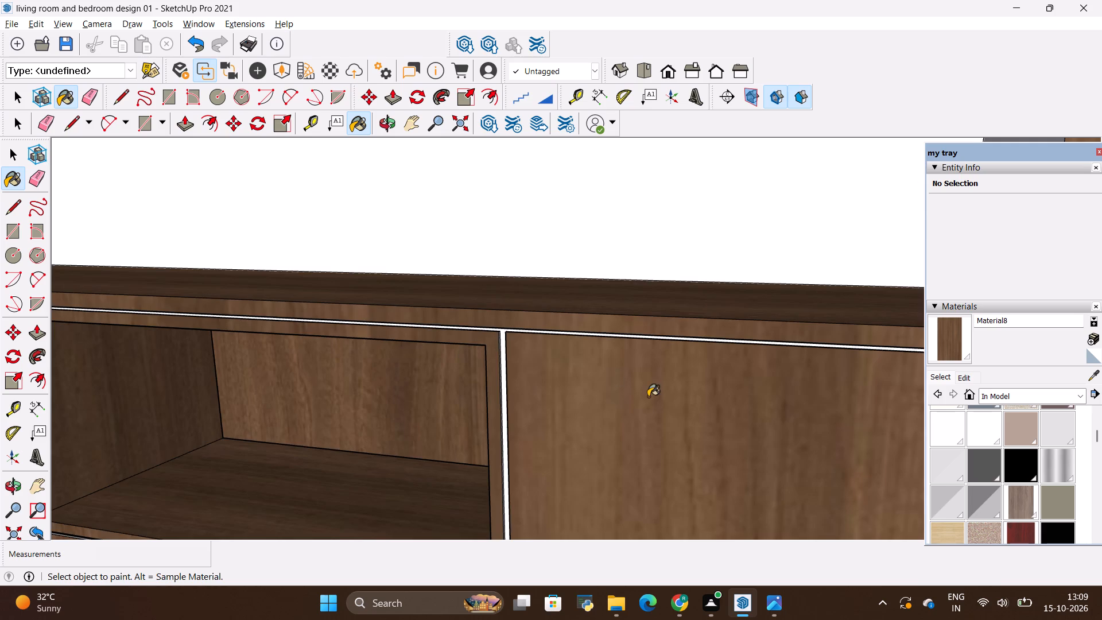
pyautogui.scroll(-9, 648, 396)
pyautogui.click(298, 396)
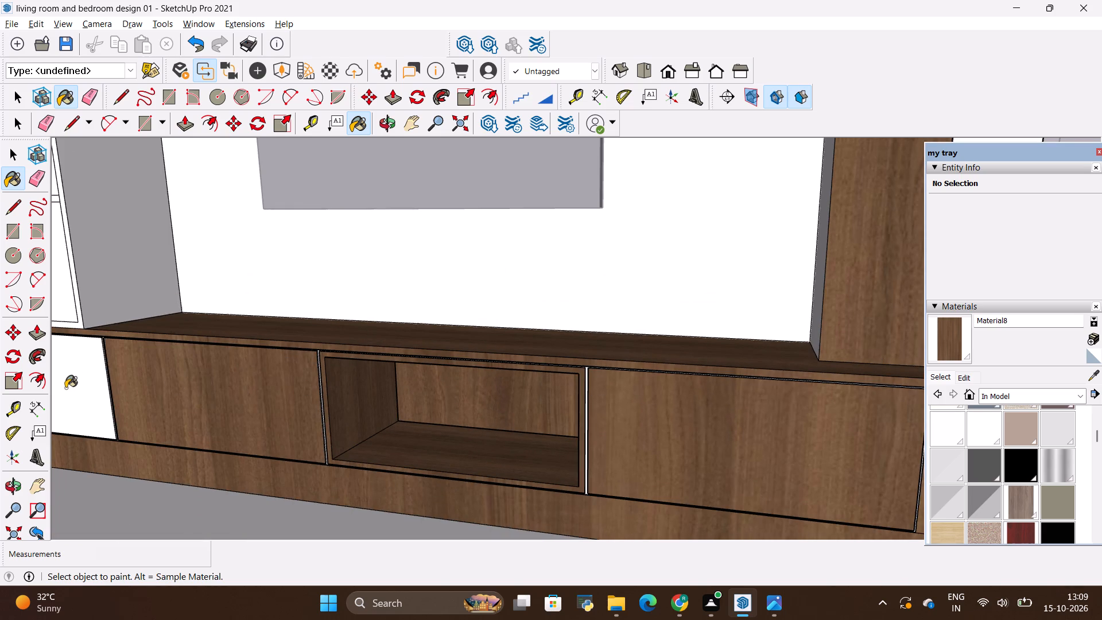
pyautogui.click(65, 388)
# Paint the tall shelving unit's side face and its five front compartment faces with the brown wood material.
pyautogui.scroll(-10, 590, 440)
pyautogui.moveTo(542, 374); pyautogui.dragTo(360, 526, button='middle')
pyautogui.hotkey('alt', 'Tab')
pyautogui.hotkey('alt', 'Tab')
pyautogui.scroll(-6, 364, 524)
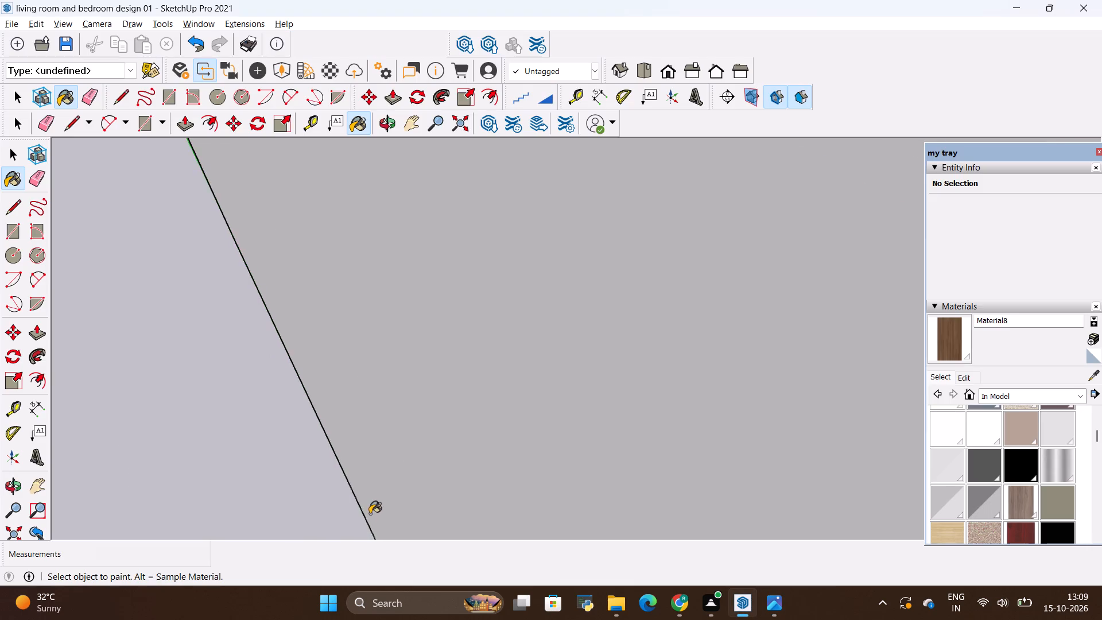
pyautogui.scroll(-16, 370, 514)
pyautogui.moveTo(469, 460); pyautogui.dragTo(546, 393, button='middle')
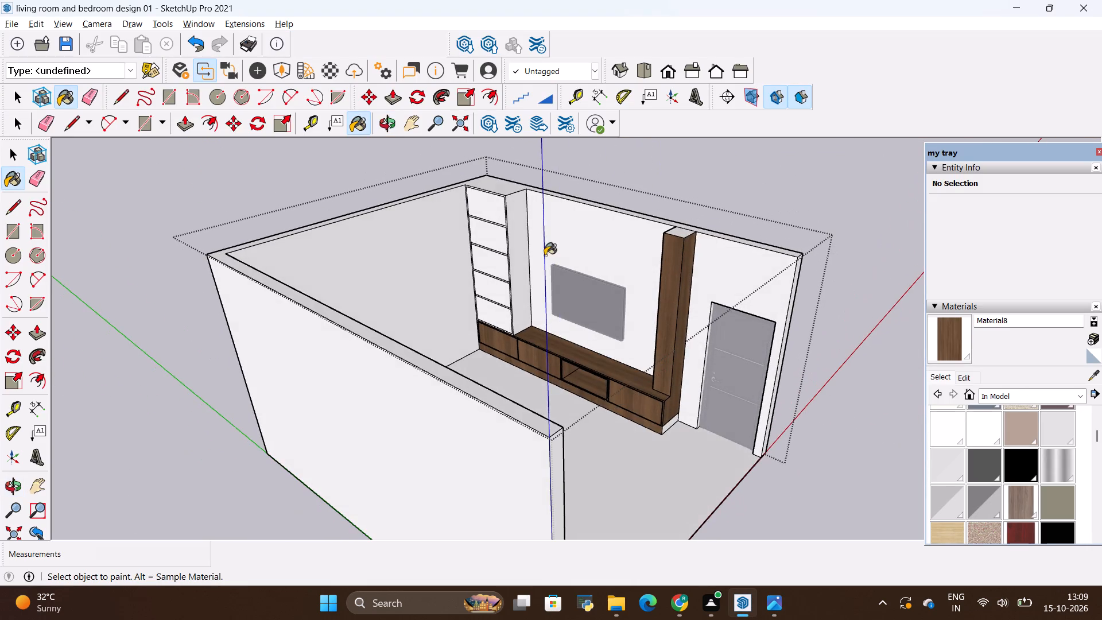
pyautogui.scroll(7, 505, 193)
pyautogui.click(472, 205)
pyautogui.click(545, 222)
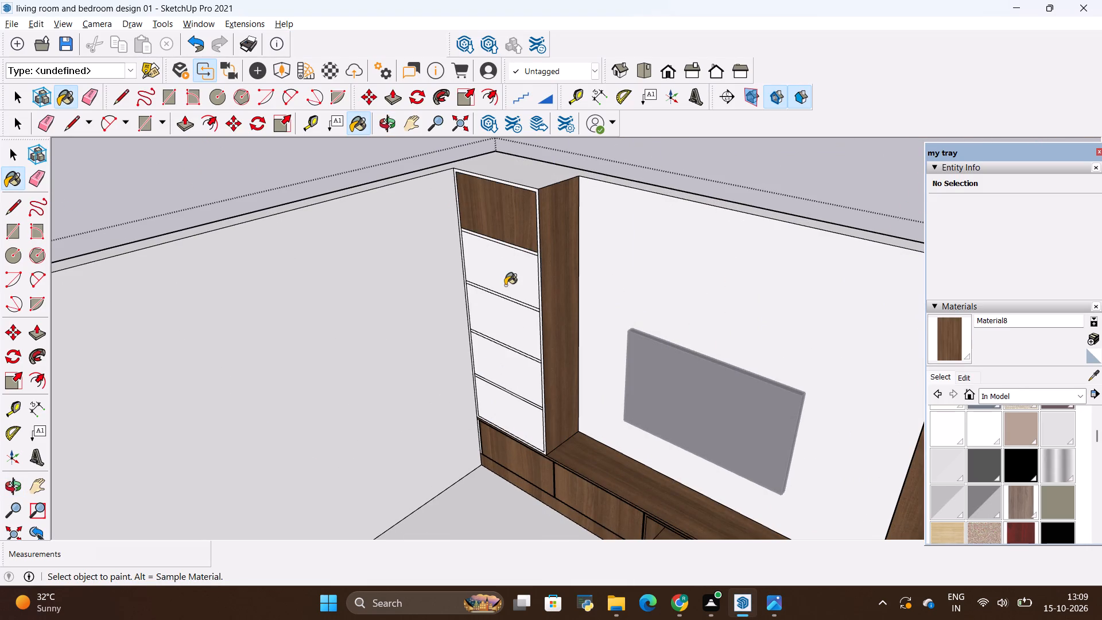
pyautogui.click(510, 272)
pyautogui.click(507, 343)
pyautogui.click(501, 370)
pyautogui.click(500, 439)
pyautogui.click(507, 430)
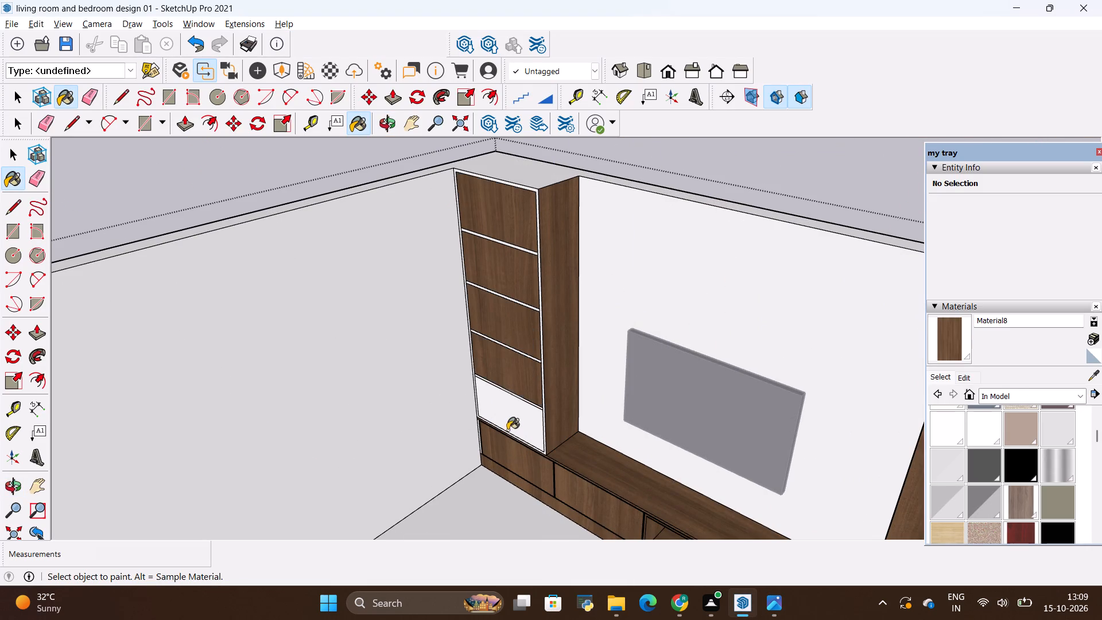
# Examine the open compartments of the shelving unit in the living-room reference photo.
pyautogui.hotkey('alt', 'Tab')
pyautogui.hotkey('alt', 'Tab')
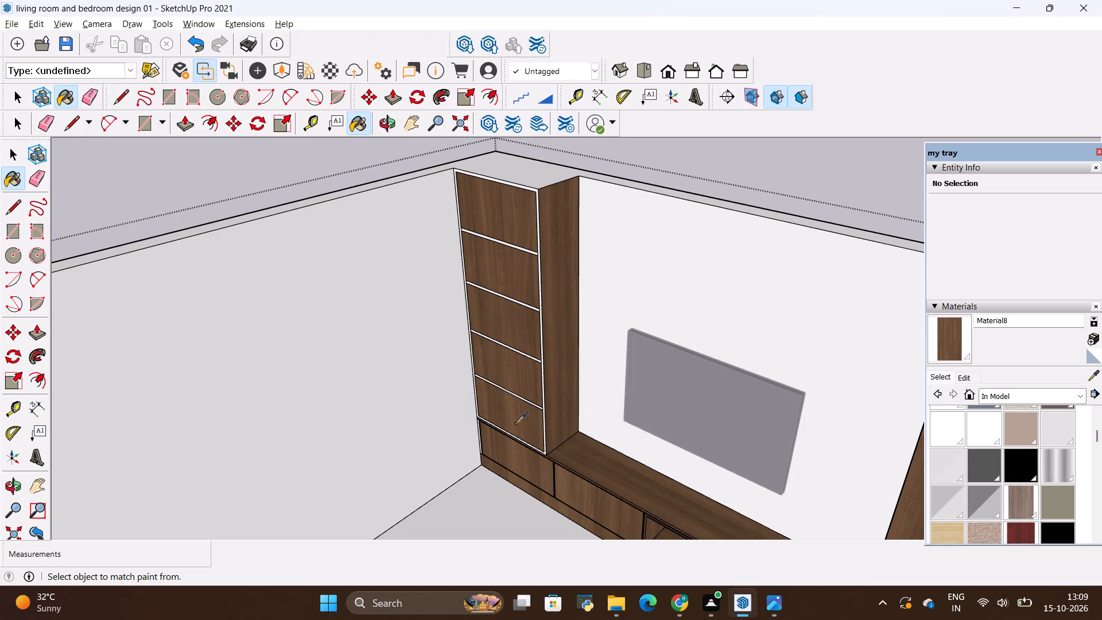
pyautogui.hotkey('alt', 'Tab')
pyautogui.hotkey('alt', 'Tab')
pyautogui.scroll(-3, 509, 424)
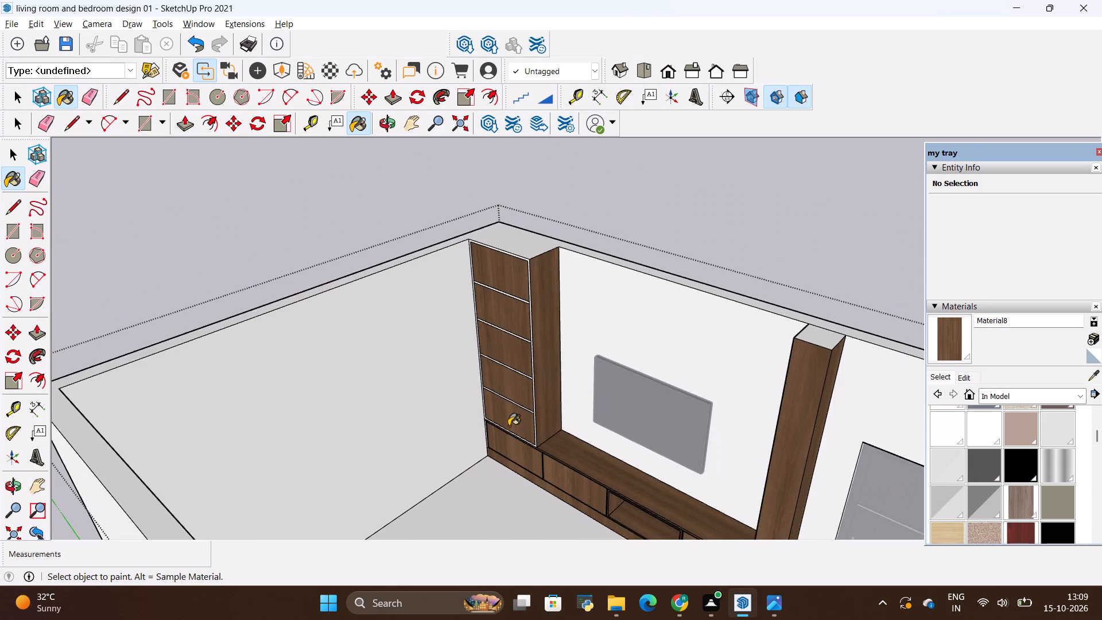
pyautogui.moveTo(509, 427); pyautogui.dragTo(549, 379, button='middle')
pyautogui.hotkey('alt', 'Tab')
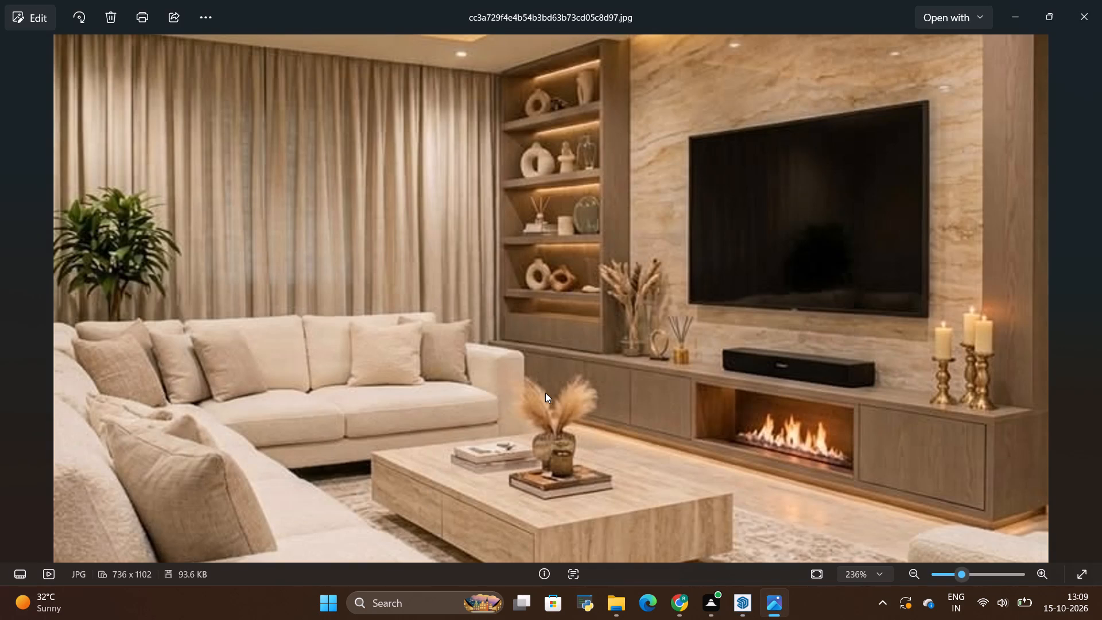
pyautogui.hotkey('alt', 'Tab')
# Push the four upper compartment faces of the shelving unit back 1' 6" to hollow them out.
pyautogui.press('p')
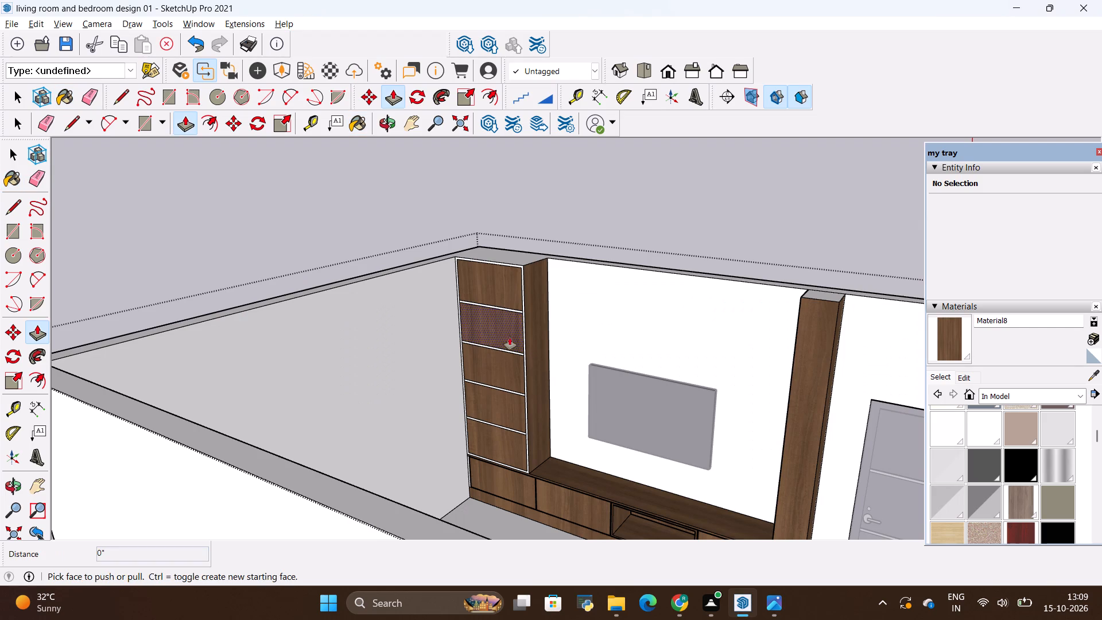
pyautogui.click(505, 287)
pyautogui.click(552, 280)
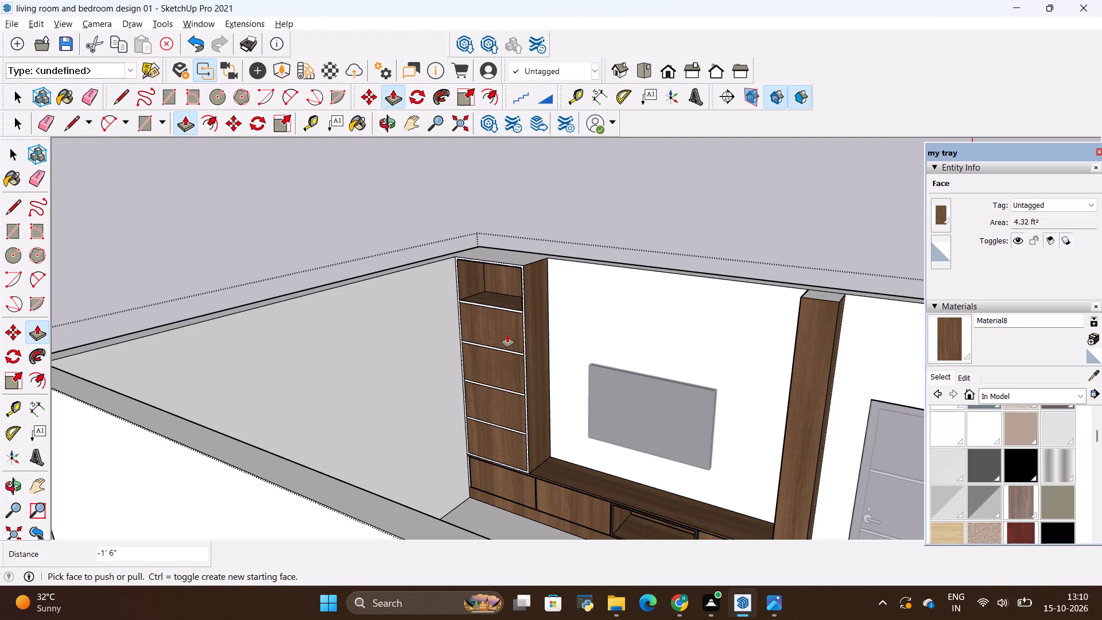
pyautogui.click(507, 334)
pyautogui.click(578, 323)
pyautogui.click(516, 378)
pyautogui.click(569, 369)
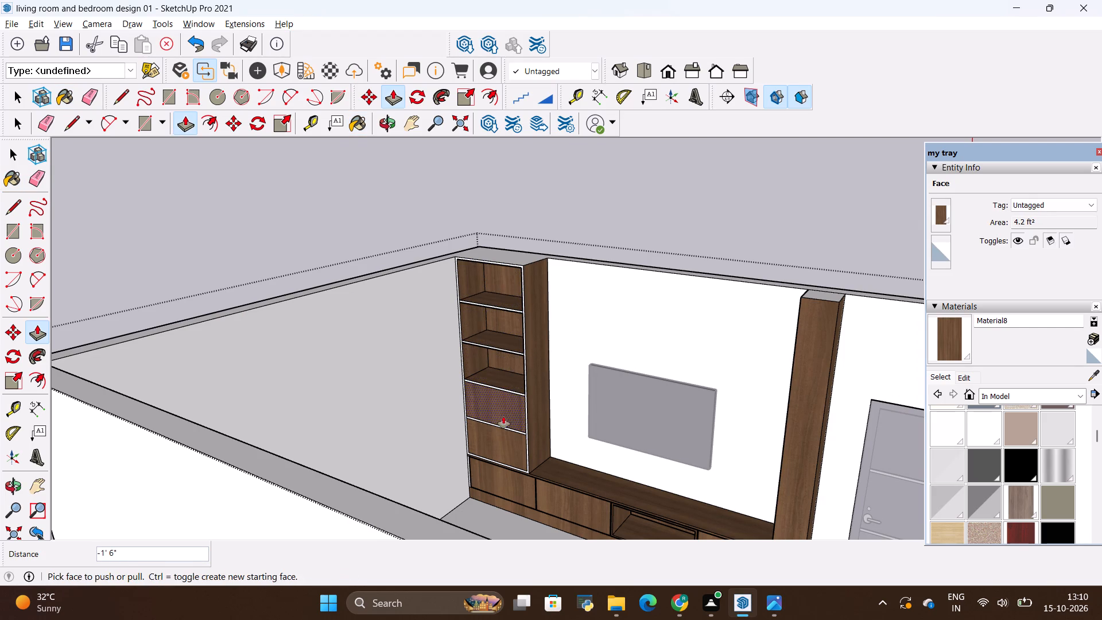
pyautogui.click(503, 416)
pyautogui.click(575, 389)
# Push the lowest compartment face of the shelving unit back about 3'.
pyautogui.click(511, 454)
pyautogui.click(583, 428)
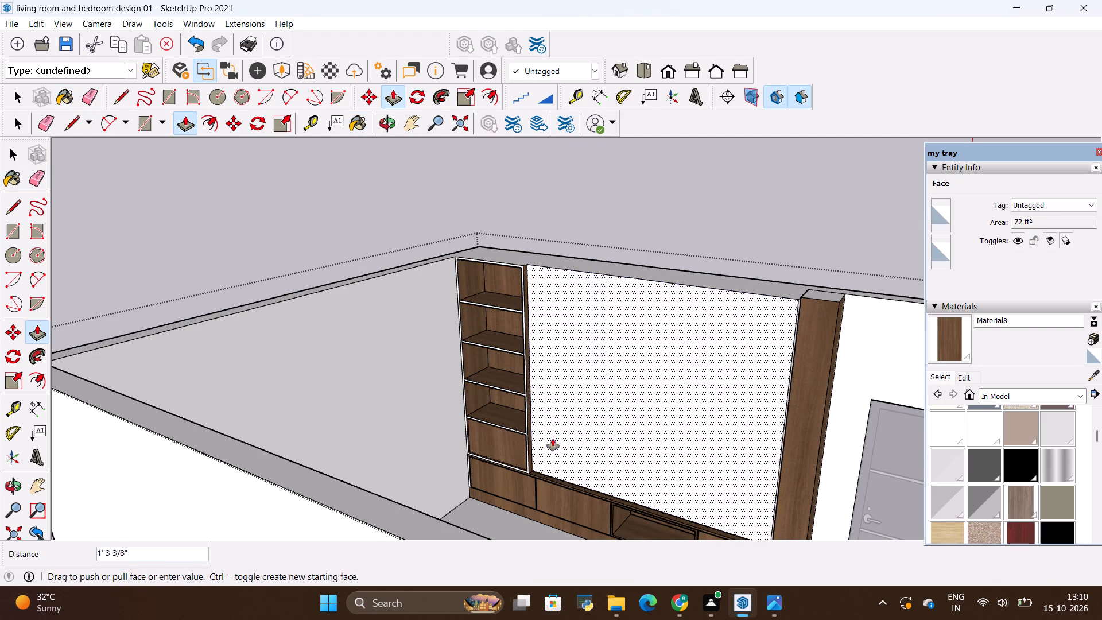
pyautogui.press('Escape')
pyautogui.click(516, 442)
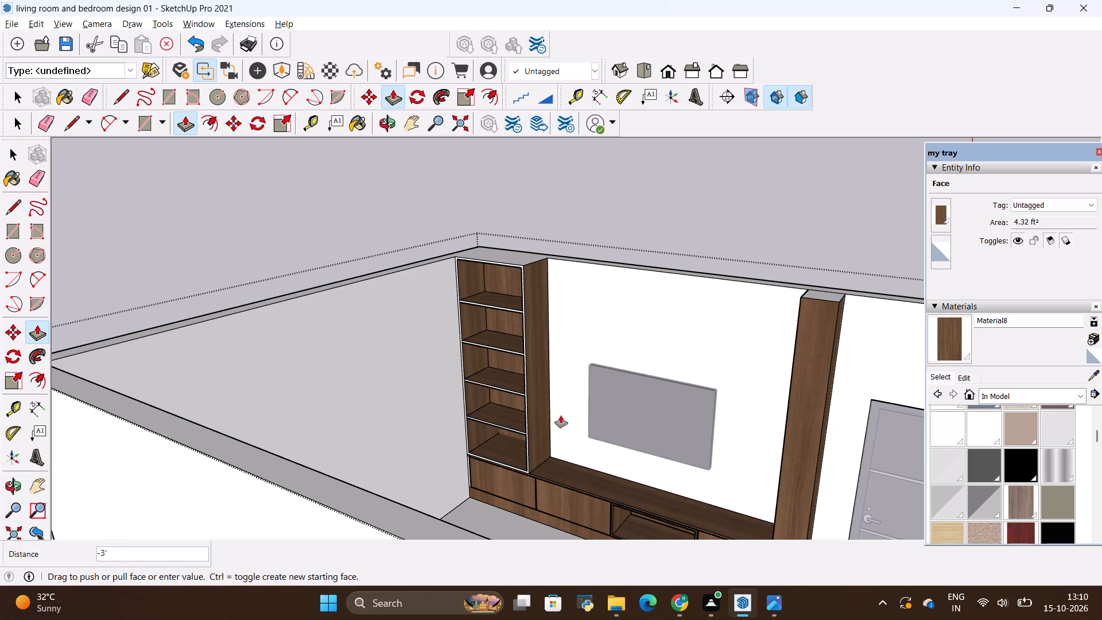
pyautogui.click(561, 416)
# Paint the shelving unit's front frame and its two middle shelf edges with the brown wood material.
pyautogui.scroll(15, 512, 427)
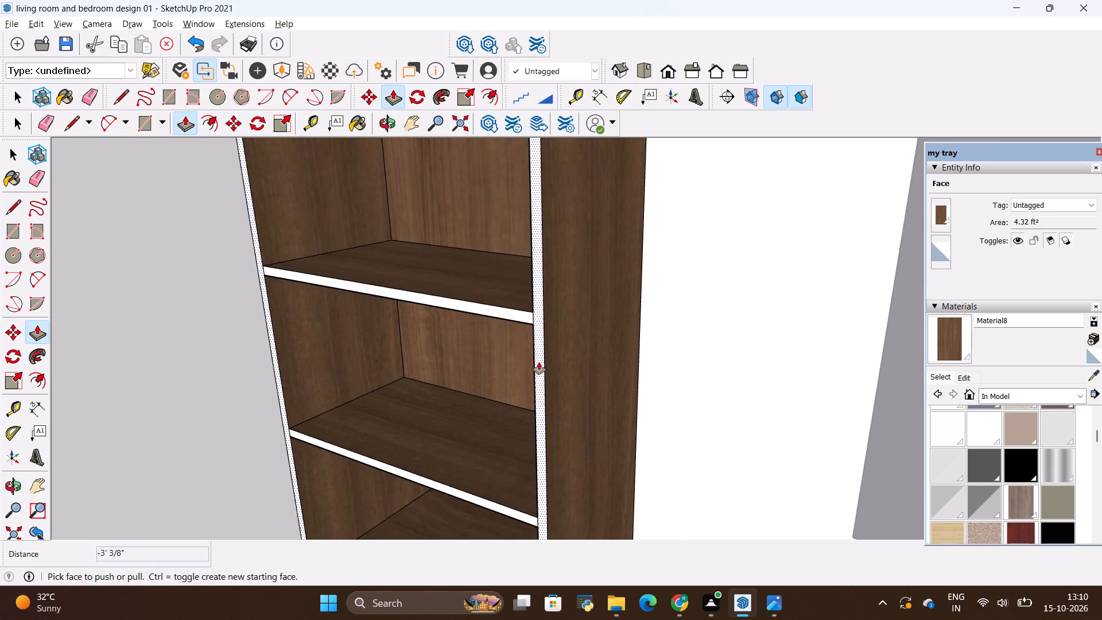
pyautogui.scroll(2, 539, 362)
pyautogui.click(540, 362)
pyautogui.press('Escape')
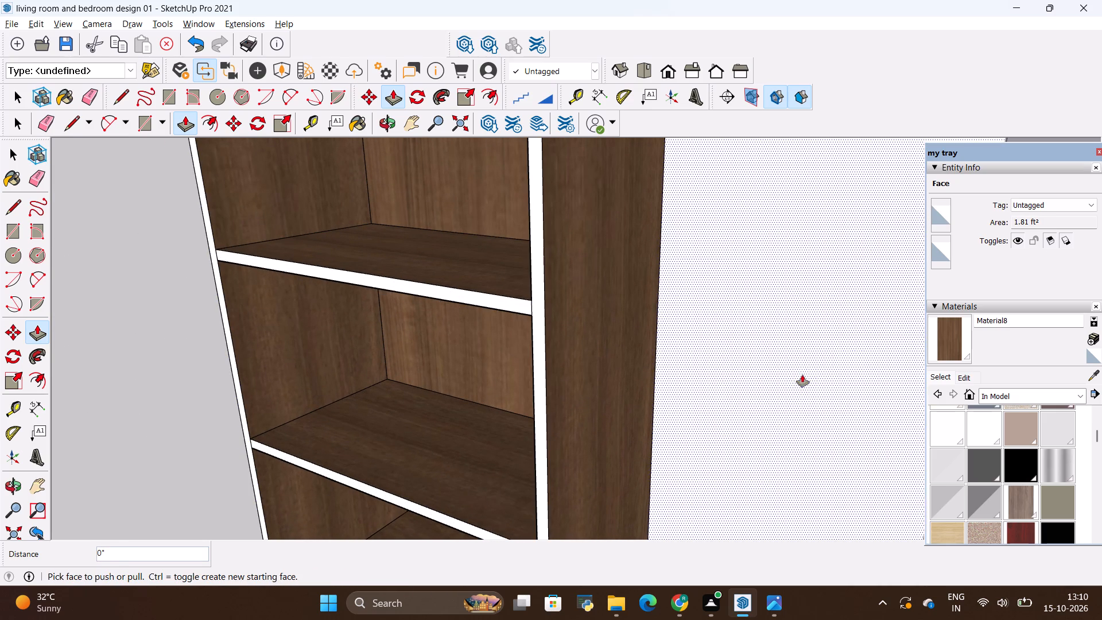
pyautogui.click(942, 338)
pyautogui.click(535, 322)
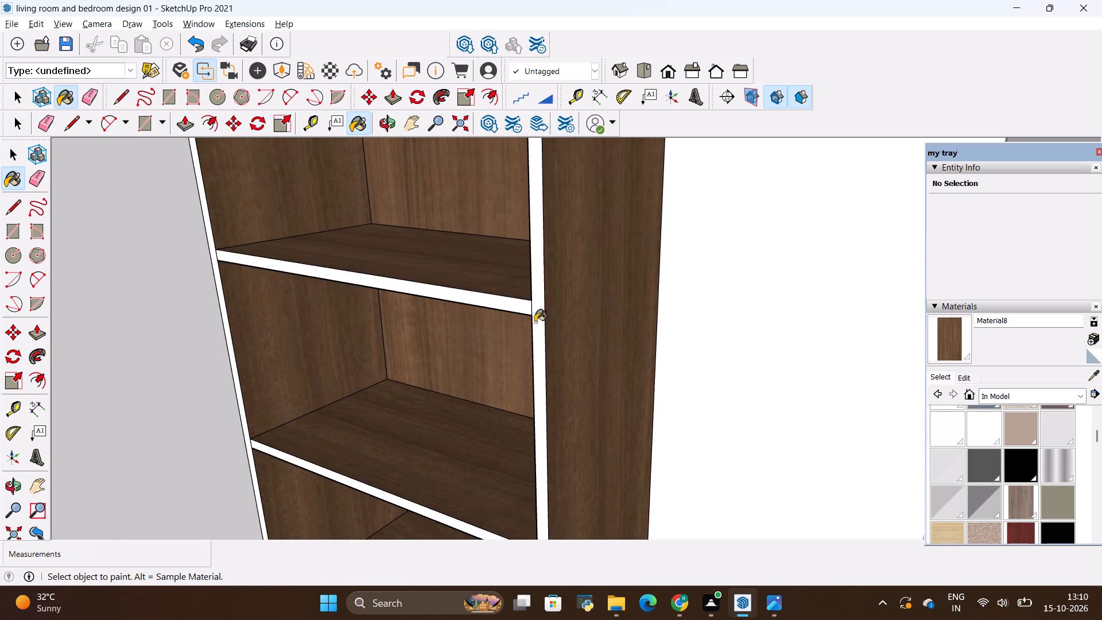
pyautogui.click(517, 315)
pyautogui.scroll(-4, 506, 412)
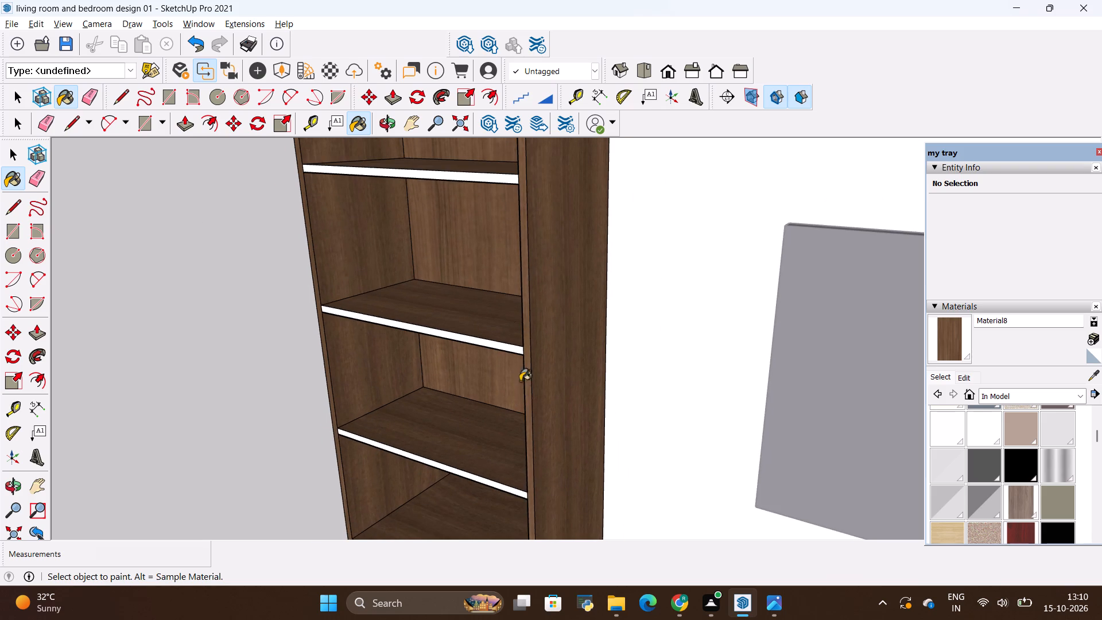
pyautogui.scroll(7, 472, 185)
pyautogui.click(502, 179)
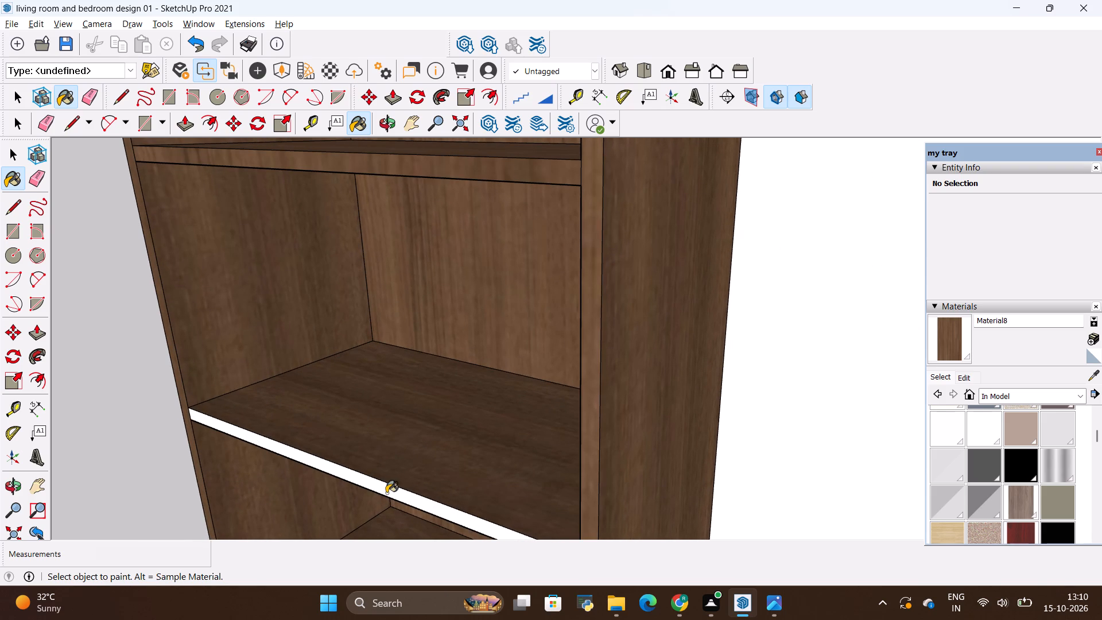
pyautogui.click(383, 498)
pyautogui.scroll(6, 364, 536)
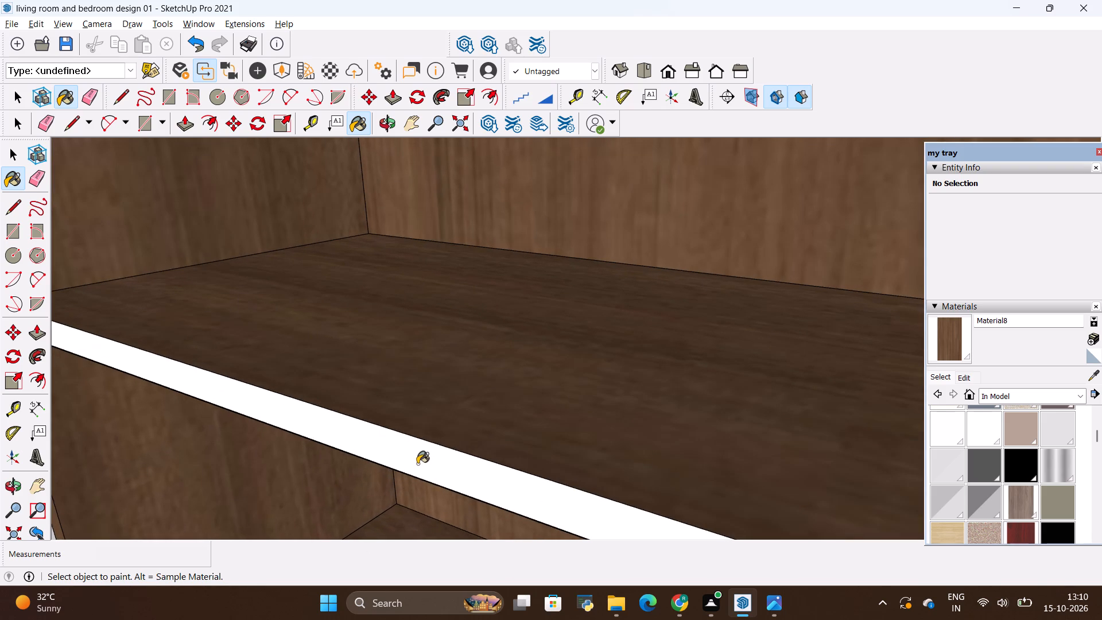
pyautogui.click(417, 464)
# Paint the front edges of the lowest and topmost shelves of the shelving unit with the brown wood material.
pyautogui.scroll(-20, 425, 413)
pyautogui.scroll(-1, 425, 413)
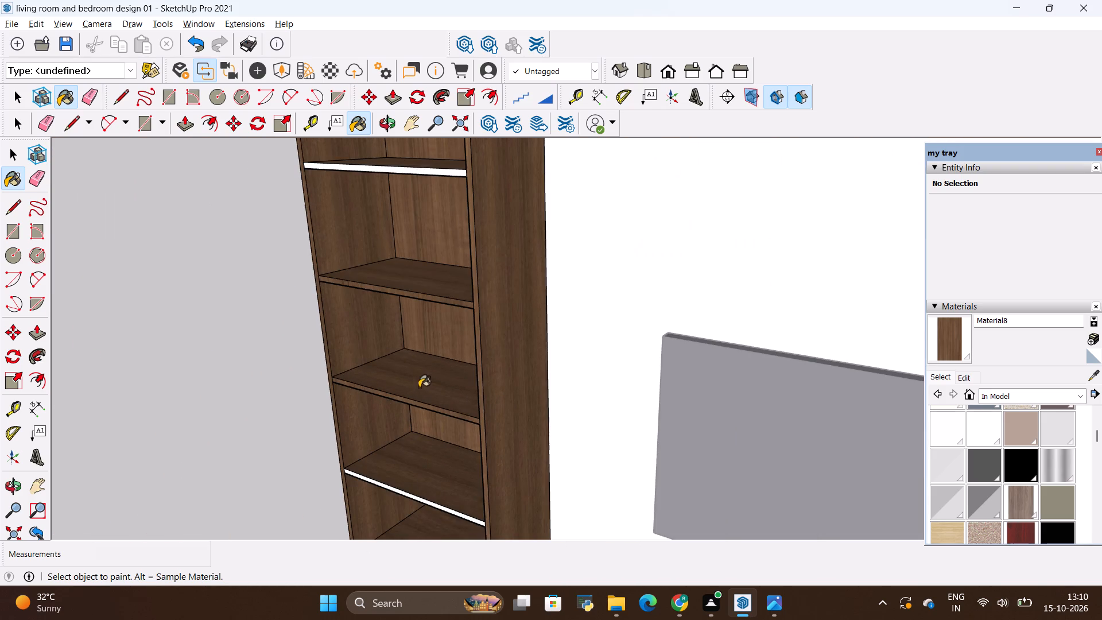
pyautogui.scroll(12, 402, 542)
pyautogui.click(445, 486)
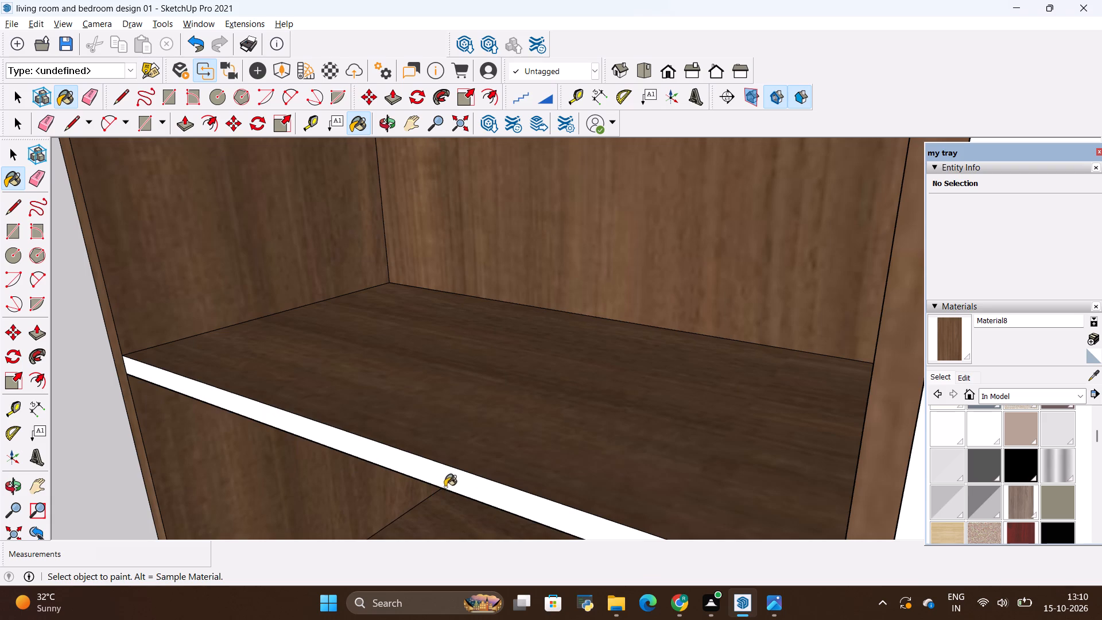
pyautogui.scroll(-14, 403, 512)
pyautogui.scroll(-7, 420, 427)
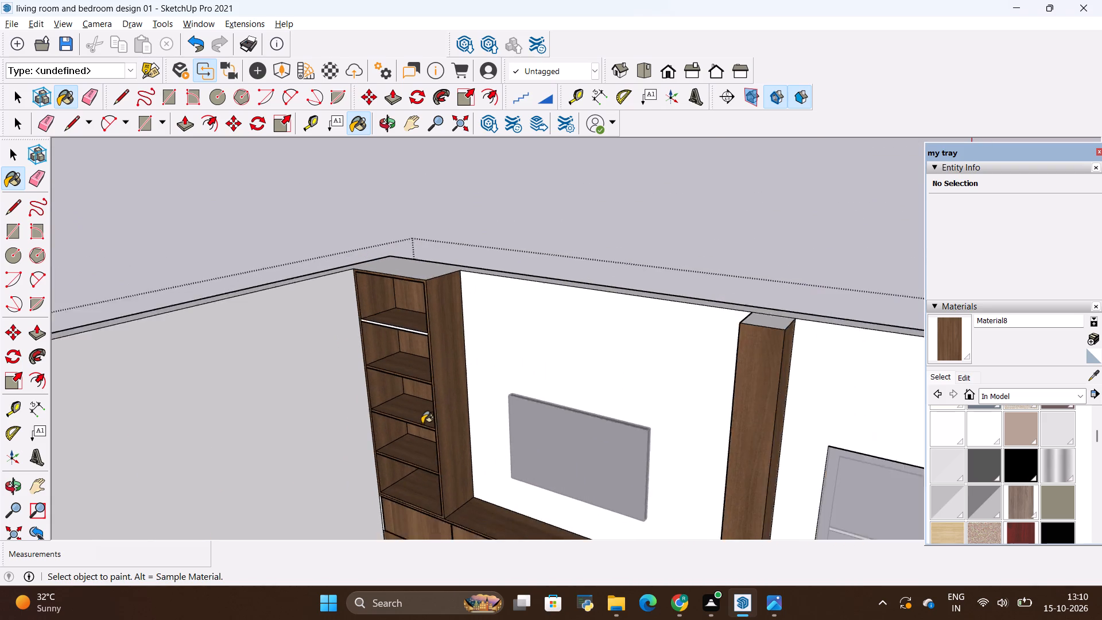
pyautogui.scroll(-2, 422, 424)
pyautogui.scroll(17, 405, 356)
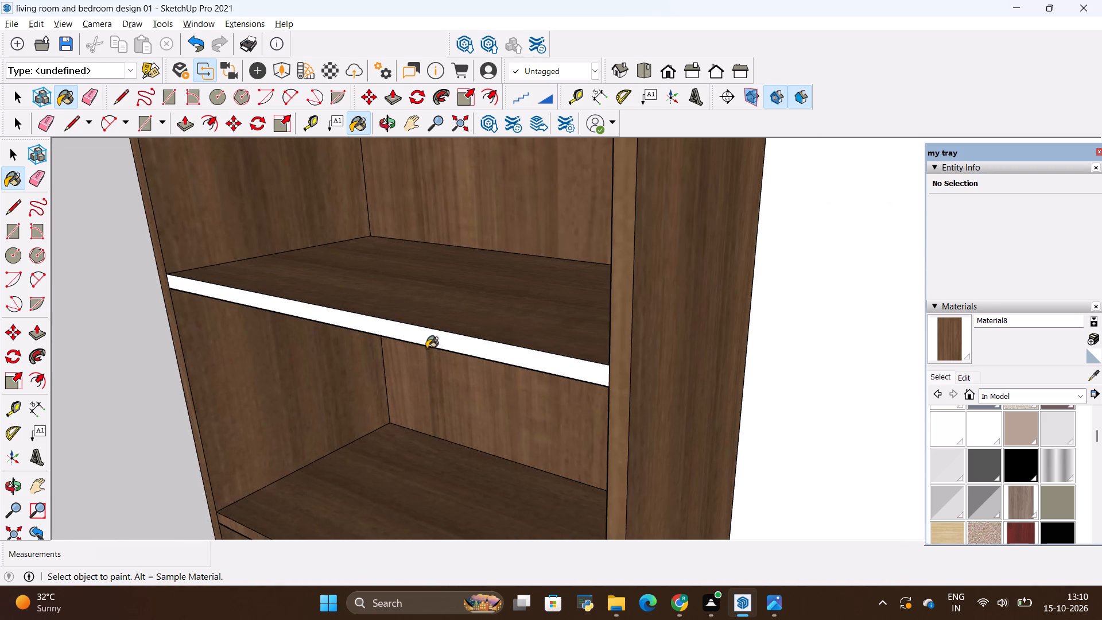
pyautogui.click(430, 344)
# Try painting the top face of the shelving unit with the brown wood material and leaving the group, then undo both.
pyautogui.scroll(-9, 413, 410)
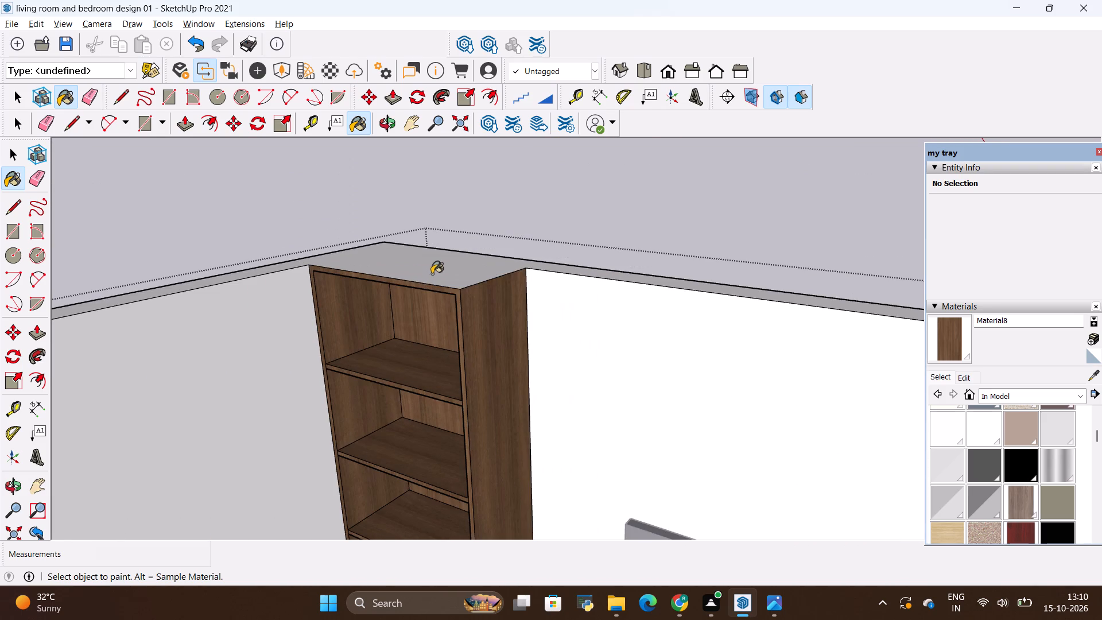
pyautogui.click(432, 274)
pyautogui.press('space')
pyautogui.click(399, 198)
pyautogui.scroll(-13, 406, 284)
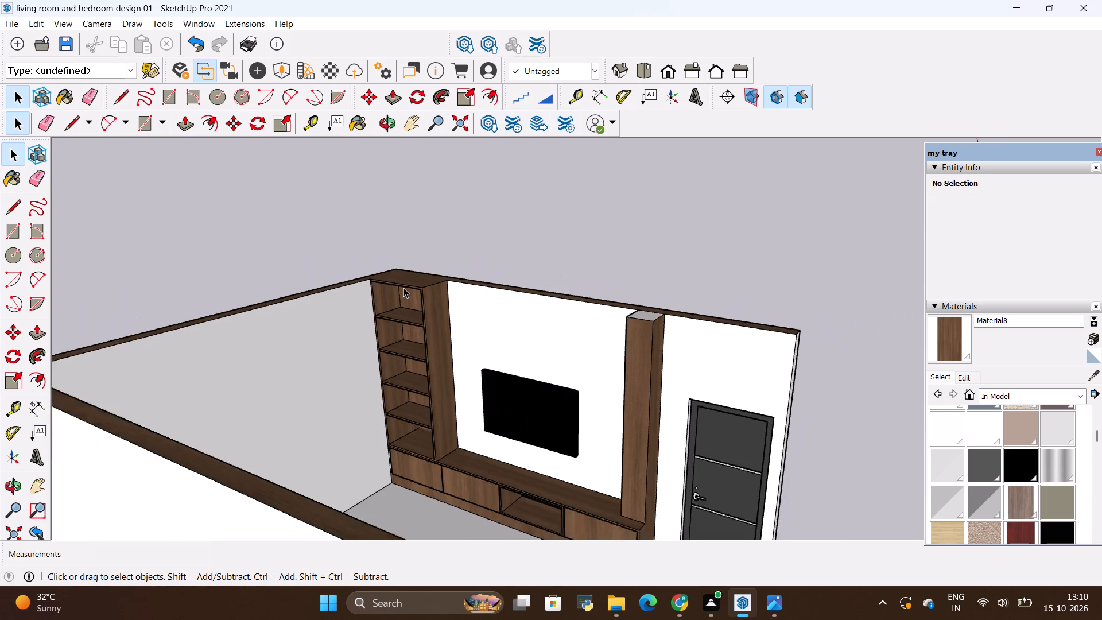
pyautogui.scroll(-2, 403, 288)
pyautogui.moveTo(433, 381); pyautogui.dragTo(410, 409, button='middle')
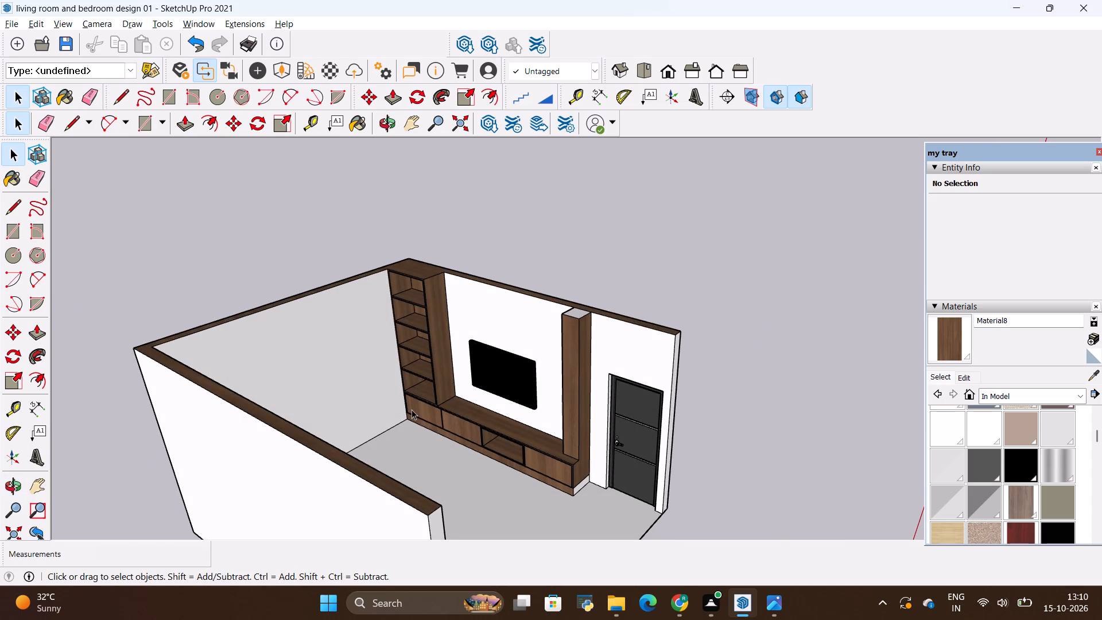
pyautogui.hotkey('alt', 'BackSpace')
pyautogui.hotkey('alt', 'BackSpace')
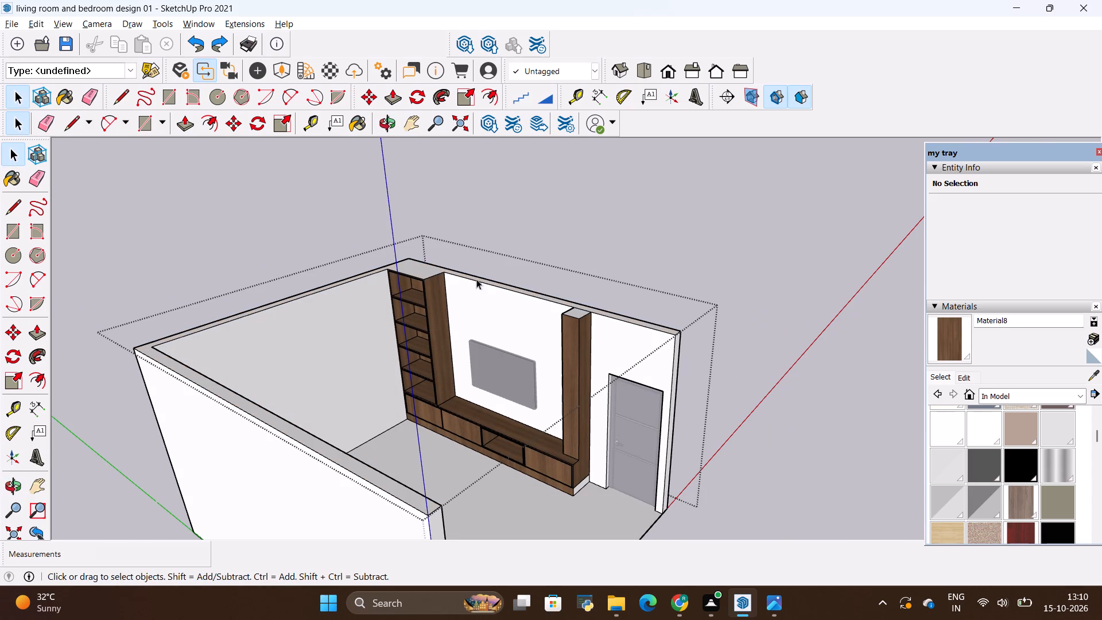
# Select the wall face behind the TV and check its finish in the reference photo.
pyautogui.click(483, 318)
pyautogui.hotkey('alt', 'Tab')
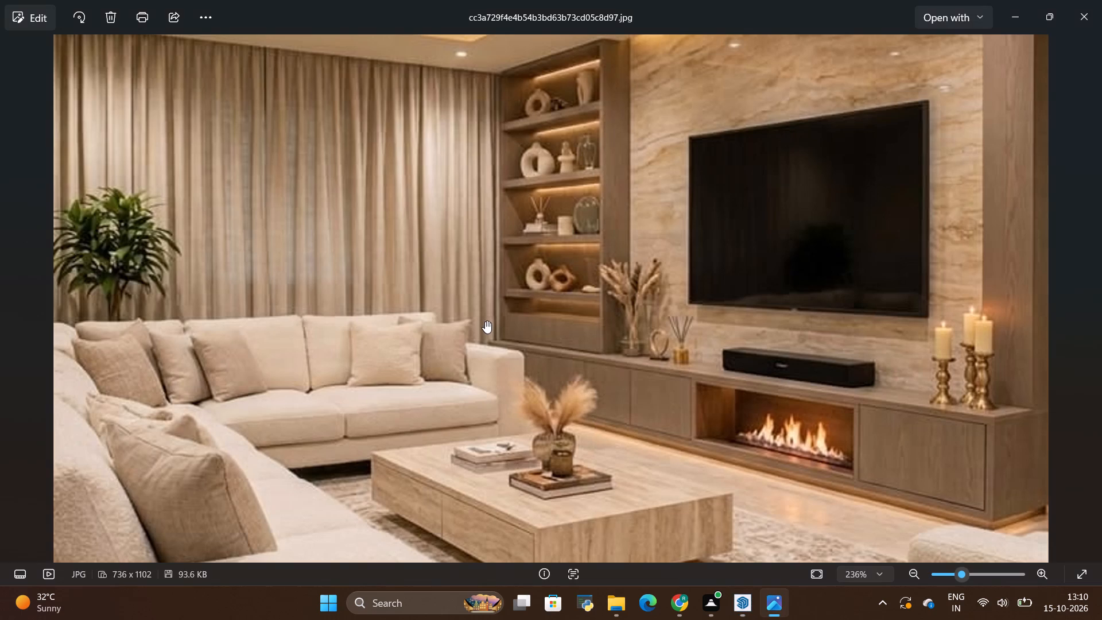
pyautogui.hotkey('alt', 'Tab')
pyautogui.scroll(3, 589, 480)
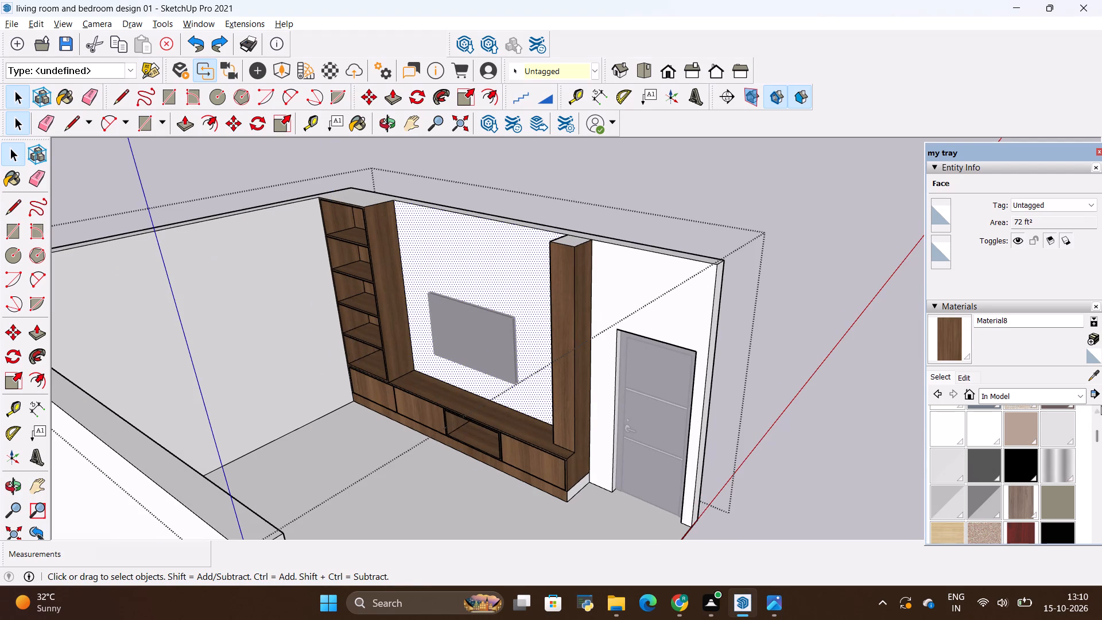
# Paint the end face of the console's plinth beside the door with the brown wood material.
pyautogui.click(949, 349)
pyautogui.scroll(6, 412, 494)
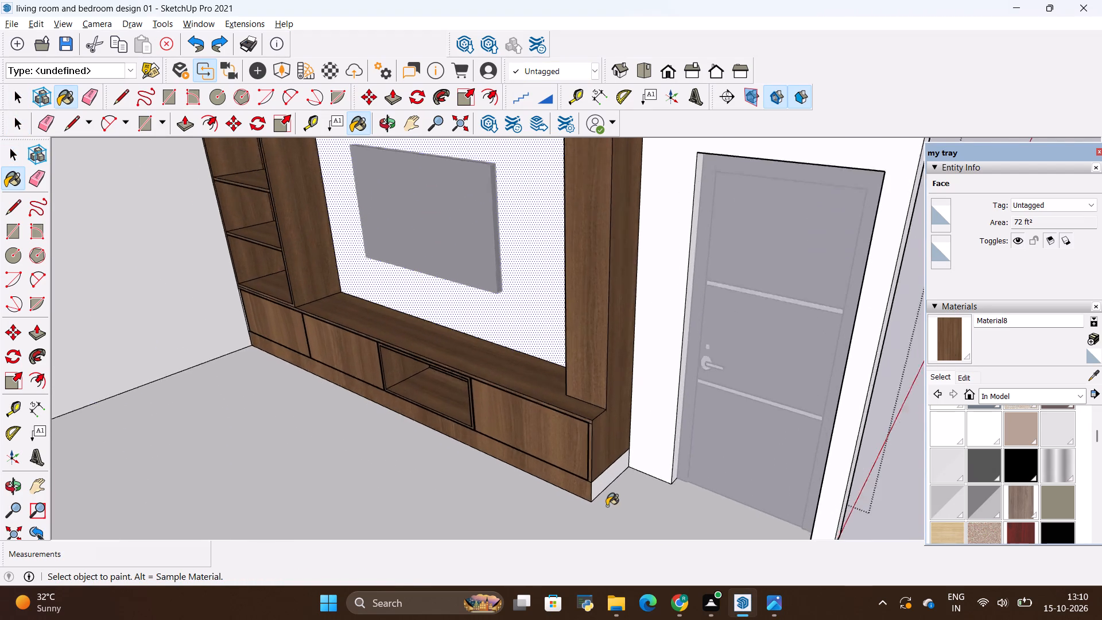
pyautogui.scroll(4, 607, 506)
pyautogui.click(600, 478)
pyautogui.press('space')
pyautogui.click(488, 501)
# Check the reference photo and paint the narrow front strip at the console's far end, against the side wall, with the brown wood material.
pyautogui.scroll(-2, 535, 502)
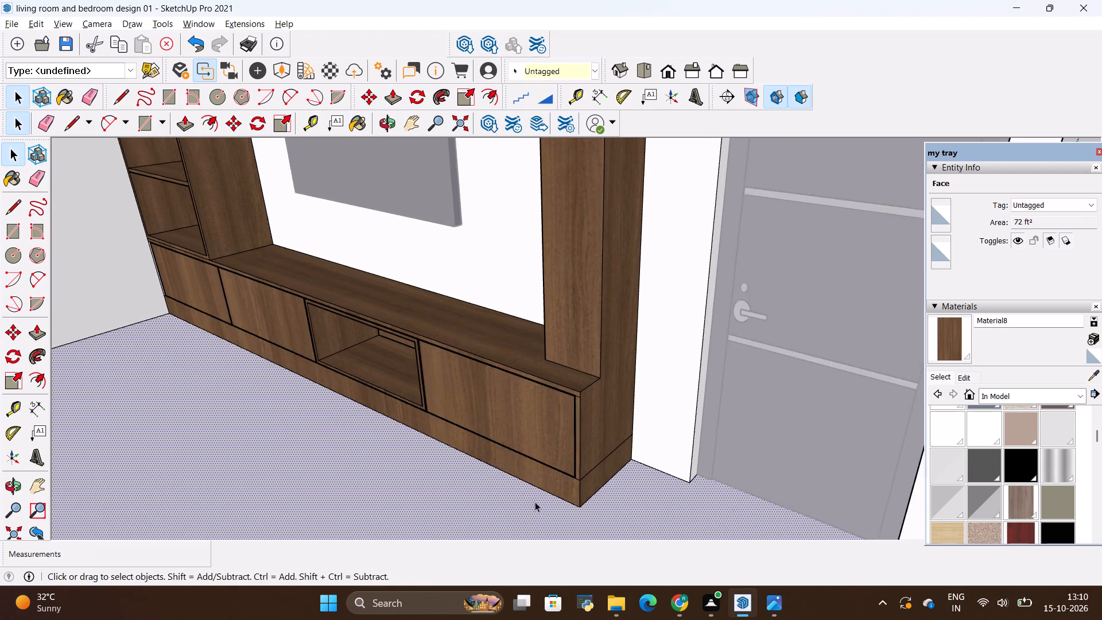
pyautogui.scroll(-10, 535, 502)
pyautogui.moveTo(480, 414); pyautogui.dragTo(525, 436, button='middle')
pyautogui.hotkey('alt', 'Tab')
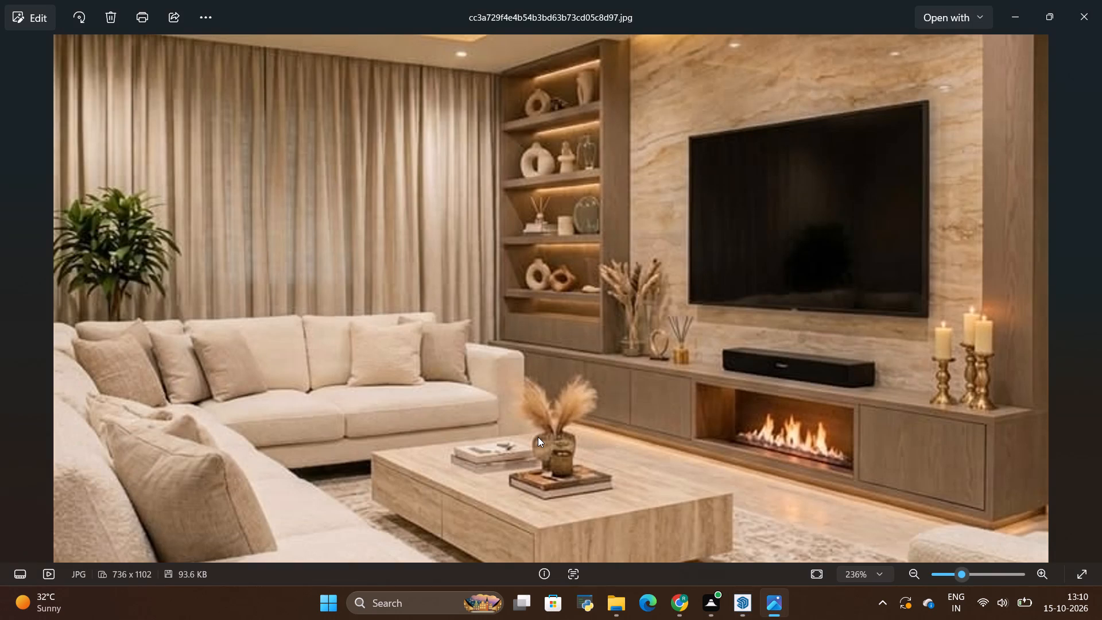
pyautogui.hotkey('alt', 'Tab')
pyautogui.moveTo(461, 436); pyautogui.dragTo(553, 441, button='middle')
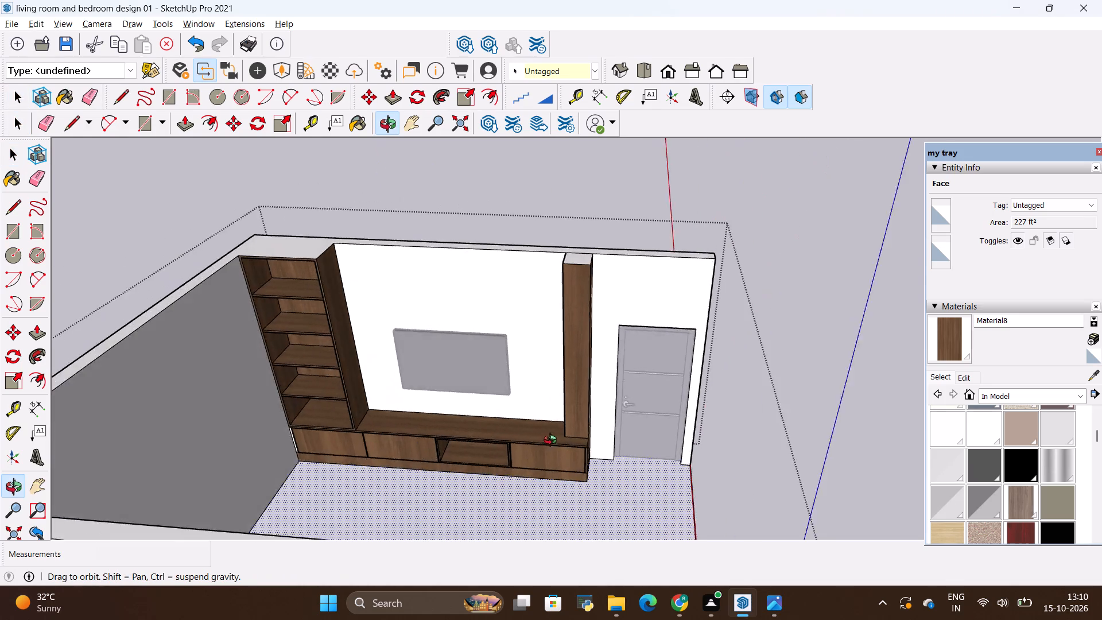
pyautogui.moveTo(553, 441); pyautogui.dragTo(474, 415, button='middle')
pyautogui.scroll(5, 513, 316)
pyautogui.scroll(1, 526, 433)
pyautogui.moveTo(526, 433); pyautogui.dragTo(577, 358, button='middle')
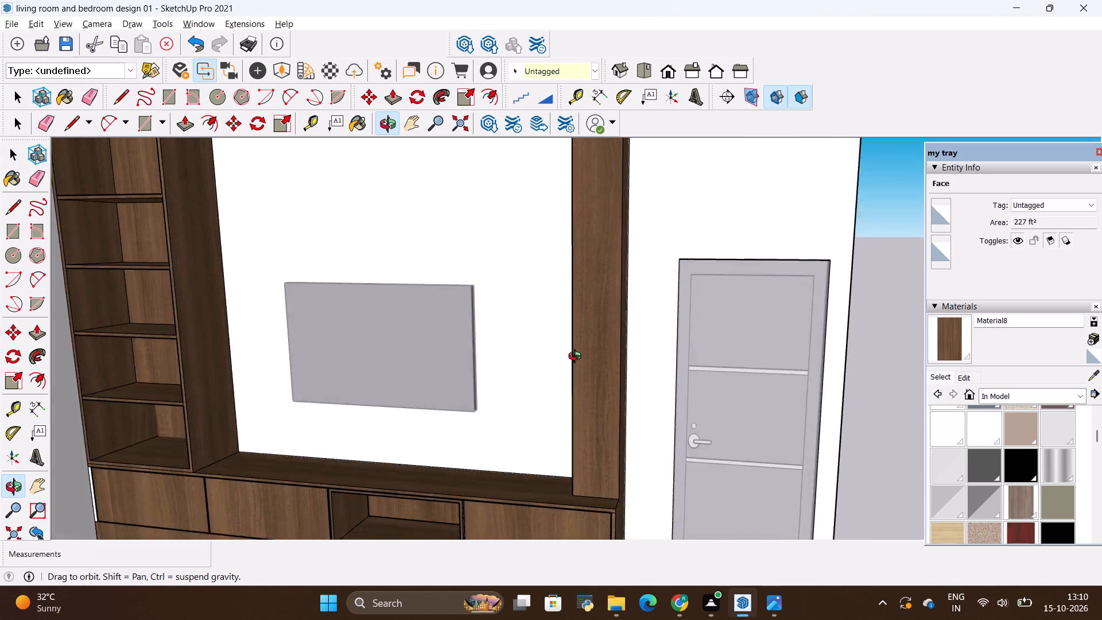
pyautogui.moveTo(577, 358); pyautogui.dragTo(580, 331, button='middle')
pyautogui.scroll(-2, 580, 330)
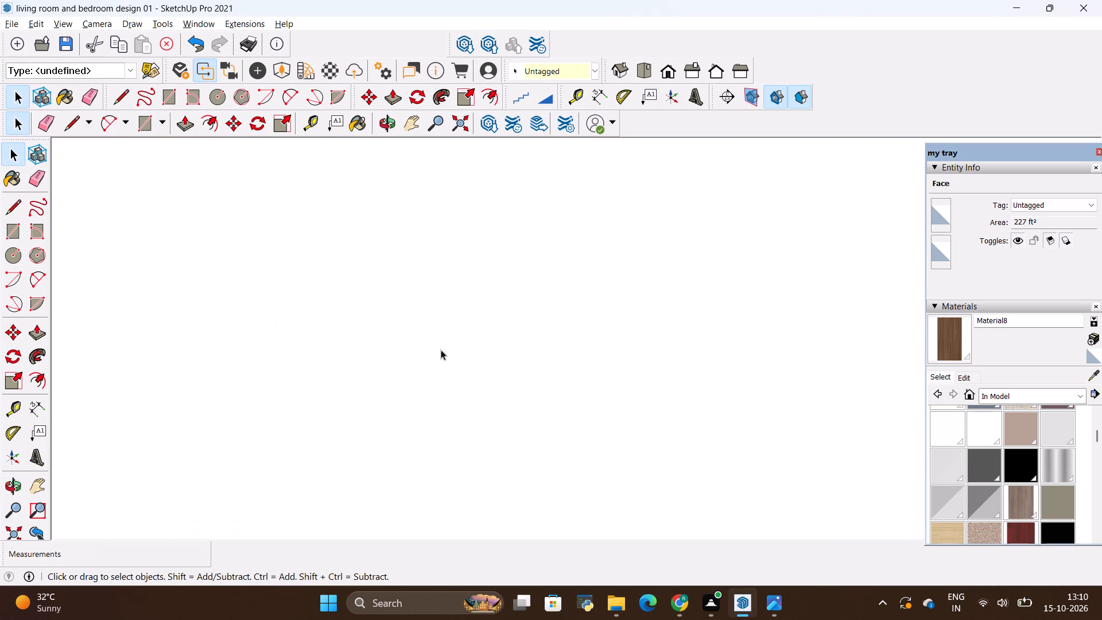
pyautogui.click(946, 335)
pyautogui.moveTo(665, 303); pyautogui.dragTo(633, 489, button='middle')
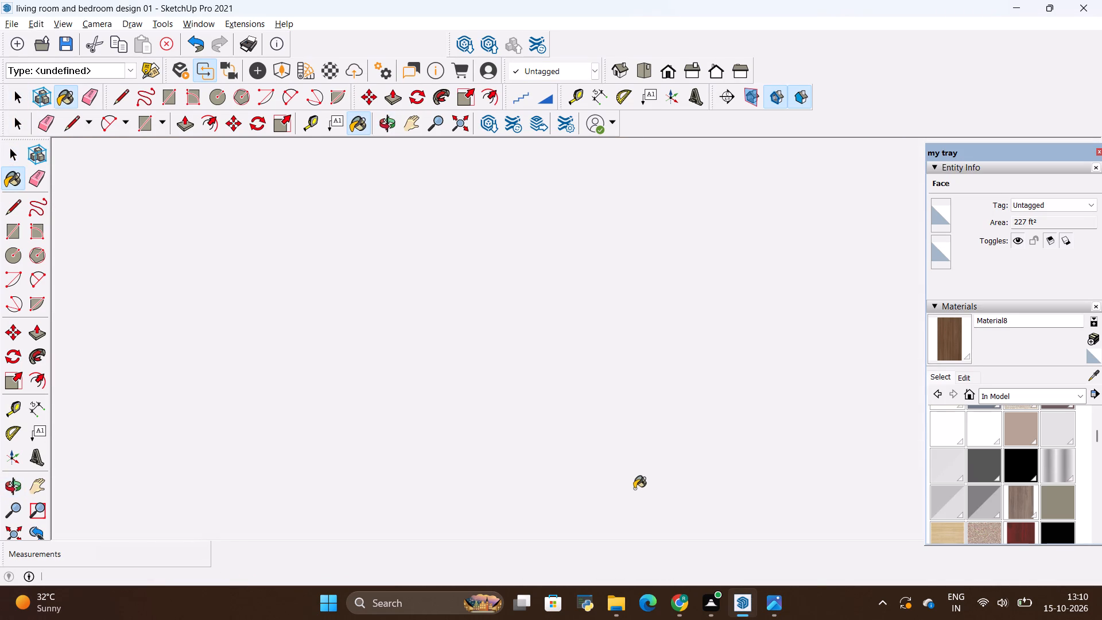
pyautogui.scroll(-20, 635, 485)
pyautogui.scroll(-11, 635, 485)
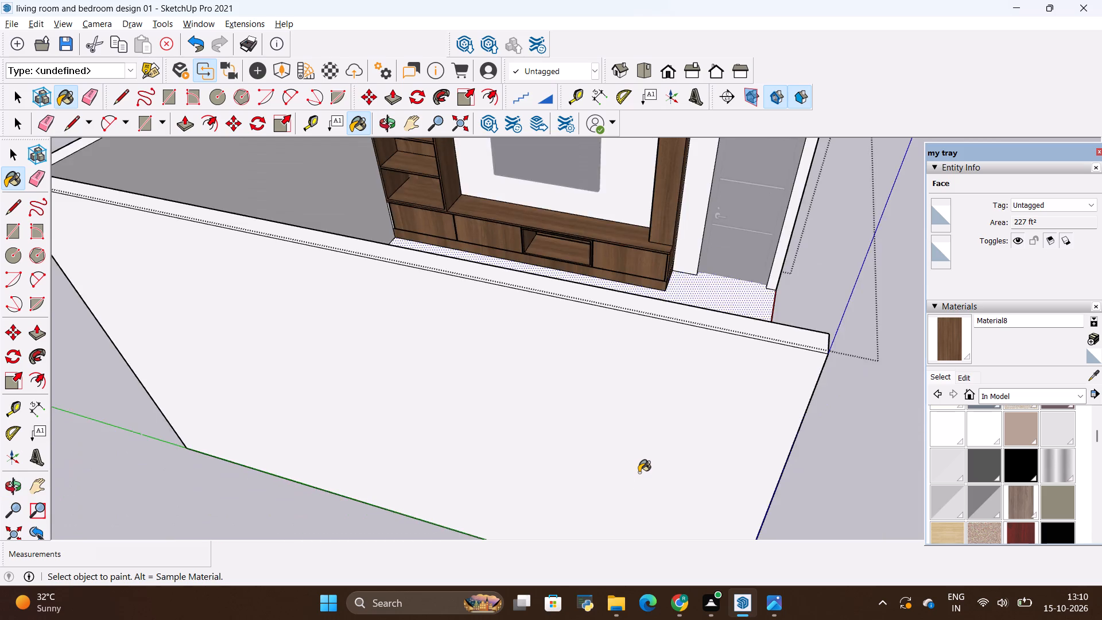
pyautogui.scroll(-5, 639, 472)
pyautogui.scroll(19, 515, 235)
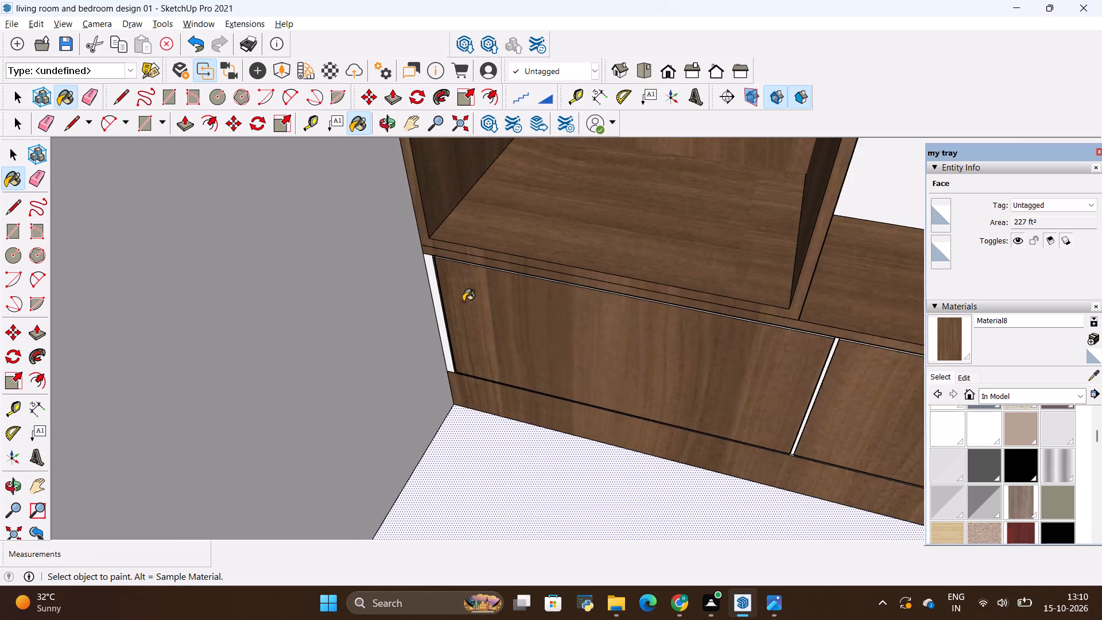
pyautogui.scroll(12, 463, 301)
pyautogui.click(418, 260)
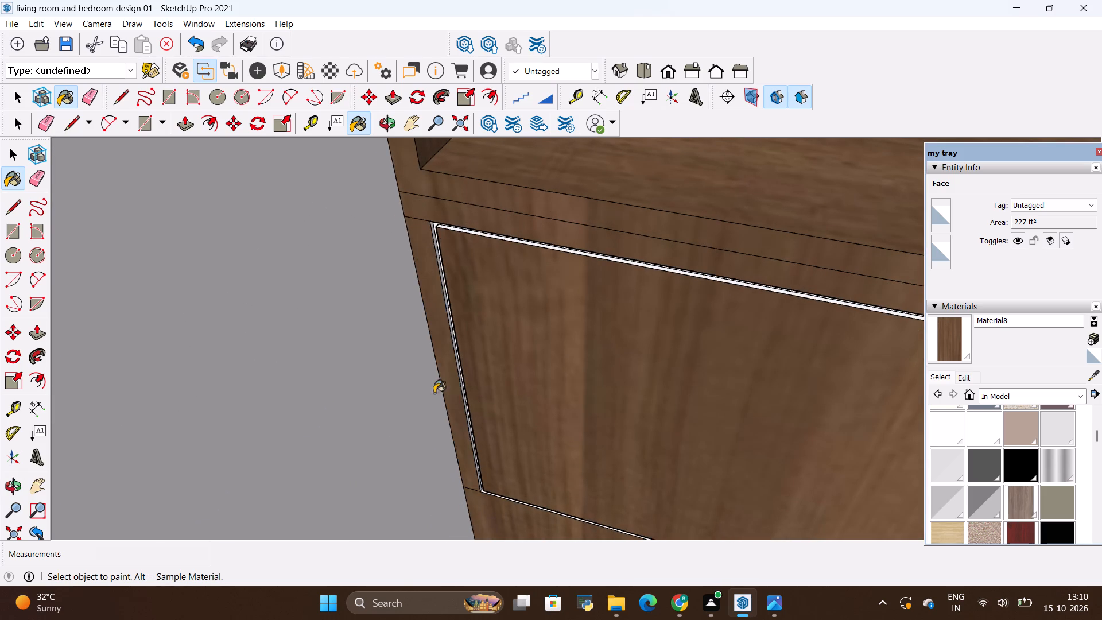
pyautogui.scroll(-9, 444, 487)
pyautogui.press('space')
pyautogui.click(410, 471)
# Exit the living-room group and compare the room and its TV wall with the reference photo.
pyautogui.scroll(-10, 410, 471)
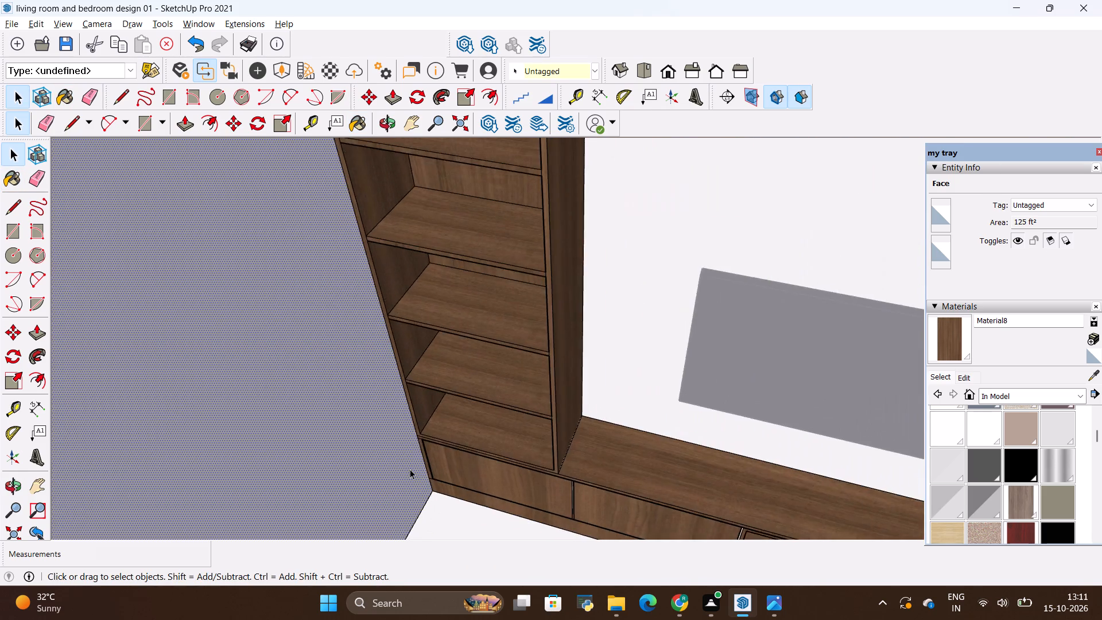
pyautogui.scroll(-10, 410, 469)
pyautogui.press('space')
pyautogui.click(766, 280)
pyautogui.scroll(-3, 765, 282)
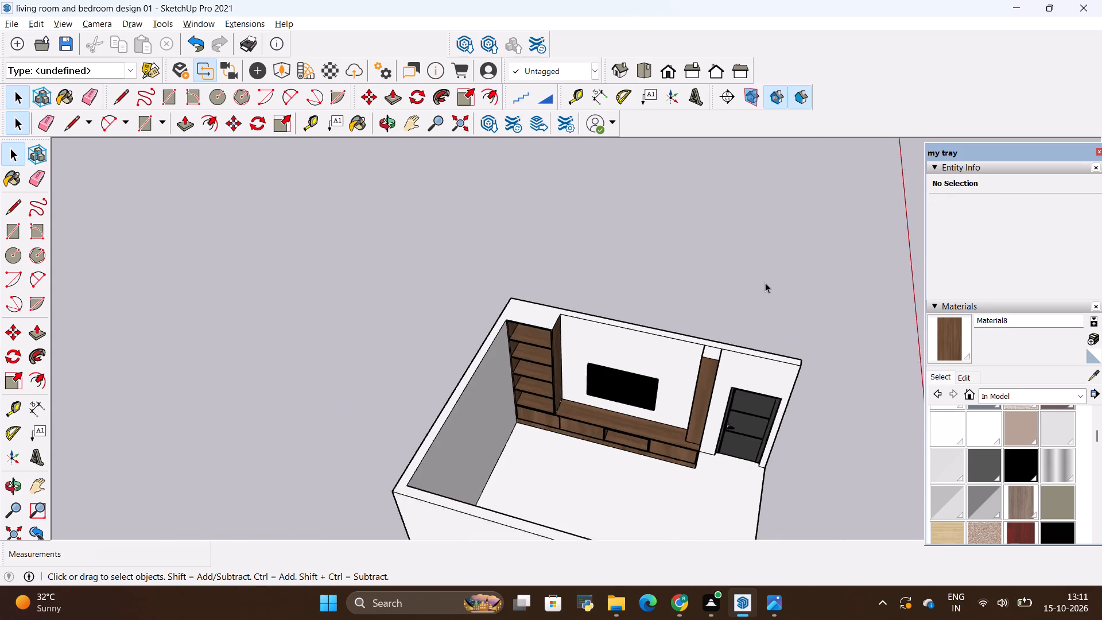
pyautogui.scroll(-2, 765, 282)
pyautogui.moveTo(693, 387); pyautogui.dragTo(539, 278, button='middle')
pyautogui.hotkey('alt', 'Tab')
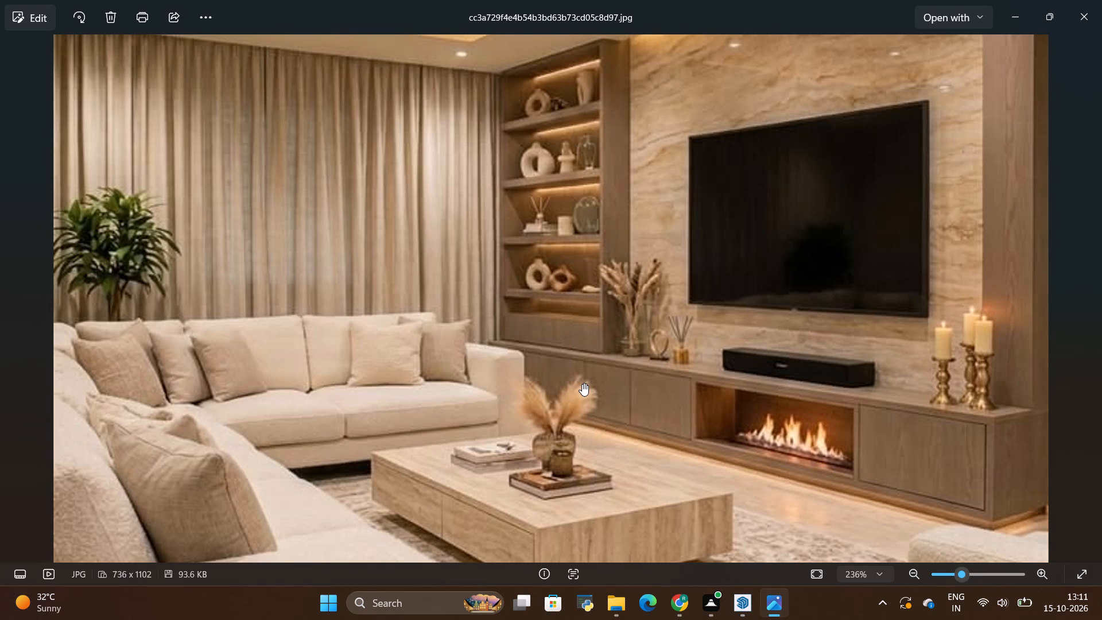
pyautogui.click(582, 383)
pyautogui.hotkey('alt', 'Tab')
pyautogui.scroll(-7, 600, 321)
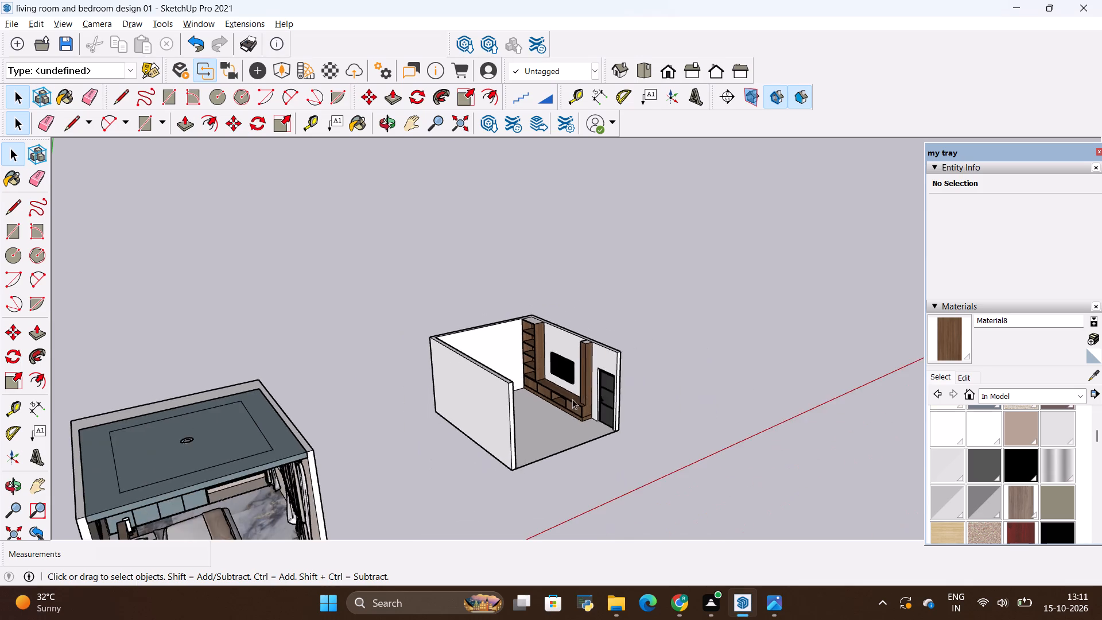
pyautogui.moveTo(642, 436); pyautogui.dragTo(502, 472, button='middle')
pyautogui.scroll(6, 582, 417)
pyautogui.hotkey('alt', 'Tab')
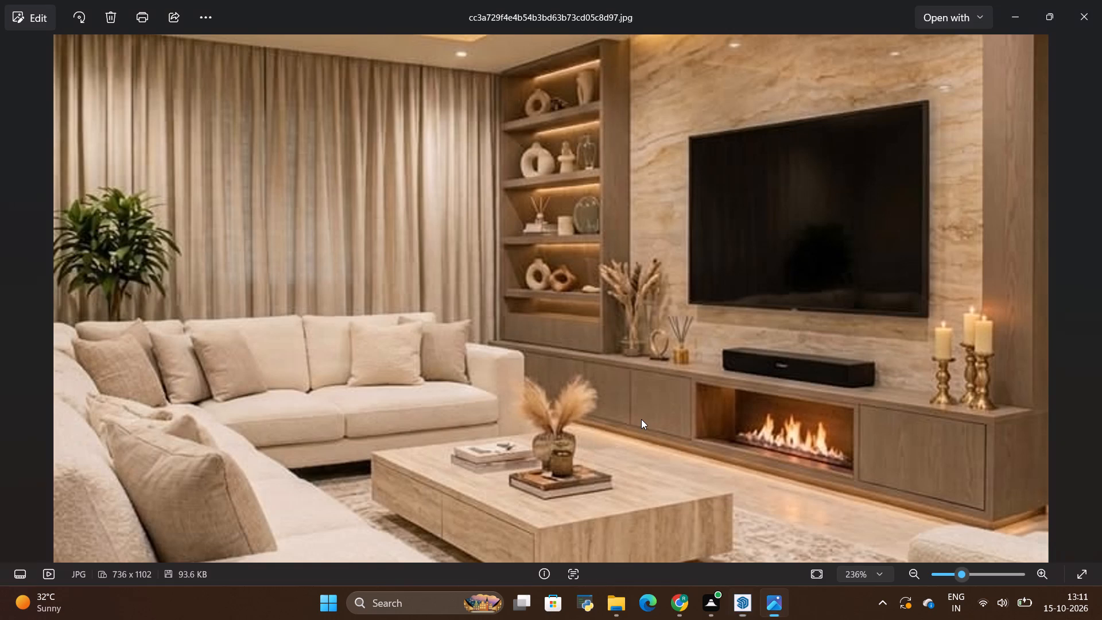
pyautogui.hotkey('alt', 'Tab')
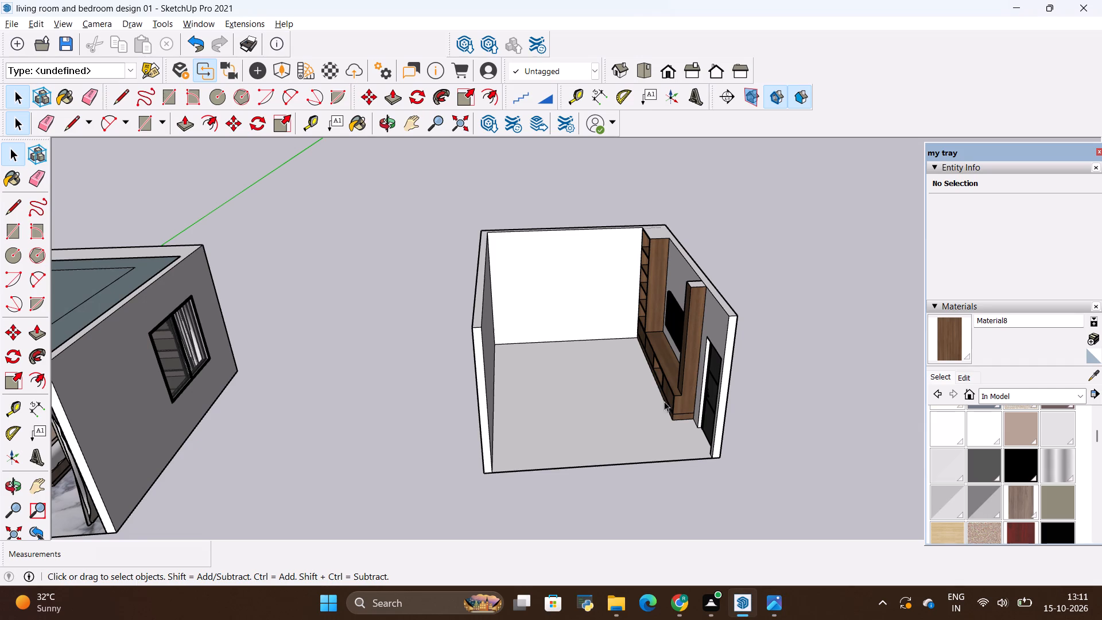
pyautogui.hotkey('alt', 'Tab')
pyautogui.hotkey('alt', 'Tab')
# Open the living-room group for editing and select the wall face behind the TV.
pyautogui.moveTo(672, 378); pyautogui.dragTo(677, 390, button='middle')
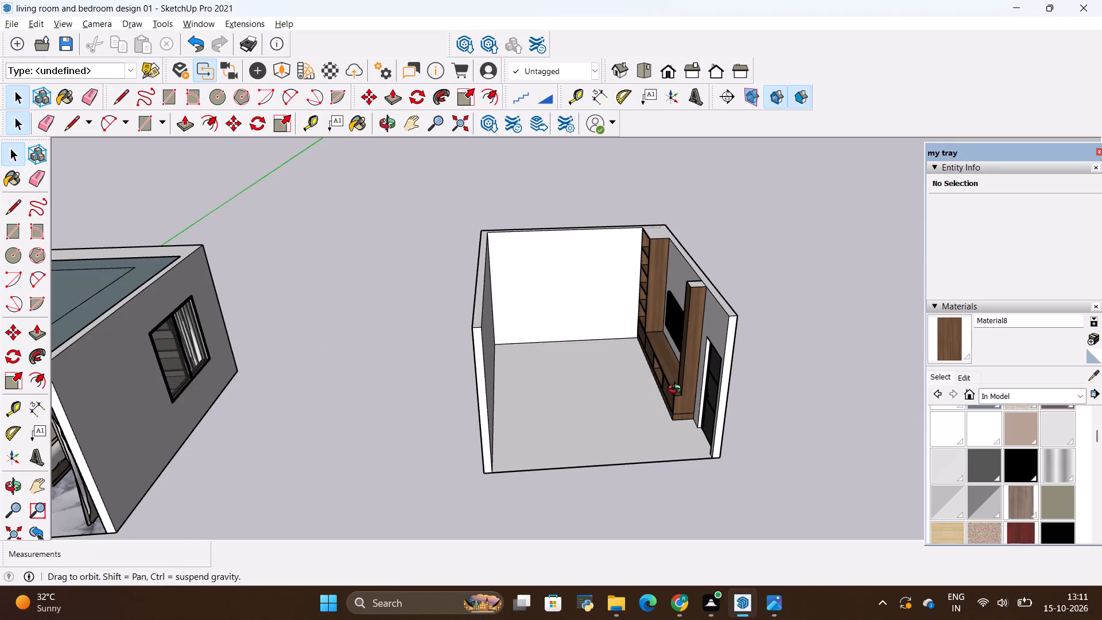
pyautogui.moveTo(677, 390); pyautogui.dragTo(835, 397, button='middle')
pyautogui.scroll(4, 661, 303)
pyautogui.doubleClick(662, 275)
pyautogui.click(662, 275)
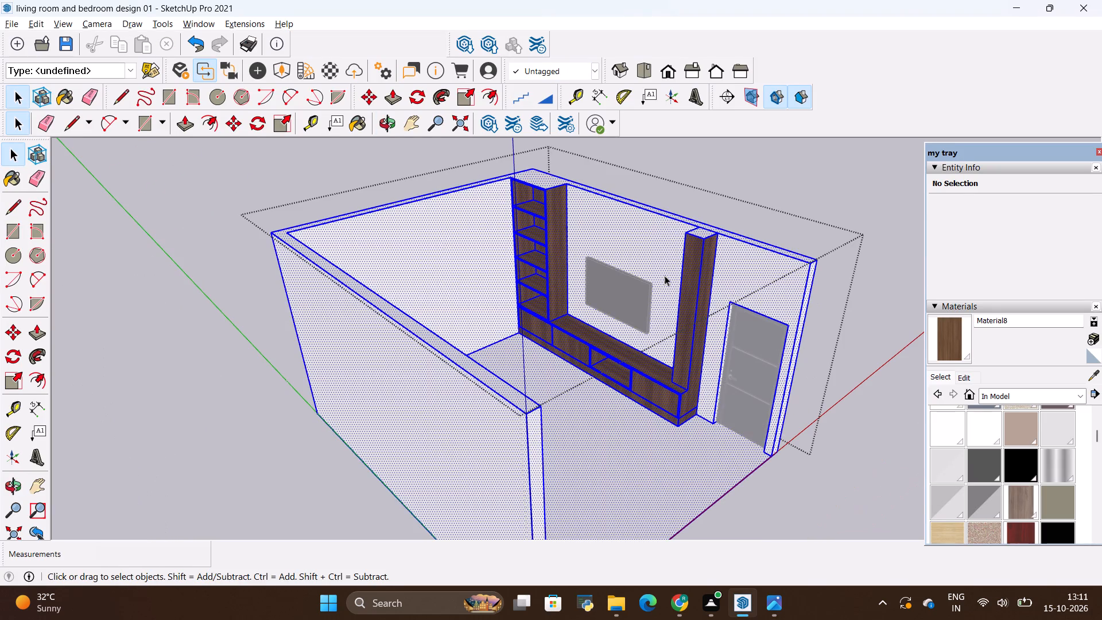
pyautogui.click(661, 280)
pyautogui.click(661, 266)
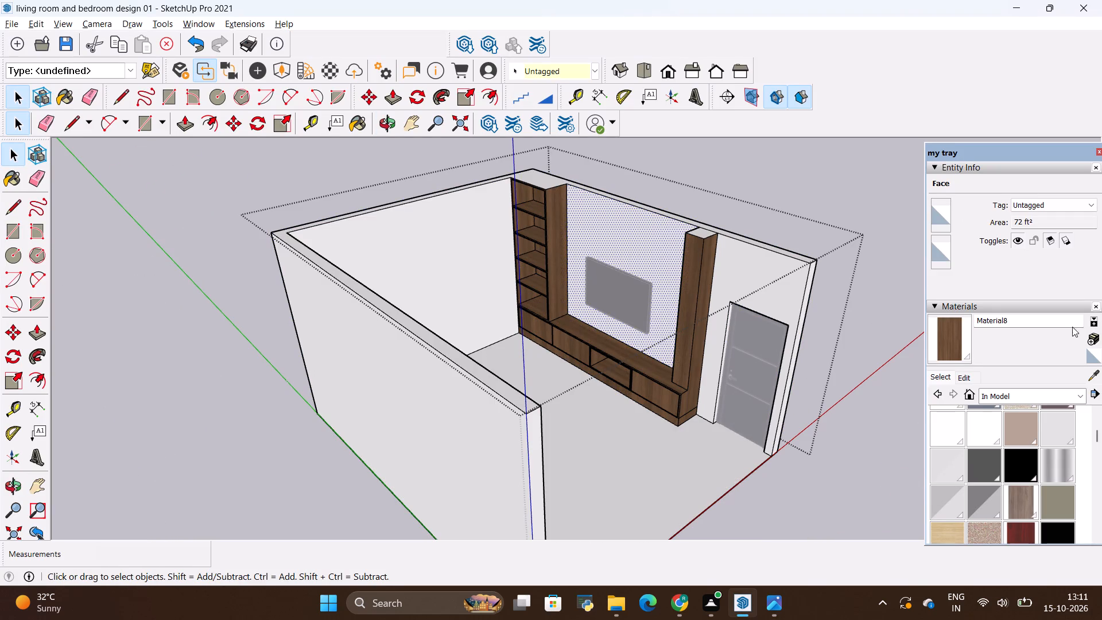
# Create a new material using the light beige marble image 0895a0b1e084286f2bf766fdad5fcc94 from the all materials folder as its texture.
pyautogui.click(1095, 340)
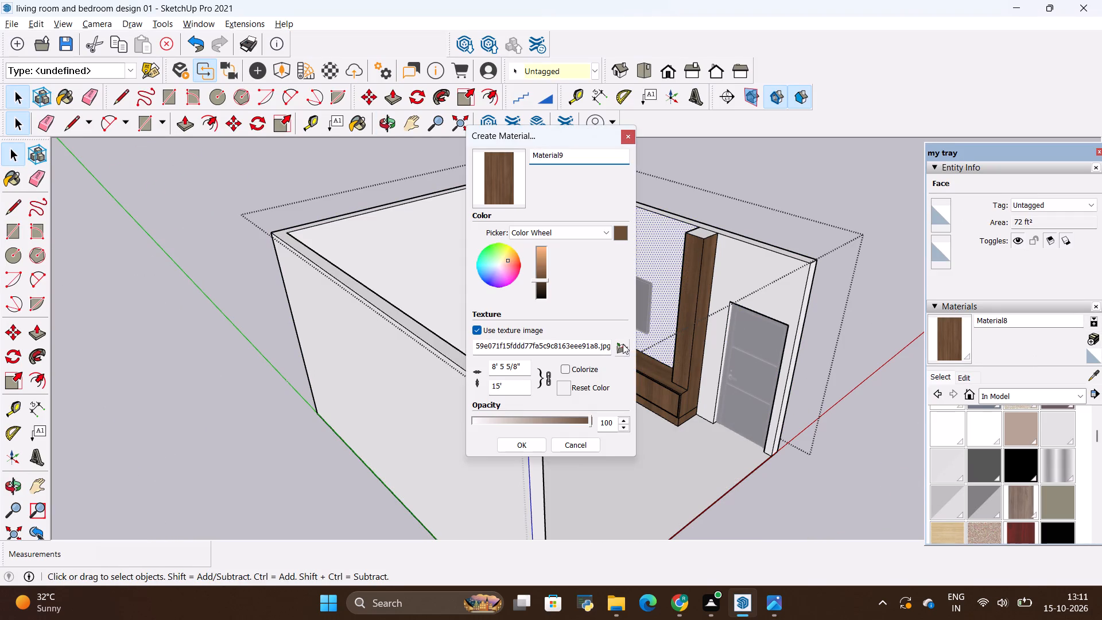
pyautogui.click(623, 344)
pyautogui.scroll(-3, 632, 320)
pyautogui.scroll(-4, 680, 317)
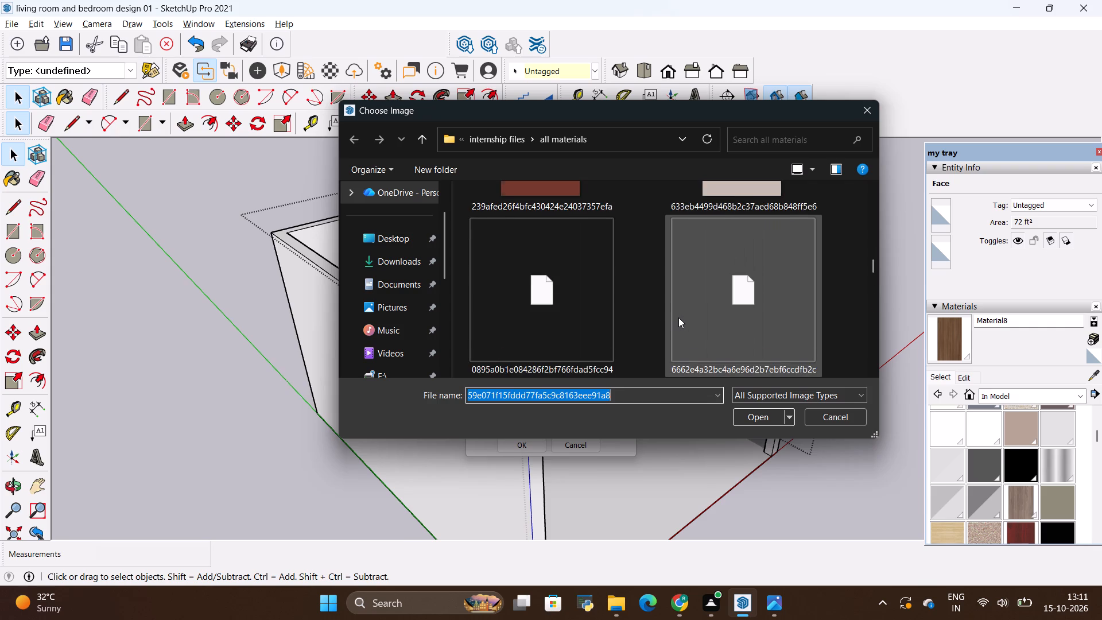
pyautogui.scroll(-2, 678, 317)
pyautogui.scroll(4, 665, 317)
pyautogui.scroll(-2, 600, 310)
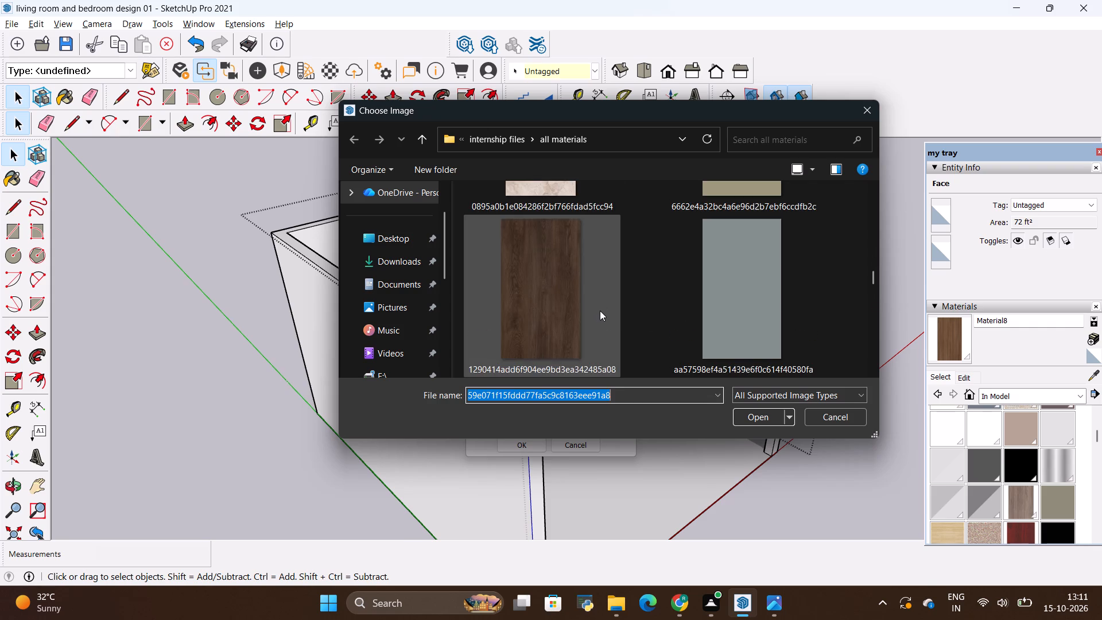
pyautogui.scroll(1, 594, 311)
pyautogui.click(509, 296)
pyautogui.click(744, 420)
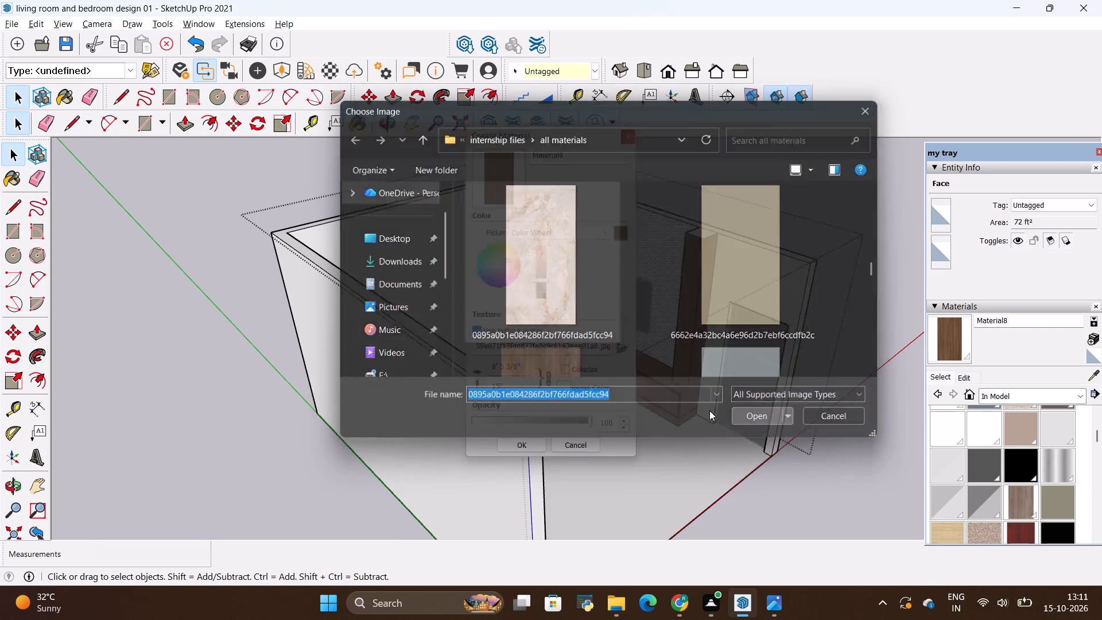
pyautogui.click(524, 440)
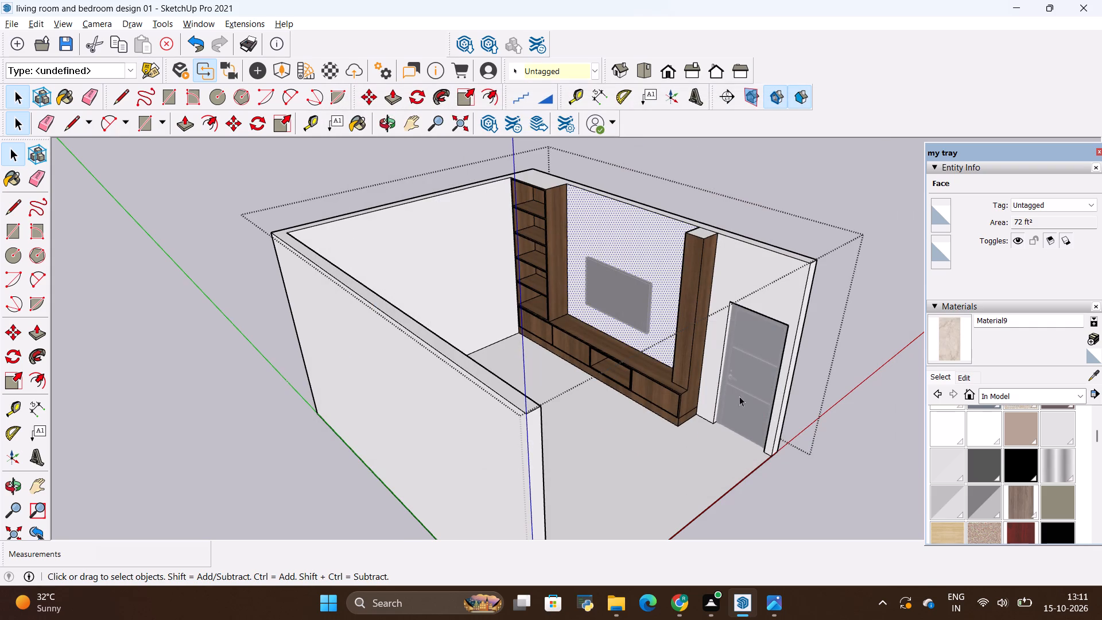
# Paint the wall face behind the TV with the light beige marble material and exit the group.
pyautogui.click(946, 350)
pyautogui.click(608, 252)
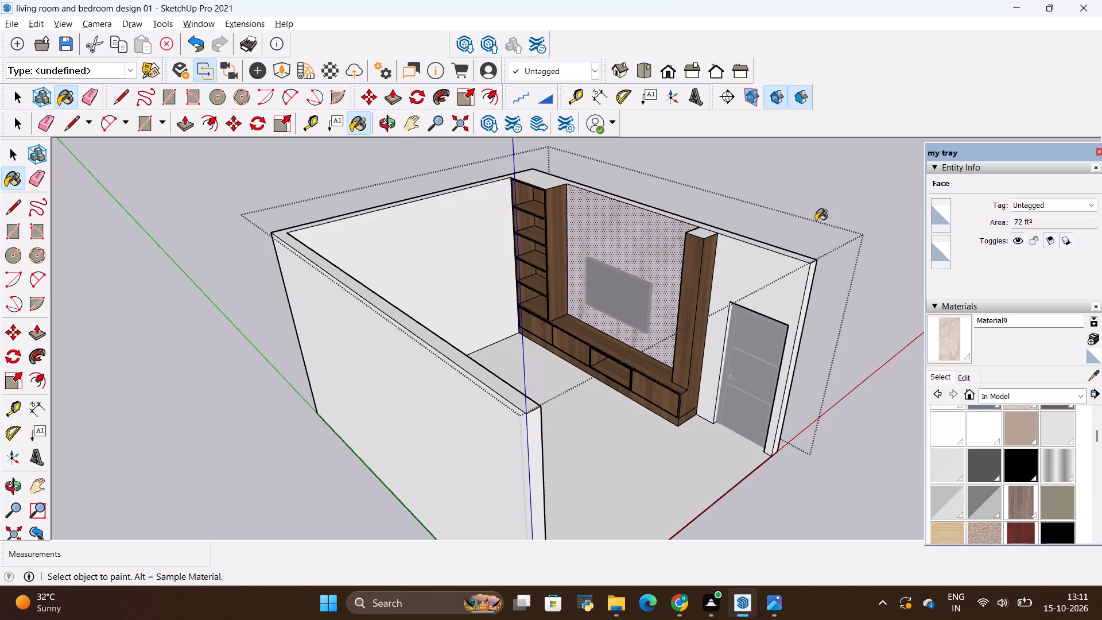
pyautogui.press('space')
pyautogui.click(820, 215)
# Examine the marble finish on the TV wall up close and from different angles.
pyautogui.scroll(5, 654, 265)
pyautogui.moveTo(674, 290); pyautogui.dragTo(821, 310, button='middle')
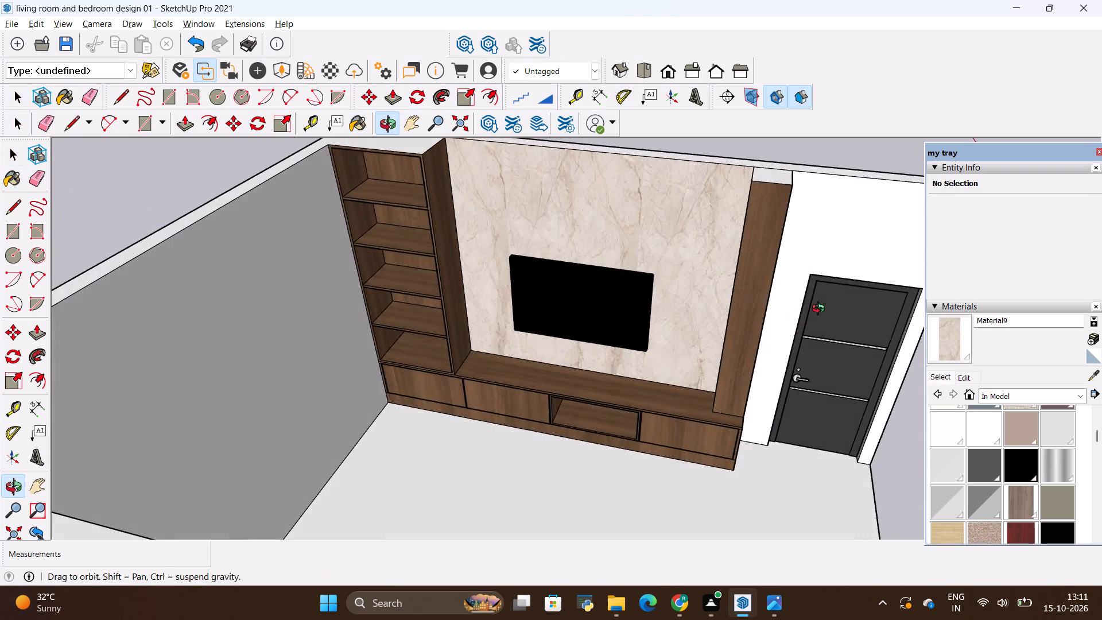
pyautogui.moveTo(821, 310); pyautogui.dragTo(682, 269, button='middle')
pyautogui.scroll(4, 690, 248)
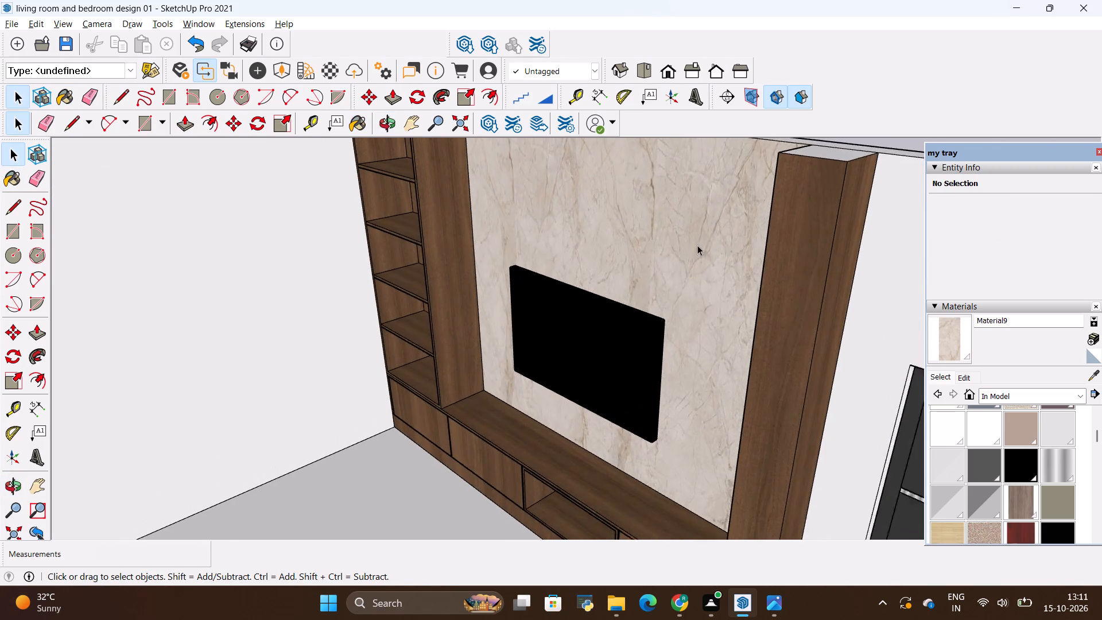
pyautogui.scroll(1, 697, 245)
pyautogui.scroll(-11, 550, 273)
pyautogui.moveTo(572, 344); pyautogui.dragTo(521, 383, button='middle')
# Create a new material using the brown marble image c6add9000acca87197a9046b34252115 from the all materials folder as its texture.
pyautogui.click(1088, 343)
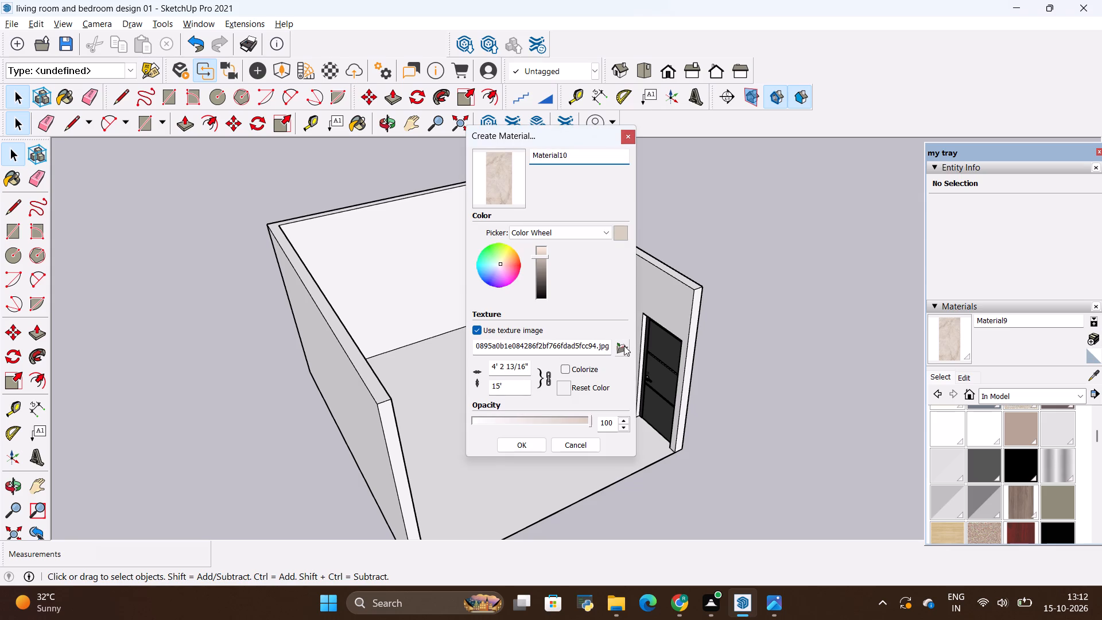
pyautogui.click(624, 346)
pyautogui.scroll(-4, 679, 293)
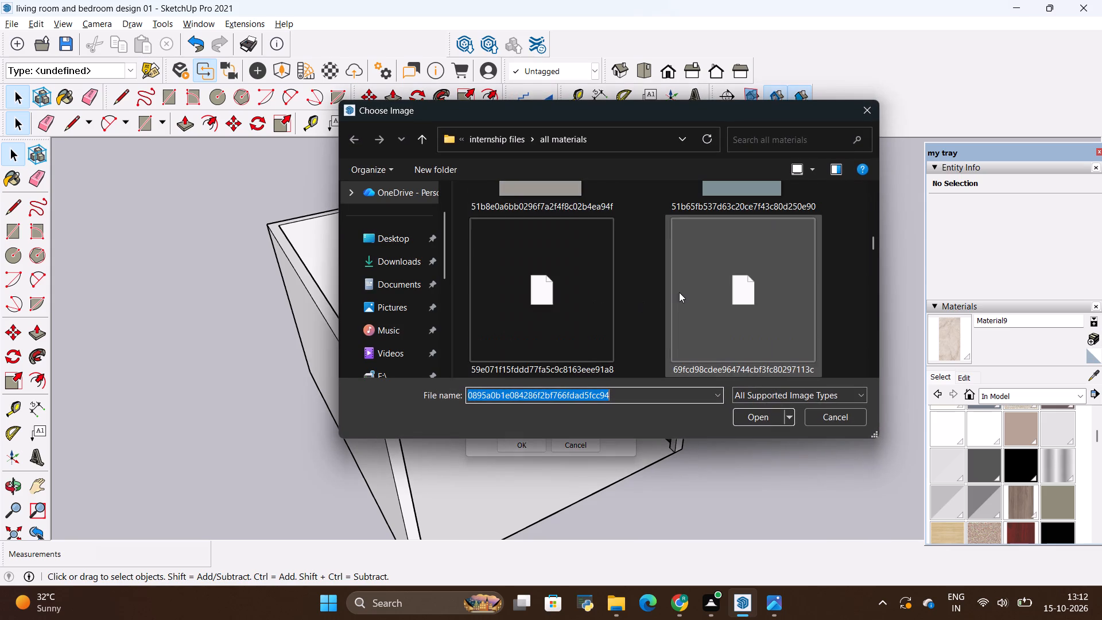
pyautogui.scroll(-3, 679, 292)
pyautogui.scroll(2, 679, 292)
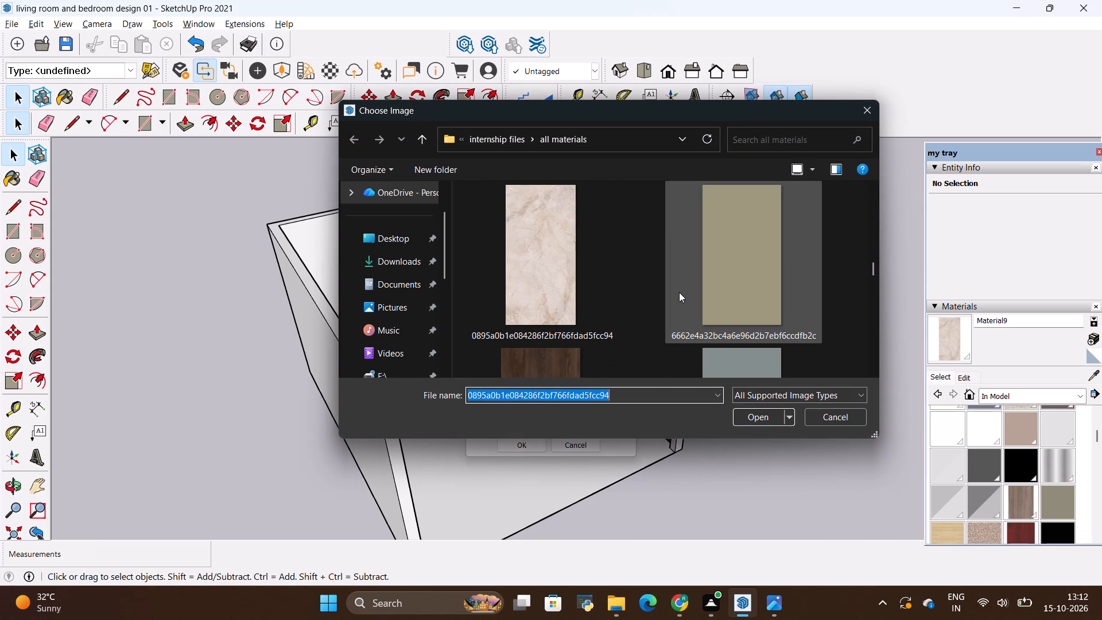
pyautogui.scroll(-4, 679, 292)
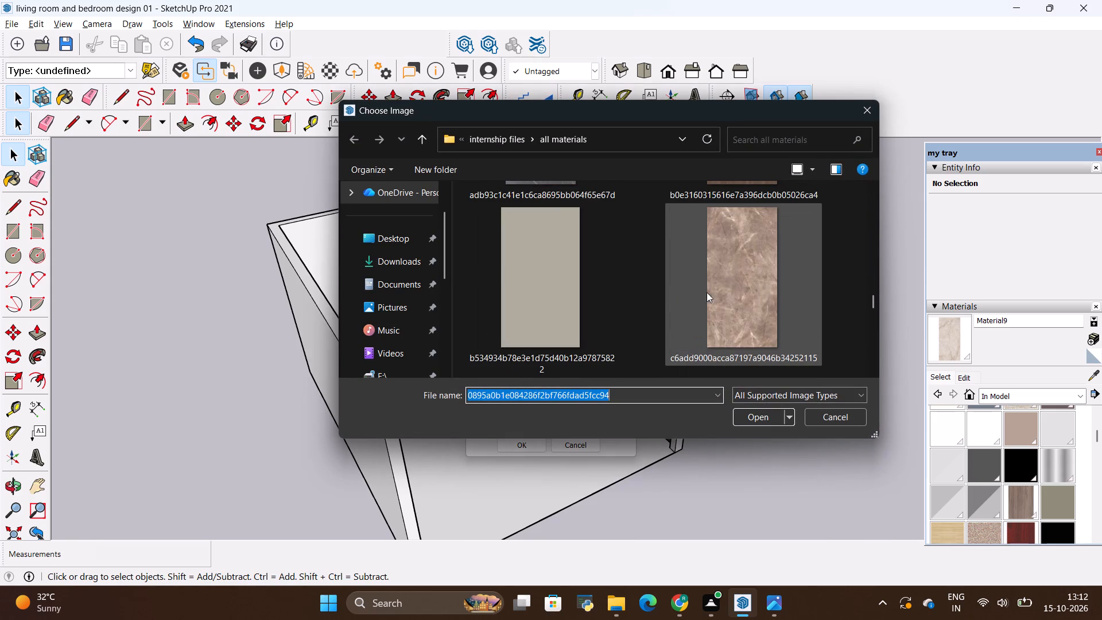
pyautogui.click(721, 289)
pyautogui.click(751, 417)
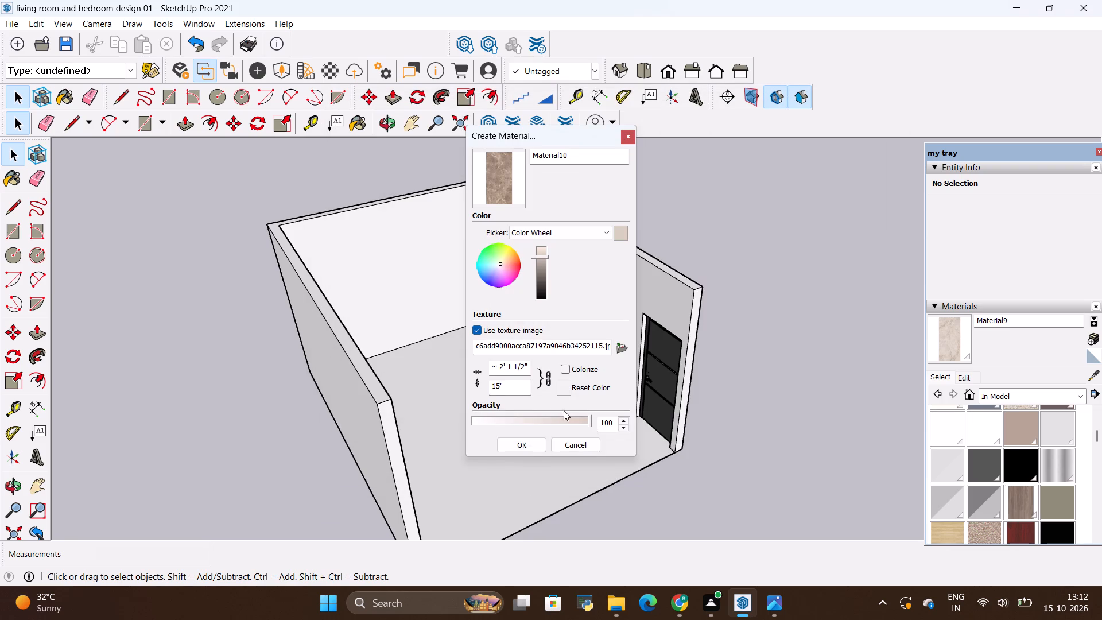
pyautogui.click(533, 445)
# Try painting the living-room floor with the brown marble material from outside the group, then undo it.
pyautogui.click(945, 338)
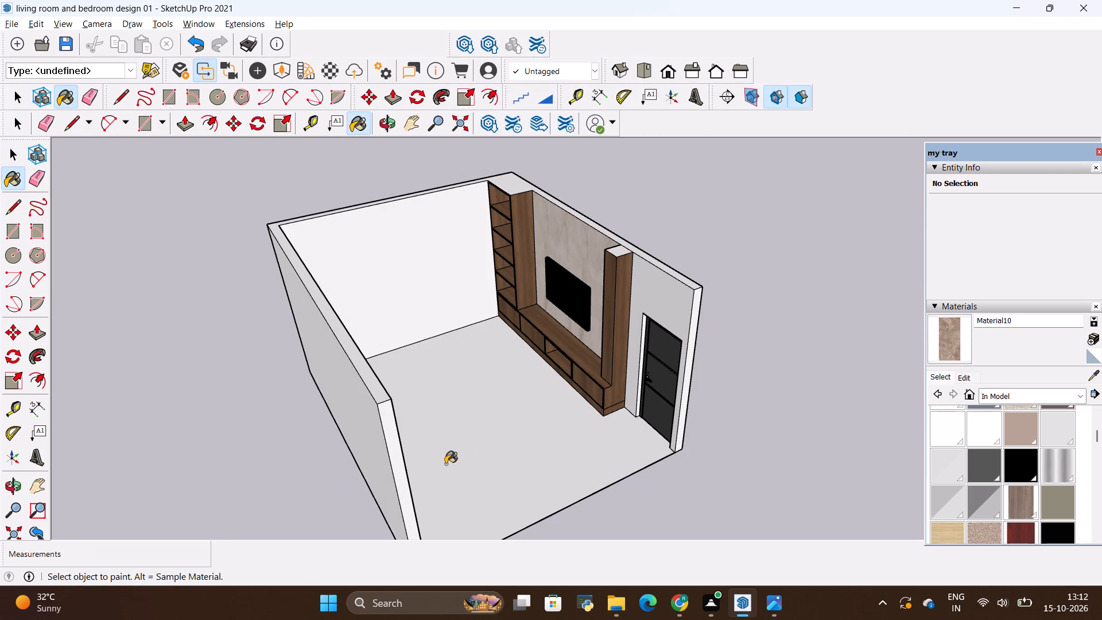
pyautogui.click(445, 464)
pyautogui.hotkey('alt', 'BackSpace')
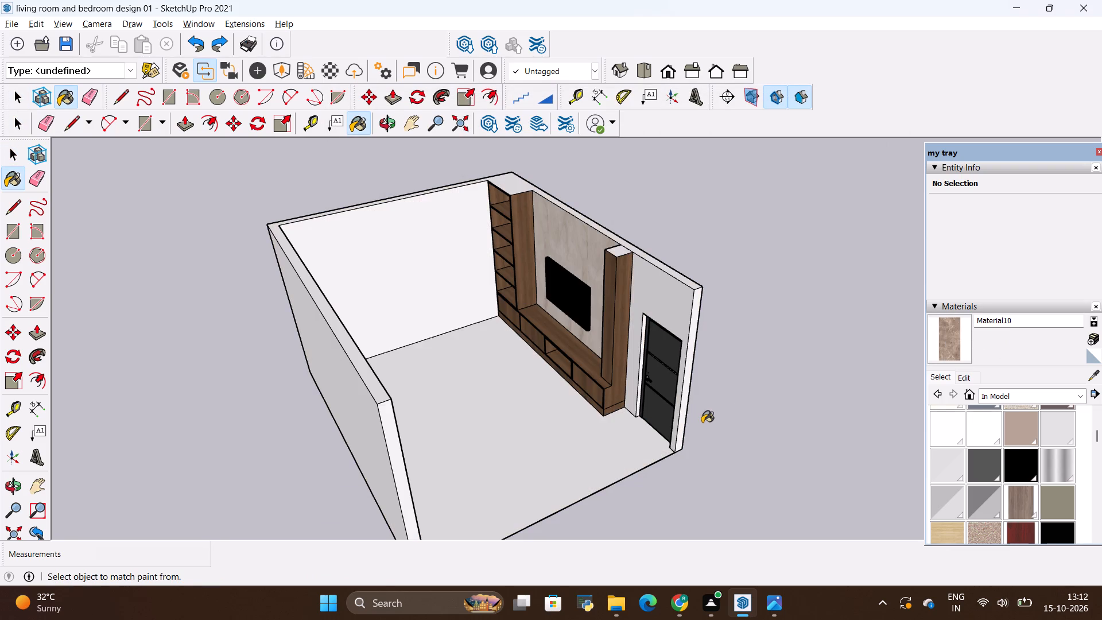
# Open the living-room group, paint its floor face with the brown marble Material10, and exit the group.
pyautogui.press('space')
pyautogui.doubleClick(520, 487)
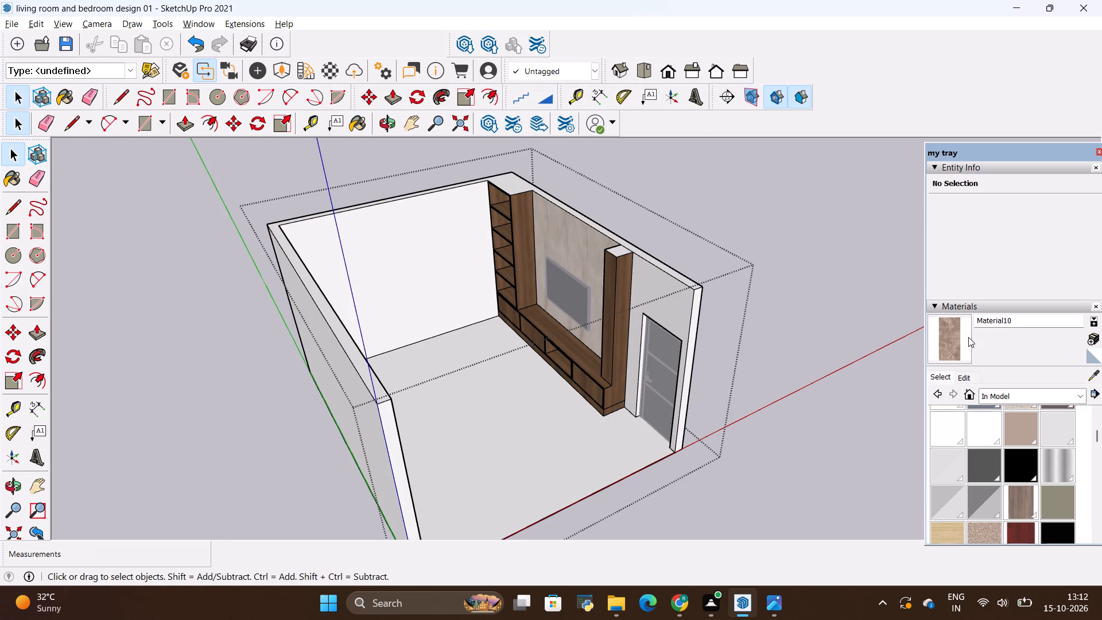
pyautogui.click(954, 341)
pyautogui.click(433, 458)
pyautogui.press('space')
pyautogui.click(878, 383)
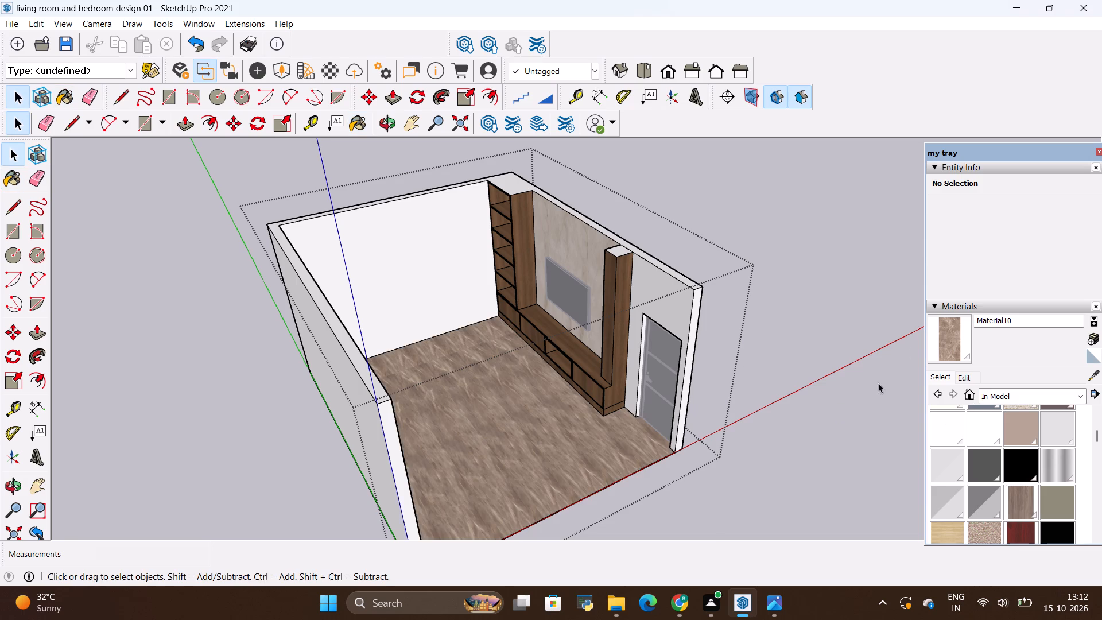
# Examine the marble floor together with the TV wall up close and from different angles.
pyautogui.scroll(10, 637, 439)
pyautogui.scroll(-5, 434, 376)
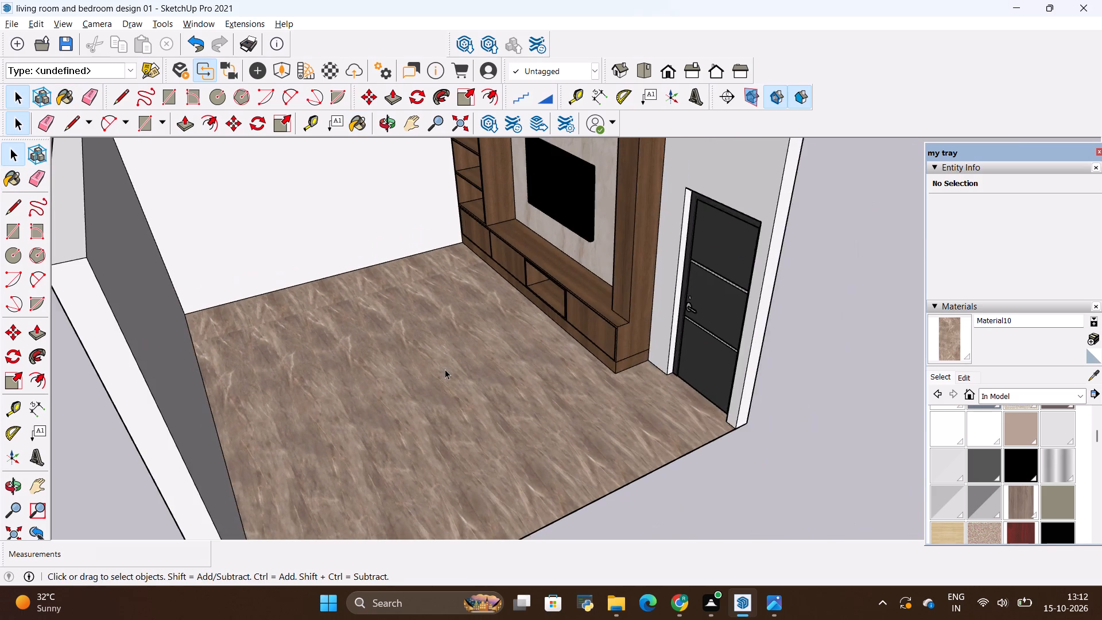
pyautogui.scroll(-5, 445, 369)
pyautogui.moveTo(432, 414); pyautogui.dragTo(550, 338, button='middle')
pyautogui.scroll(9, 544, 241)
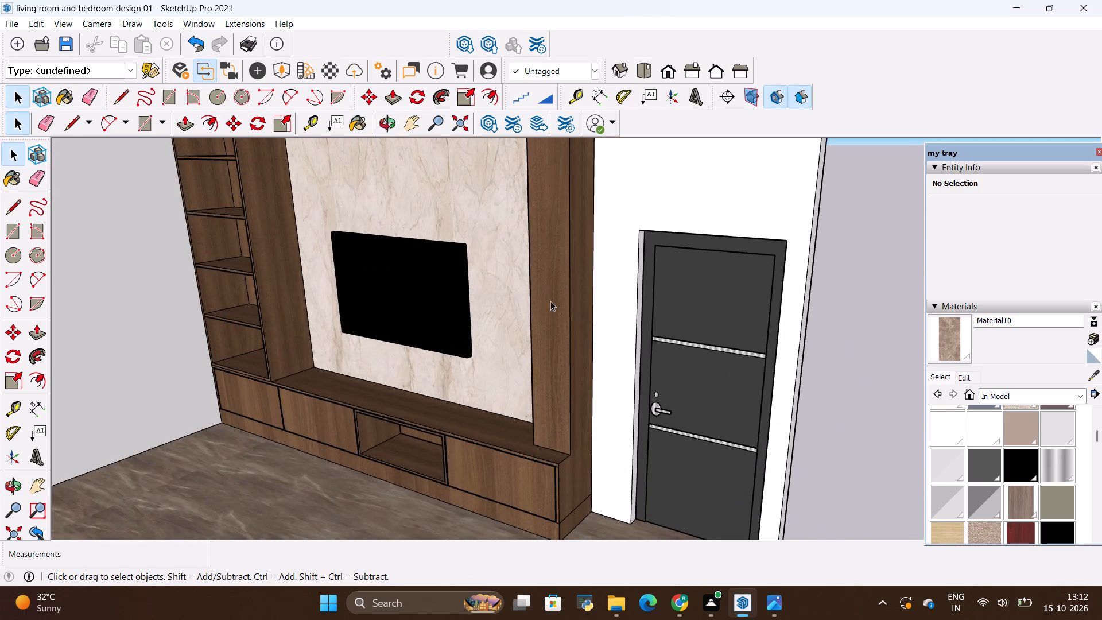
pyautogui.moveTo(519, 399); pyautogui.dragTo(491, 351, button='middle')
pyautogui.scroll(-9, 507, 319)
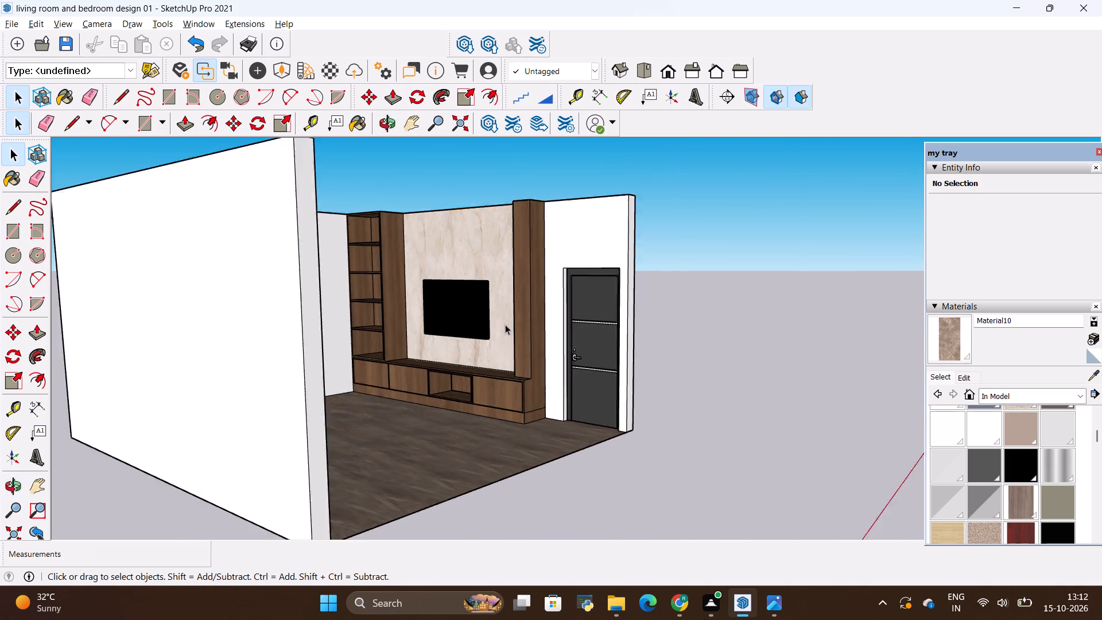
pyautogui.moveTo(622, 366); pyautogui.dragTo(503, 420, button='middle')
# Compare the living-room model with the reference photo cc3a729f4e4b54b3bd63b73cd05c8d97.jpg, checking the TV wall, floor and furnishings.
pyautogui.hotkey('alt', 'Tab')
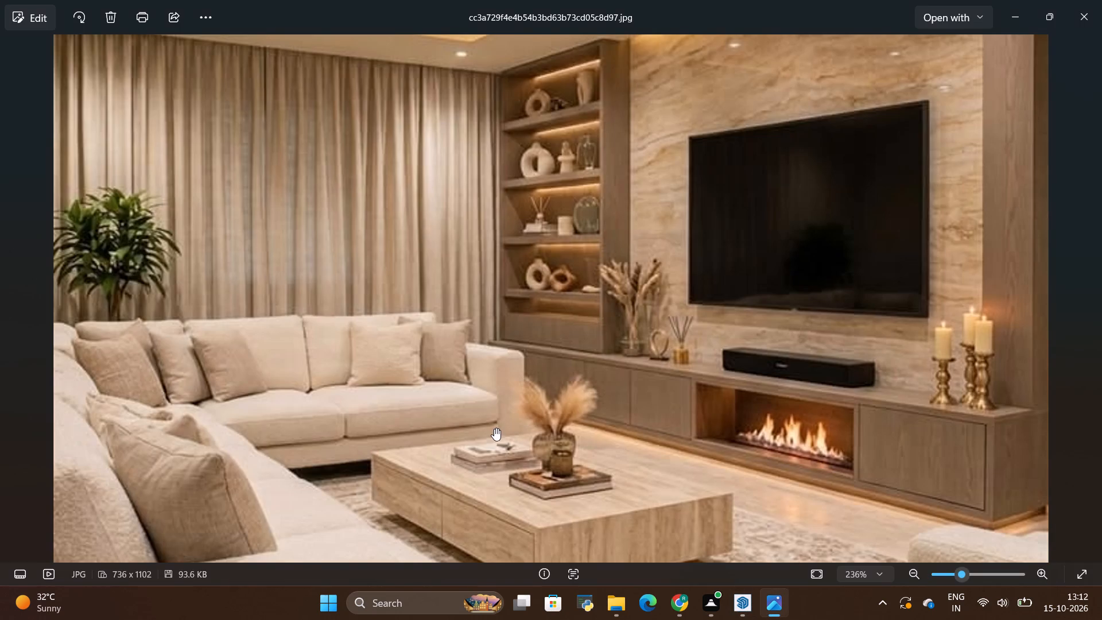
pyautogui.hotkey('alt', 'Tab')
pyautogui.hotkey('alt', 'Tab')
pyautogui.scroll(-7, 493, 384)
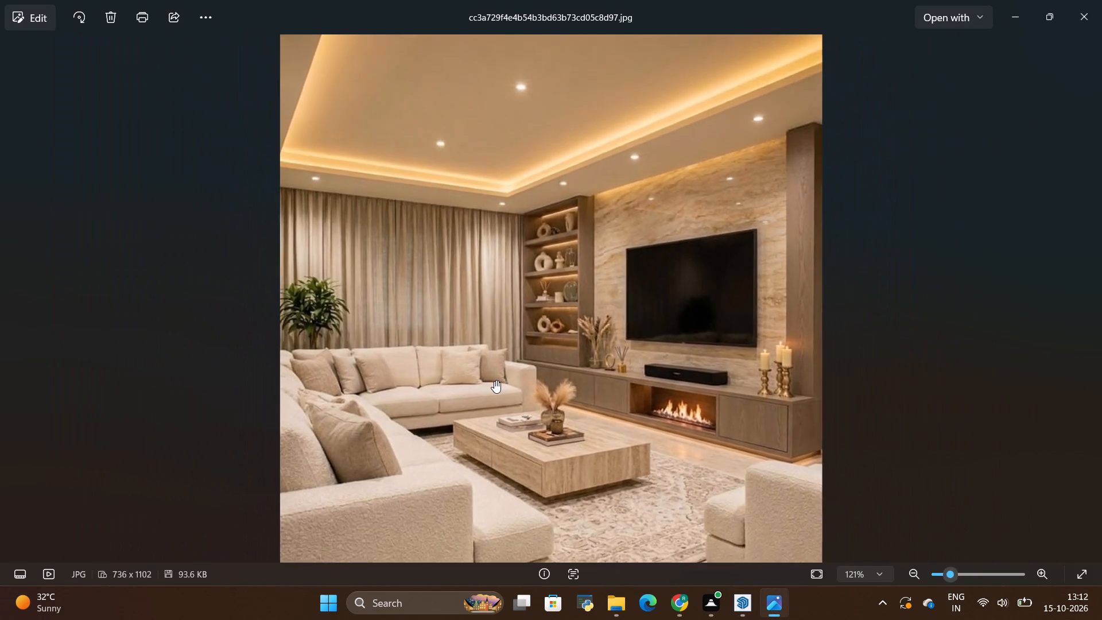
pyautogui.hotkey('alt', 'Tab')
pyautogui.hotkey('alt', 'Tab')
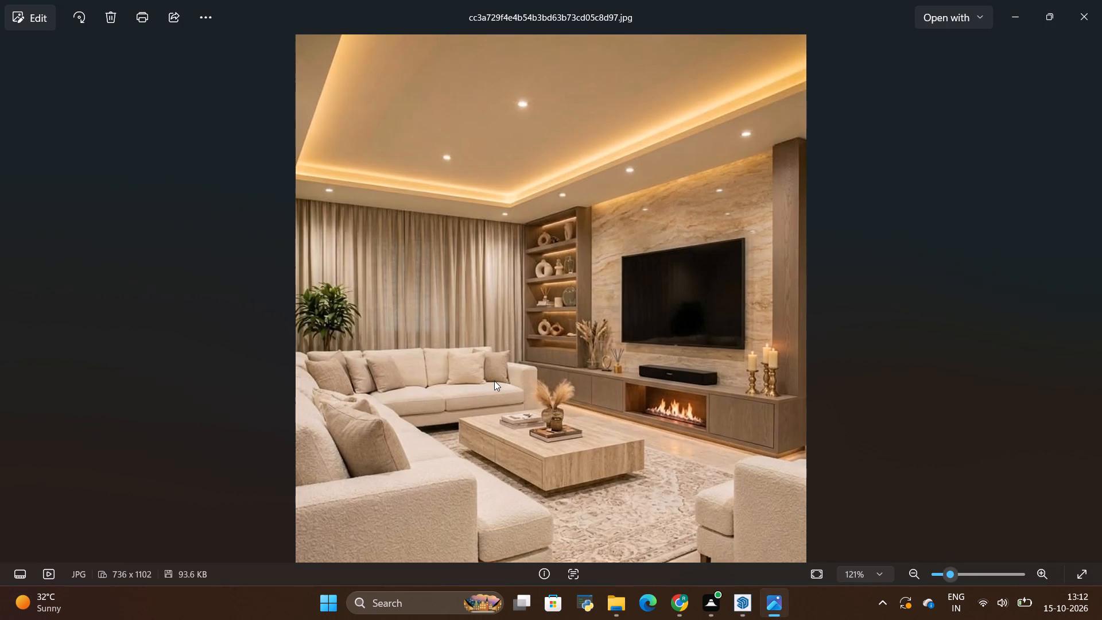
pyautogui.hotkey('alt', 'Tab')
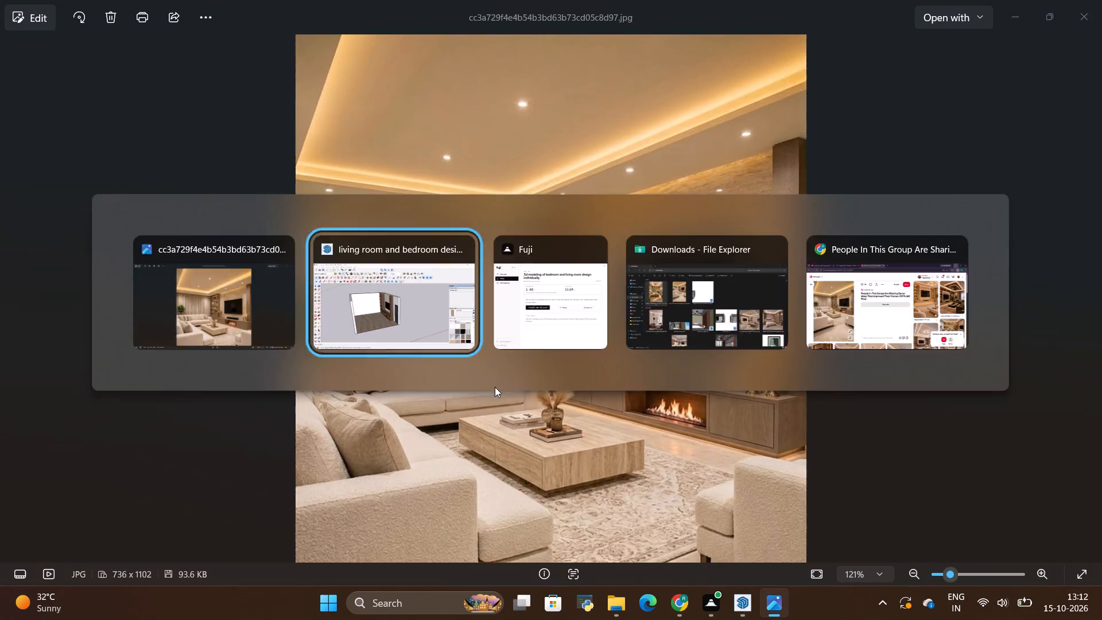
pyautogui.moveTo(518, 342); pyautogui.dragTo(643, 372, button='middle')
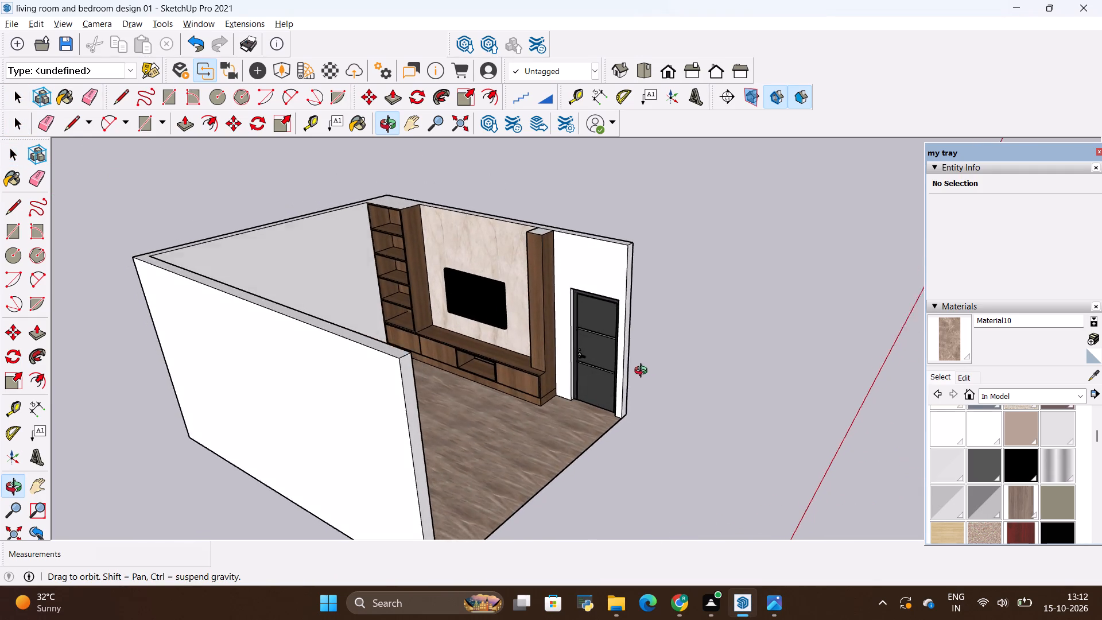
pyautogui.moveTo(643, 372); pyautogui.dragTo(638, 366, button='middle')
pyautogui.scroll(3, 550, 324)
pyautogui.moveTo(571, 396); pyautogui.dragTo(419, 291, button='middle')
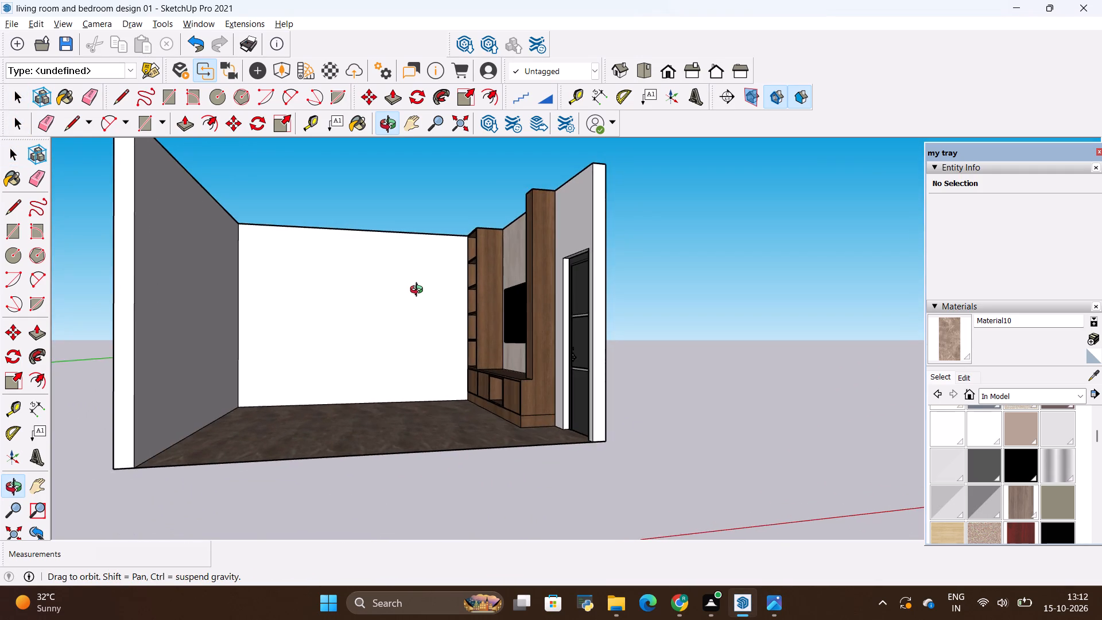
pyautogui.moveTo(419, 291); pyautogui.dragTo(475, 293, button='middle')
pyautogui.hotkey('alt', 'Tab')
pyautogui.hotkey('alt', 'Tab')
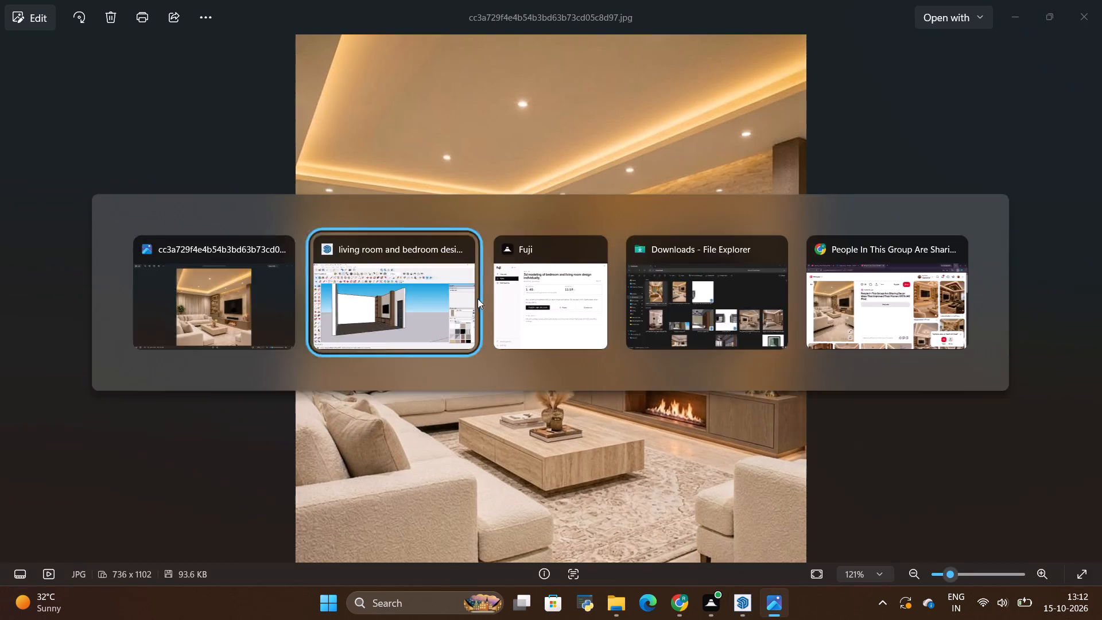
pyautogui.scroll(3, 485, 303)
pyautogui.moveTo(470, 303); pyautogui.dragTo(519, 301, button='middle')
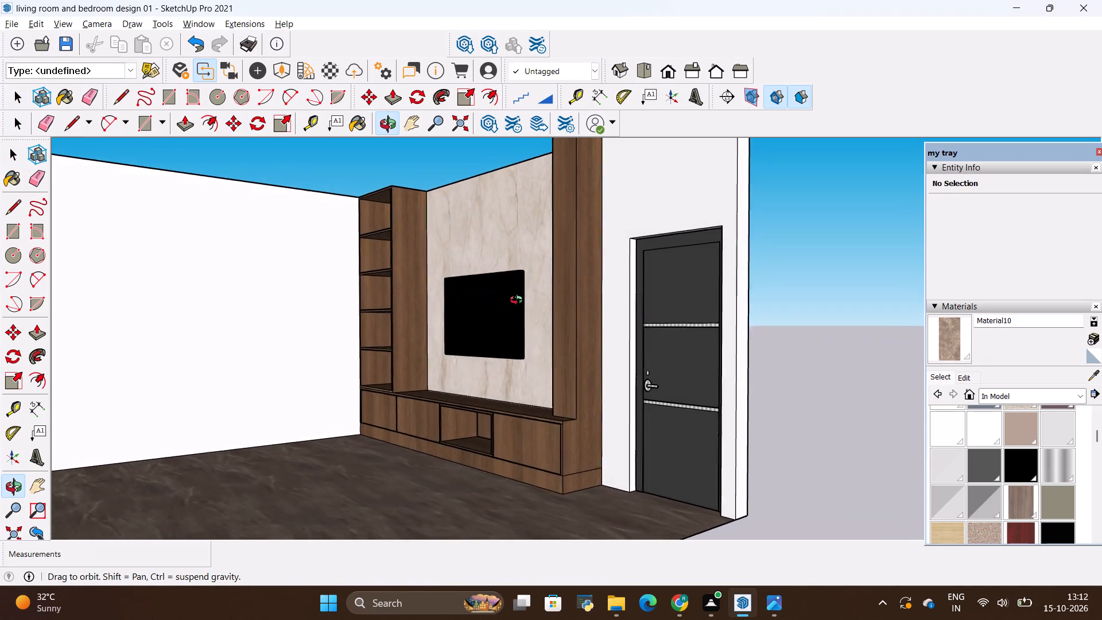
pyautogui.moveTo(519, 301); pyautogui.dragTo(541, 300, button='middle')
pyautogui.scroll(-4, 583, 318)
pyautogui.moveTo(694, 331); pyautogui.dragTo(686, 396, button='middle')
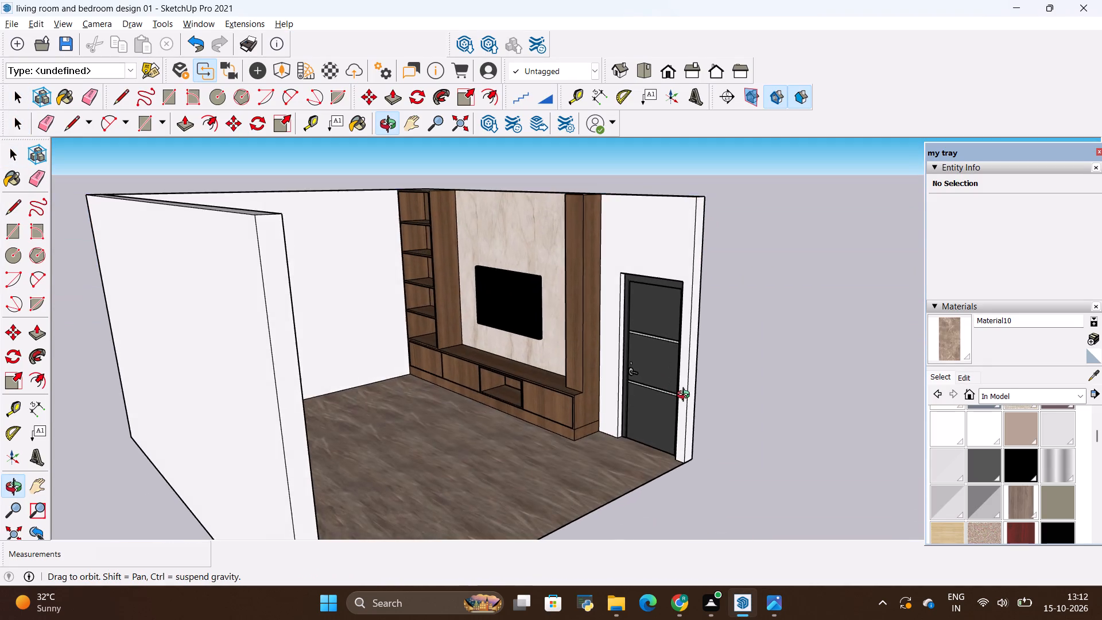
pyautogui.moveTo(686, 396); pyautogui.dragTo(673, 425, button='middle')
pyautogui.hotkey('alt', 'Tab')
pyautogui.hotkey('alt', 'Tab')
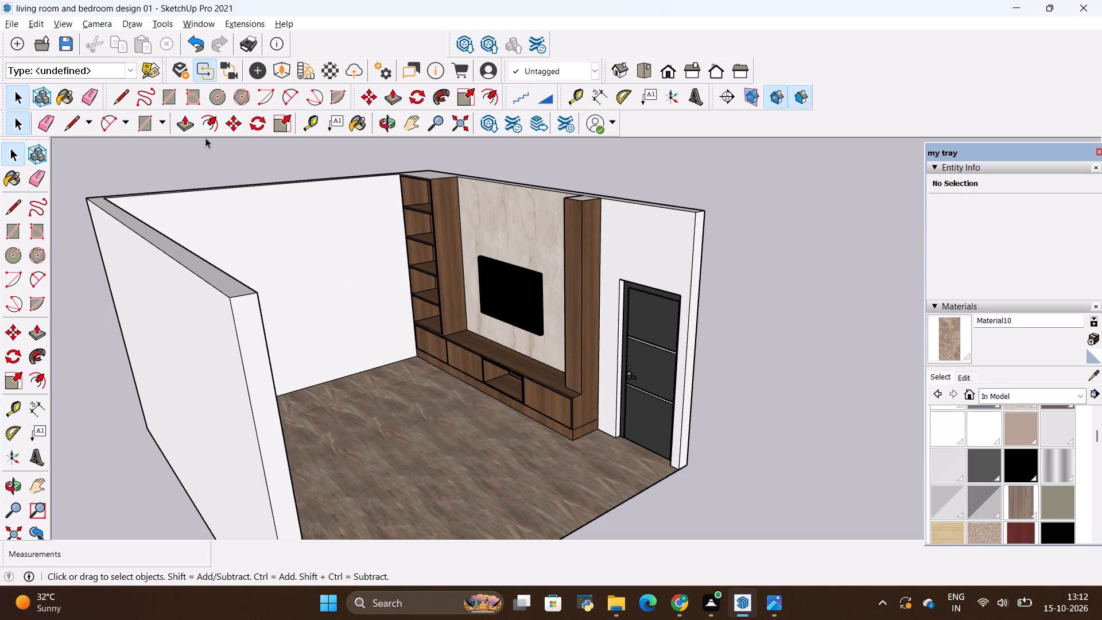
# Import the SKT_Nearly Natural 5' Kentia Palm Silk Tree model from the ALL 3D WAREHOUSE ITEMS folder and place it on the living-room floor.
pyautogui.click(7, 27)
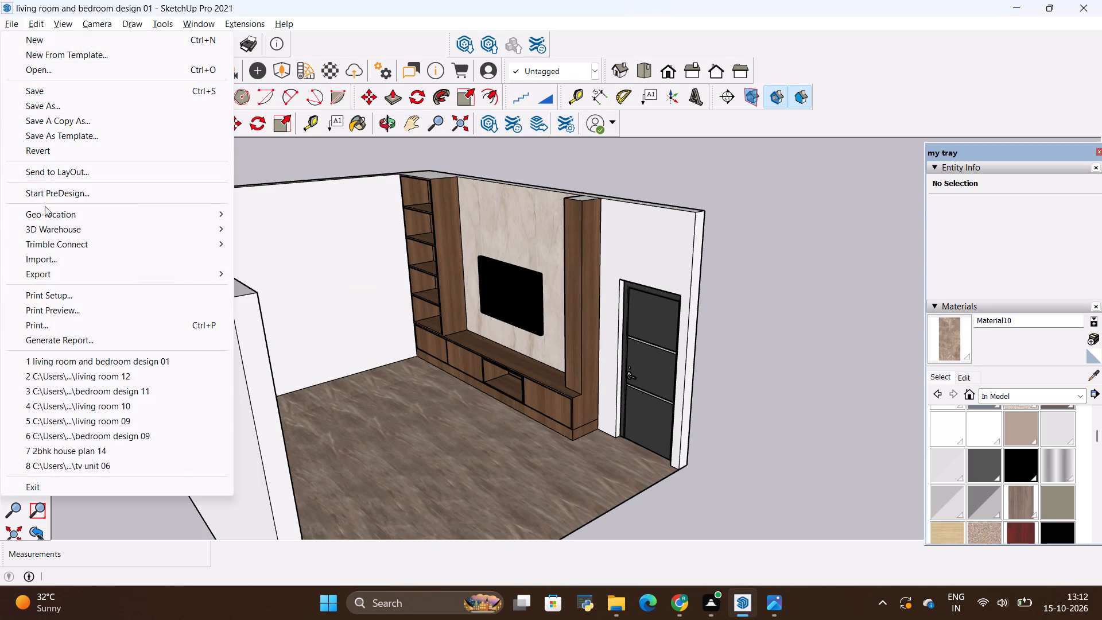
pyautogui.click(51, 256)
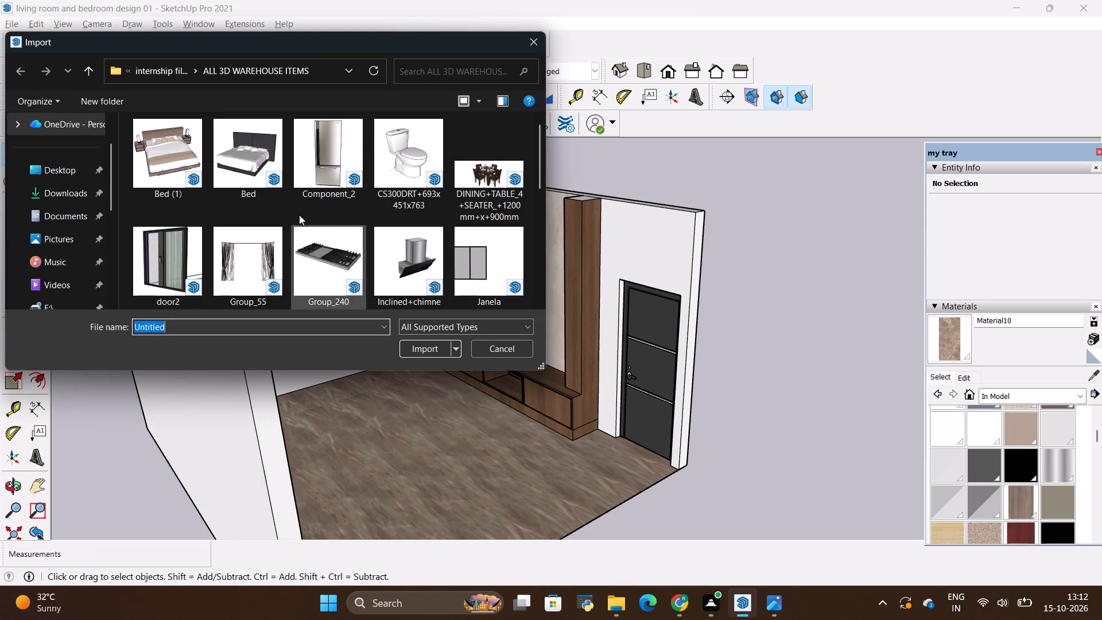
pyautogui.scroll(-2, 298, 215)
pyautogui.scroll(-1, 383, 243)
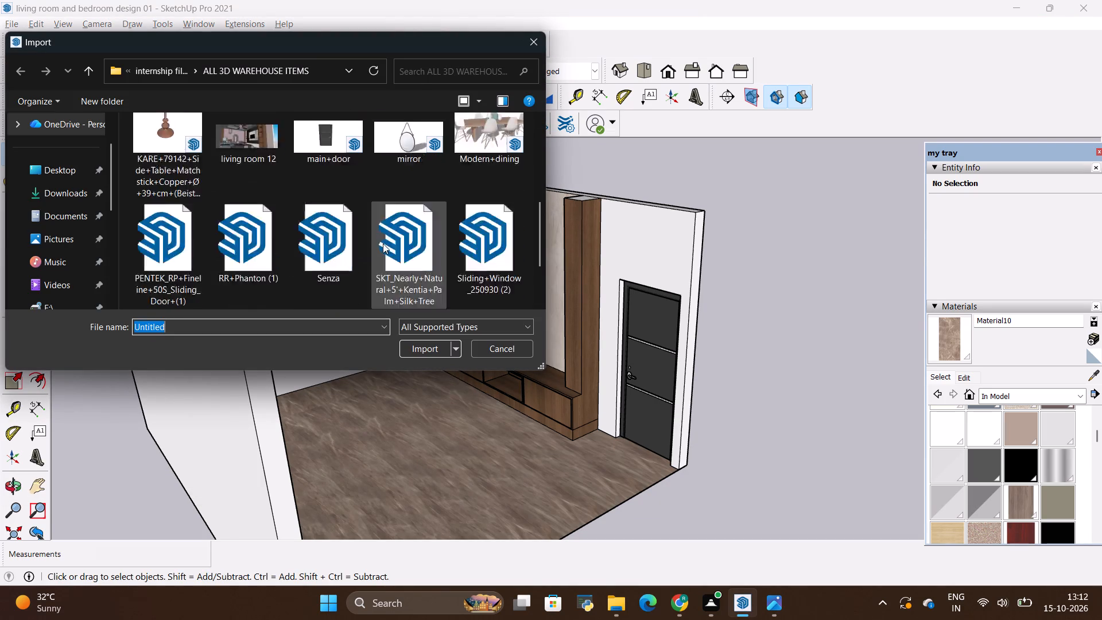
pyautogui.scroll(-1, 383, 243)
pyautogui.click(408, 181)
pyautogui.click(426, 343)
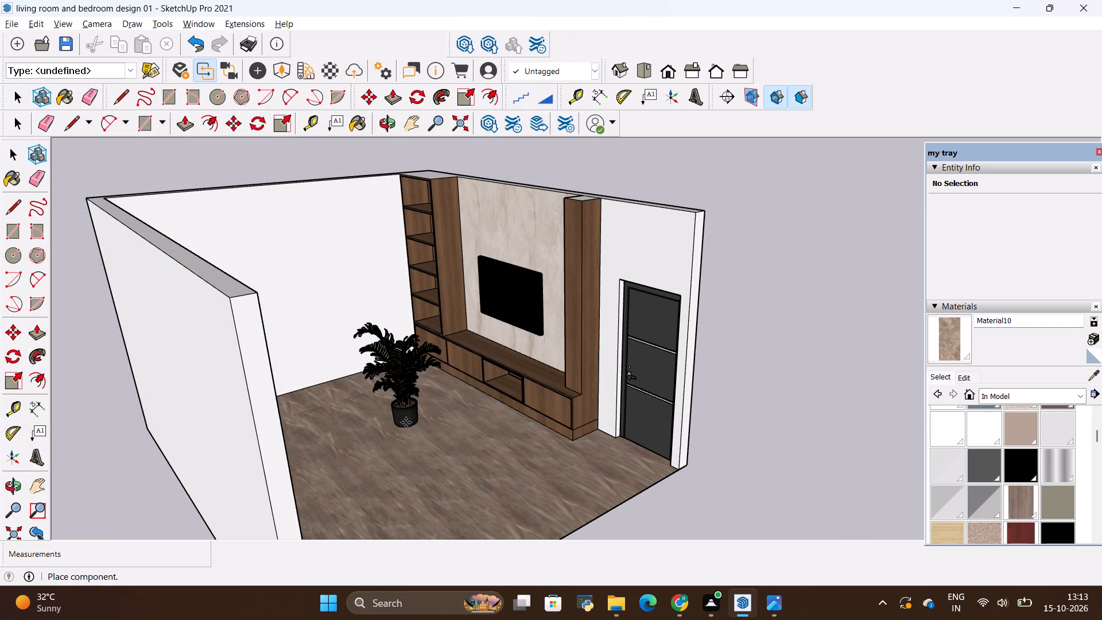
pyautogui.click(406, 423)
# Scale the potted palm down uniformly to about 0.6 of its size.
pyautogui.press('s')
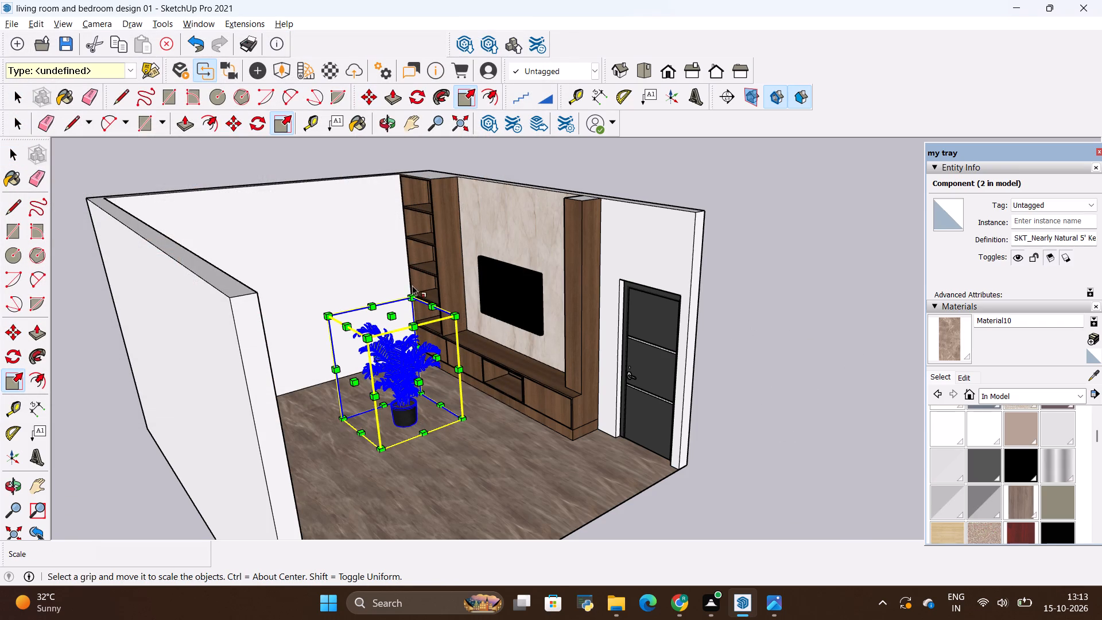
pyautogui.click(412, 292)
pyautogui.click(412, 296)
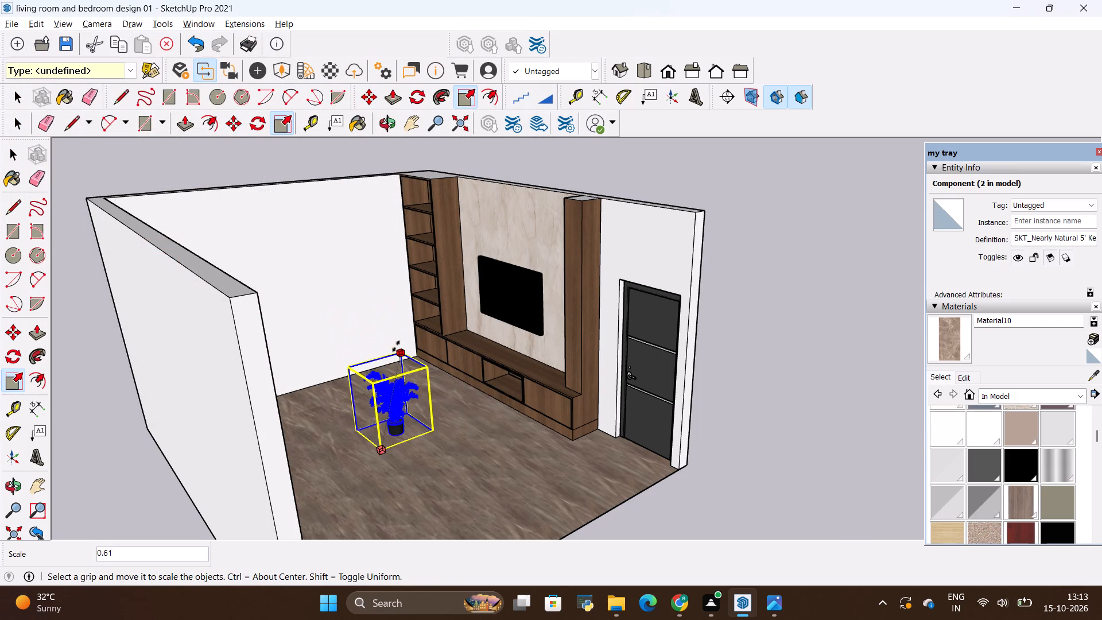
pyautogui.click(396, 346)
pyautogui.press('space')
# Move the potted palm onto the low TV cabinet's top, beside the tall open shelves, and clear the selection.
pyautogui.click(390, 412)
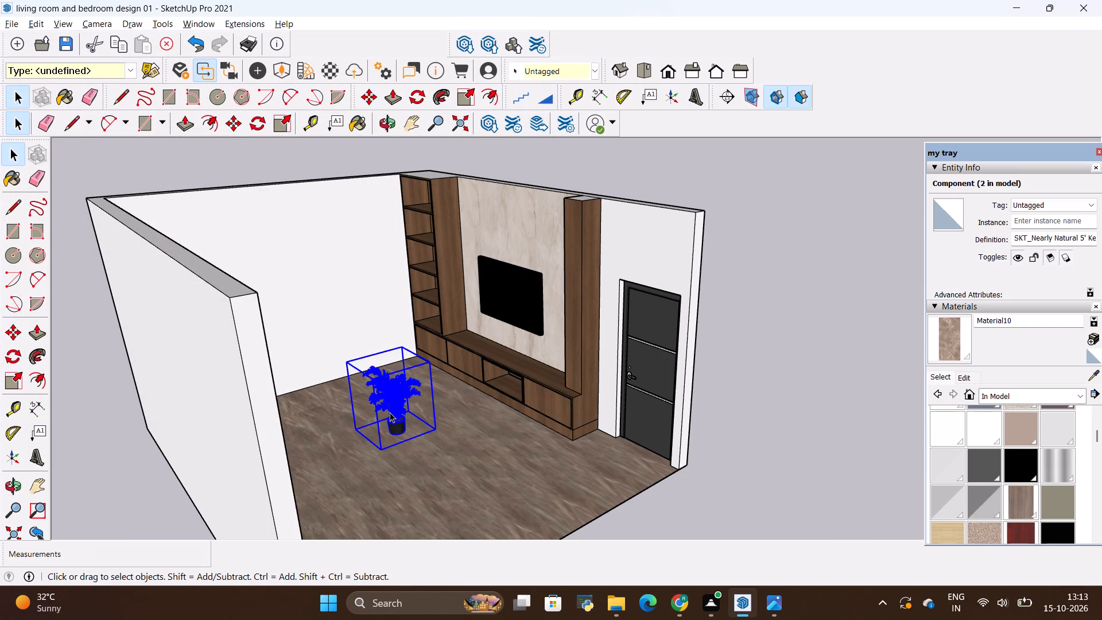
pyautogui.press('m')
pyautogui.click(402, 439)
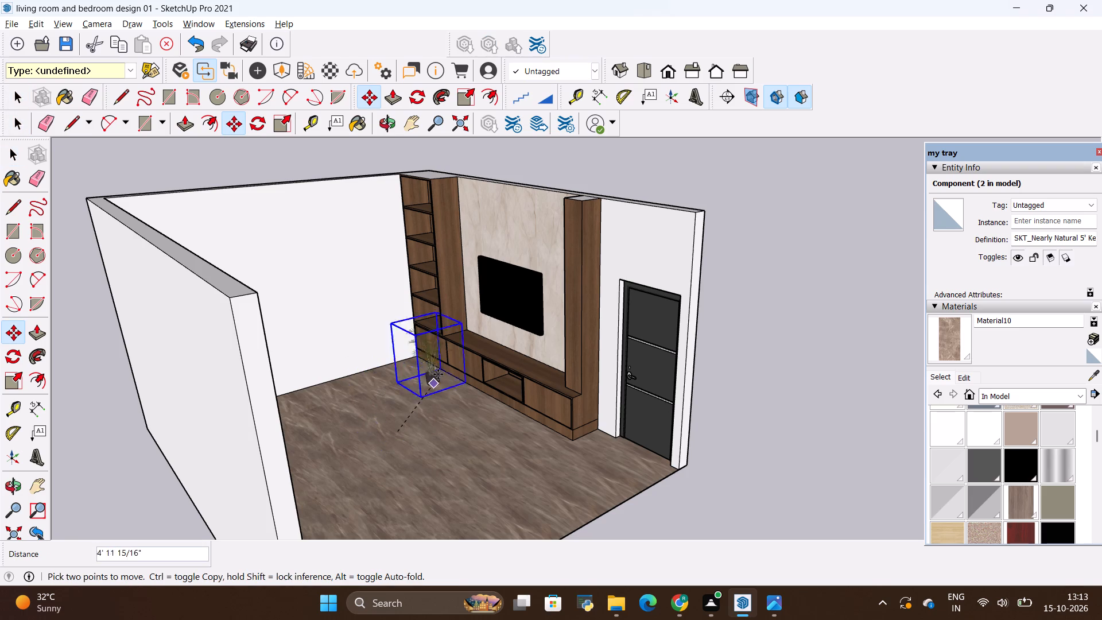
pyautogui.scroll(7, 464, 334)
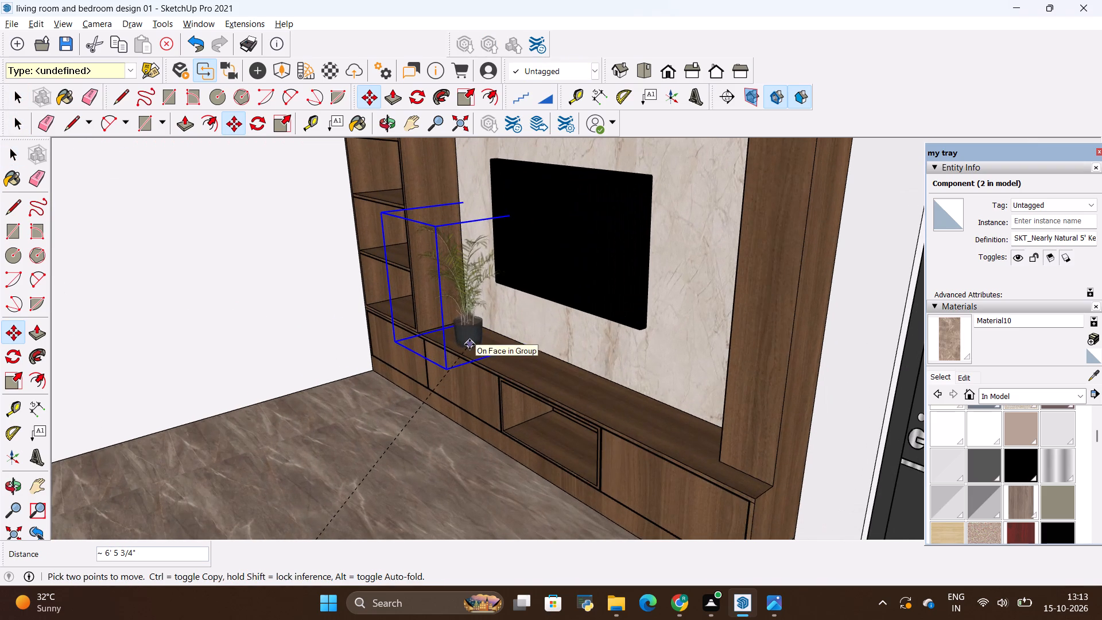
pyautogui.click(469, 344)
pyautogui.press('space')
pyautogui.click(343, 340)
pyautogui.scroll(-4, 348, 359)
pyautogui.click(362, 386)
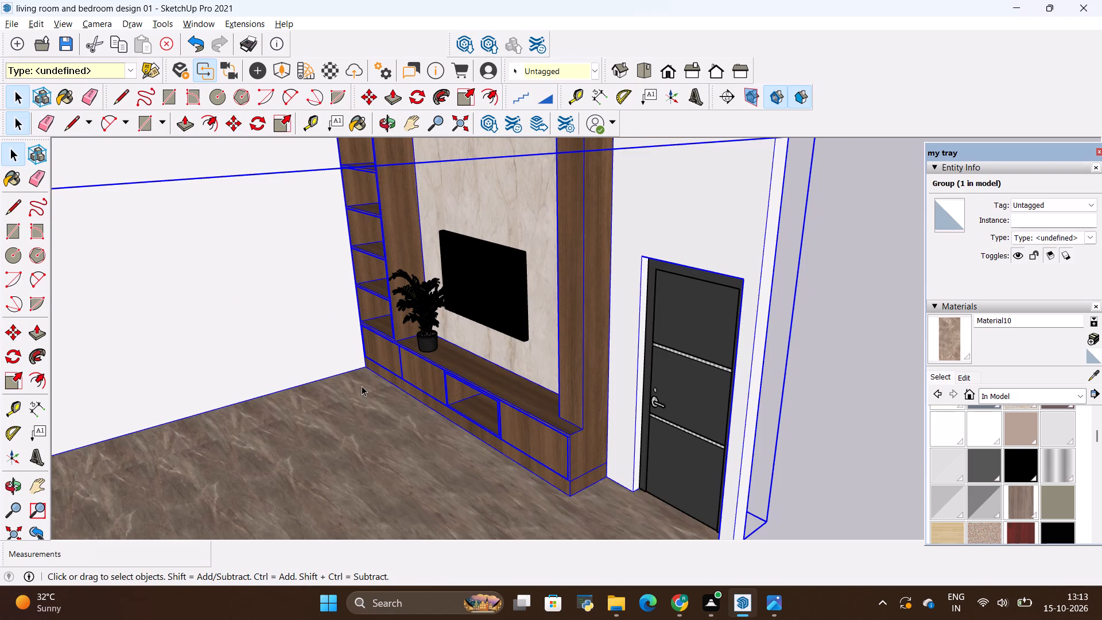
pyautogui.press('space')
pyautogui.click(824, 378)
# Move the potted palm about 7 inches along the TV cabinet's top toward the open shelves.
pyautogui.scroll(-4, 823, 373)
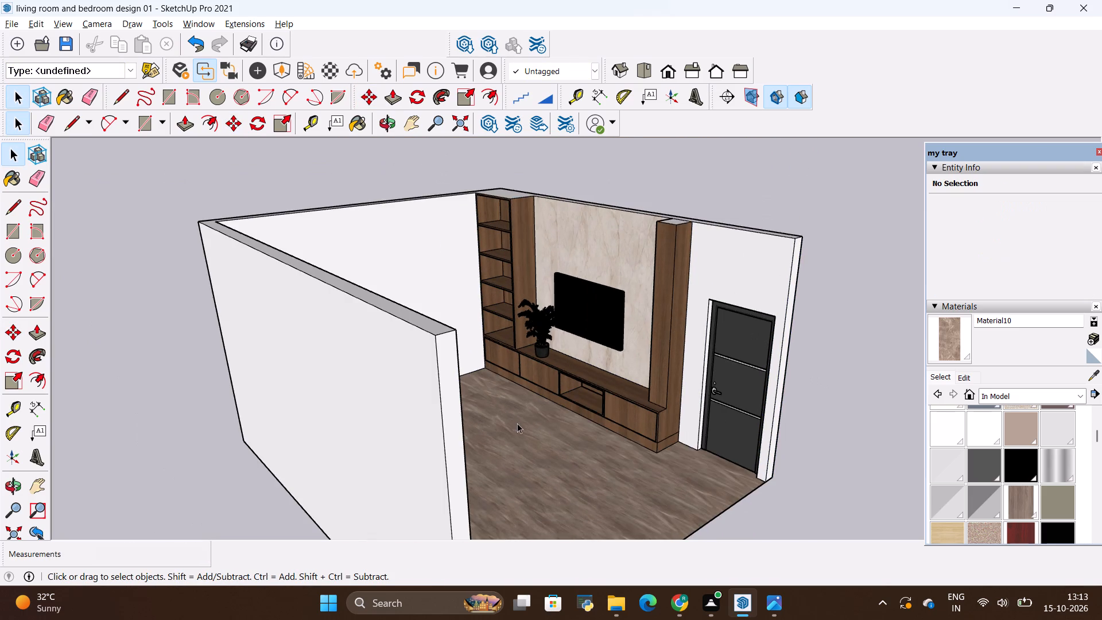
pyautogui.moveTo(515, 423); pyautogui.dragTo(553, 436, button='middle')
pyautogui.scroll(6, 551, 334)
pyautogui.moveTo(568, 435); pyautogui.dragTo(454, 293, button='middle')
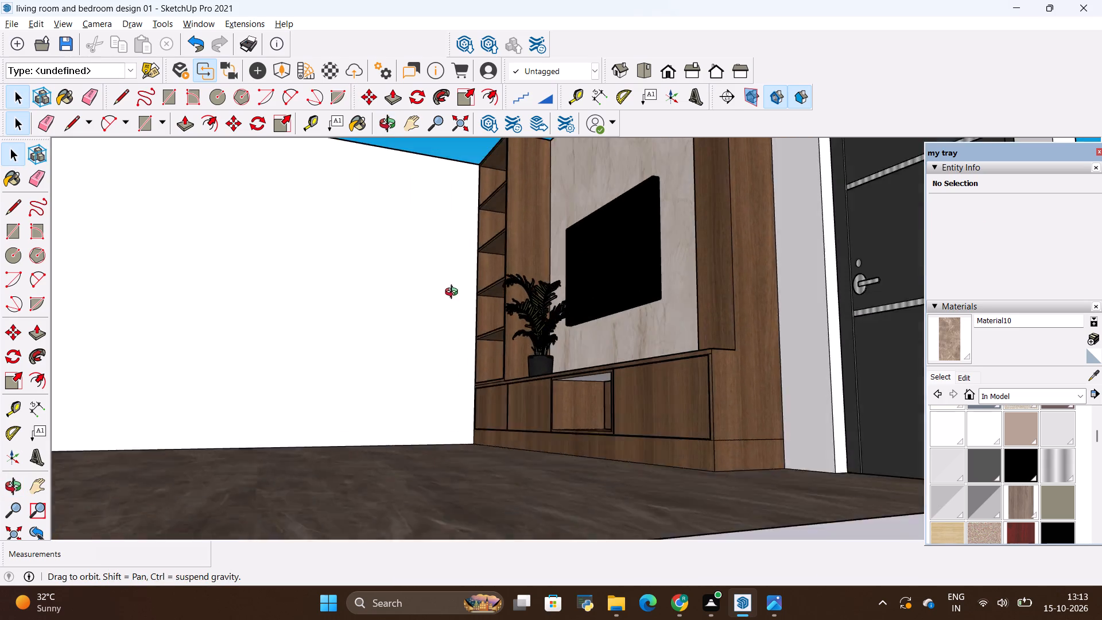
pyautogui.moveTo(454, 293); pyautogui.dragTo(558, 361, button='middle')
pyautogui.scroll(-1, 540, 354)
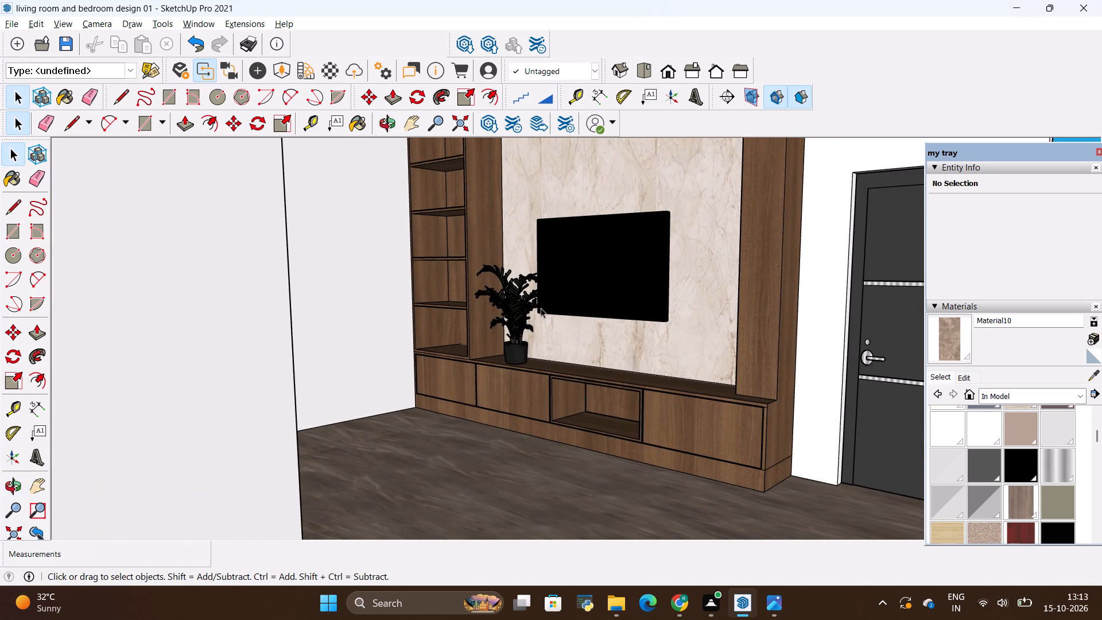
pyautogui.keyDown('shift'); pyautogui.moveTo(541, 308); pyautogui.dragTo(499, 385, button='middle'); pyautogui.keyUp('shift')
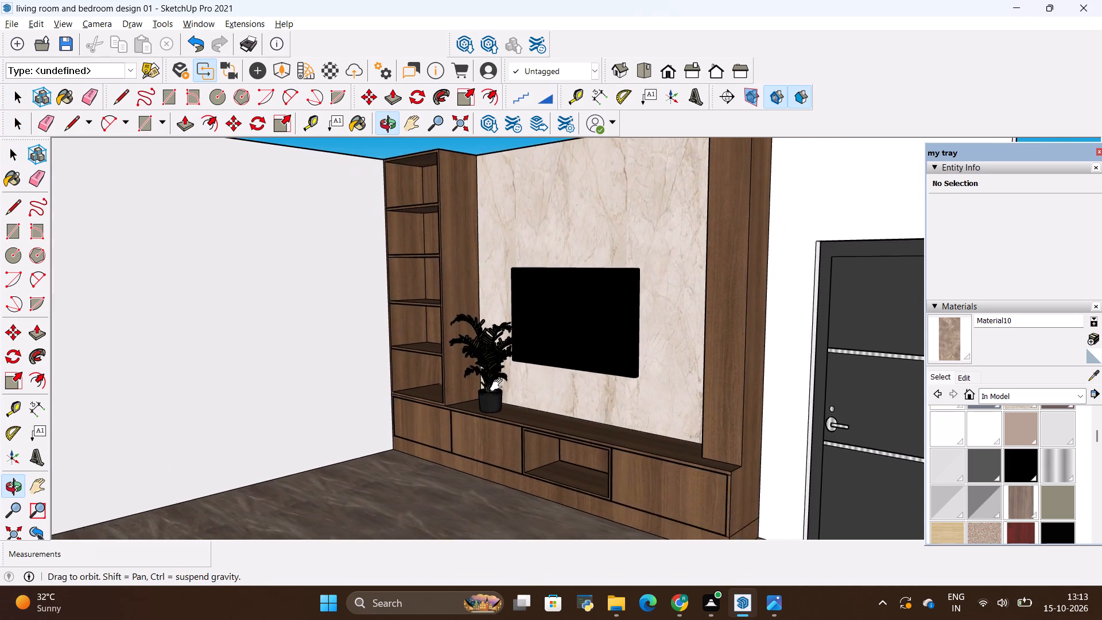
pyautogui.keyDown('shift'); pyautogui.moveTo(499, 385); pyautogui.dragTo(500, 344, button='middle'); pyautogui.keyUp('shift')
pyautogui.scroll(6, 488, 361)
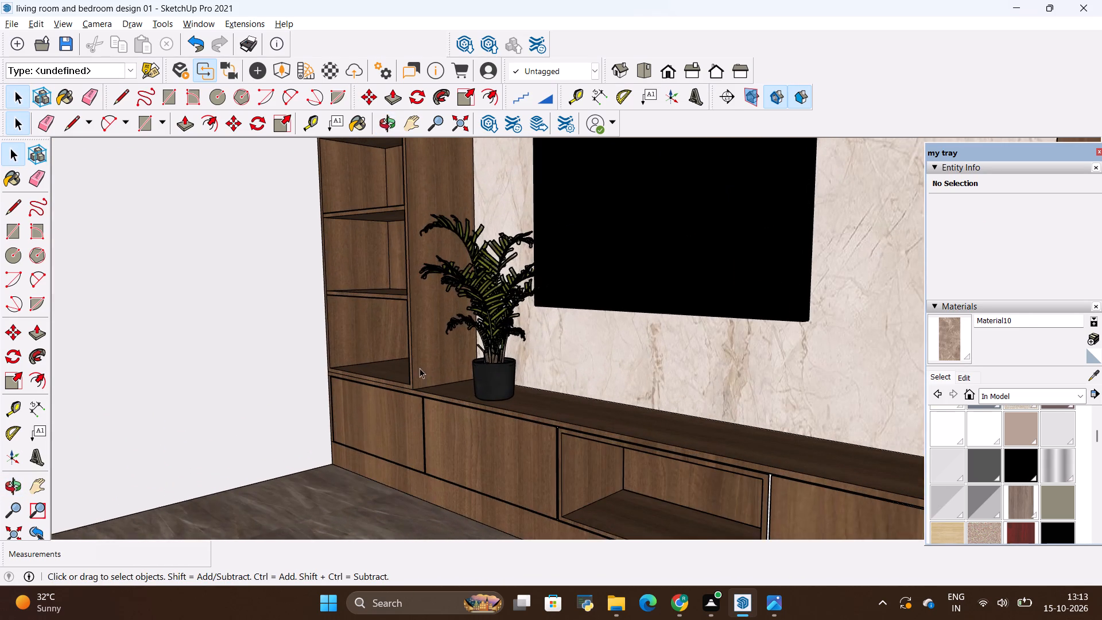
pyautogui.moveTo(420, 367); pyautogui.dragTo(564, 452, button='middle')
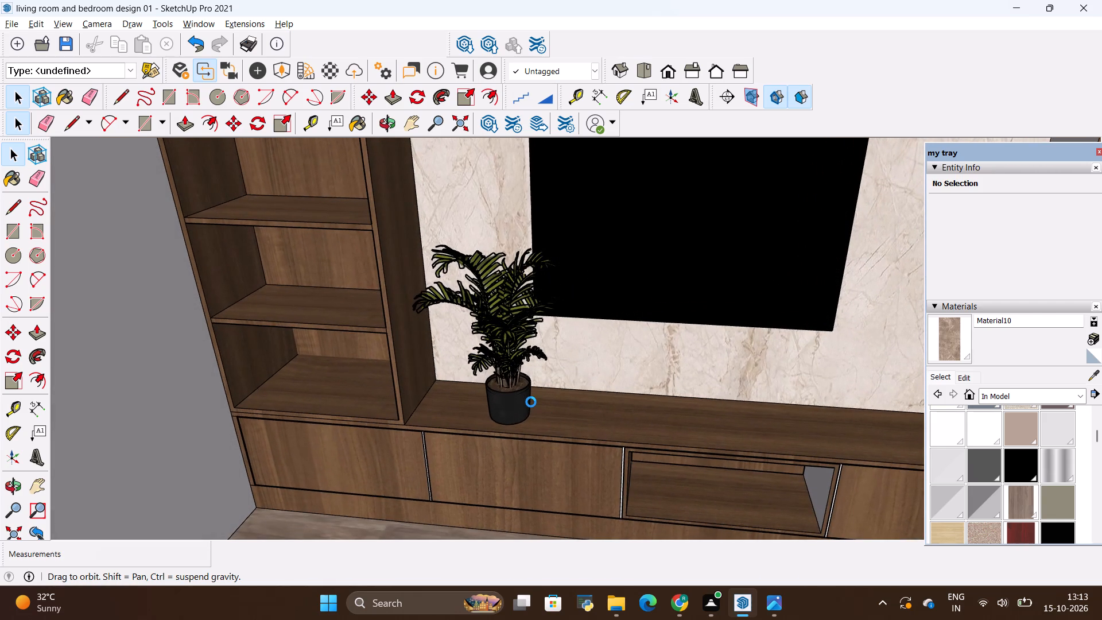
pyautogui.click(531, 402)
pyautogui.press('m')
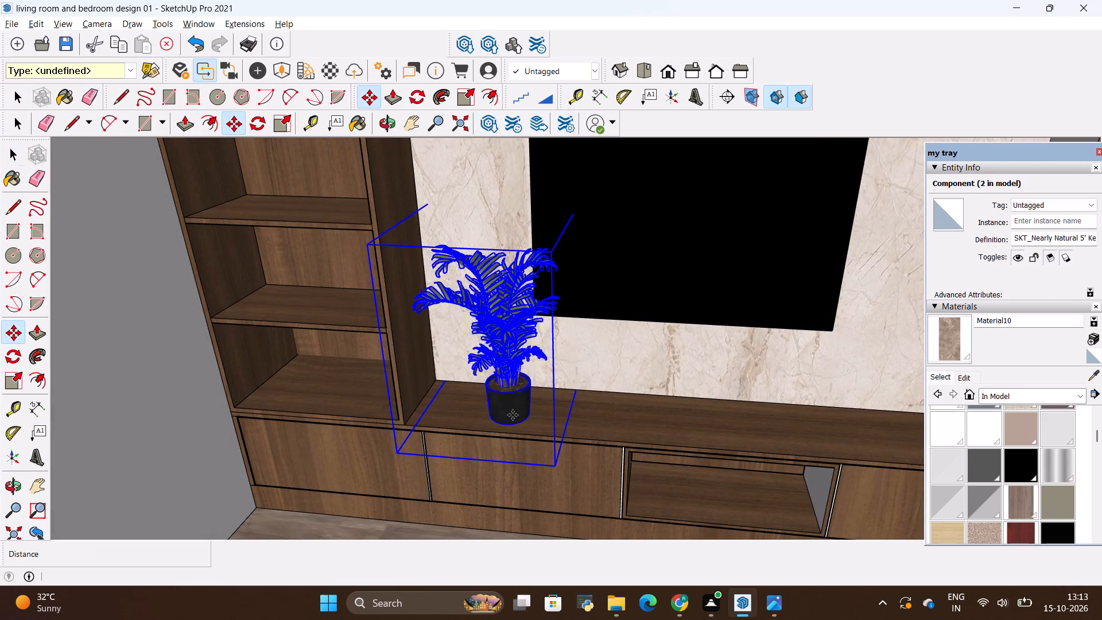
pyautogui.click(519, 423)
pyautogui.click(483, 420)
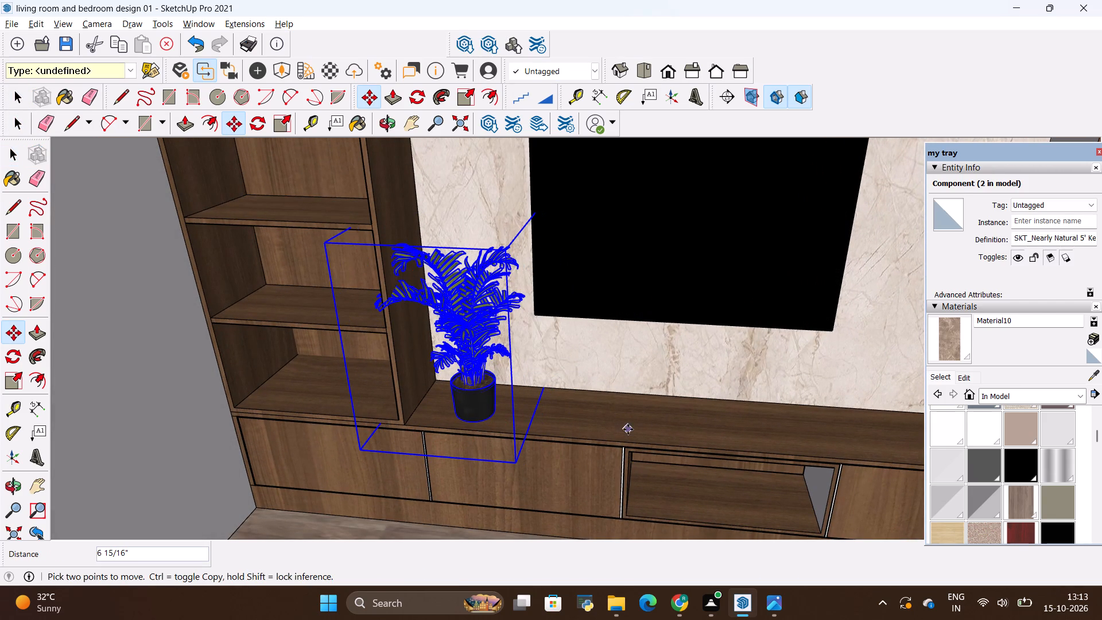
pyautogui.click(628, 429)
pyautogui.press('space')
pyautogui.click(628, 429)
pyautogui.scroll(-9, 577, 449)
pyautogui.moveTo(669, 422); pyautogui.dragTo(651, 422, button='middle')
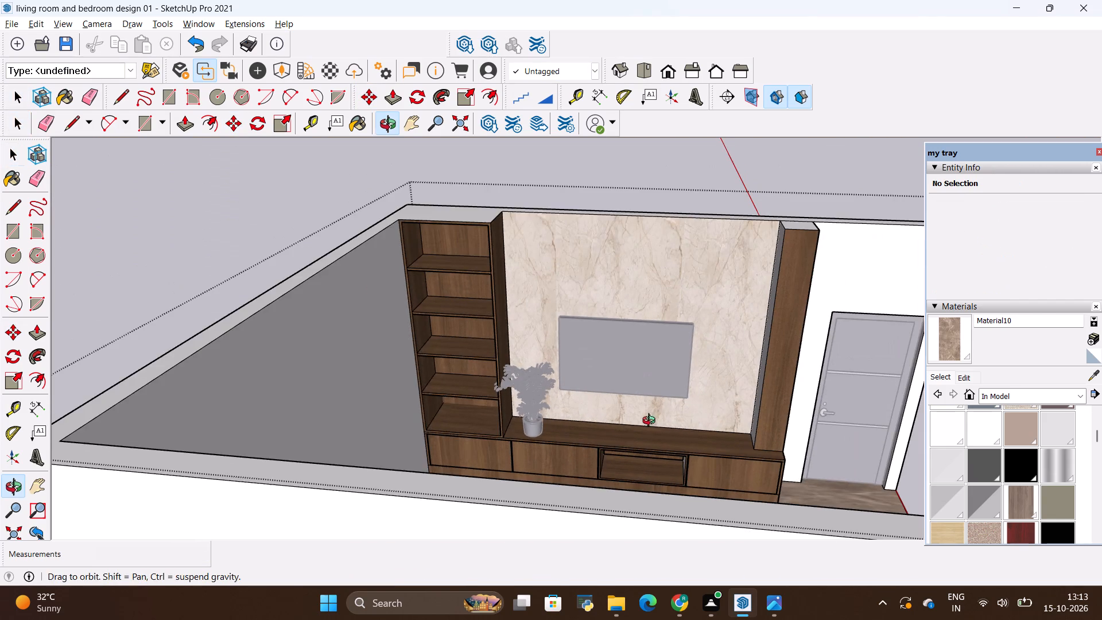
# Examine the living room's TV wall, shelves and newly placed potted palm from several angles.
pyautogui.moveTo(651, 422); pyautogui.dragTo(416, 389, button='middle')
pyautogui.scroll(-4, 416, 389)
pyautogui.press('space')
pyautogui.click(741, 283)
pyautogui.moveTo(544, 418); pyautogui.dragTo(544, 415, button='middle')
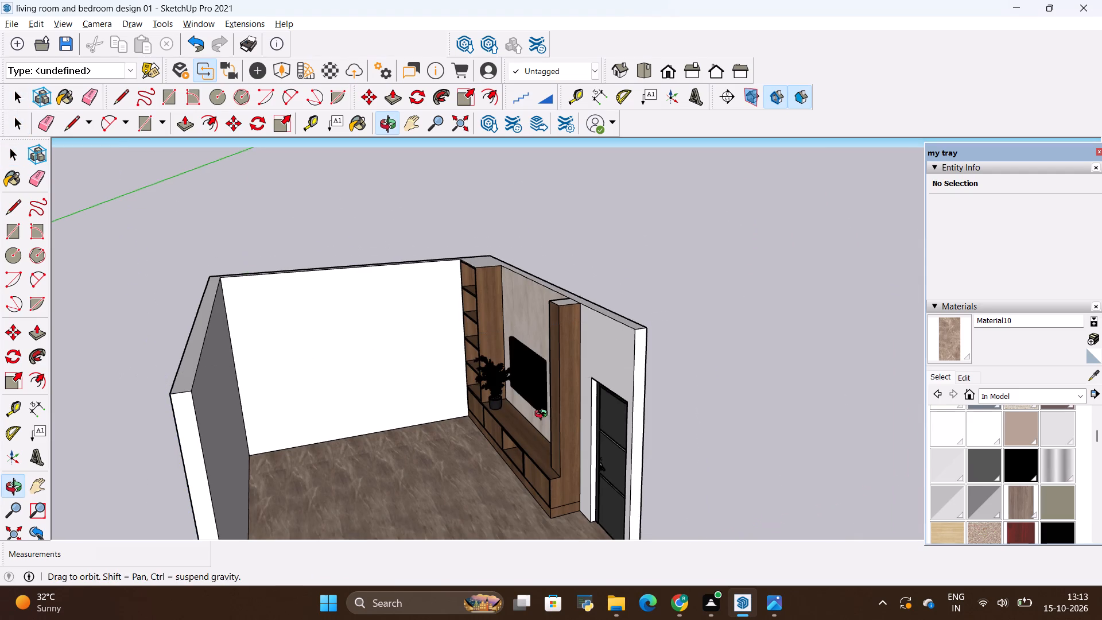
pyautogui.moveTo(544, 415); pyautogui.dragTo(588, 283, button='middle')
pyautogui.scroll(-1, 531, 321)
pyautogui.scroll(5, 496, 325)
pyautogui.scroll(2, 447, 336)
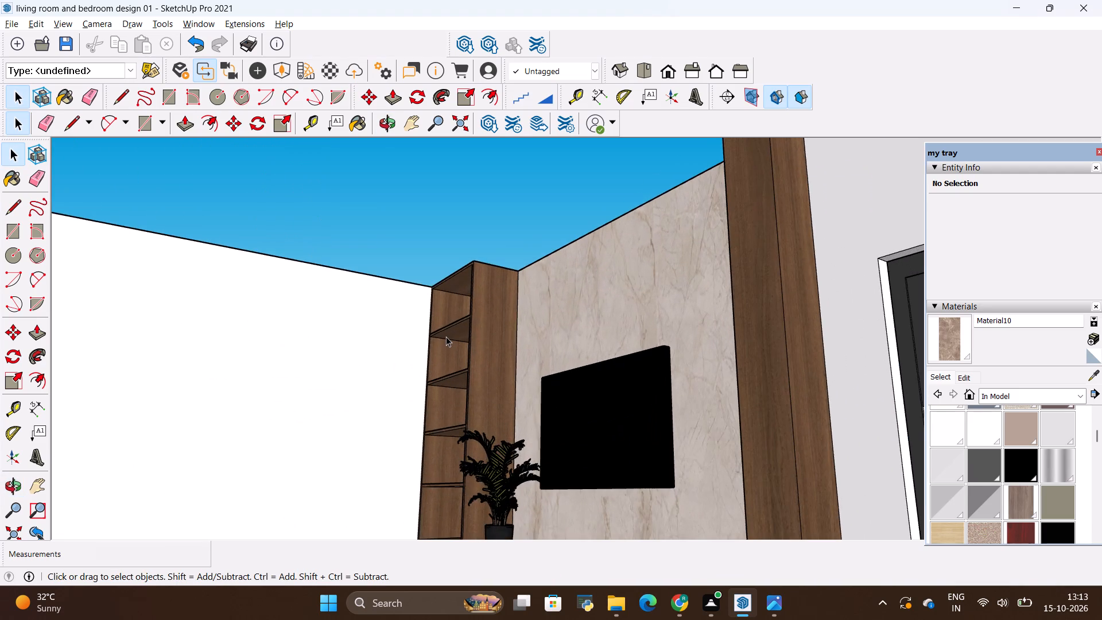
pyautogui.scroll(-8, 446, 336)
pyautogui.press('space')
pyautogui.click(703, 322)
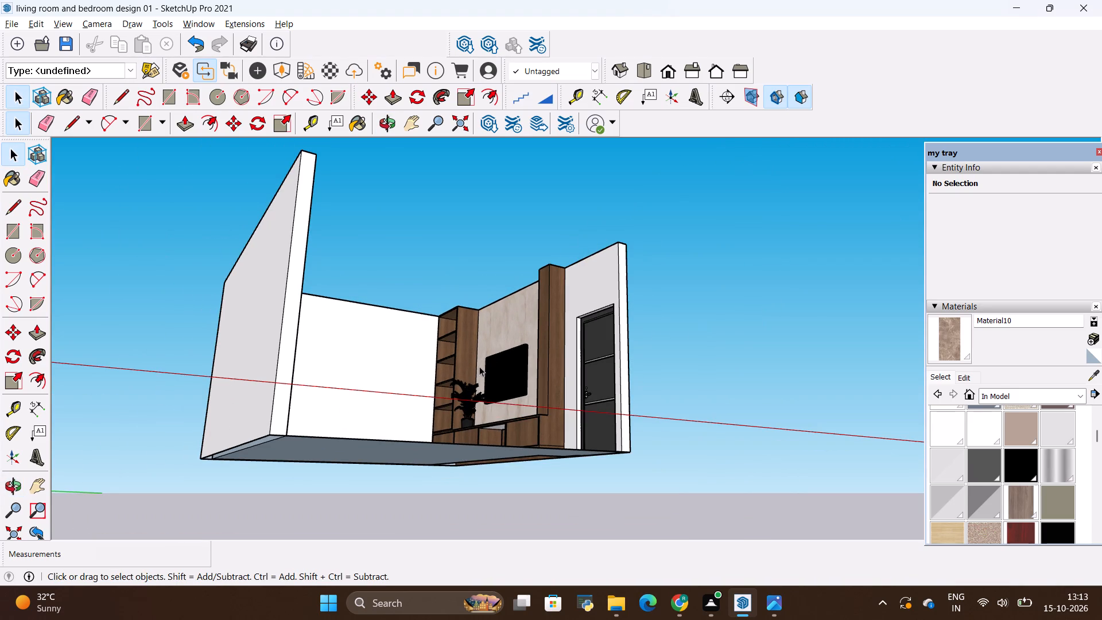
pyautogui.moveTo(479, 366); pyautogui.dragTo(501, 382, button='middle')
pyautogui.scroll(8, 500, 374)
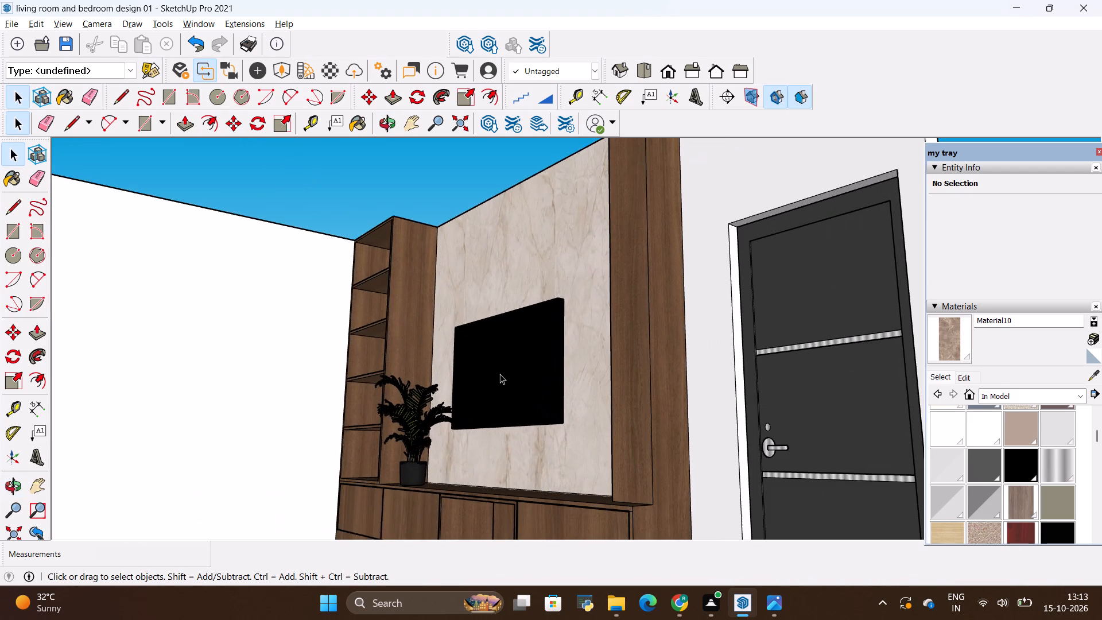
pyautogui.scroll(-9, 500, 374)
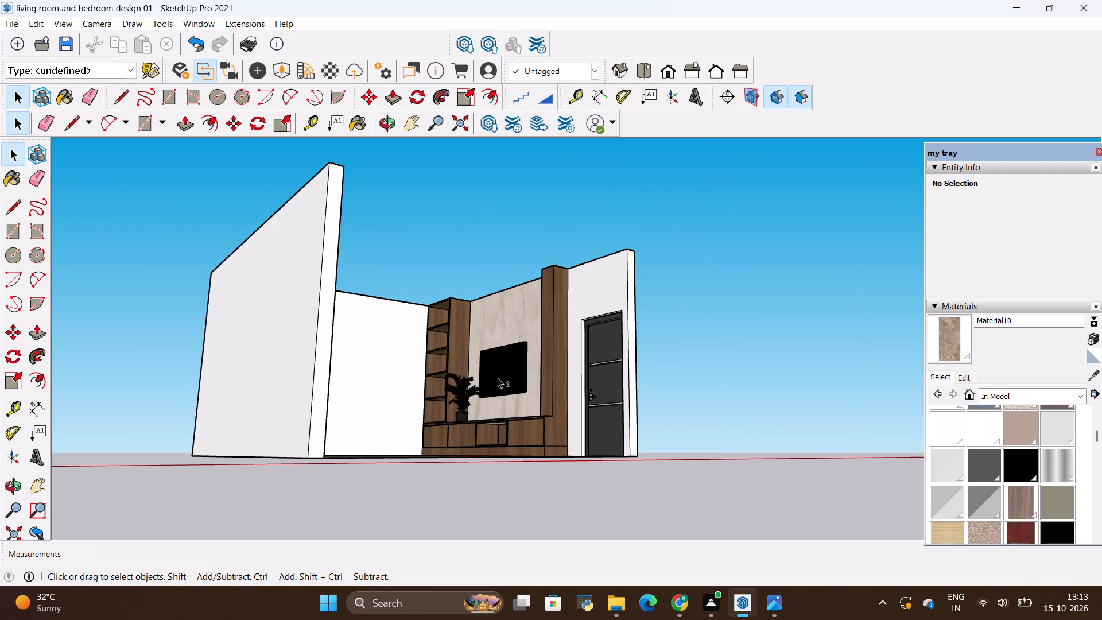
pyautogui.keyDown('shift'); pyautogui.moveTo(498, 378); pyautogui.dragTo(557, 379, button='middle'); pyautogui.keyUp('shift')
pyautogui.moveTo(556, 377); pyautogui.dragTo(526, 418, button='middle')
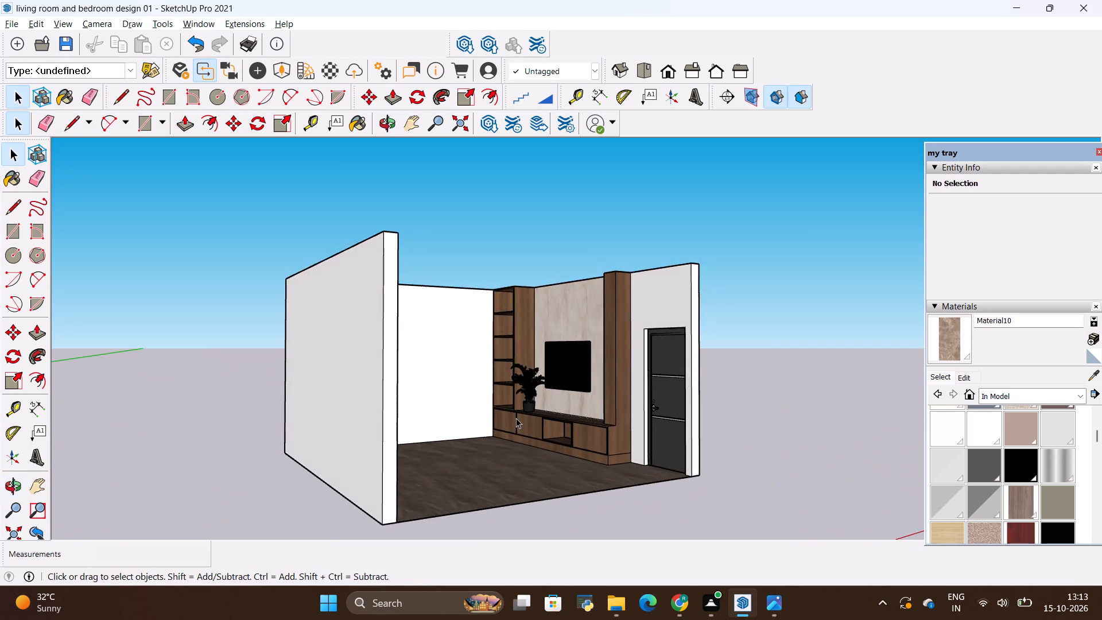
pyautogui.scroll(6, 513, 418)
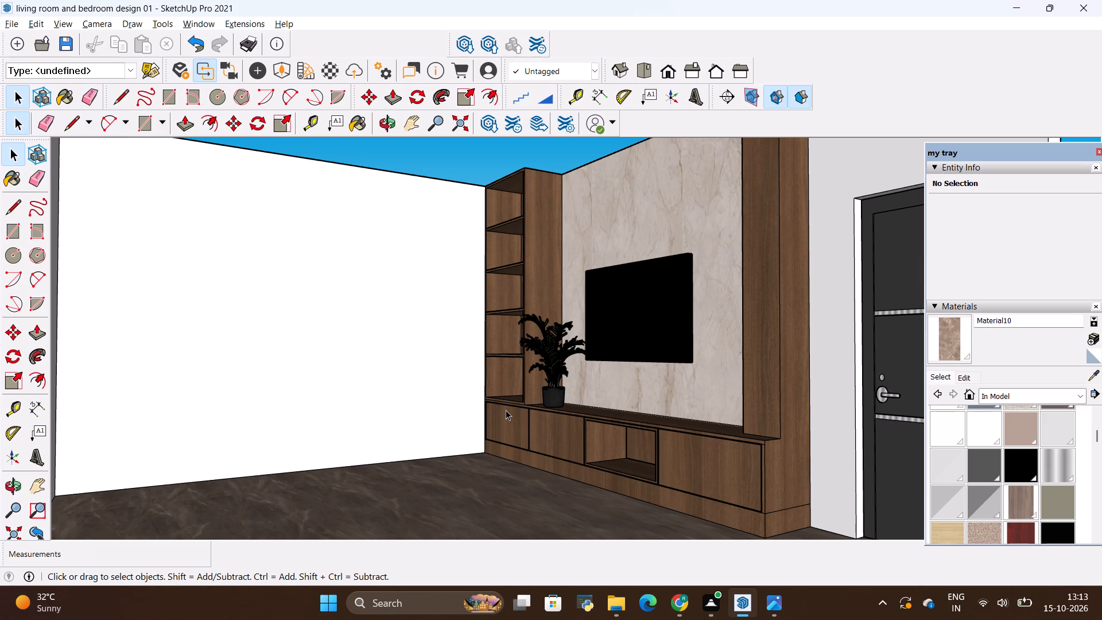
# Compare the modelled living room with the reference photo, checking the back wall and the decor around the TV unit.
pyautogui.hotkey('alt', 'Tab')
pyautogui.hotkey('alt', 'Tab')
pyautogui.scroll(-9, 509, 417)
pyautogui.moveTo(509, 409); pyautogui.dragTo(443, 467, button='middle')
pyautogui.hotkey('alt', 'Tab')
pyautogui.hotkey('alt', 'Tab')
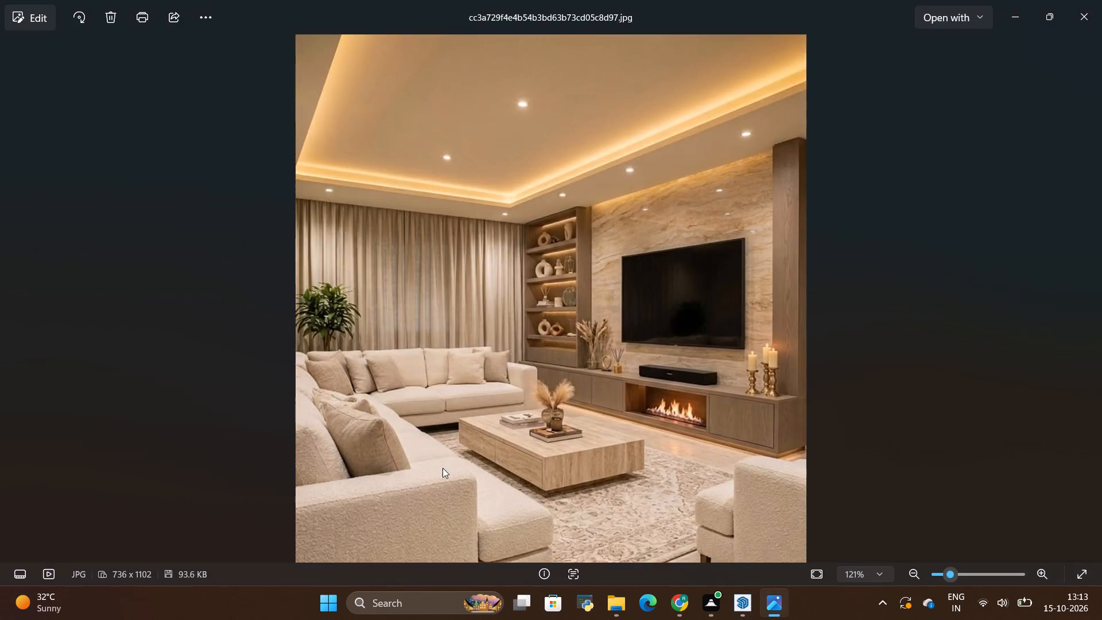
pyautogui.hotkey('alt', 'Tab')
pyautogui.hotkey('alt', 'Tab')
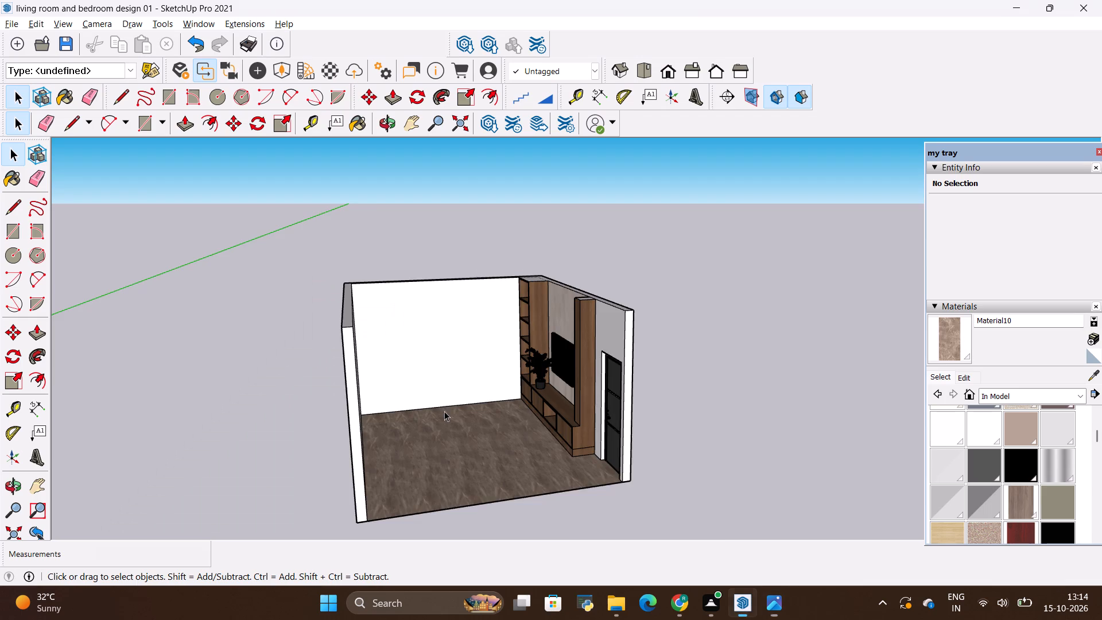
# Import the Group_55 curtain model from the ALL 3D WAREHOUSE ITEMS folder and place it across the living-room floor.
pyautogui.scroll(3, 448, 395)
pyautogui.moveTo(468, 441); pyautogui.dragTo(459, 445, button='middle')
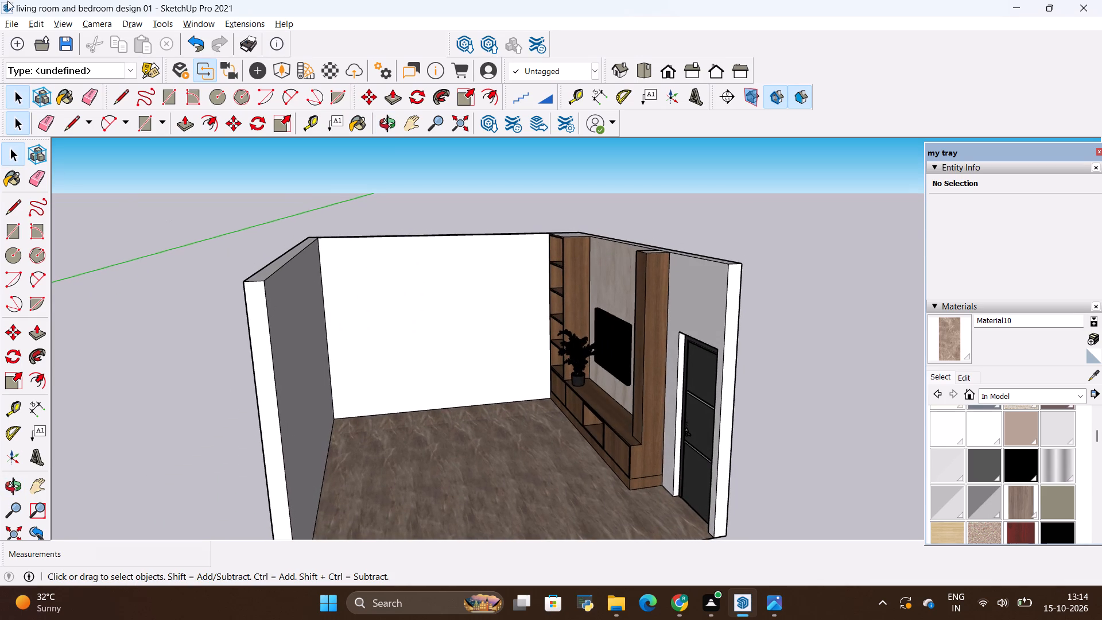
pyautogui.click(15, 26)
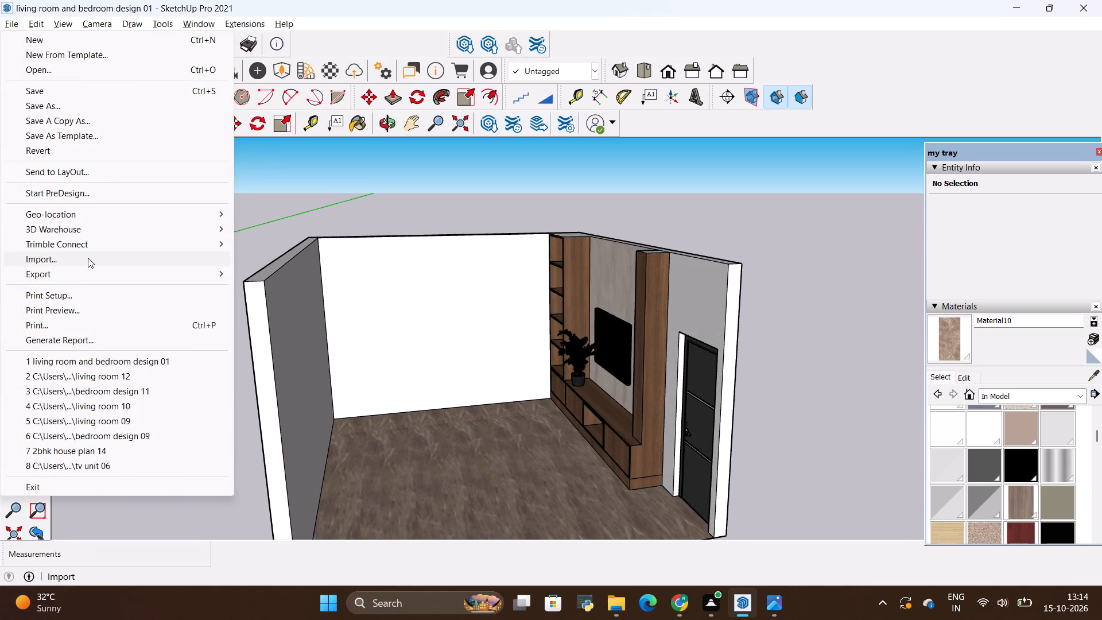
pyautogui.click(87, 258)
pyautogui.click(243, 265)
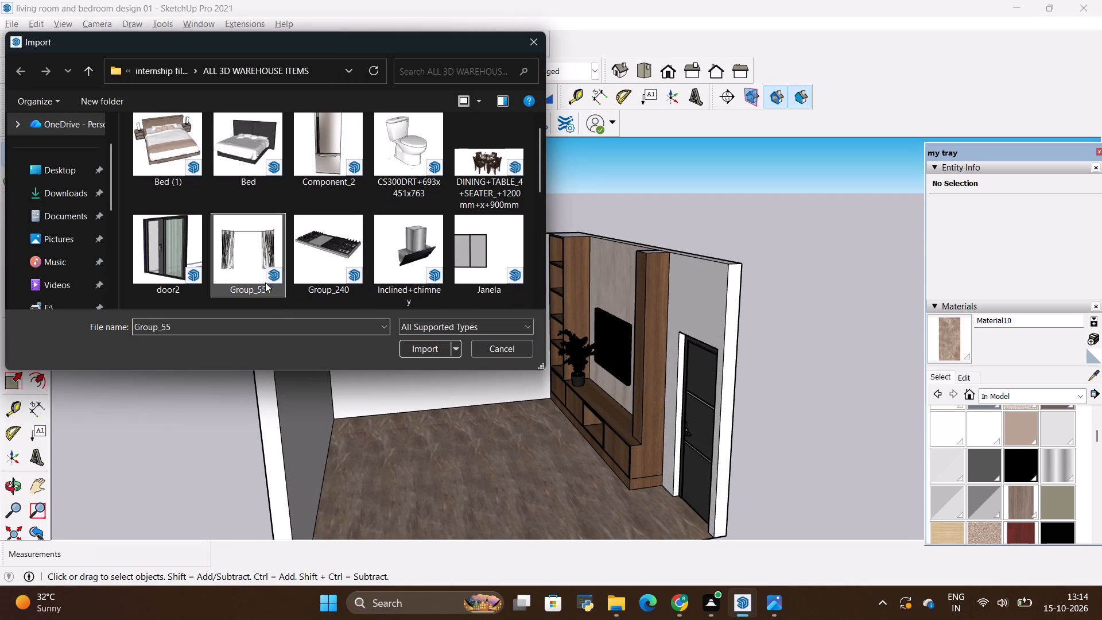
pyautogui.click(410, 350)
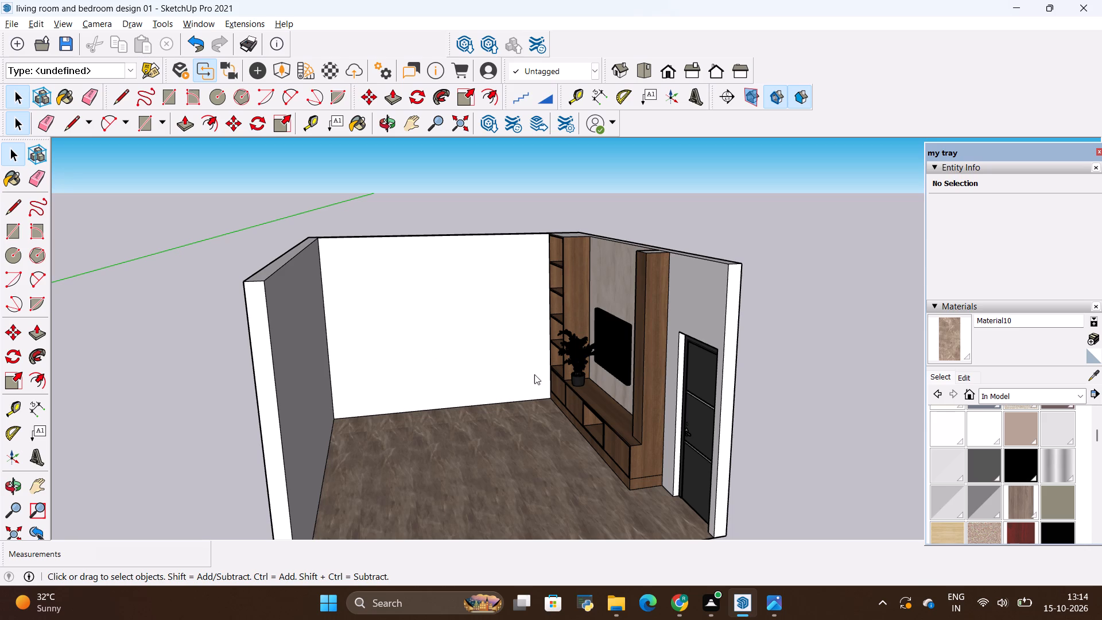
pyautogui.scroll(-5, 477, 373)
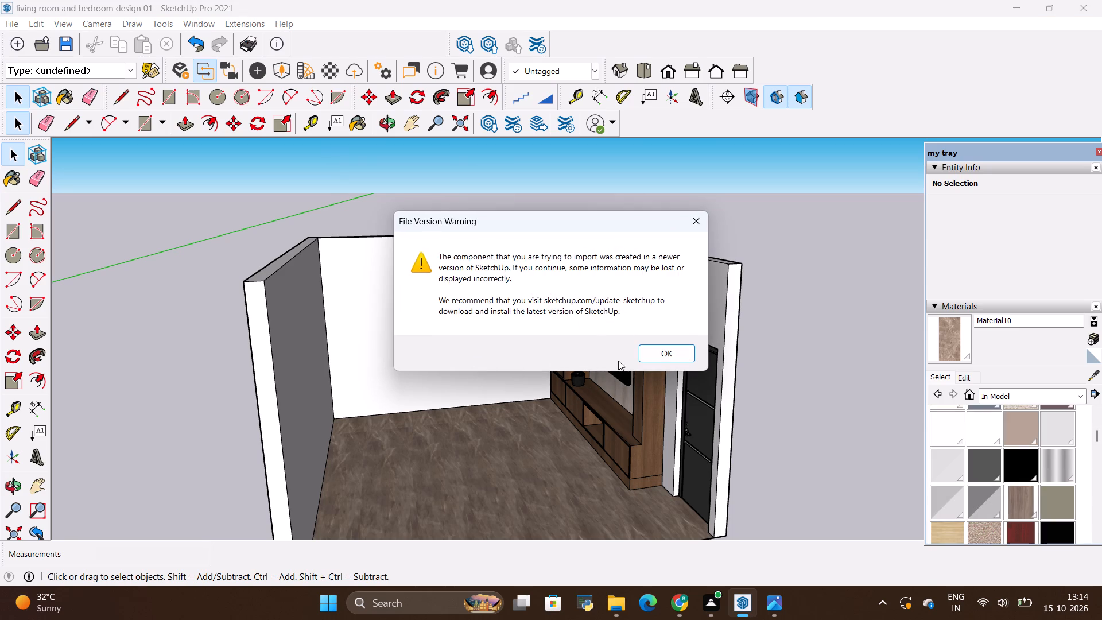
pyautogui.click(656, 353)
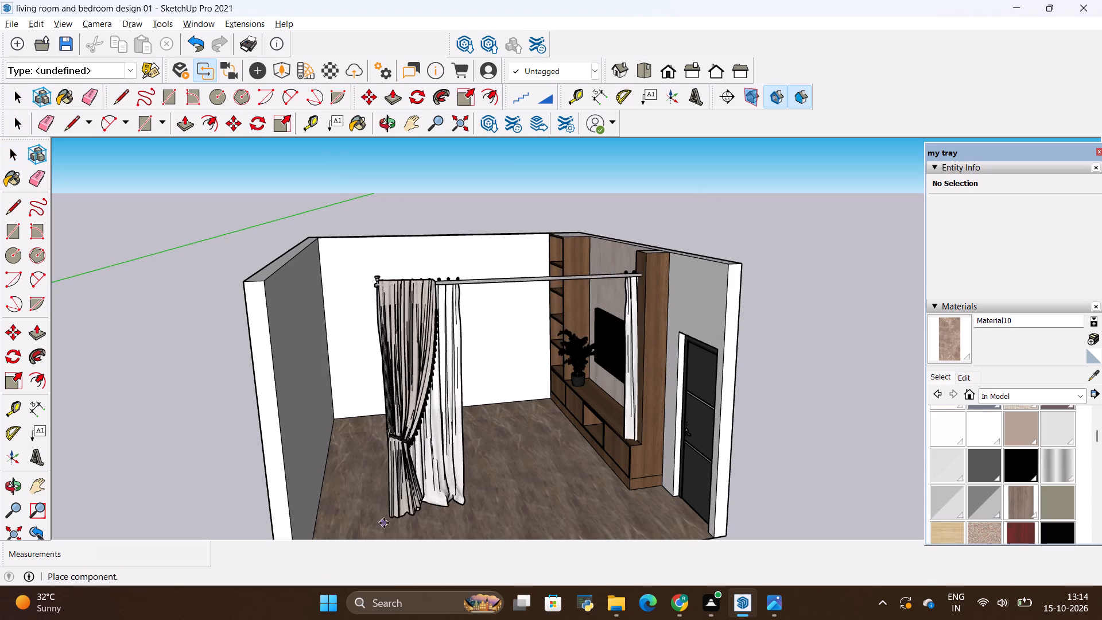
pyautogui.click(313, 513)
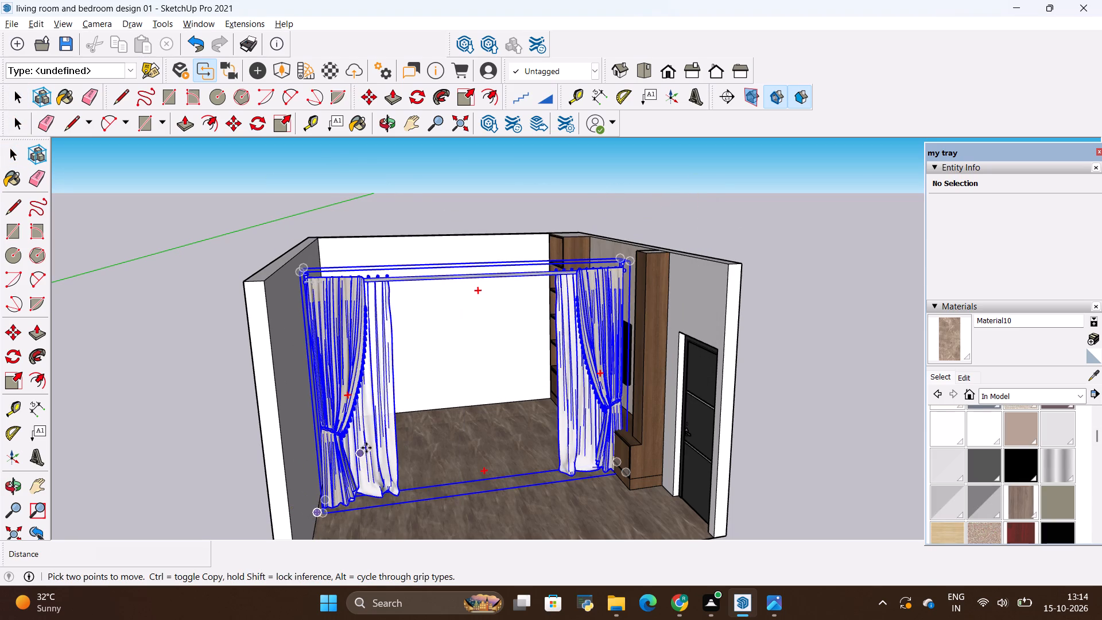
# Move the curtain set by its top rear corner to the upper inner corner of the back wall opposite the shelves.
pyautogui.moveTo(319, 296); pyautogui.dragTo(402, 489, button='middle')
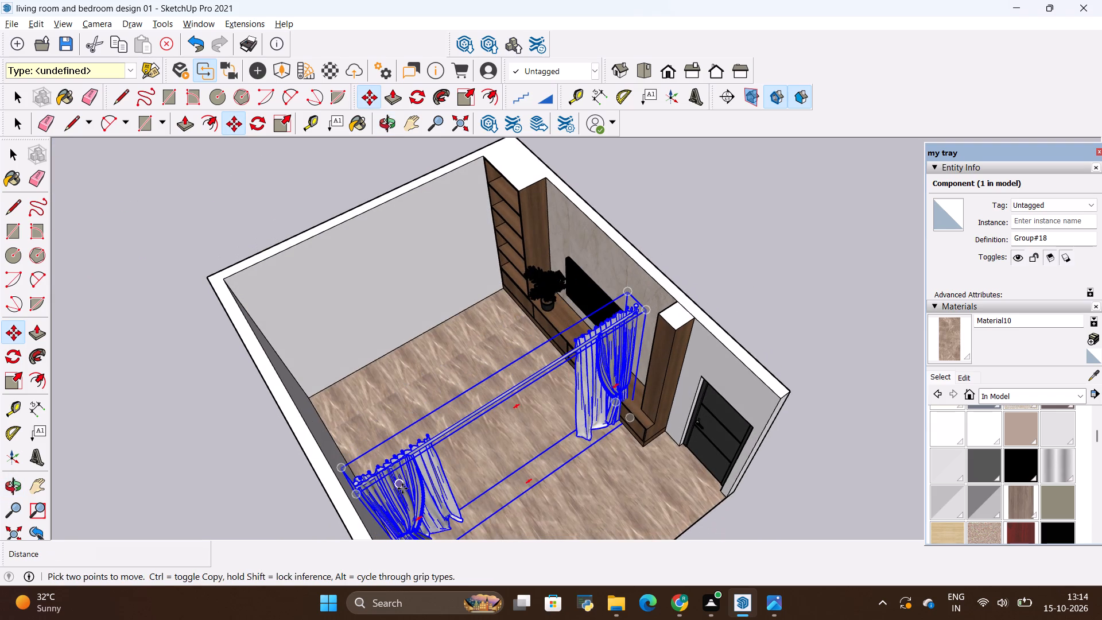
pyautogui.press('m')
pyautogui.click(342, 468)
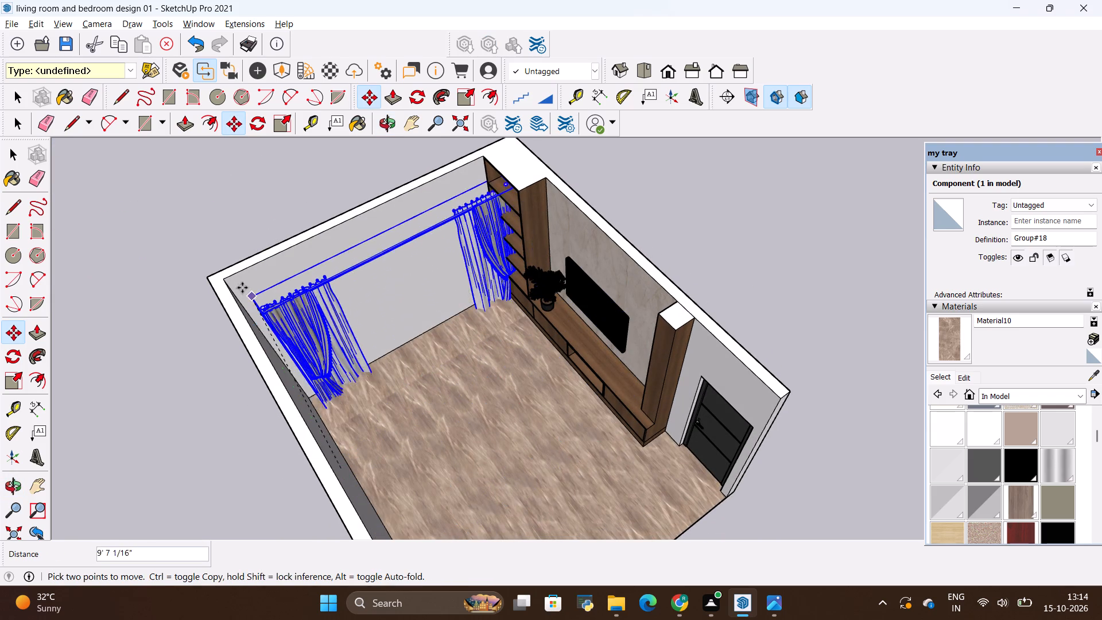
pyautogui.click(224, 277)
pyautogui.press('space')
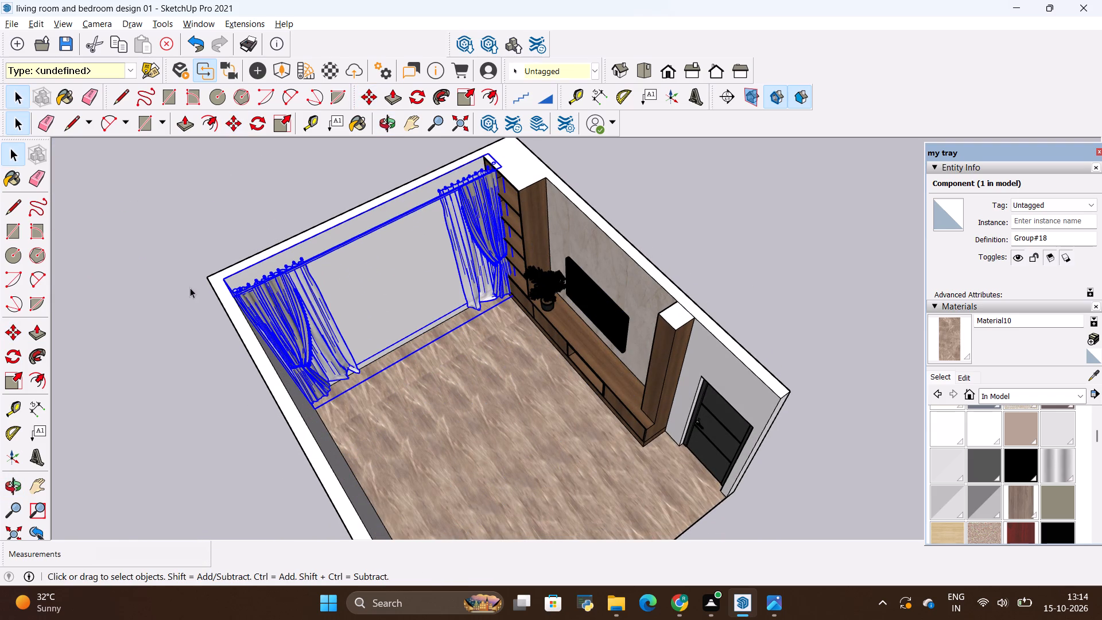
pyautogui.click(190, 288)
# Inside the curtain group, stretch the sheer curtain farthest from the TV unit along the rod to about twice its width.
pyautogui.moveTo(421, 418); pyautogui.dragTo(282, 245, button='middle')
pyautogui.scroll(6, 390, 224)
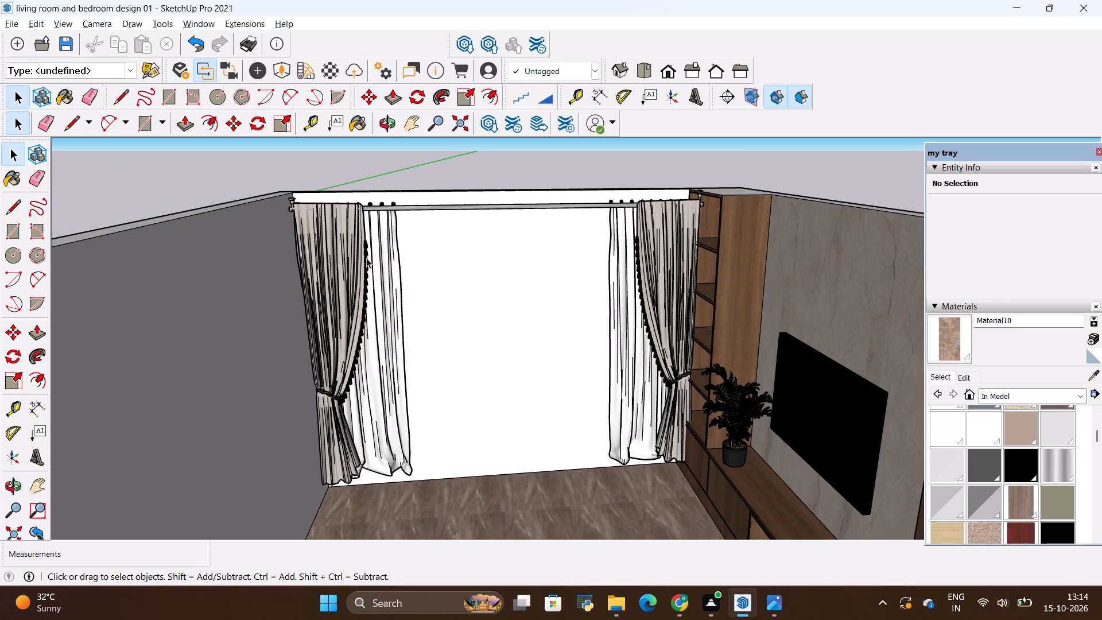
pyautogui.doubleClick(381, 258)
pyautogui.tripleClick(381, 258)
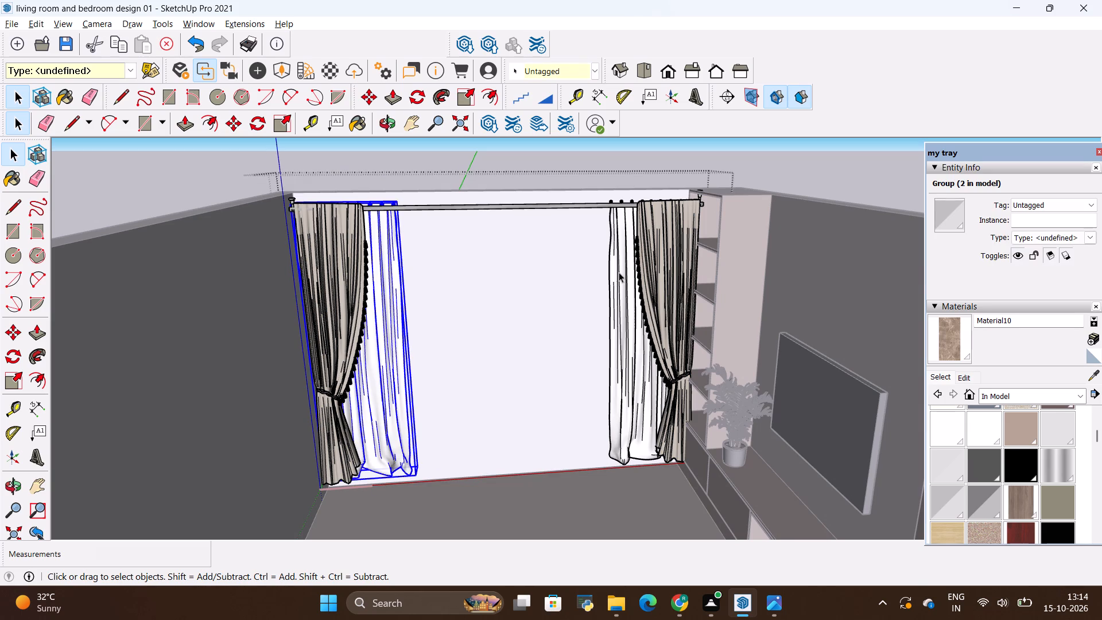
pyautogui.scroll(6, 397, 293)
pyautogui.moveTo(420, 333); pyautogui.dragTo(332, 398, button='middle')
pyautogui.press('s')
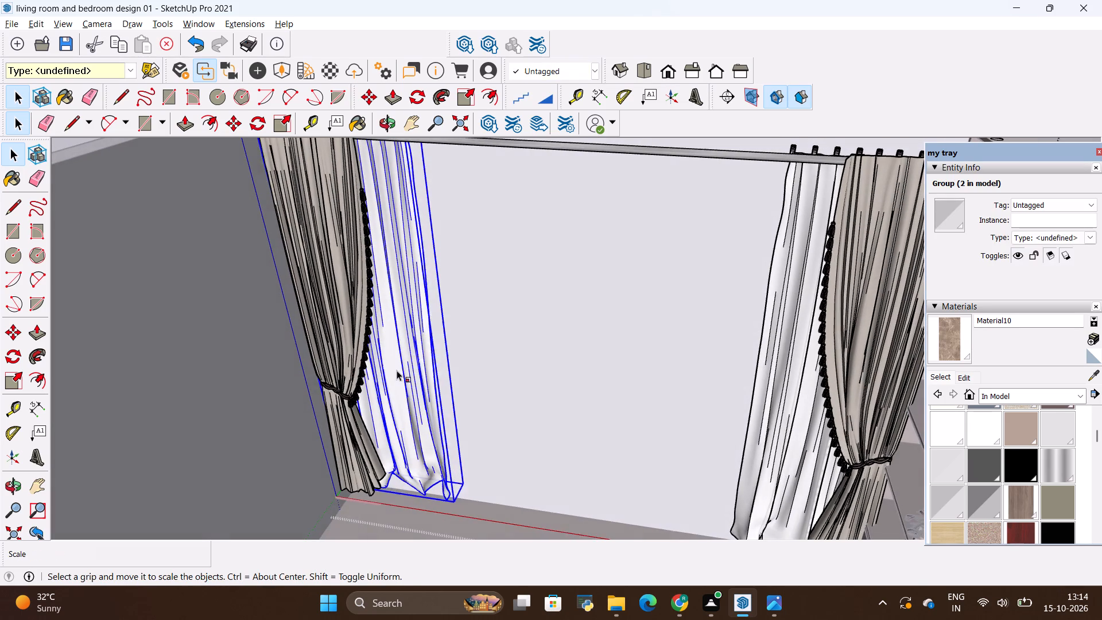
pyautogui.click(439, 339)
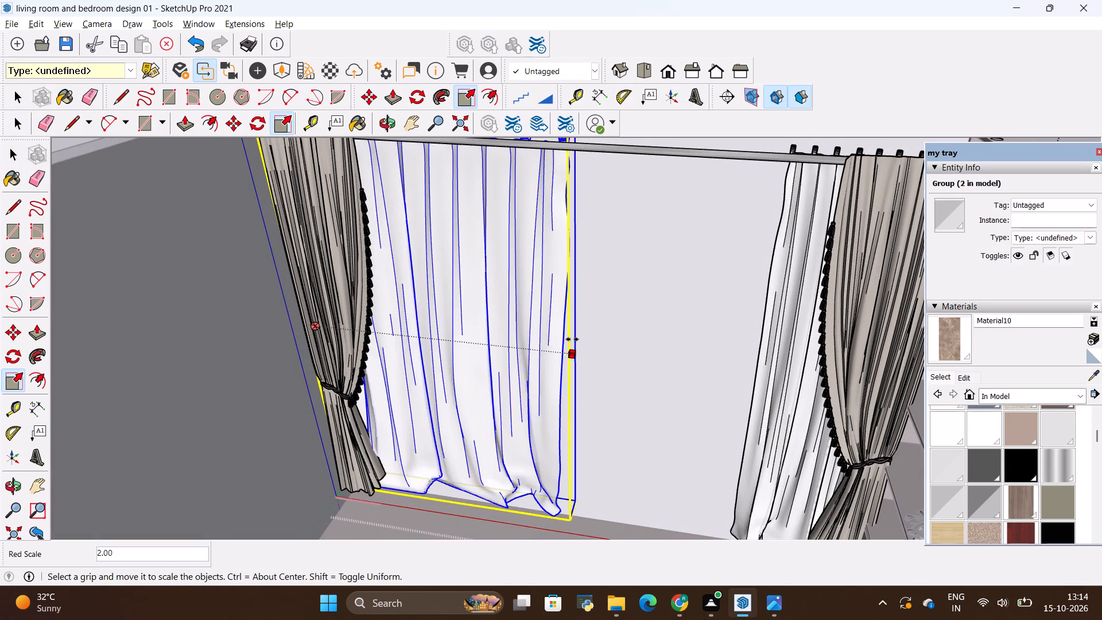
pyautogui.click(557, 335)
# Stretch the sheer curtain beside the open shelves along the rod by about 2.39 so it meets the other sheer.
pyautogui.scroll(-4, 449, 412)
pyautogui.moveTo(449, 414); pyautogui.dragTo(458, 424, button='middle')
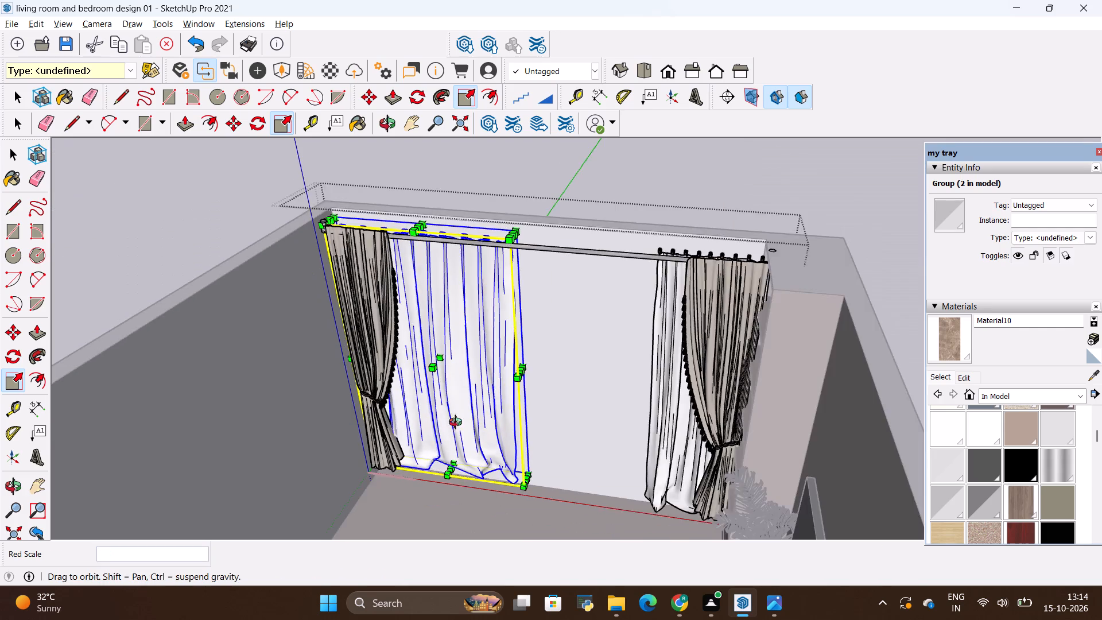
pyautogui.moveTo(458, 424); pyautogui.dragTo(663, 465, button='middle')
pyautogui.press('space')
pyautogui.doubleClick(641, 328)
pyautogui.click(641, 328)
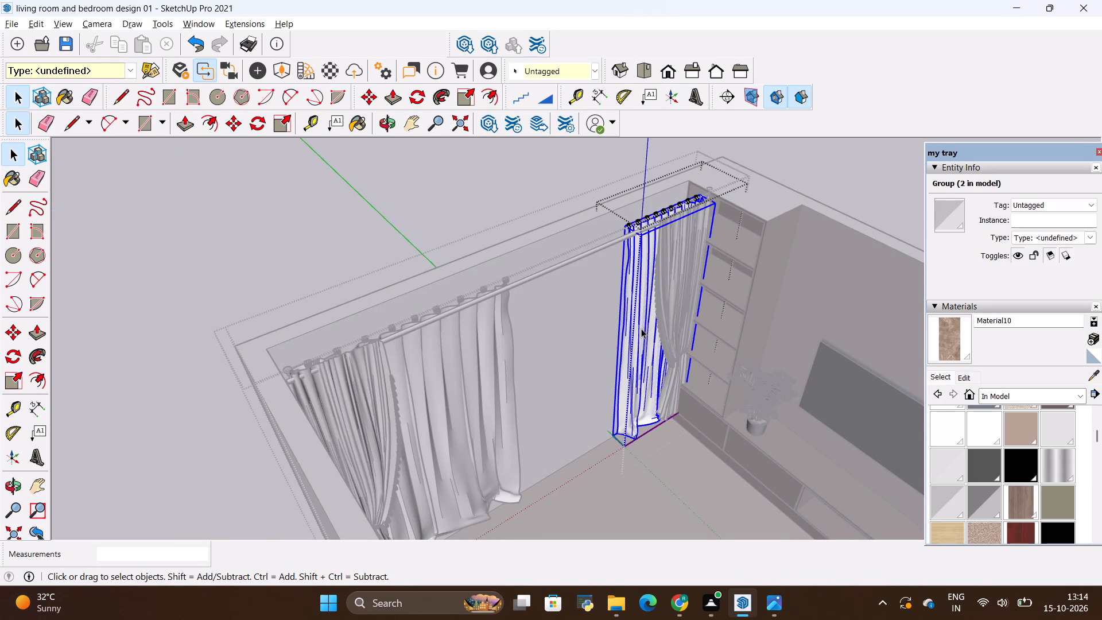
pyautogui.press('s')
pyautogui.click(624, 351)
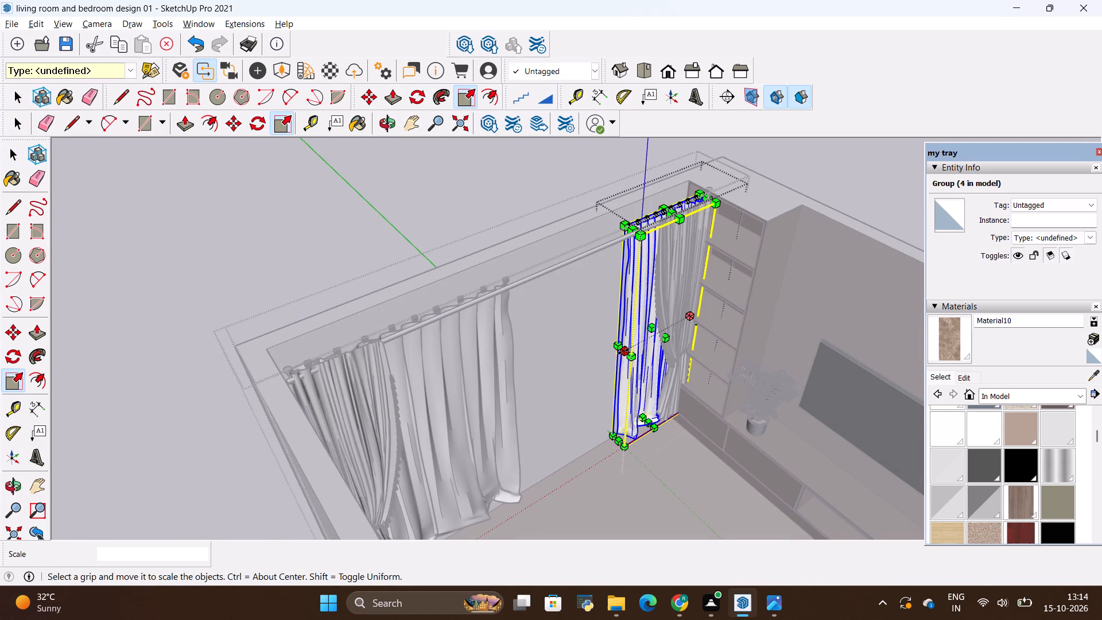
pyautogui.click(516, 374)
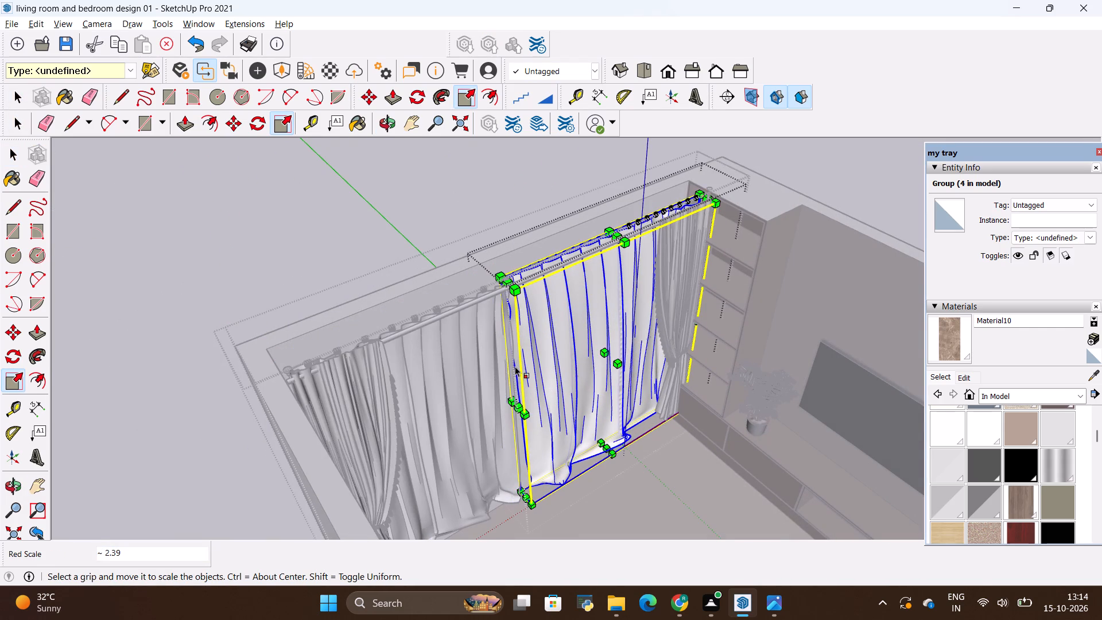
pyautogui.press('space')
pyautogui.click(369, 196)
# Widen the tied-back beige drape beside the open shelves along the rod to about the middle of the back wall.
pyautogui.tripleClick(666, 290)
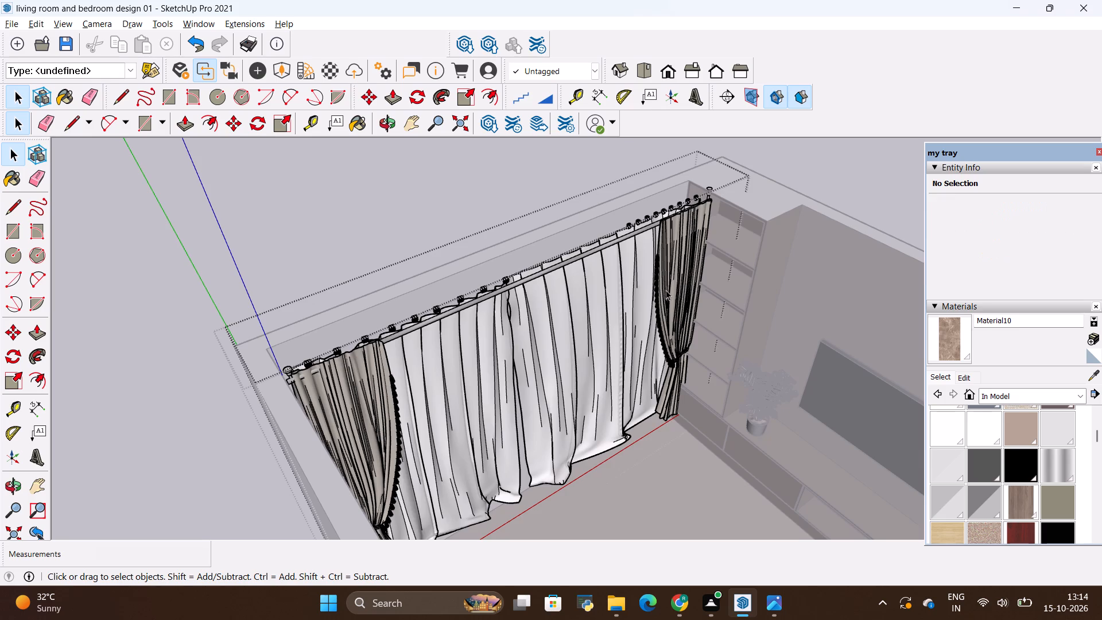
pyautogui.doubleClick(666, 290)
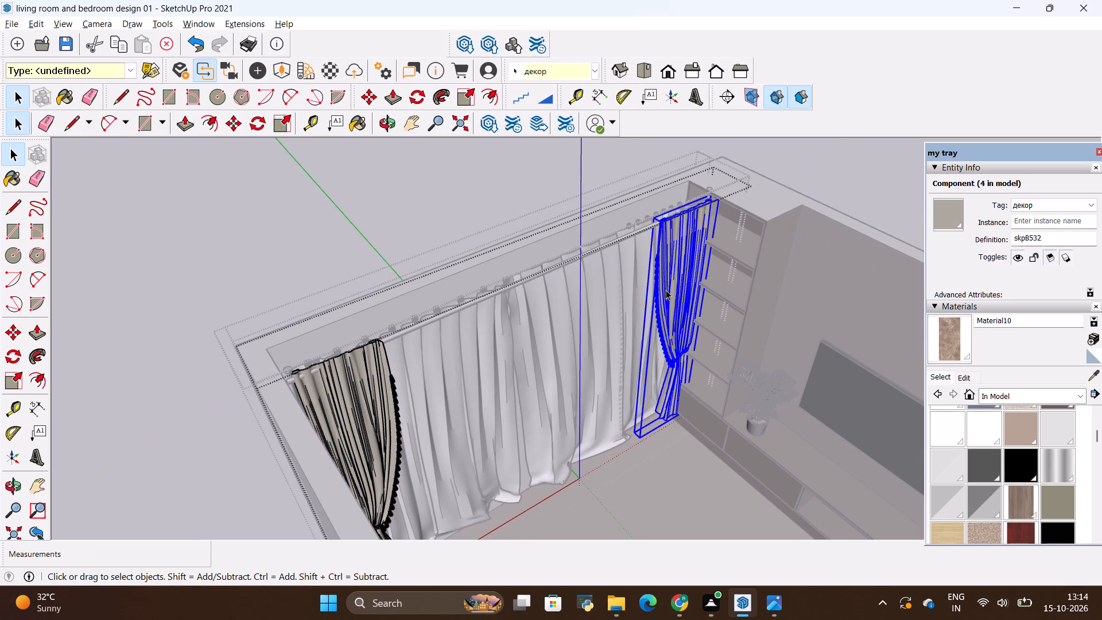
pyautogui.press('s')
pyautogui.scroll(1, 655, 304)
pyautogui.scroll(2, 630, 346)
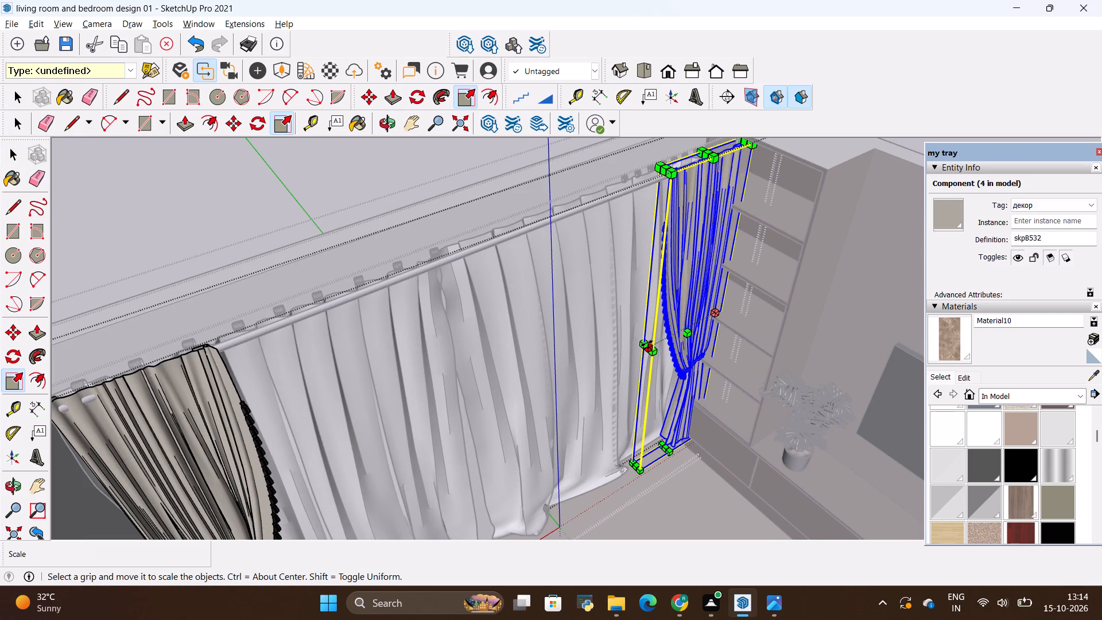
pyautogui.click(647, 343)
pyautogui.click(508, 381)
pyautogui.scroll(-8, 459, 354)
pyautogui.moveTo(540, 429); pyautogui.dragTo(406, 361, button='middle')
pyautogui.press('space')
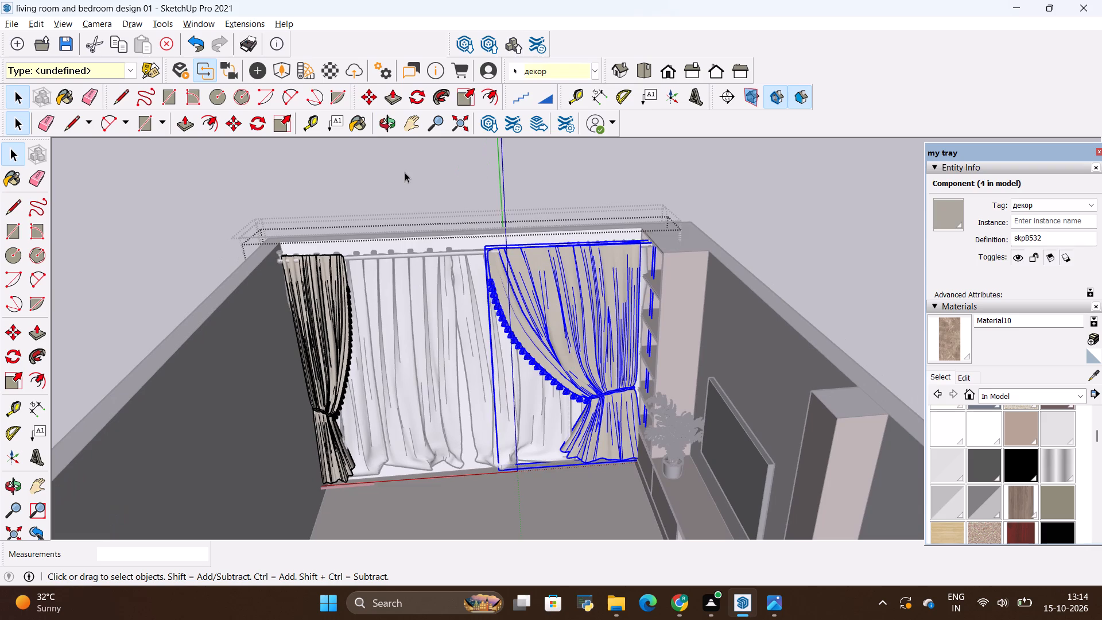
pyautogui.click(405, 172)
# Widen the tied-back beige drape farthest from the TV unit along the rod until it meets the other drape mid-wall.
pyautogui.click(354, 334)
pyautogui.tripleClick(332, 335)
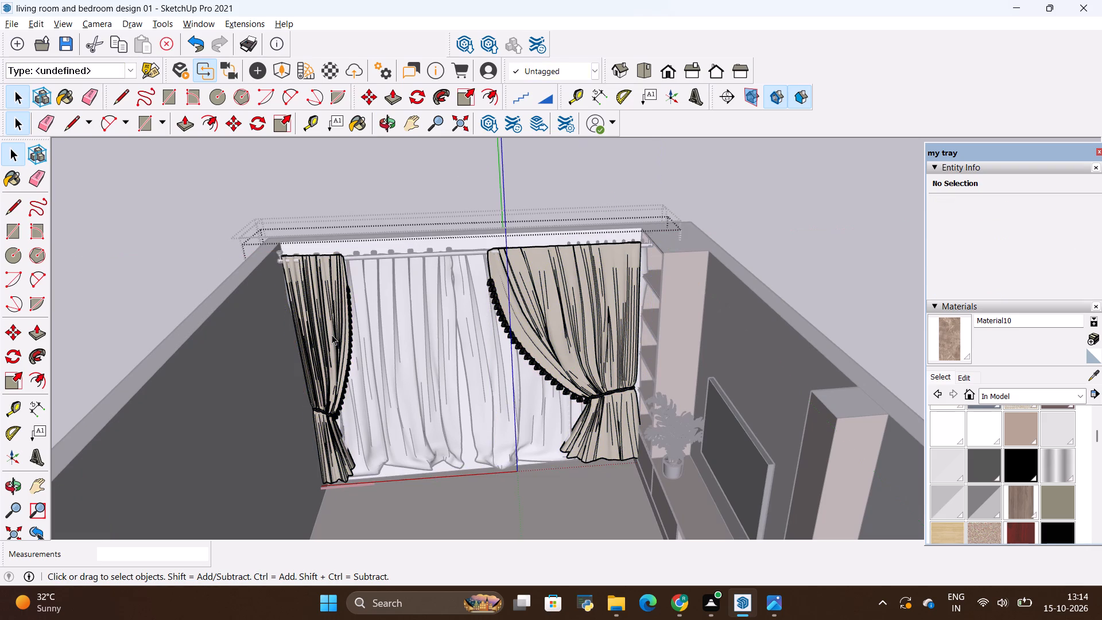
pyautogui.press('s')
pyautogui.scroll(11, 369, 363)
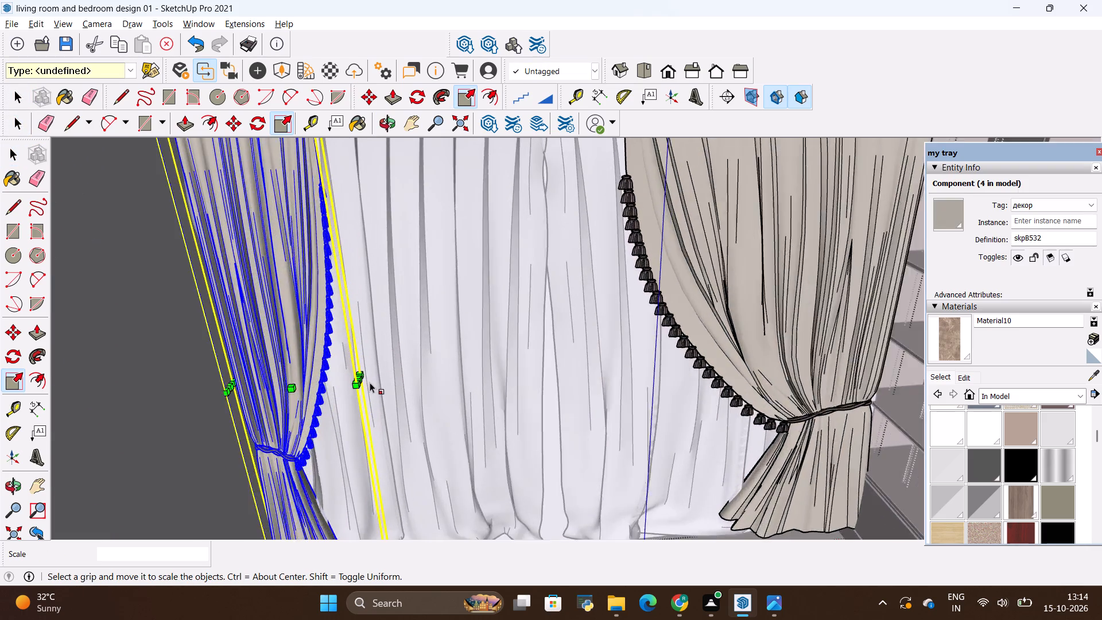
pyautogui.scroll(2, 370, 382)
pyautogui.click(357, 375)
pyautogui.scroll(-4, 558, 376)
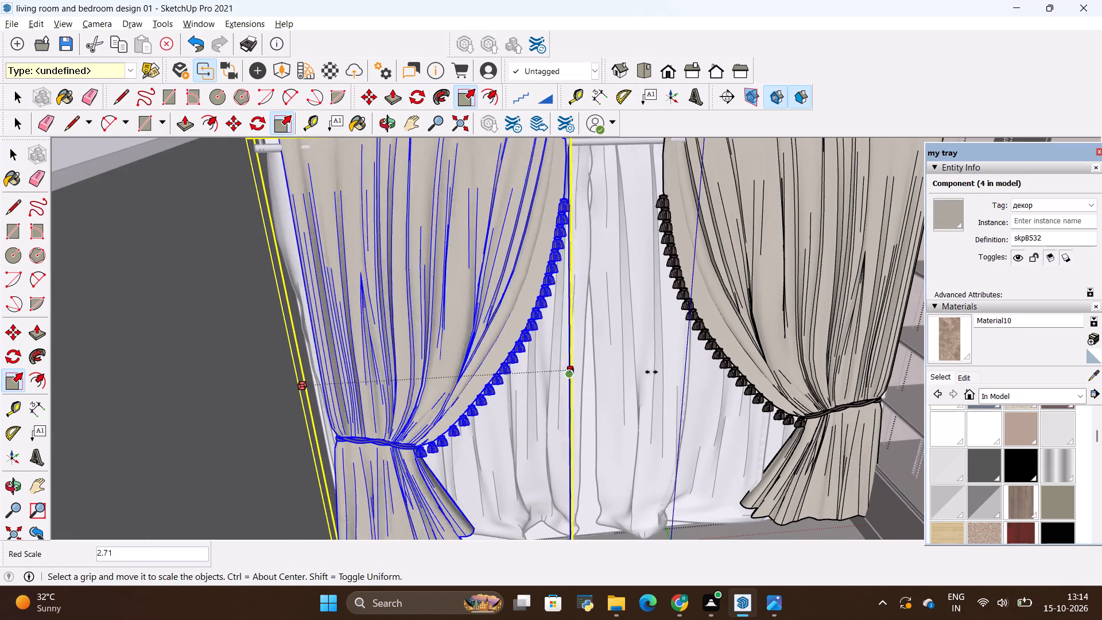
pyautogui.click(658, 371)
pyautogui.scroll(-10, 647, 409)
pyautogui.press('space')
pyautogui.click(595, 228)
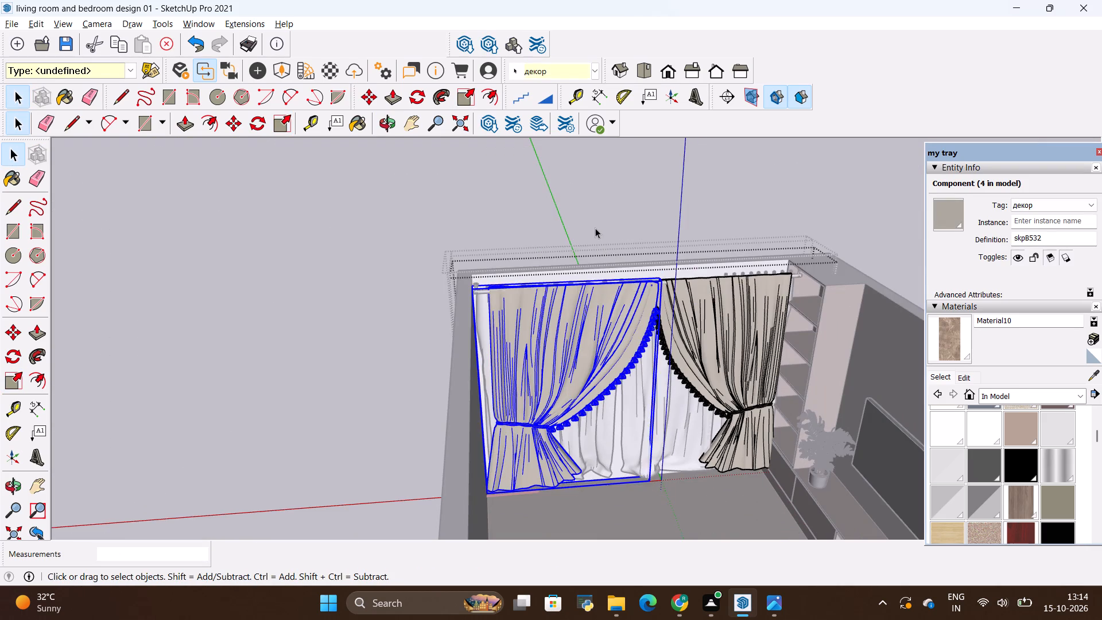
# Deselect the widened drape and exit the curtain group back to the whole model.
pyautogui.click(595, 228)
pyautogui.scroll(-14, 450, 194)
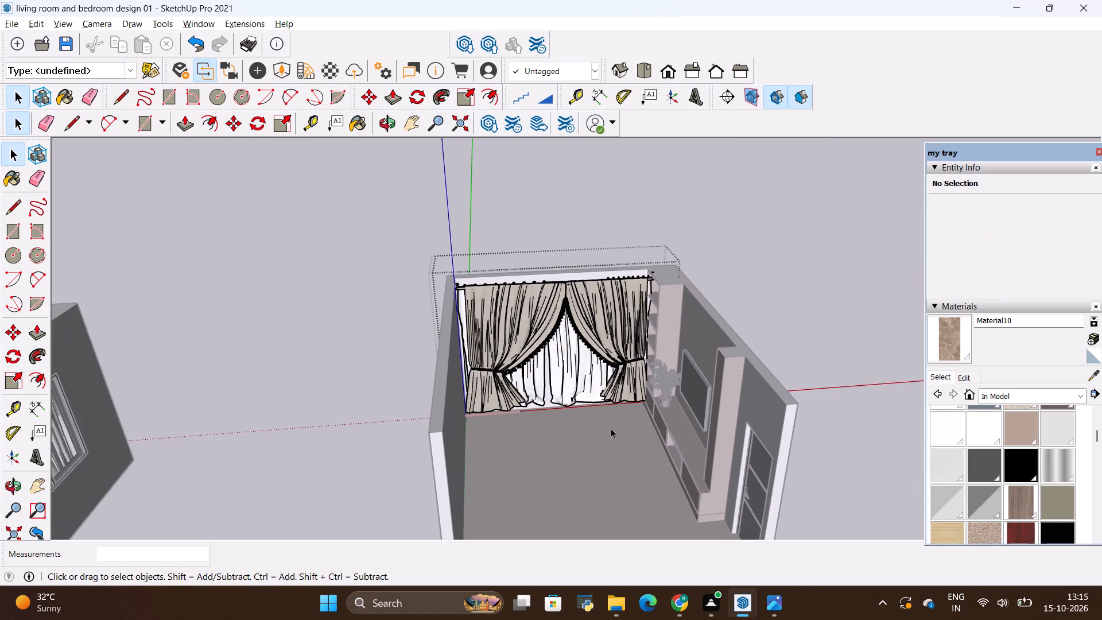
pyautogui.moveTo(619, 428); pyautogui.dragTo(705, 335, button='middle')
pyautogui.press('space')
pyautogui.click(701, 261)
pyautogui.doubleClick(701, 261)
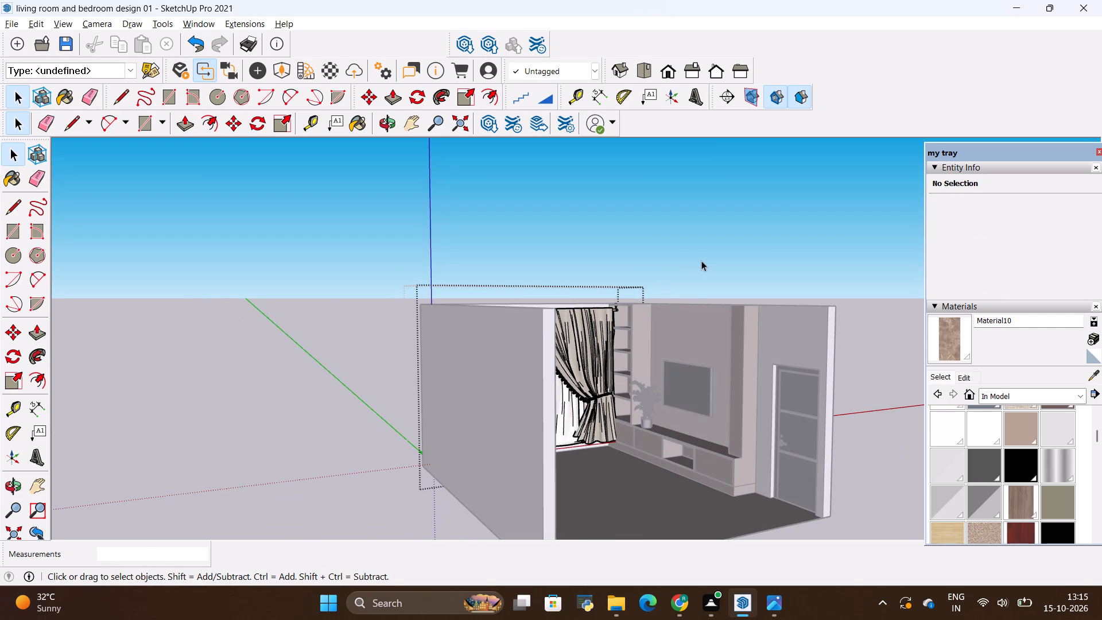
# Examine the living room from inside and above, checking the full-width curtains against the open shelves, TV unit and door.
pyautogui.scroll(8, 687, 443)
pyautogui.scroll(-4, 632, 384)
pyautogui.moveTo(733, 471); pyautogui.dragTo(751, 462, button='middle')
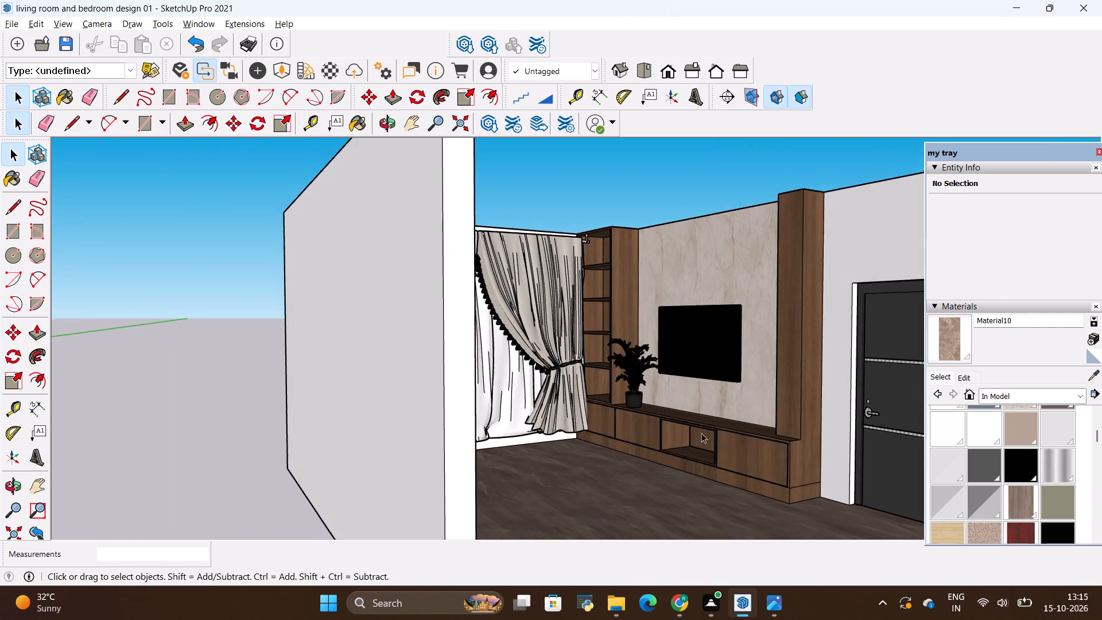
pyautogui.scroll(-1, 610, 415)
pyautogui.keyDown('shift'); pyautogui.moveTo(771, 444); pyautogui.dragTo(557, 433, button='middle'); pyautogui.keyUp('shift')
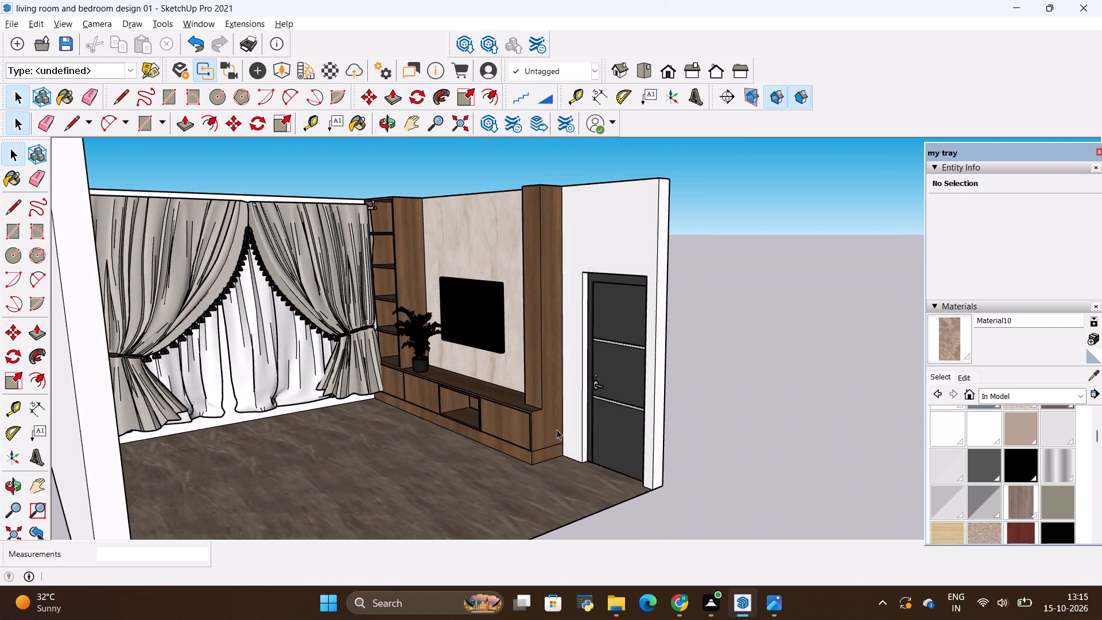
pyautogui.scroll(4, 537, 390)
pyautogui.moveTo(496, 417); pyautogui.dragTo(521, 418, button='middle')
pyautogui.scroll(-3, 519, 414)
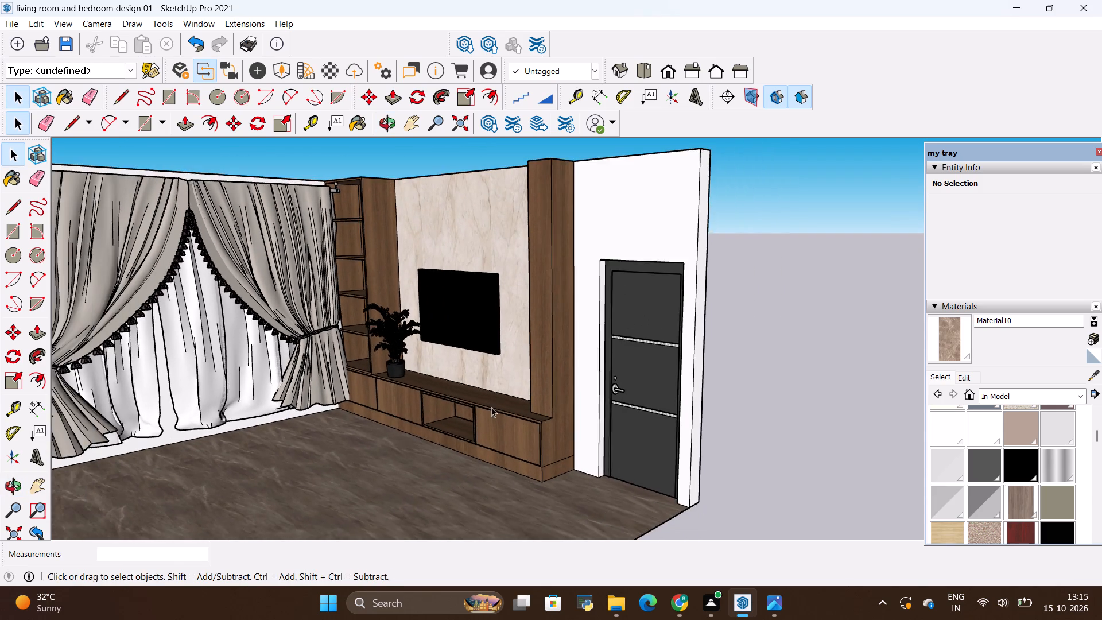
pyautogui.moveTo(490, 404); pyautogui.dragTo(488, 393, button='middle')
pyautogui.keyDown('shift'); pyautogui.moveTo(435, 431); pyautogui.dragTo(443, 356, button='middle'); pyautogui.keyUp('shift')
pyautogui.moveTo(452, 359); pyautogui.dragTo(434, 387, button='middle')
pyautogui.keyDown('shift'); pyautogui.moveTo(465, 354); pyautogui.dragTo(465, 412, button='middle'); pyautogui.keyUp('shift')
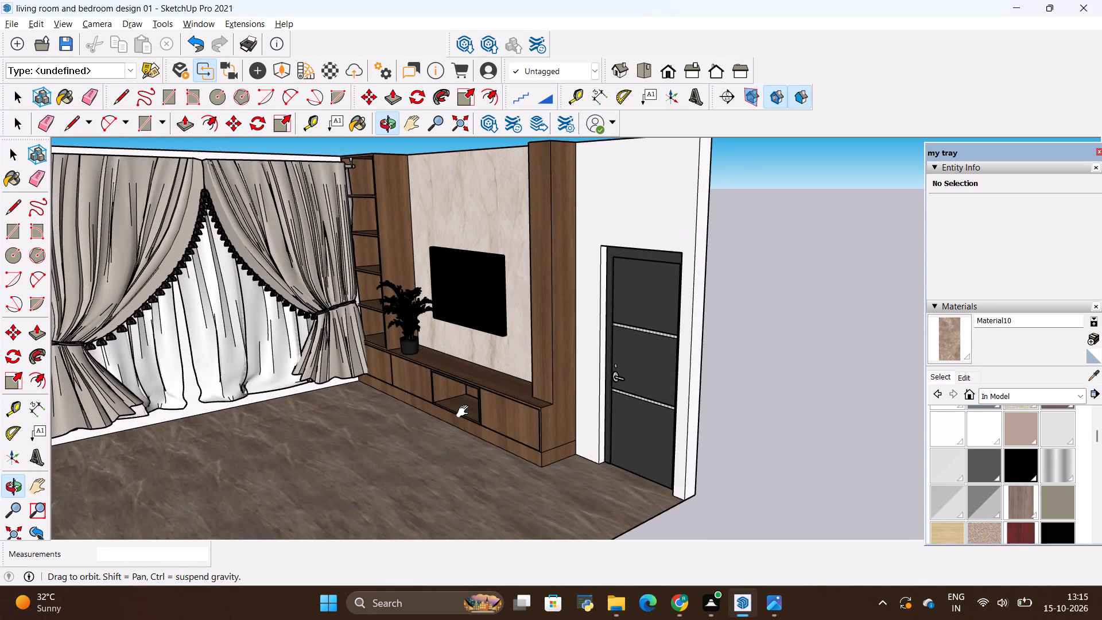
pyautogui.keyDown('shift'); pyautogui.moveTo(465, 412); pyautogui.dragTo(465, 413, button='middle'); pyautogui.keyUp('shift')
pyautogui.scroll(1, 335, 382)
pyautogui.moveTo(351, 374); pyautogui.dragTo(377, 355, button='middle')
pyautogui.keyDown('shift'); pyautogui.moveTo(377, 355); pyautogui.dragTo(386, 366, button='middle'); pyautogui.keyUp('shift')
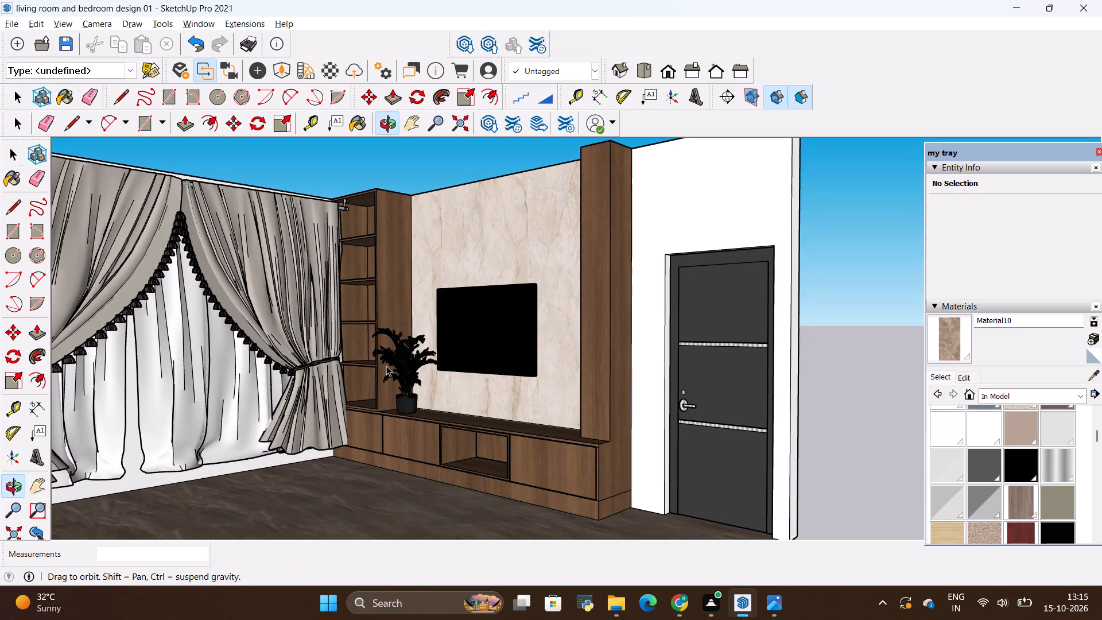
pyautogui.scroll(-1, 387, 369)
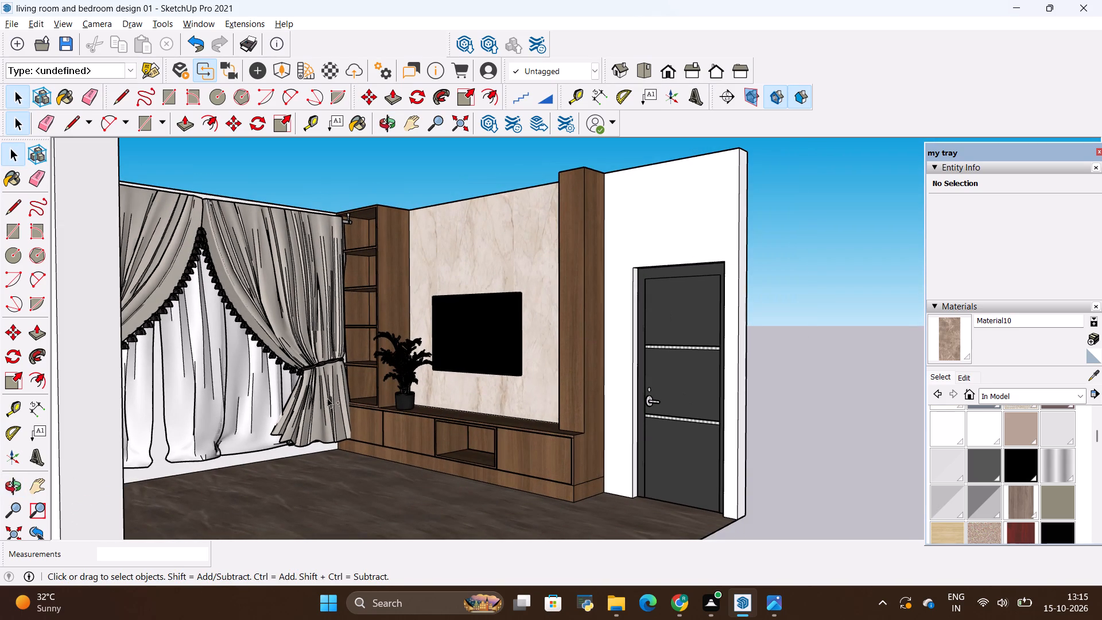
pyautogui.keyDown('shift'); pyautogui.moveTo(327, 398); pyautogui.dragTo(373, 400, button='middle'); pyautogui.keyUp('shift')
pyautogui.scroll(-11, 379, 362)
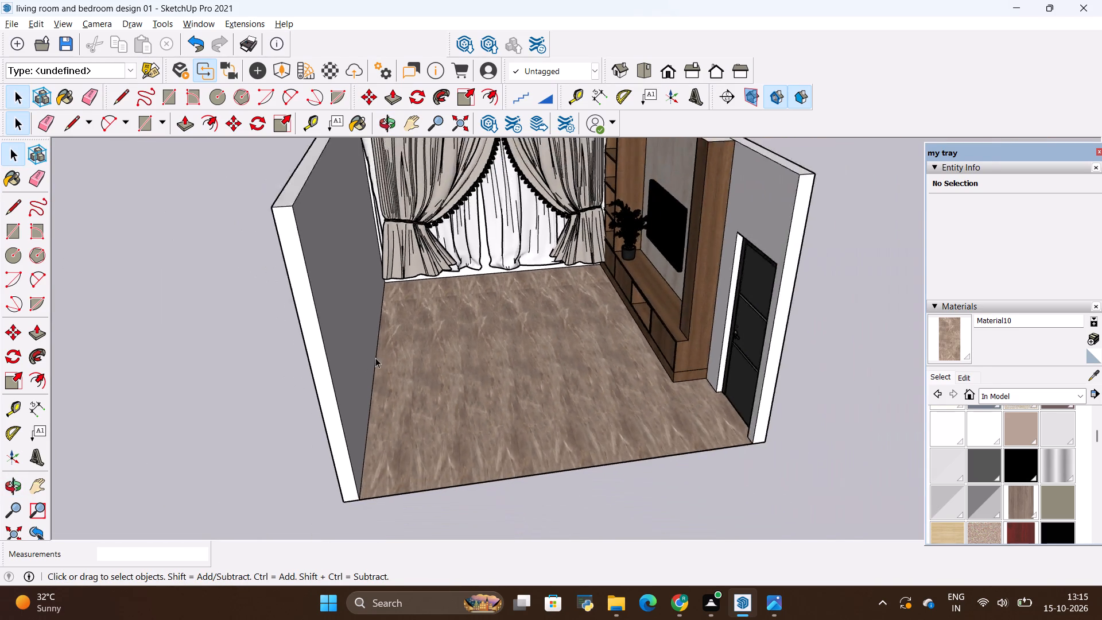
pyautogui.scroll(-3, 375, 358)
pyautogui.moveTo(540, 399); pyautogui.dragTo(595, 358, button='middle')
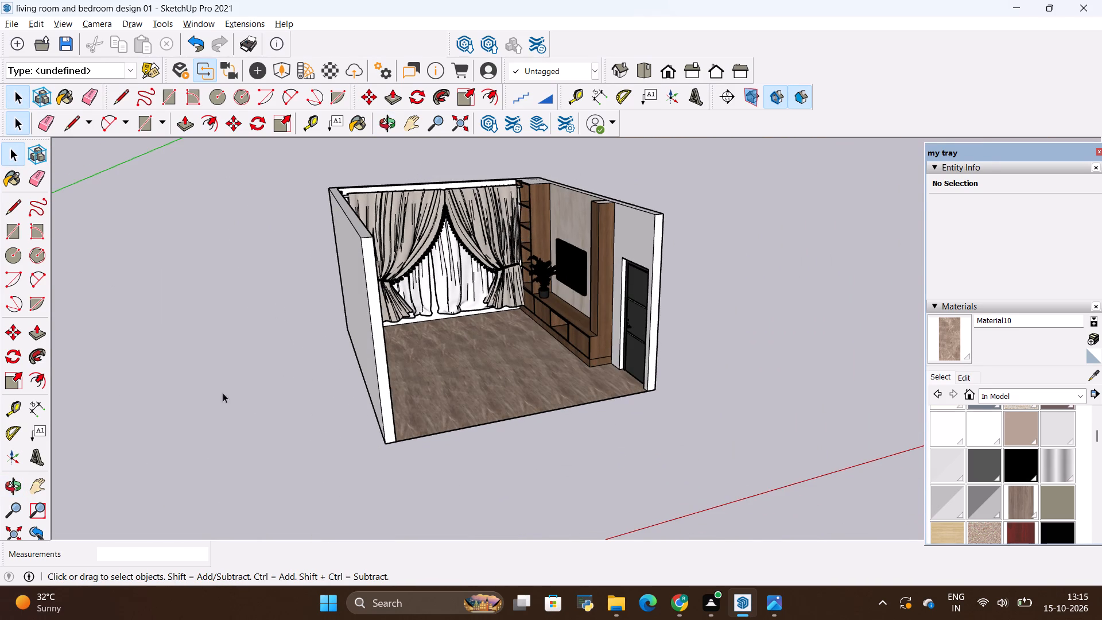
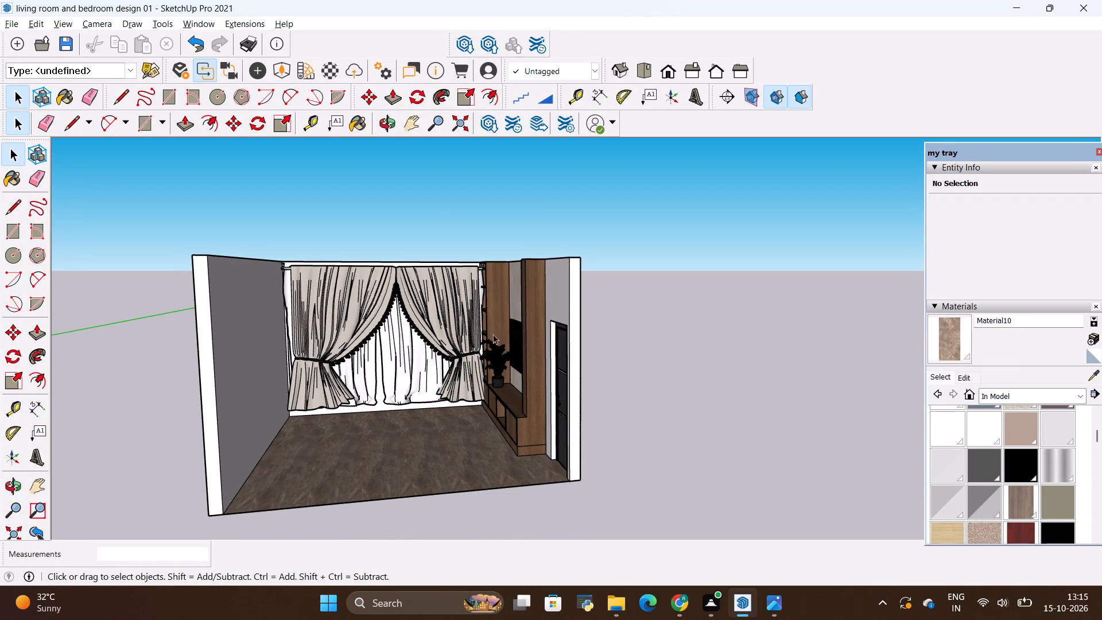
# Import the sofa+(2) model from the Downloads folder and place it on the living room floor.
pyautogui.click(10, 21)
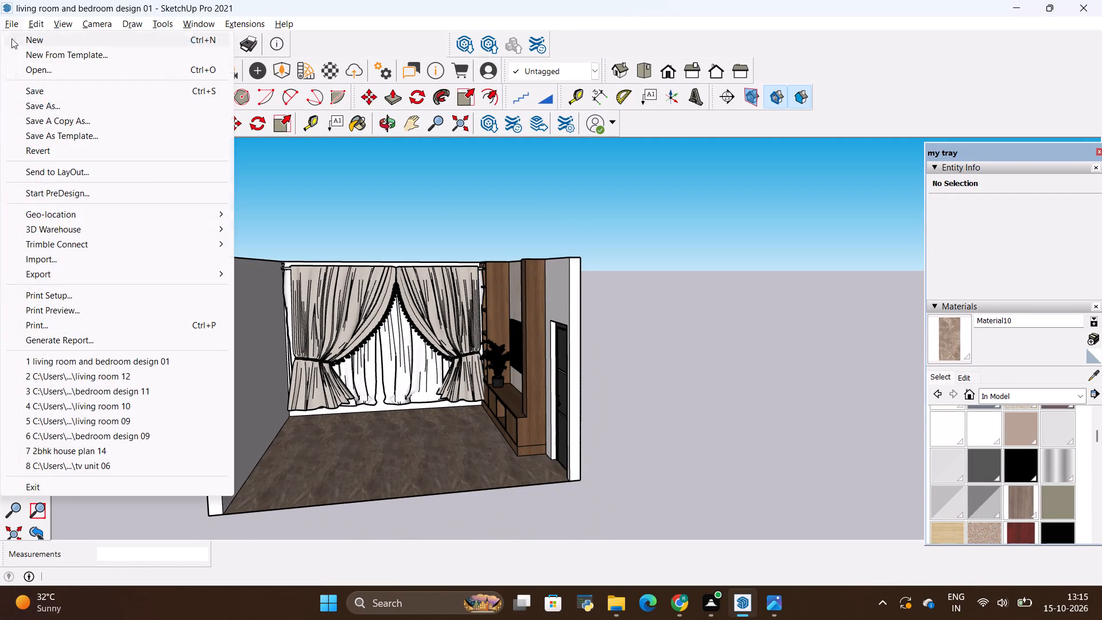
pyautogui.click(83, 255)
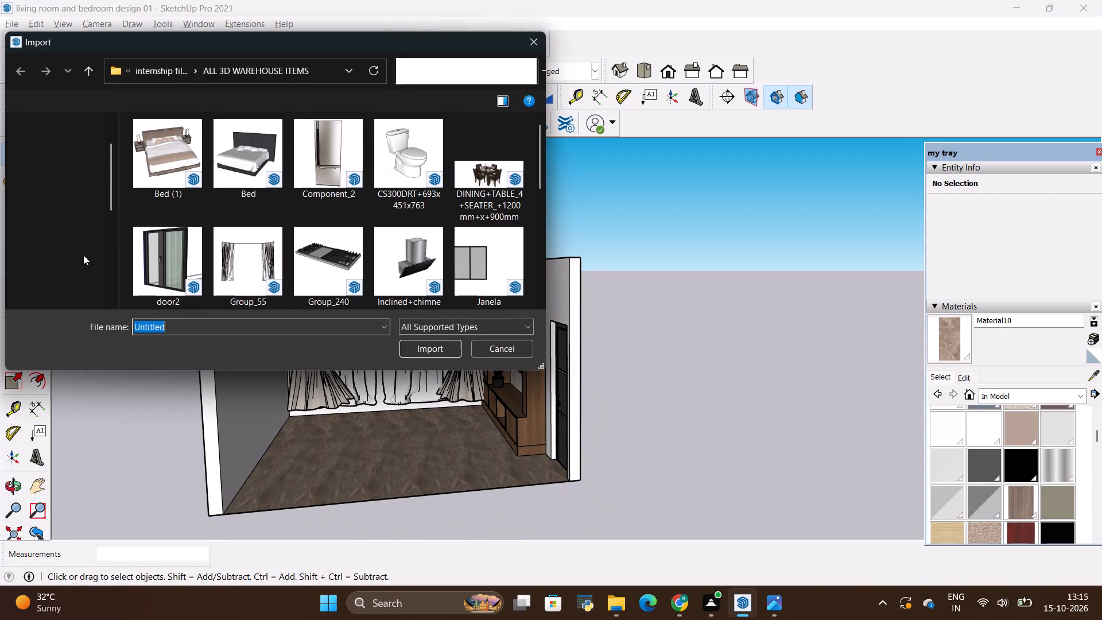
pyautogui.scroll(-2, 278, 236)
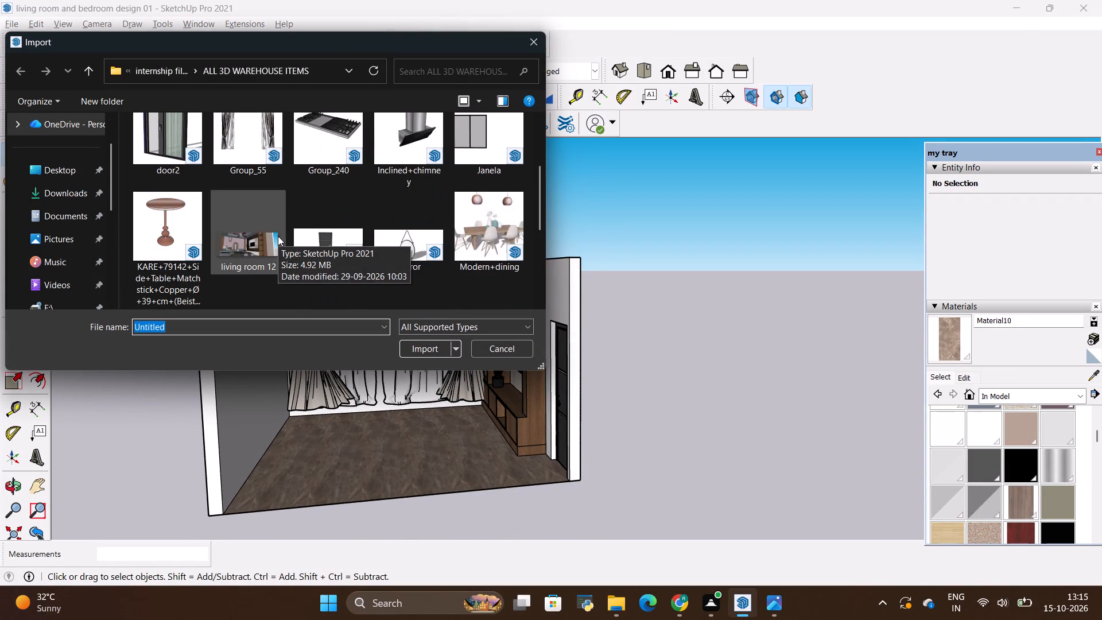
pyautogui.scroll(-2, 278, 236)
pyautogui.scroll(1, 278, 236)
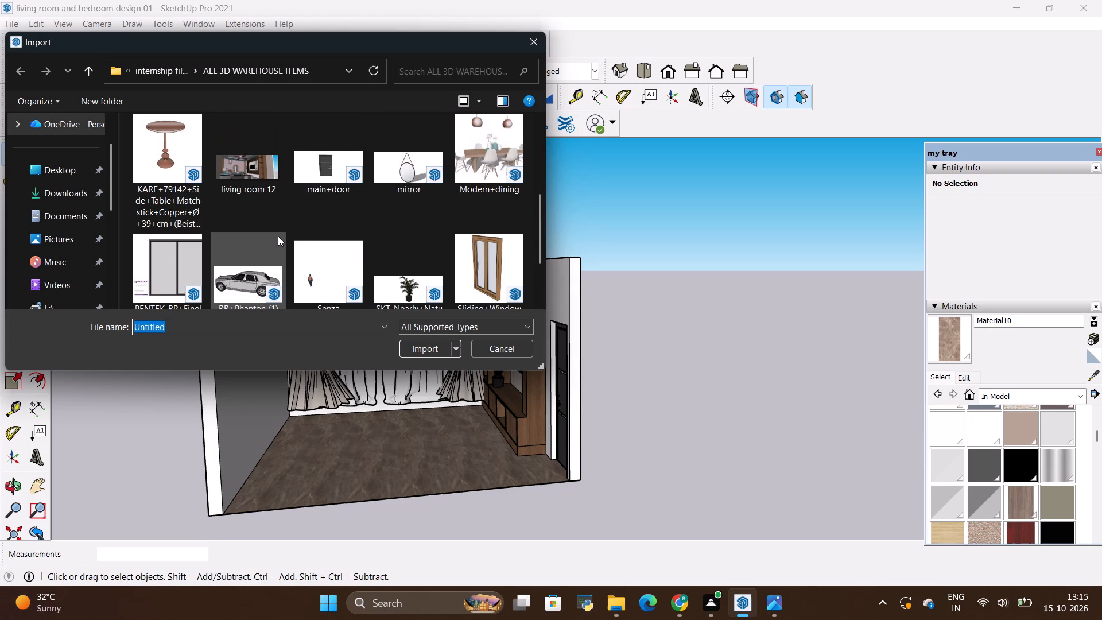
pyautogui.scroll(1, 278, 236)
pyautogui.scroll(-2, 278, 236)
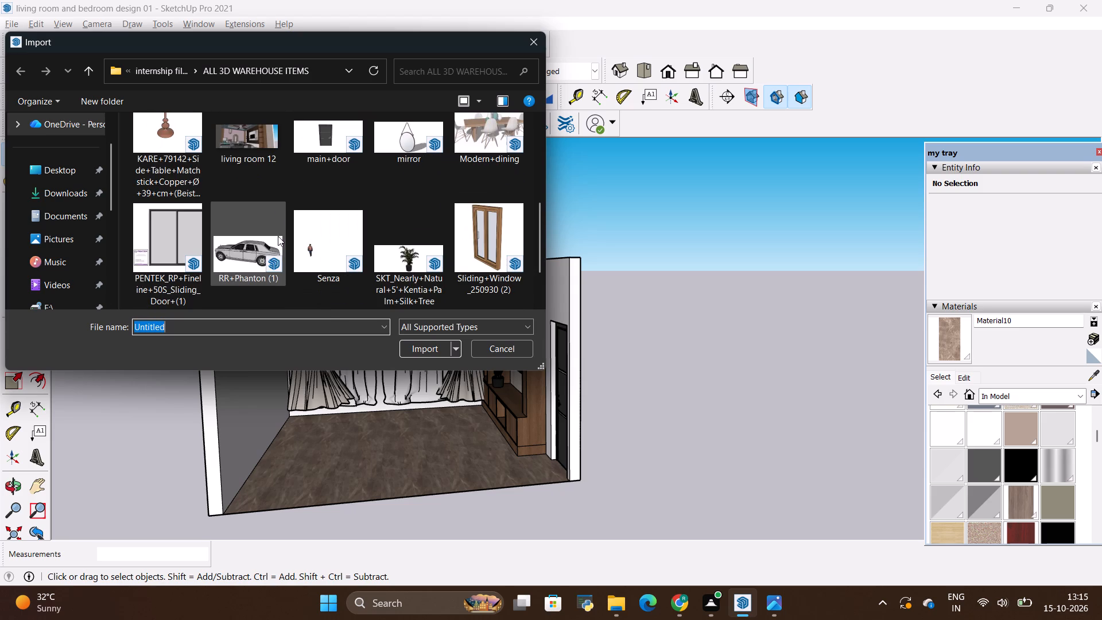
pyautogui.click(71, 199)
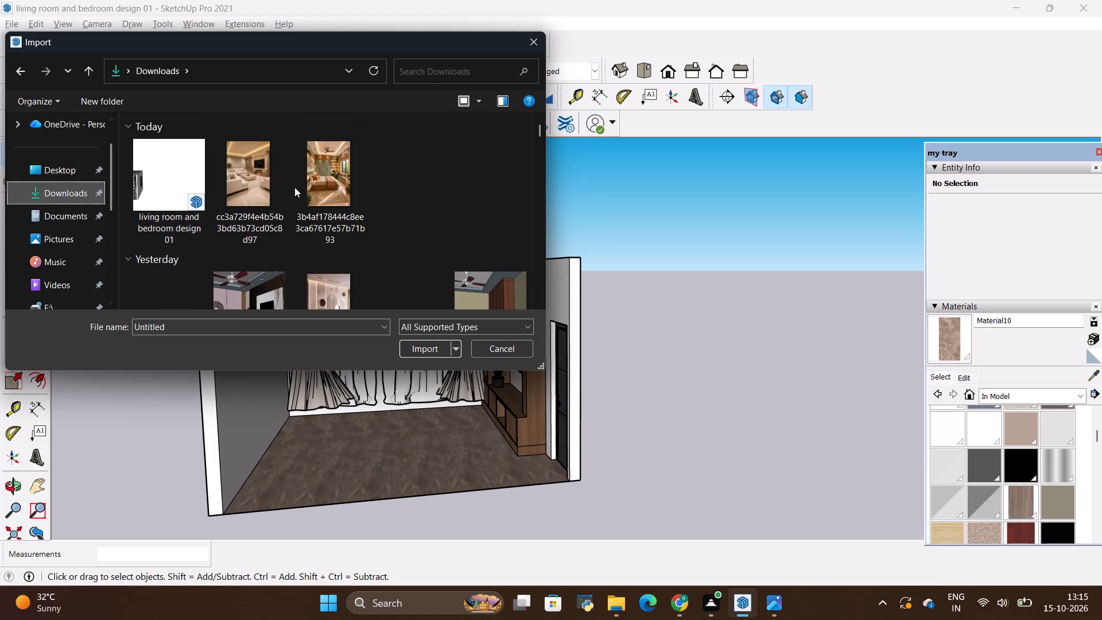
pyautogui.scroll(-3, 296, 187)
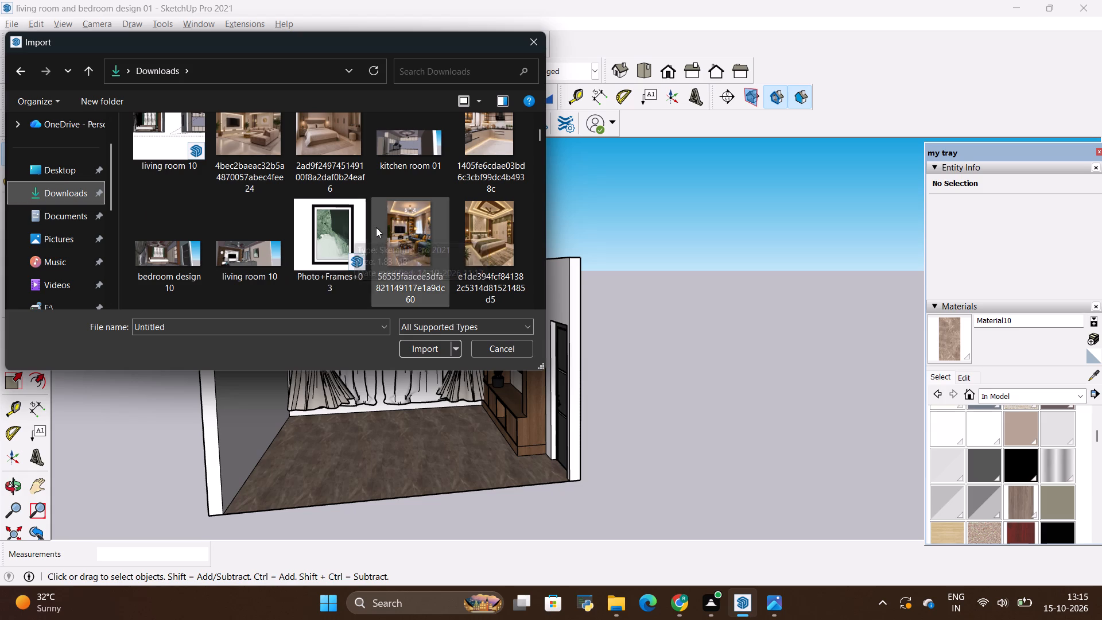
pyautogui.scroll(-15, 364, 234)
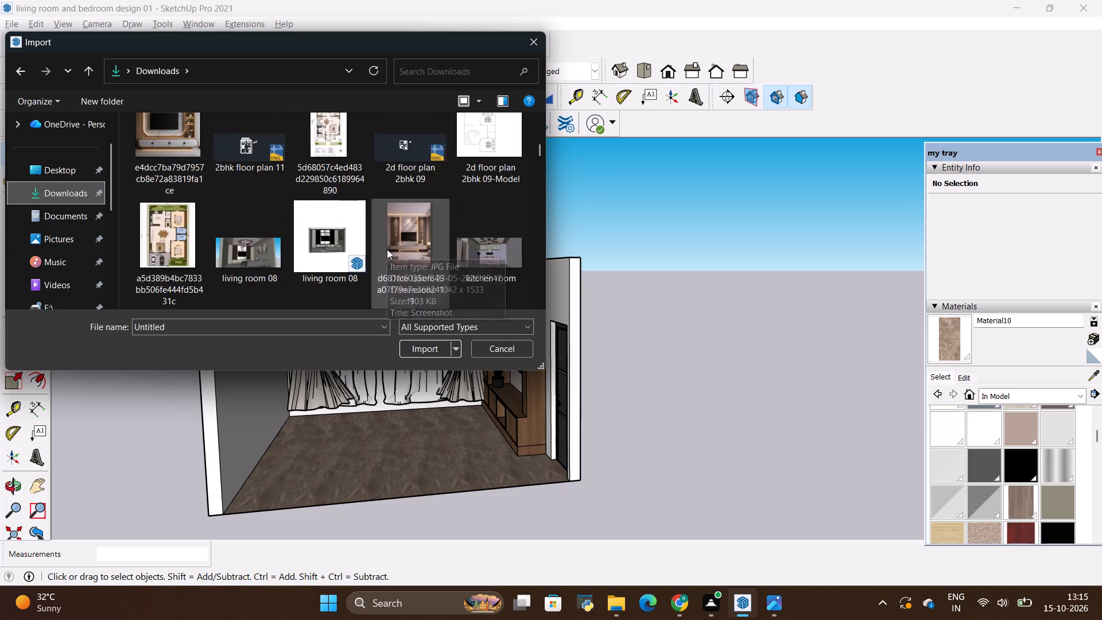
pyautogui.scroll(-17, 387, 249)
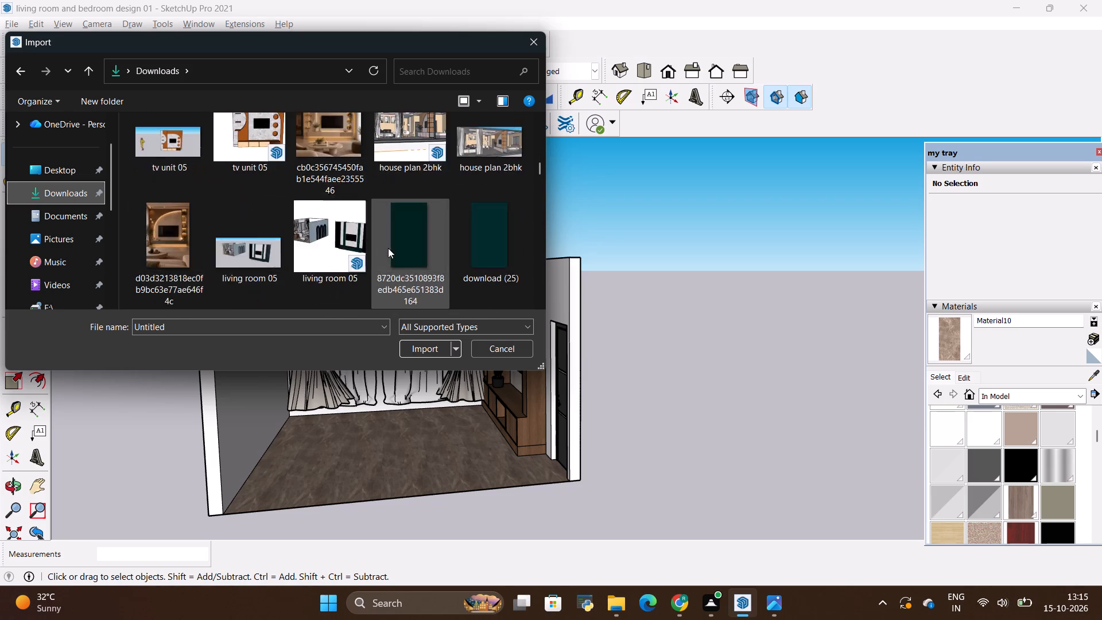
pyautogui.scroll(-7, 388, 248)
pyautogui.scroll(2, 388, 248)
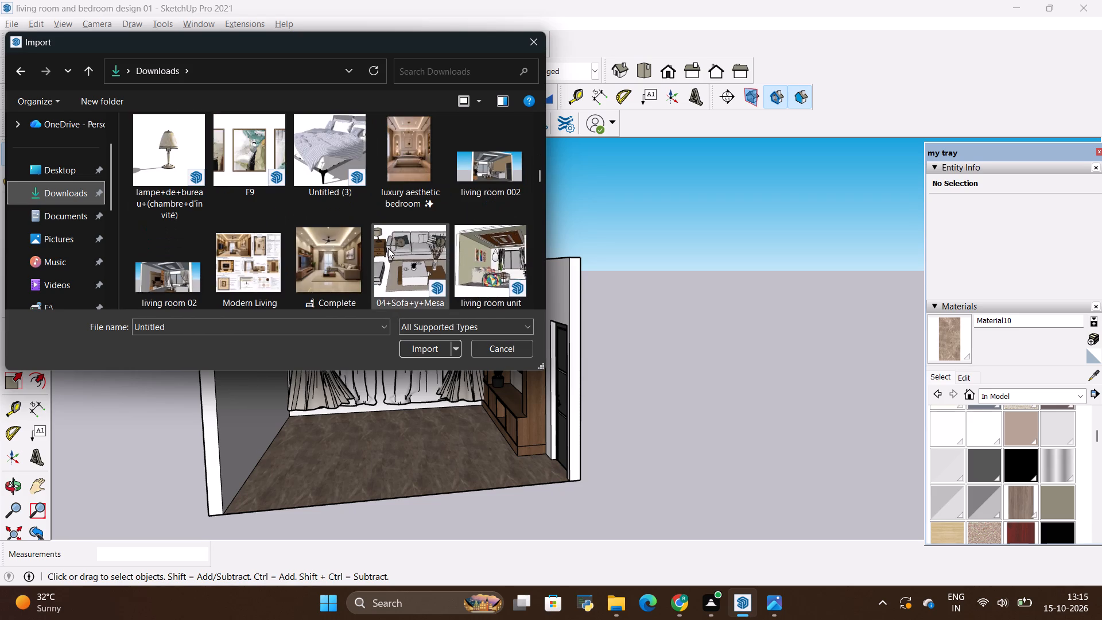
pyautogui.scroll(-2, 388, 248)
pyautogui.scroll(3, 388, 248)
pyautogui.scroll(-7, 388, 248)
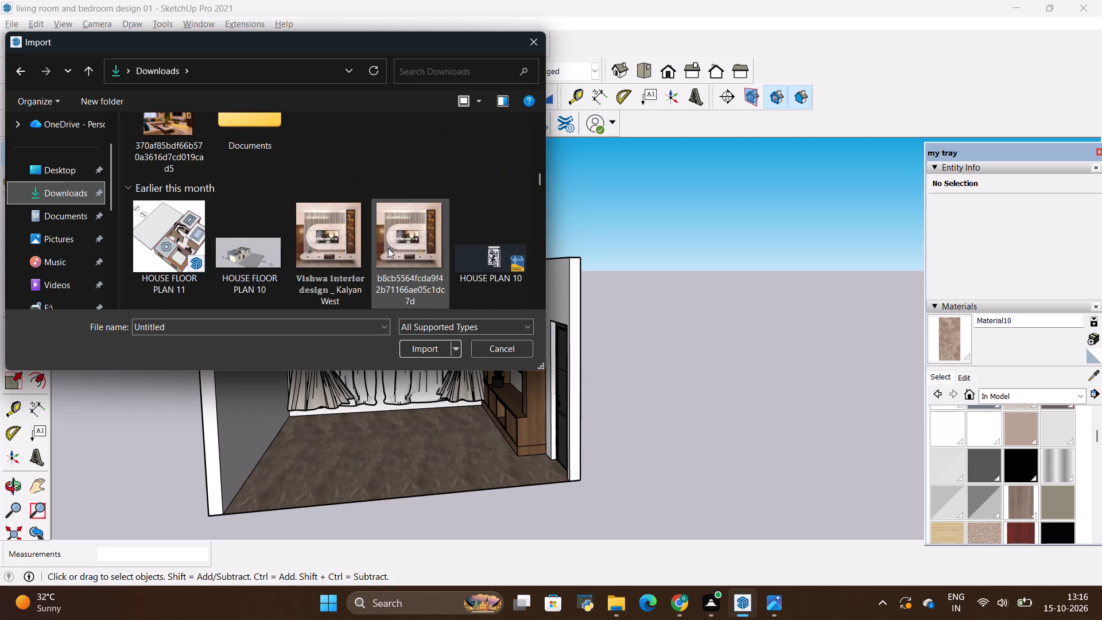
pyautogui.scroll(-4, 388, 248)
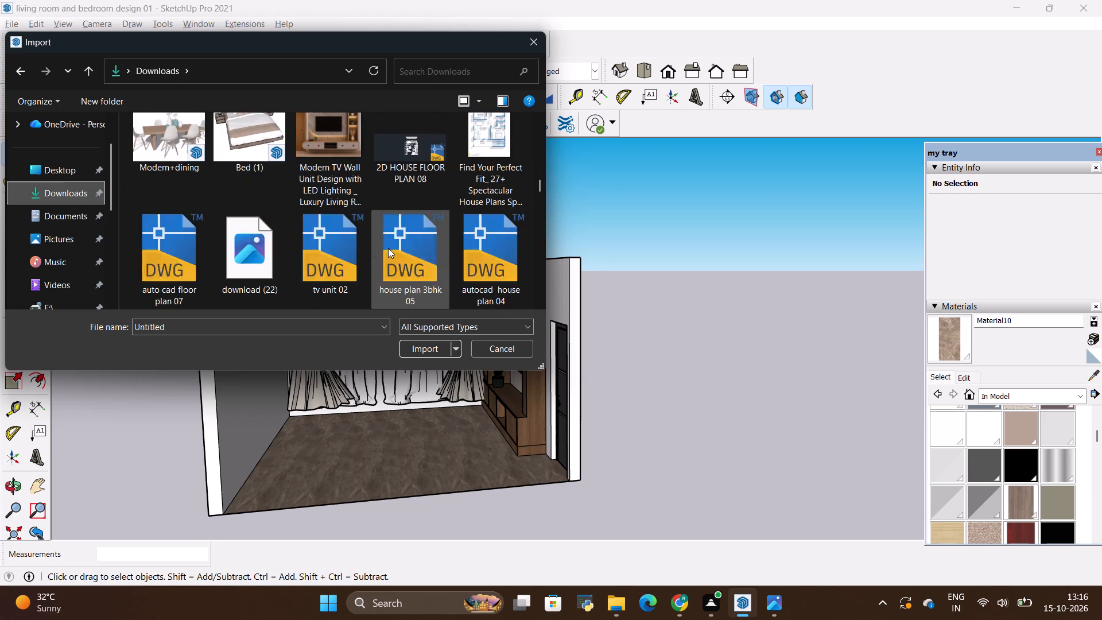
pyautogui.scroll(-4, 388, 248)
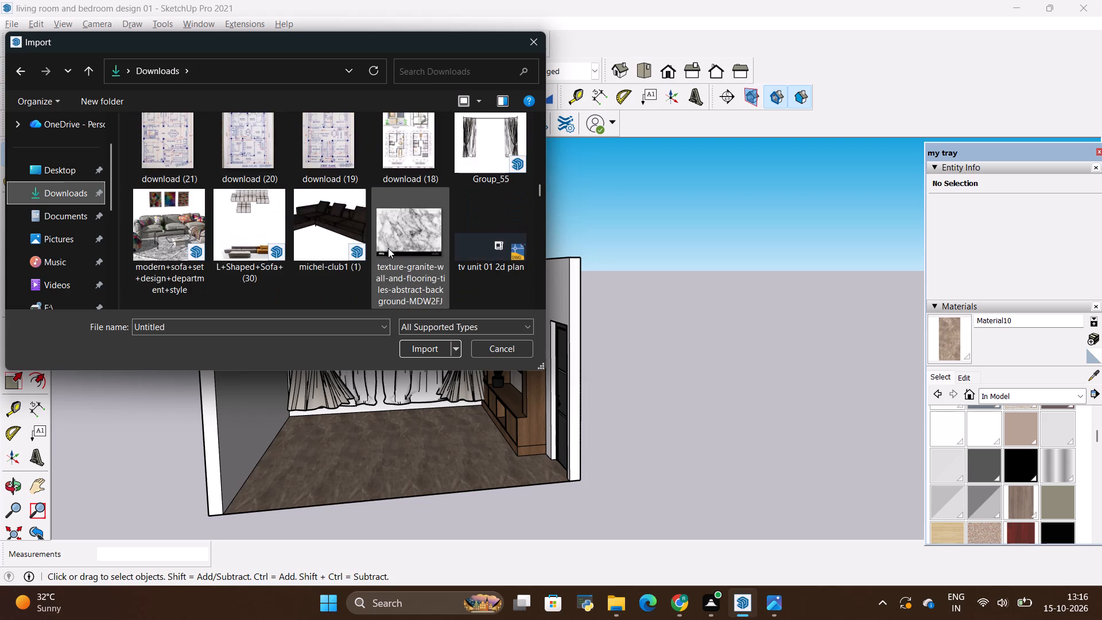
pyautogui.scroll(-2, 388, 248)
pyautogui.scroll(1, 388, 248)
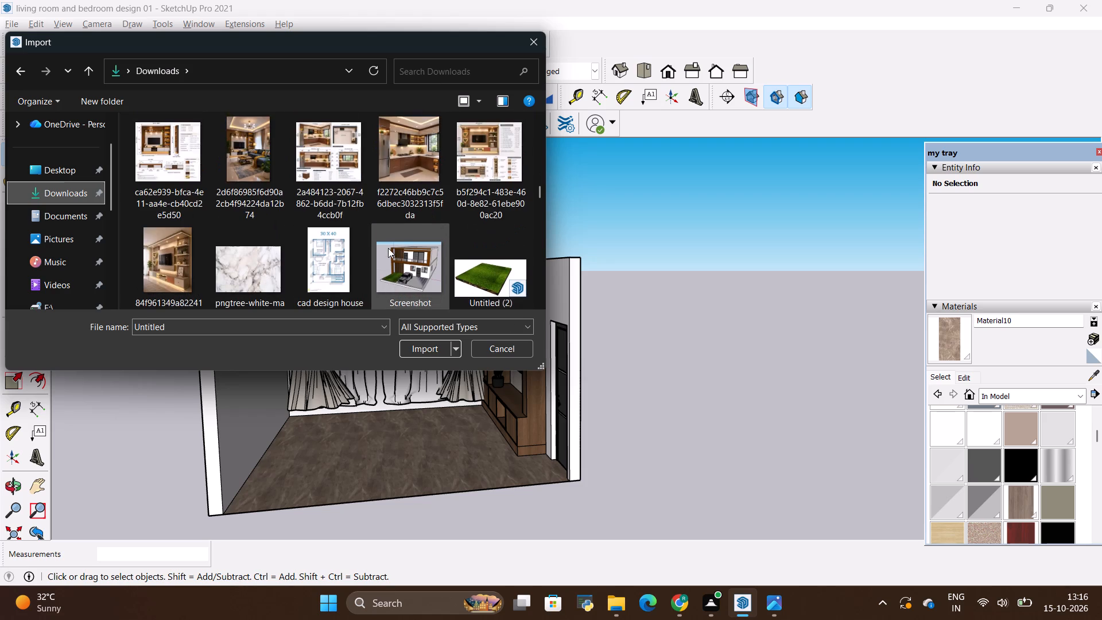
pyautogui.scroll(4, 388, 248)
pyautogui.scroll(-1, 388, 248)
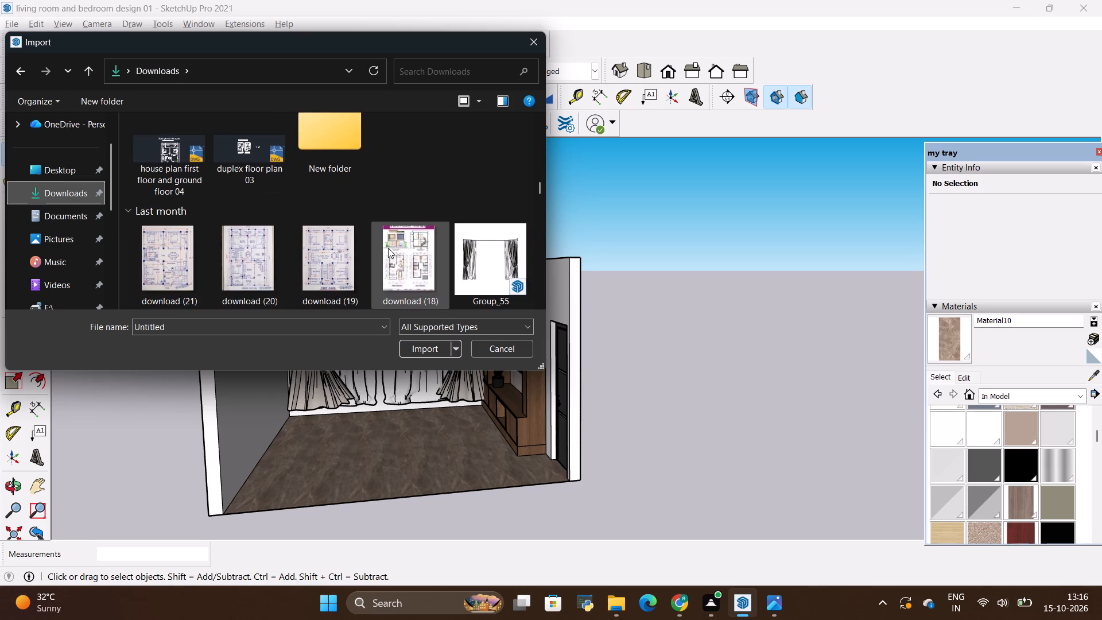
pyautogui.scroll(-3, 388, 248)
pyautogui.scroll(2, 388, 248)
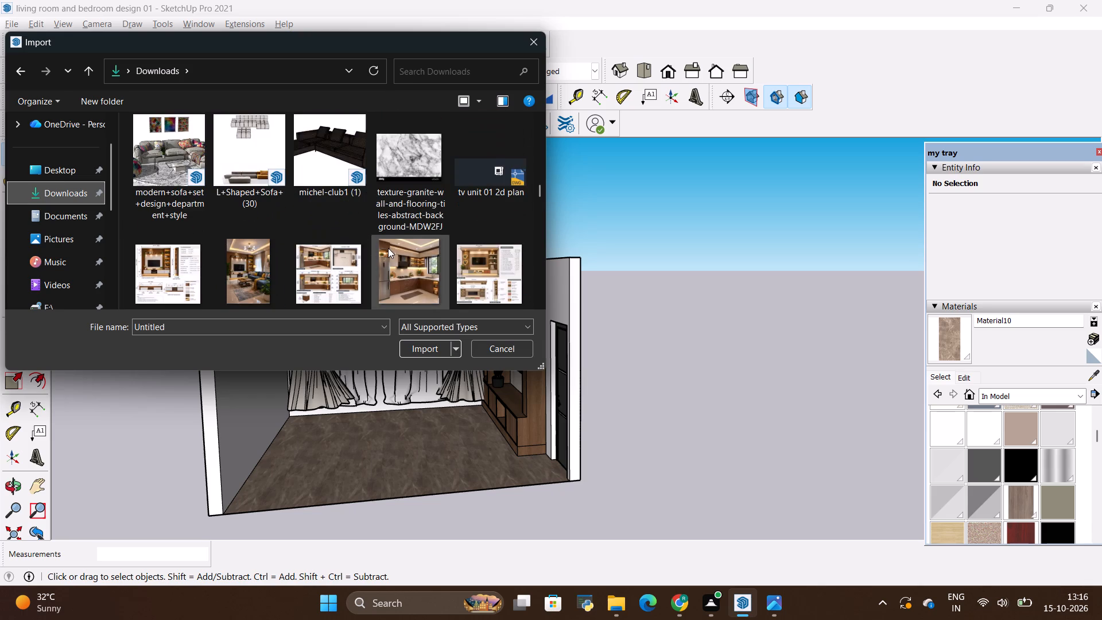
pyautogui.scroll(1, 388, 248)
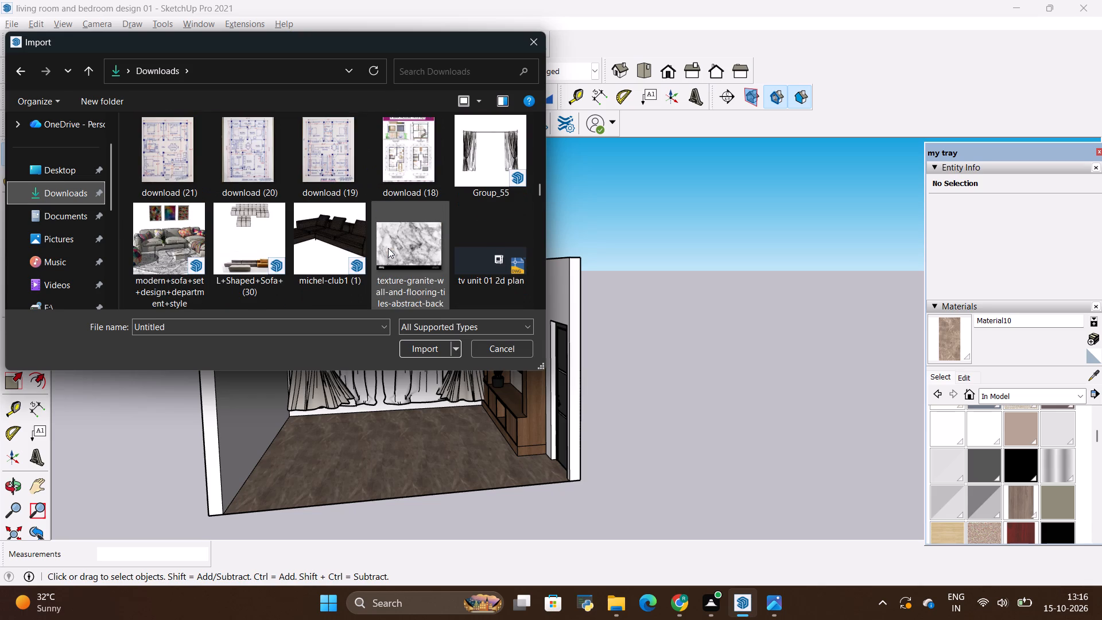
pyautogui.scroll(1, 388, 248)
pyautogui.scroll(-3, 388, 248)
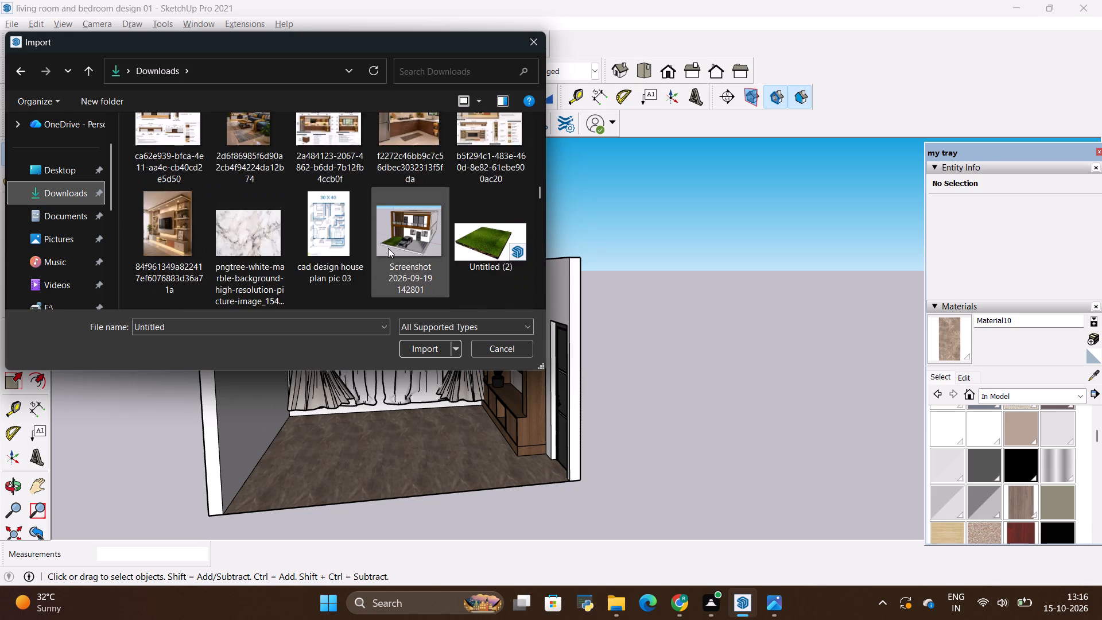
pyautogui.scroll(-3, 388, 248)
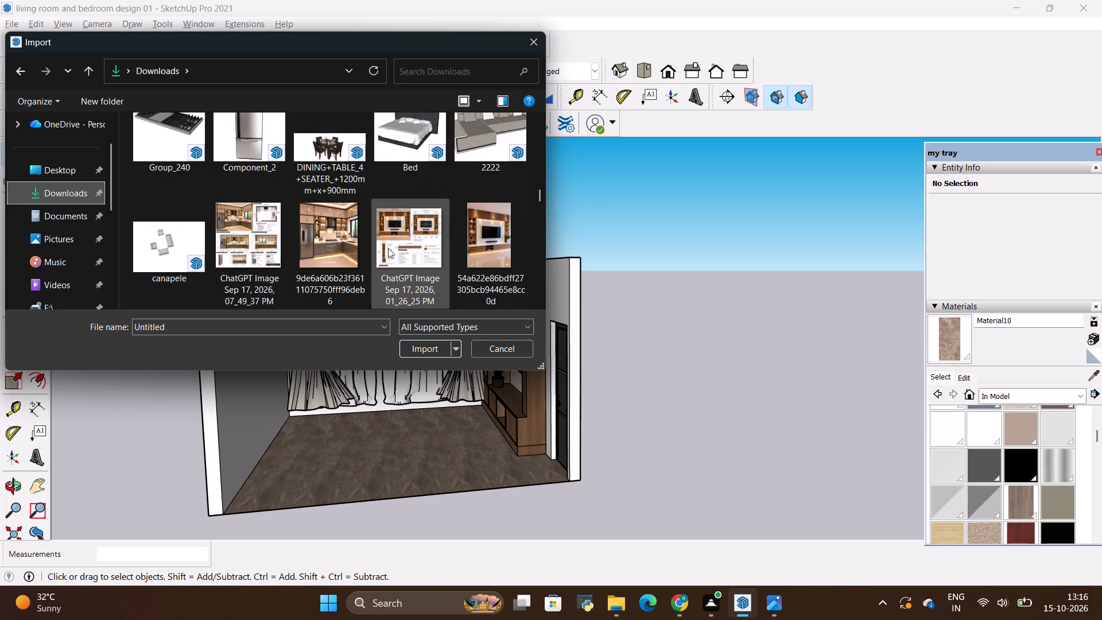
pyautogui.scroll(-1, 388, 248)
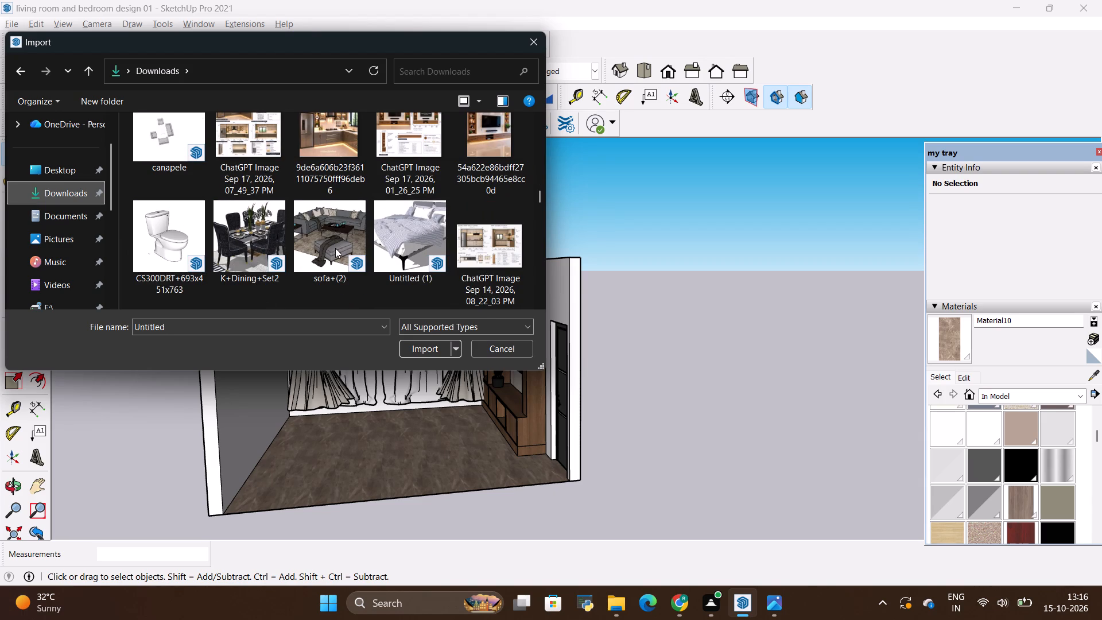
pyautogui.click(335, 248)
pyautogui.click(420, 348)
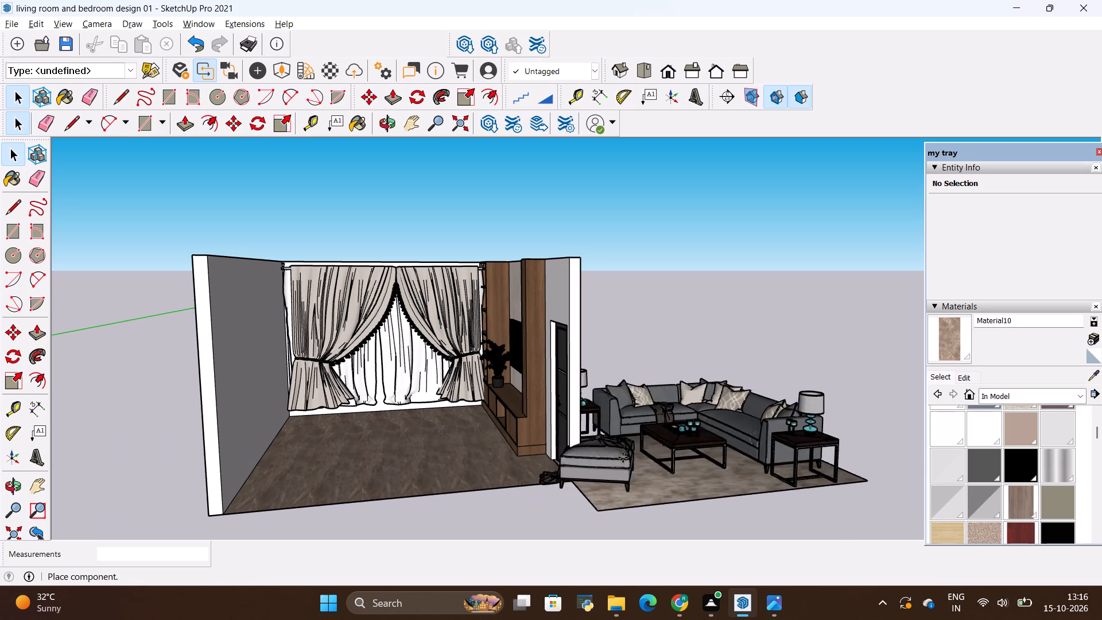
pyautogui.click(398, 441)
# Rotate the imported sofa set 180 degrees in the horizontal plane, about a point in front of the room.
pyautogui.scroll(-4, 478, 308)
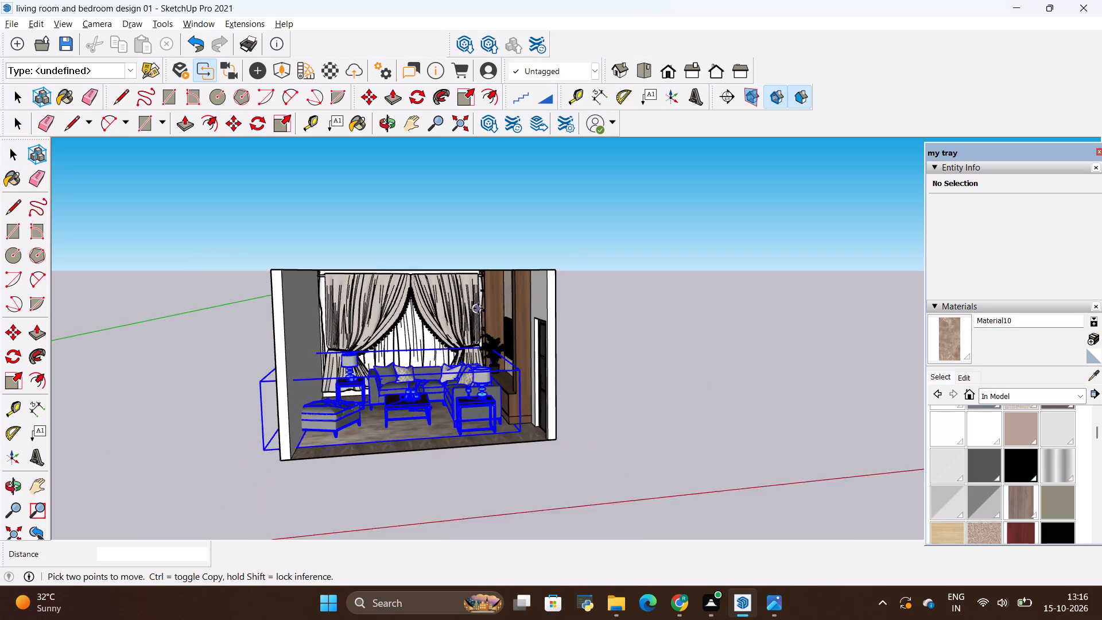
pyautogui.moveTo(483, 298); pyautogui.dragTo(482, 333, button='middle')
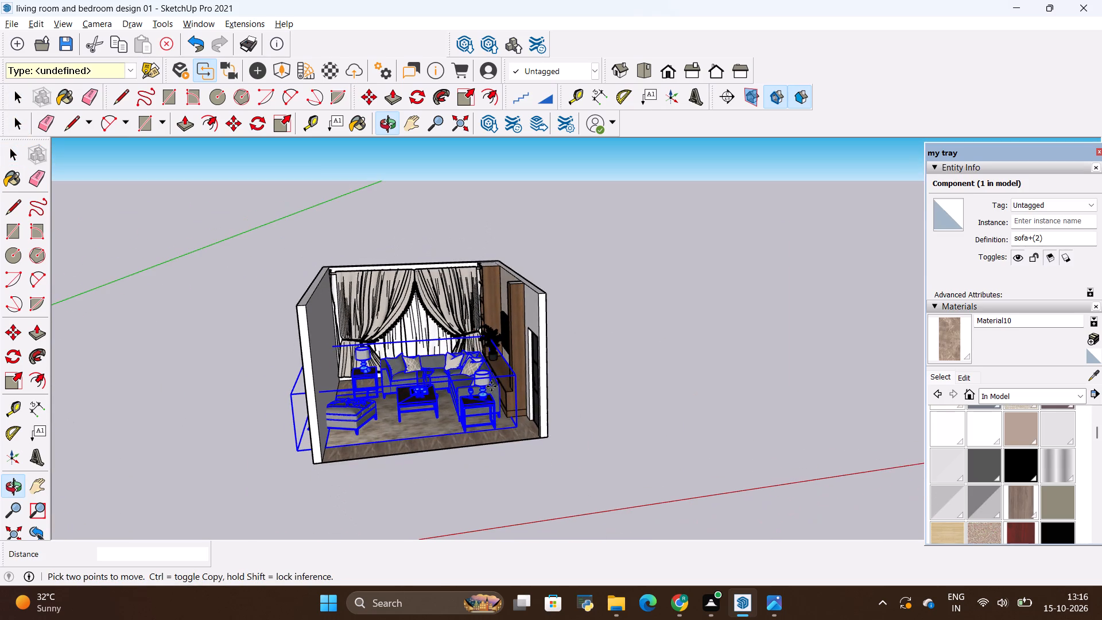
pyautogui.click(417, 93)
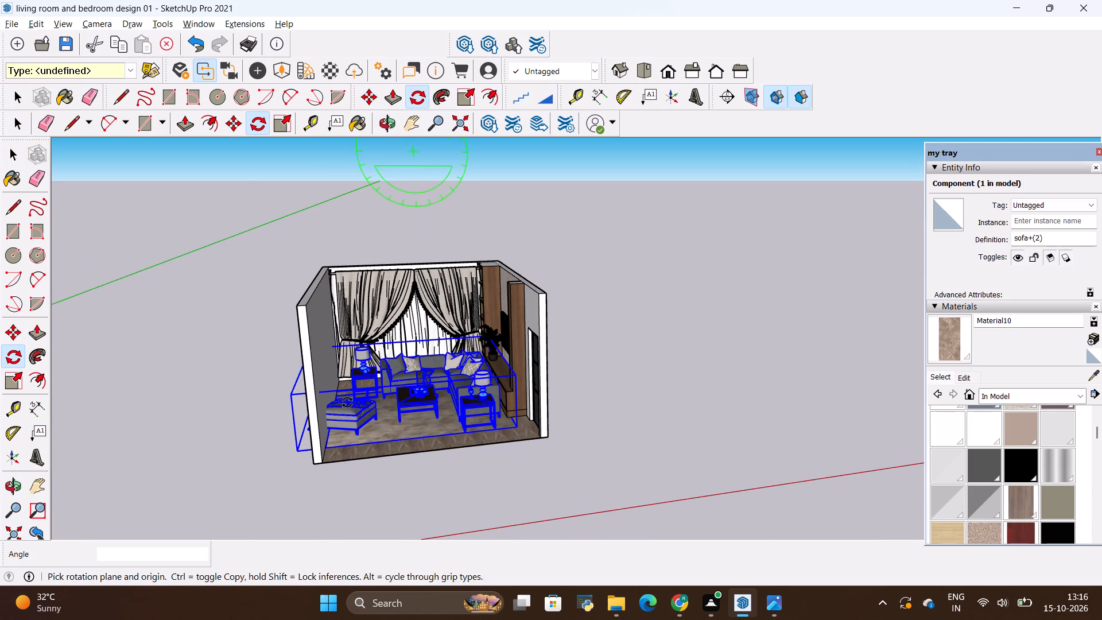
pyautogui.click(294, 493)
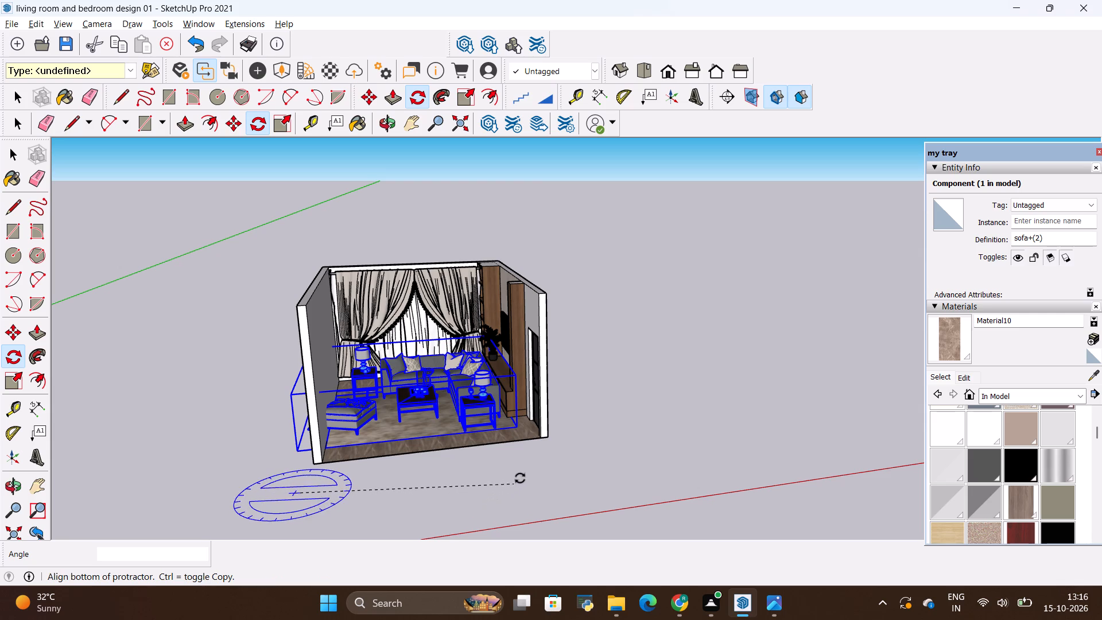
pyautogui.click(526, 466)
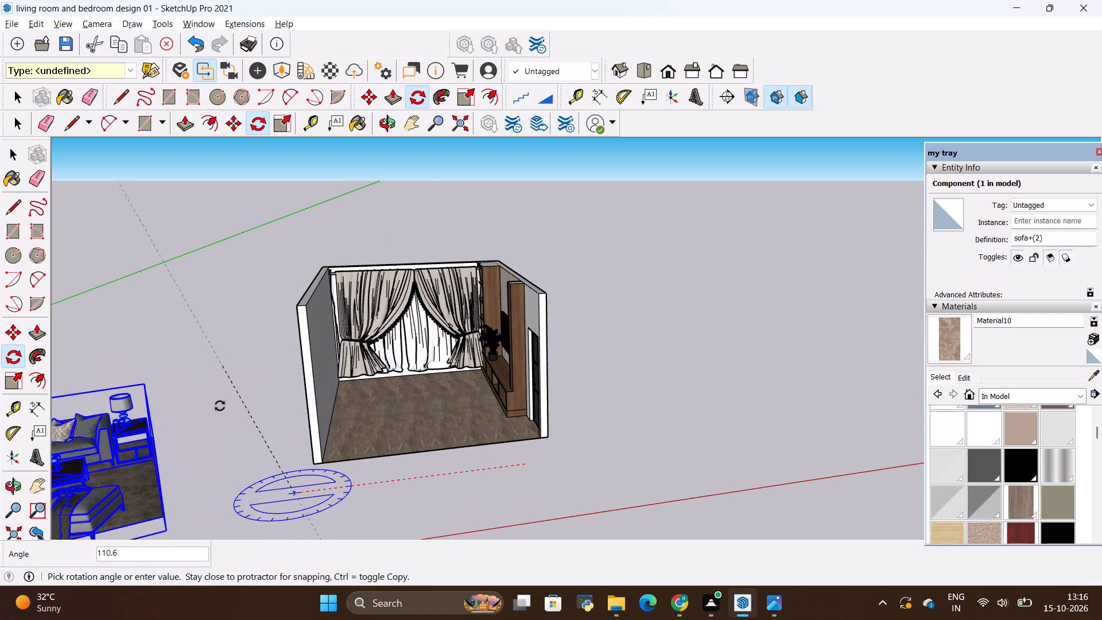
pyautogui.click(215, 507)
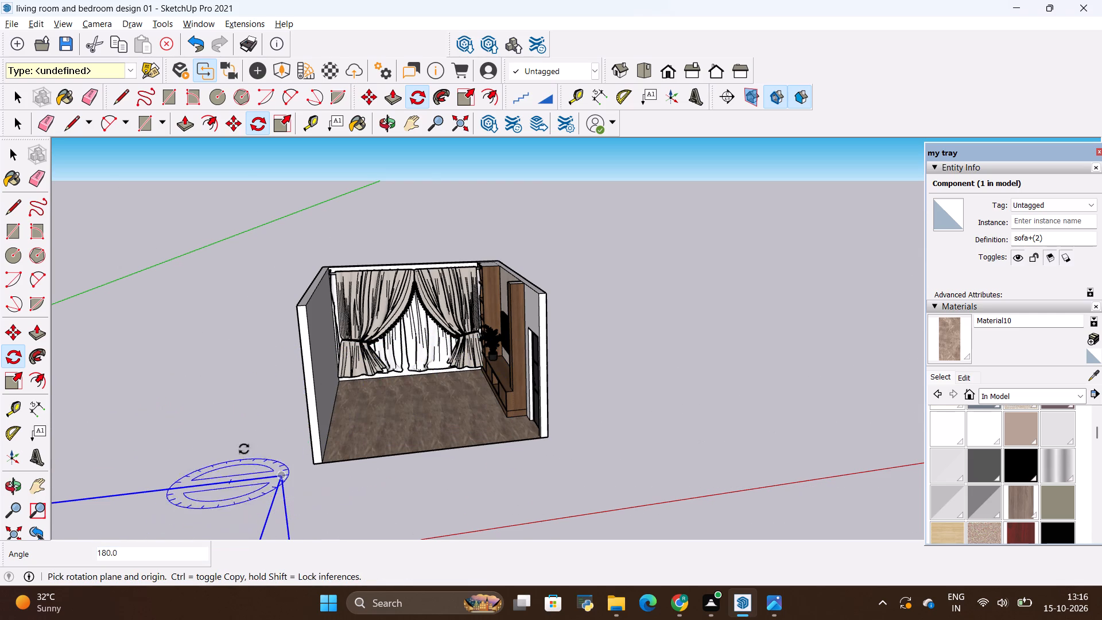
pyautogui.press('space')
pyautogui.click(249, 433)
# Move the rotated sofa set by its base corner back onto the living room floor, beside the plain side wall.
pyautogui.scroll(-9, 427, 317)
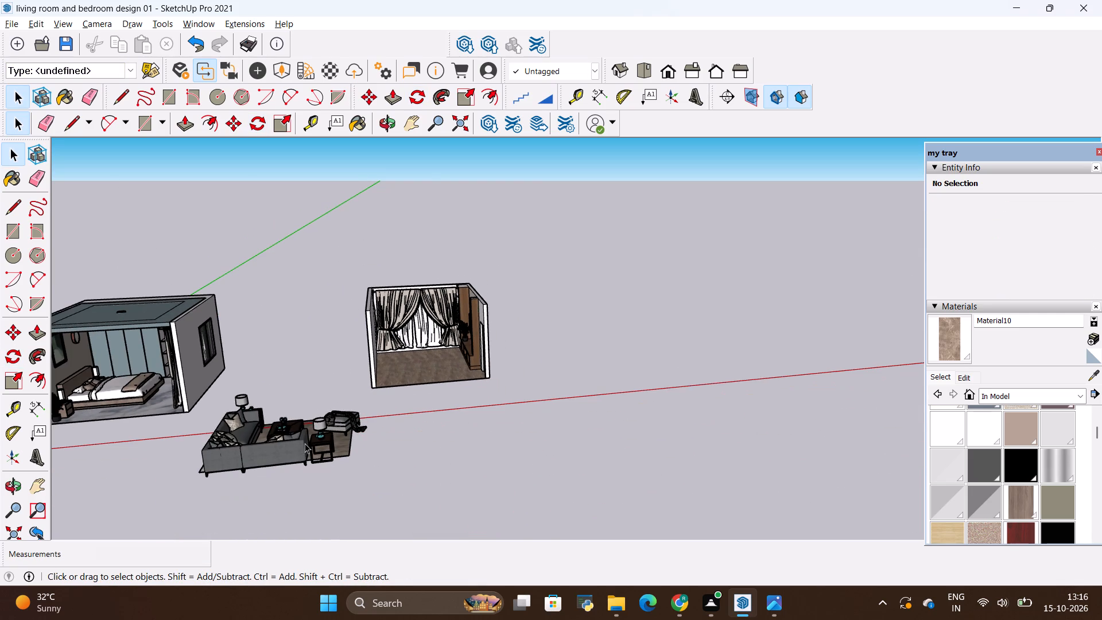
pyautogui.click(304, 443)
pyautogui.press('m')
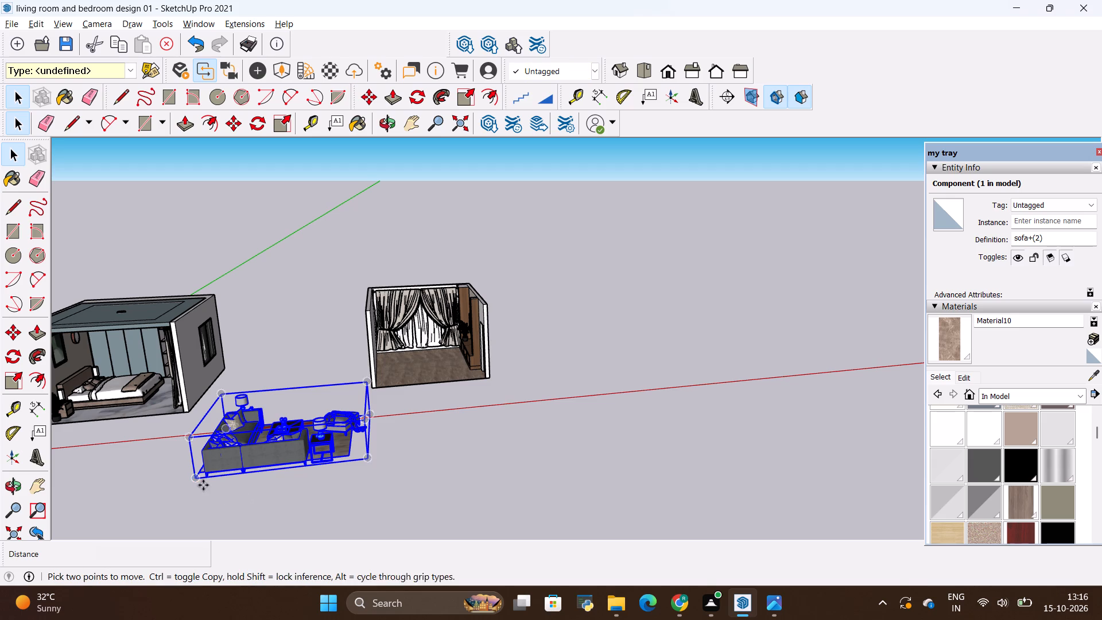
pyautogui.click(197, 482)
pyautogui.scroll(10, 460, 366)
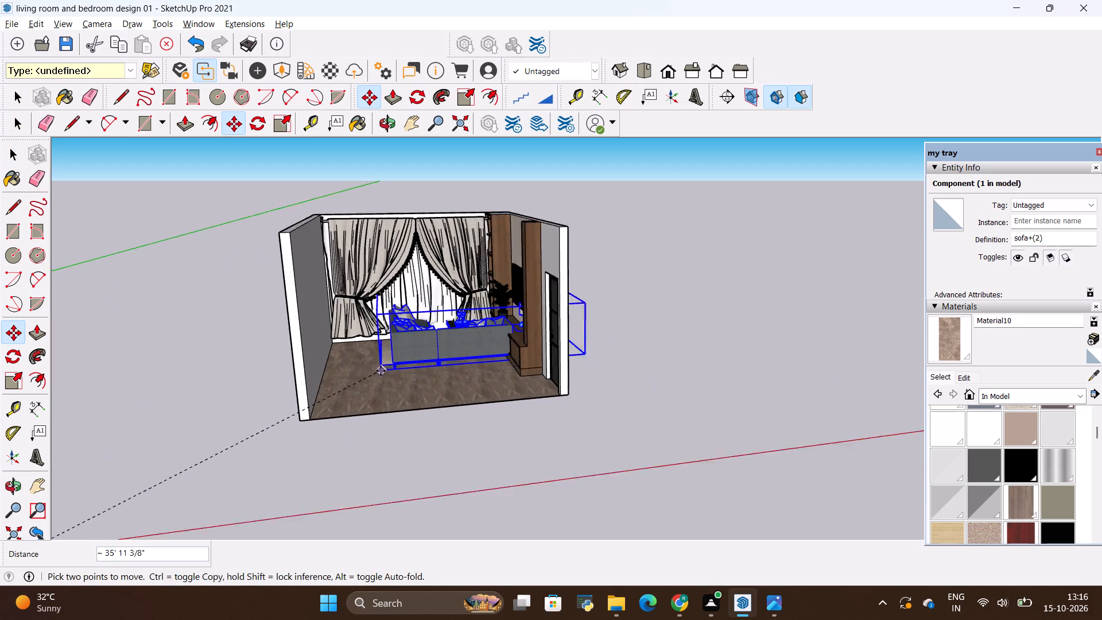
pyautogui.scroll(8, 381, 371)
pyautogui.scroll(8, 329, 408)
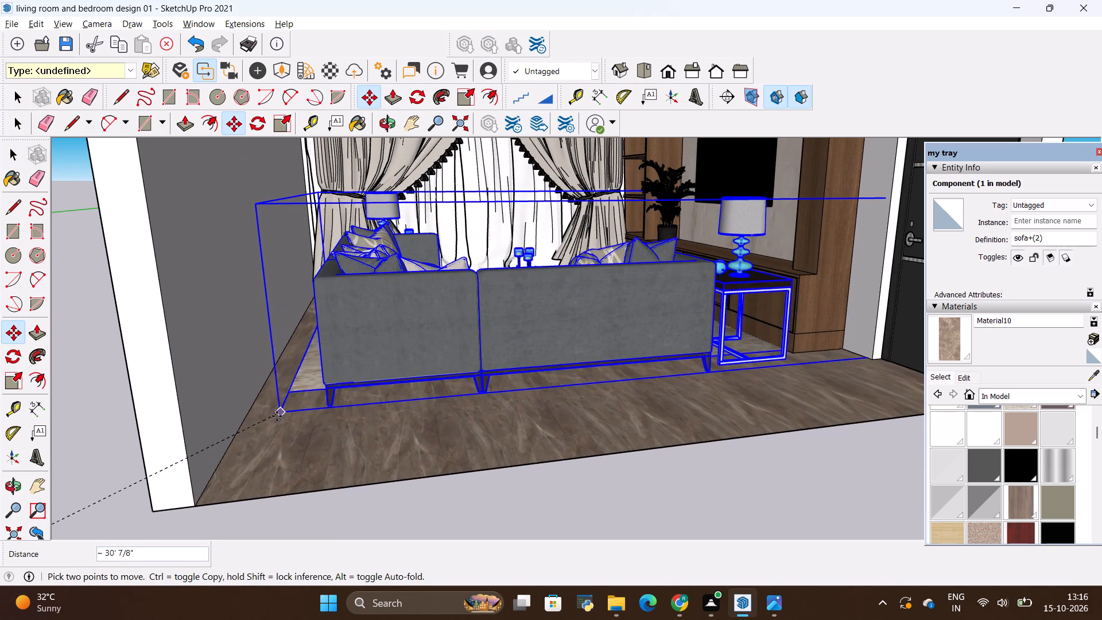
pyautogui.click(272, 420)
pyautogui.press('space')
pyautogui.click(244, 402)
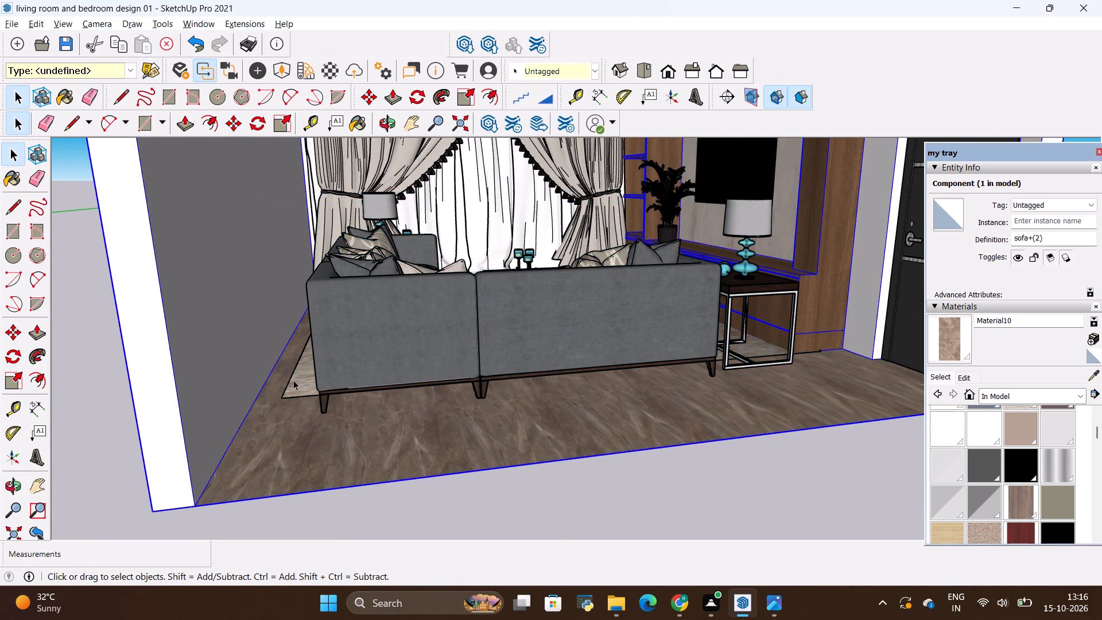
# Examine the sofa set's placement from above, relative to the side wall, curtains, TV unit and door.
pyautogui.scroll(4, 297, 374)
pyautogui.moveTo(508, 294); pyautogui.dragTo(445, 474, button='middle')
pyautogui.scroll(-9, 439, 459)
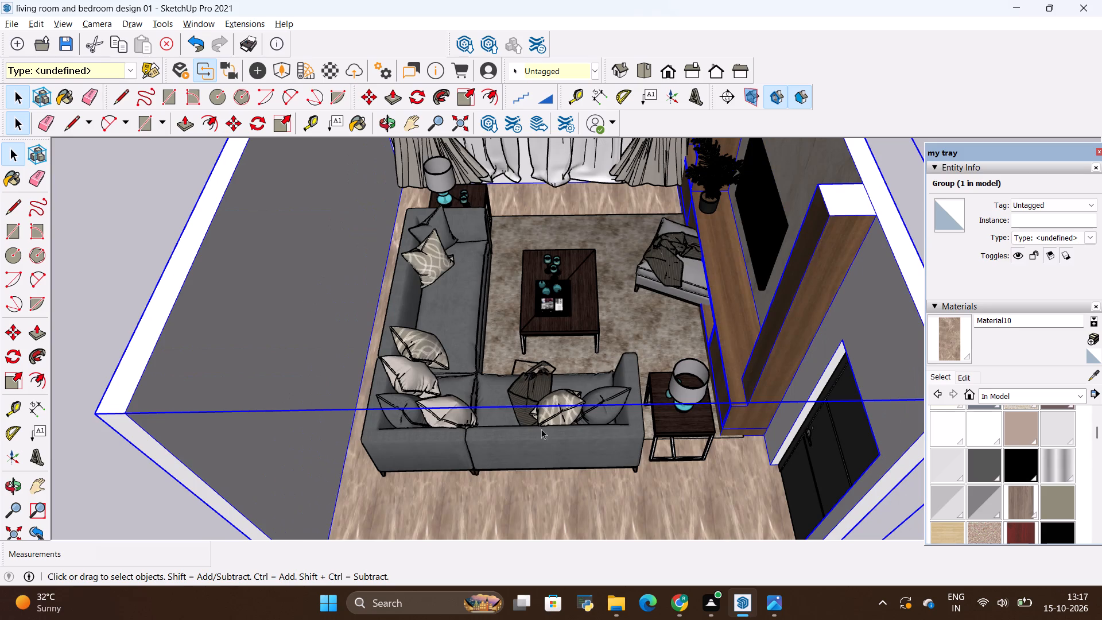
pyautogui.moveTo(548, 431); pyautogui.dragTo(555, 442, button='middle')
pyautogui.scroll(-5, 572, 424)
pyautogui.moveTo(514, 449); pyautogui.dragTo(652, 446, button='middle')
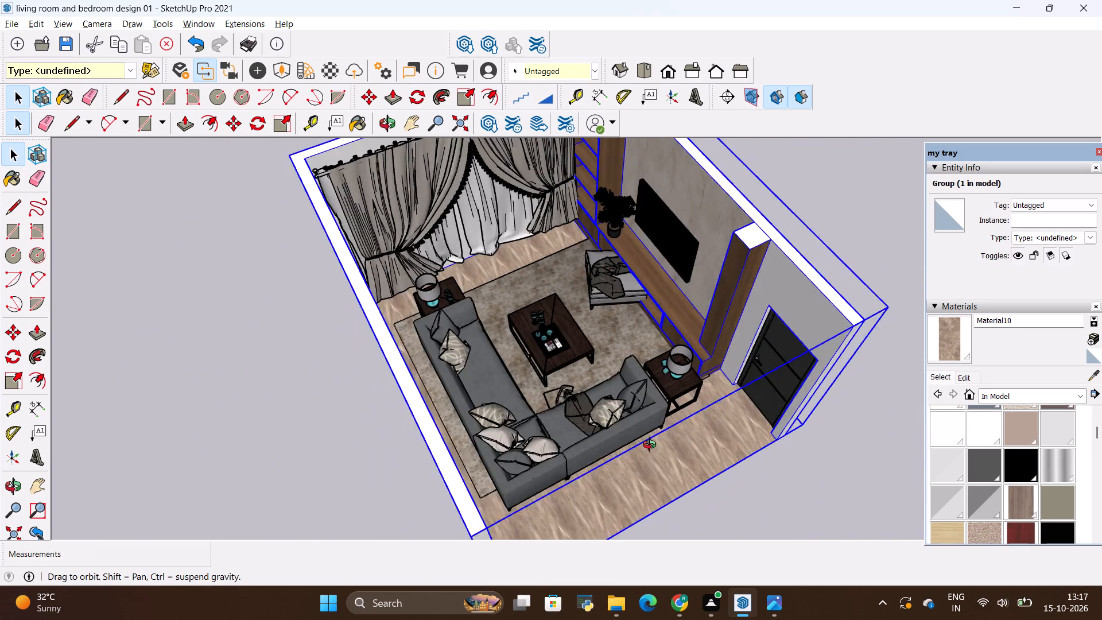
# Rotate the sofa set 90 degrees clockwise in the horizontal plane, about a point on the ground in front of the room.
pyautogui.moveTo(652, 446); pyautogui.dragTo(649, 343, button='middle')
pyautogui.scroll(8, 653, 301)
pyautogui.scroll(-1, 616, 307)
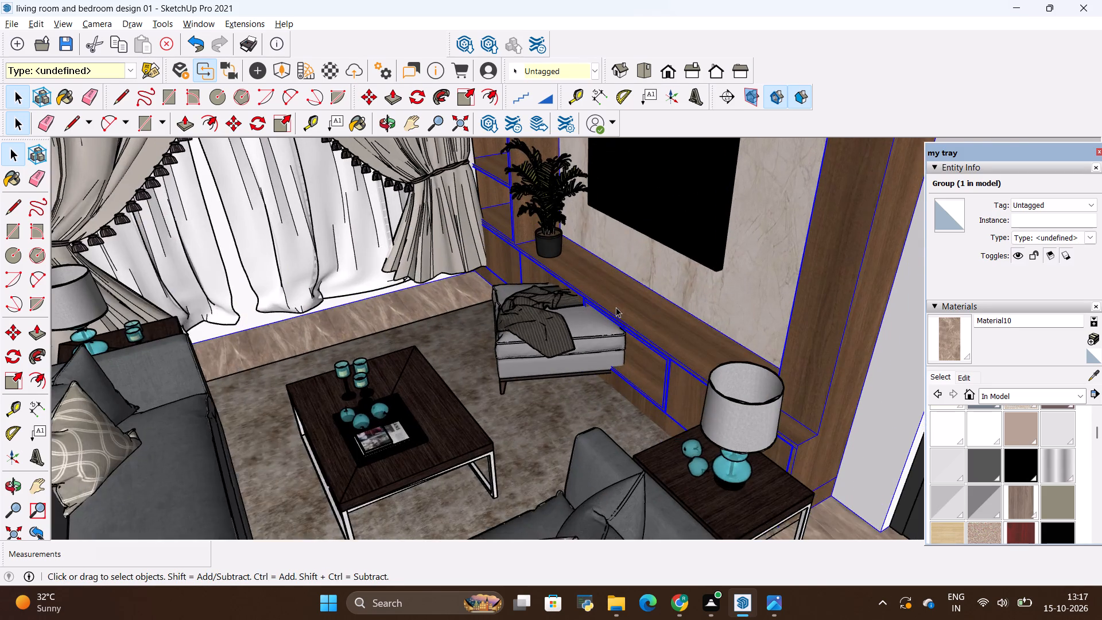
pyautogui.scroll(-12, 616, 307)
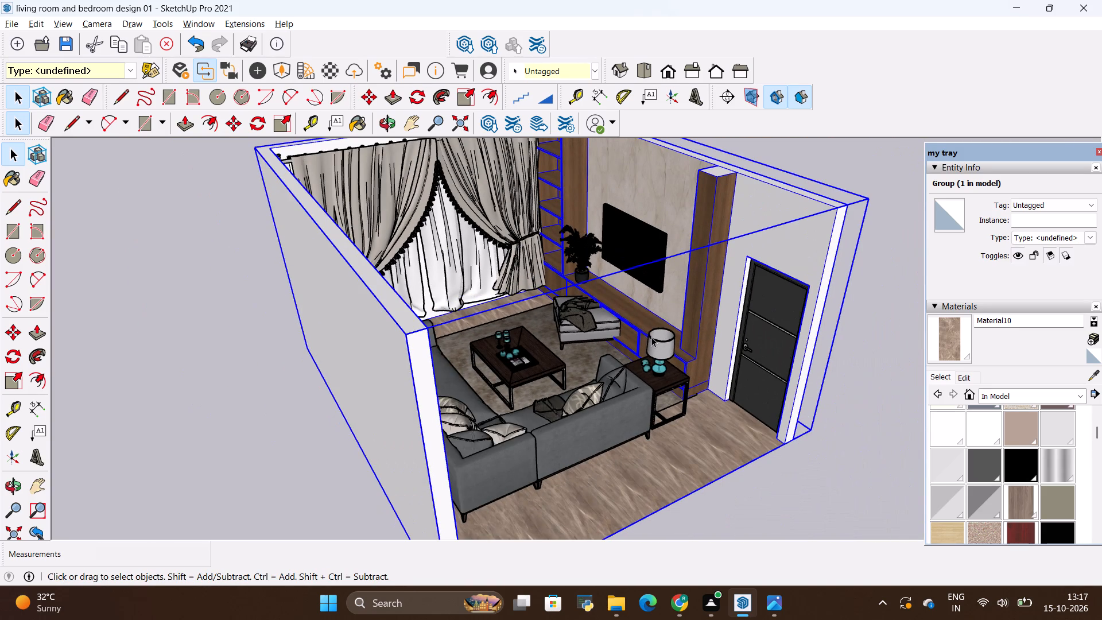
pyautogui.scroll(-4, 650, 341)
pyautogui.moveTo(651, 415); pyautogui.dragTo(506, 380, button='middle')
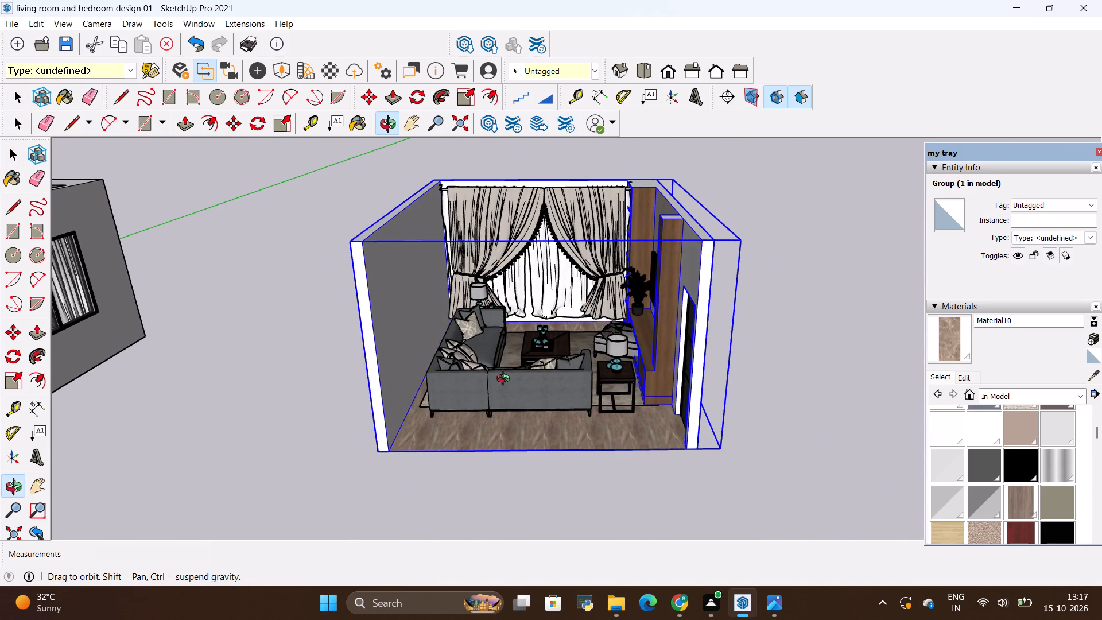
pyautogui.moveTo(506, 380); pyautogui.dragTo(559, 401, button='middle')
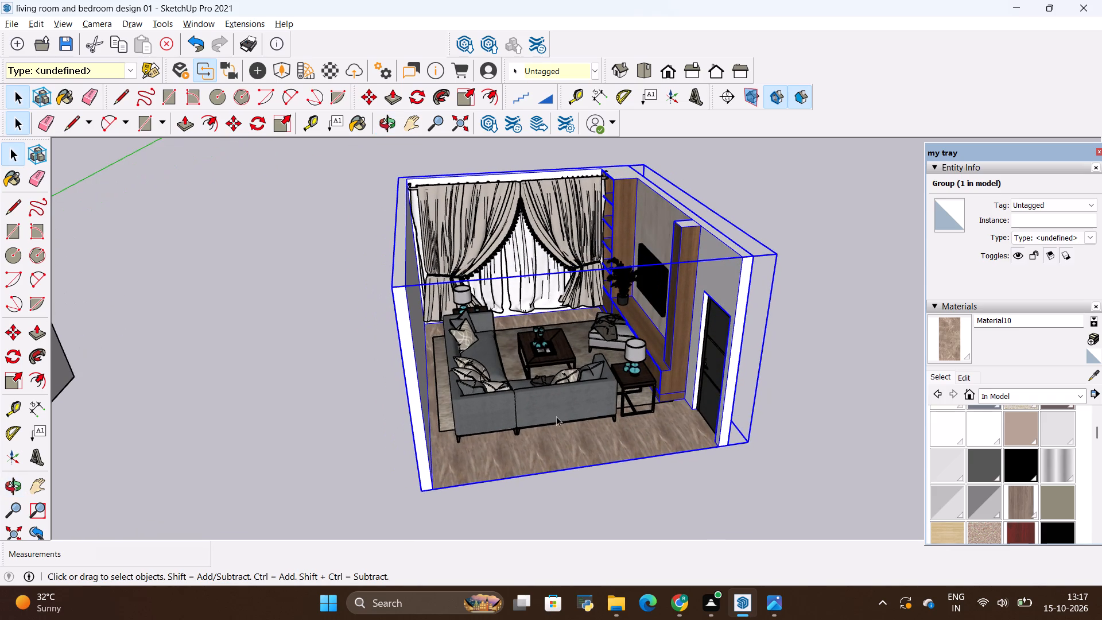
pyautogui.click(556, 412)
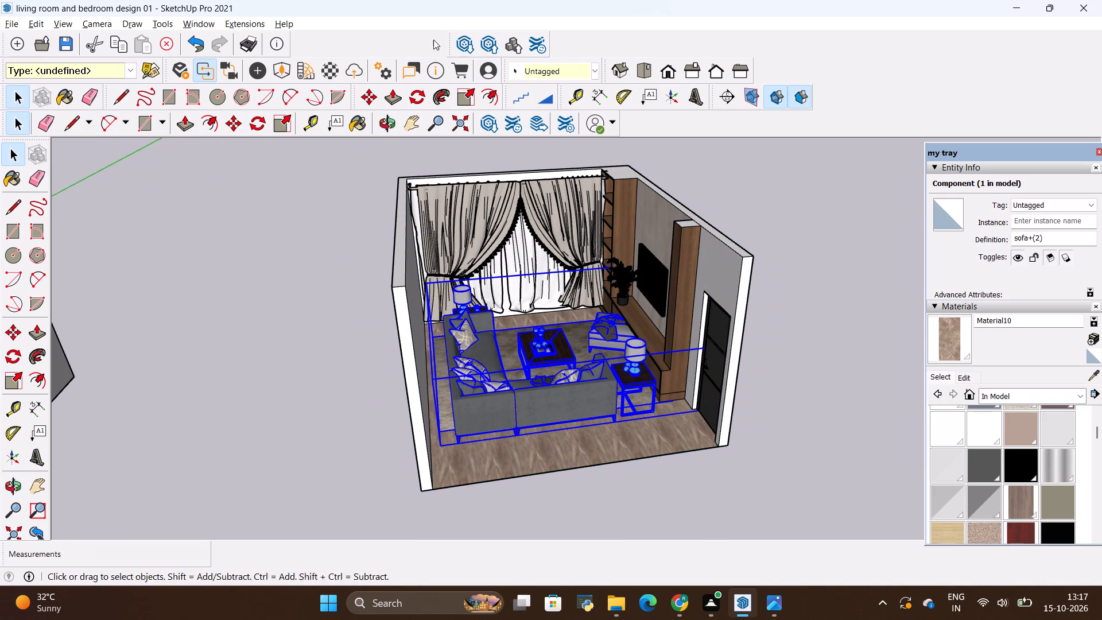
pyautogui.click(418, 94)
pyautogui.scroll(-4, 493, 214)
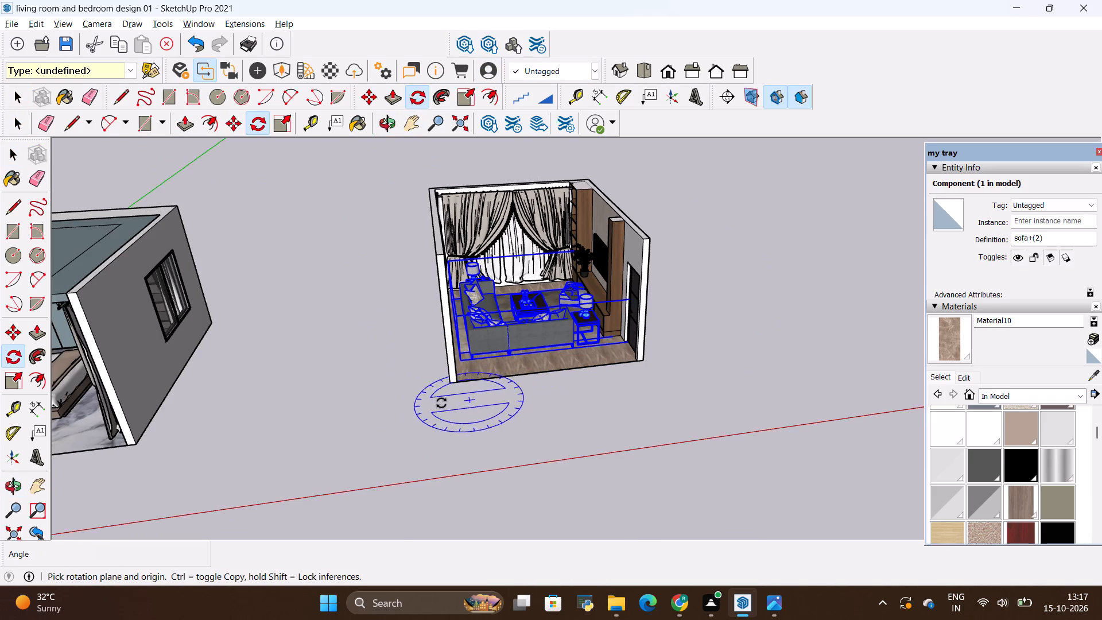
pyautogui.click(440, 403)
pyautogui.click(684, 371)
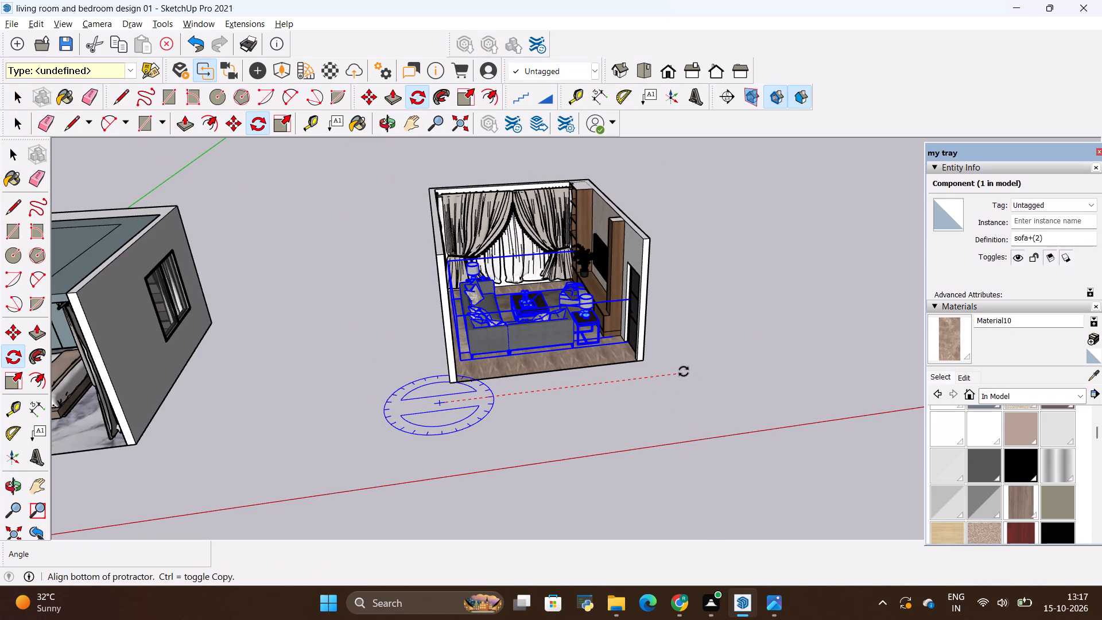
pyautogui.click(448, 475)
pyautogui.press('space')
pyautogui.click(432, 390)
# Move the rotated sofa set by its base corner back onto the living room floor, with the long sofa backing onto the curtains.
pyautogui.scroll(-5, 420, 379)
pyautogui.click(623, 442)
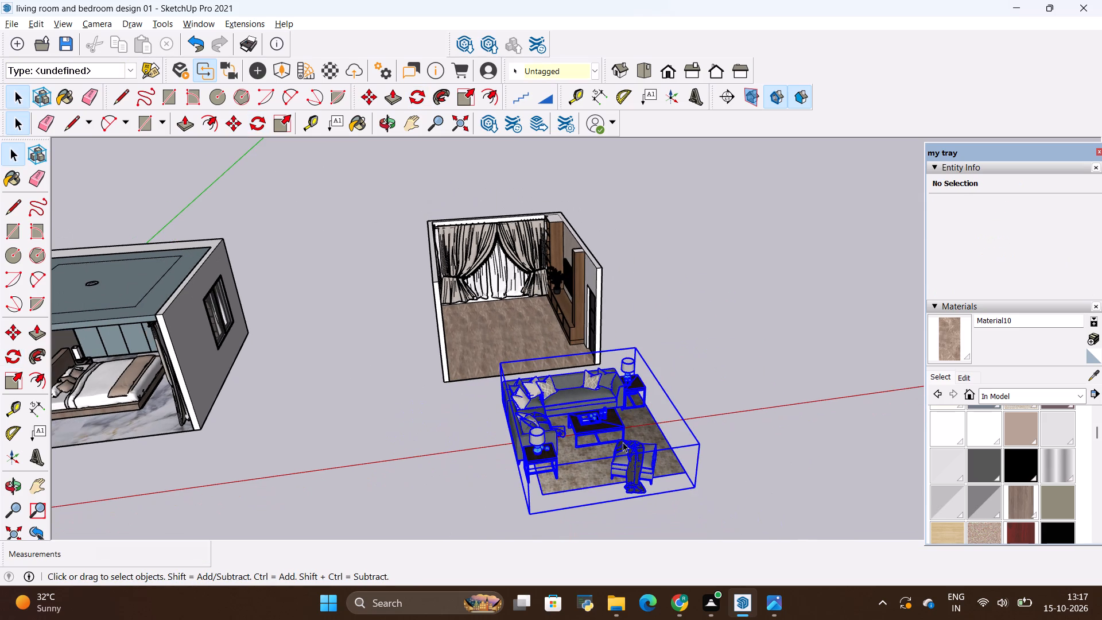
pyautogui.press('m')
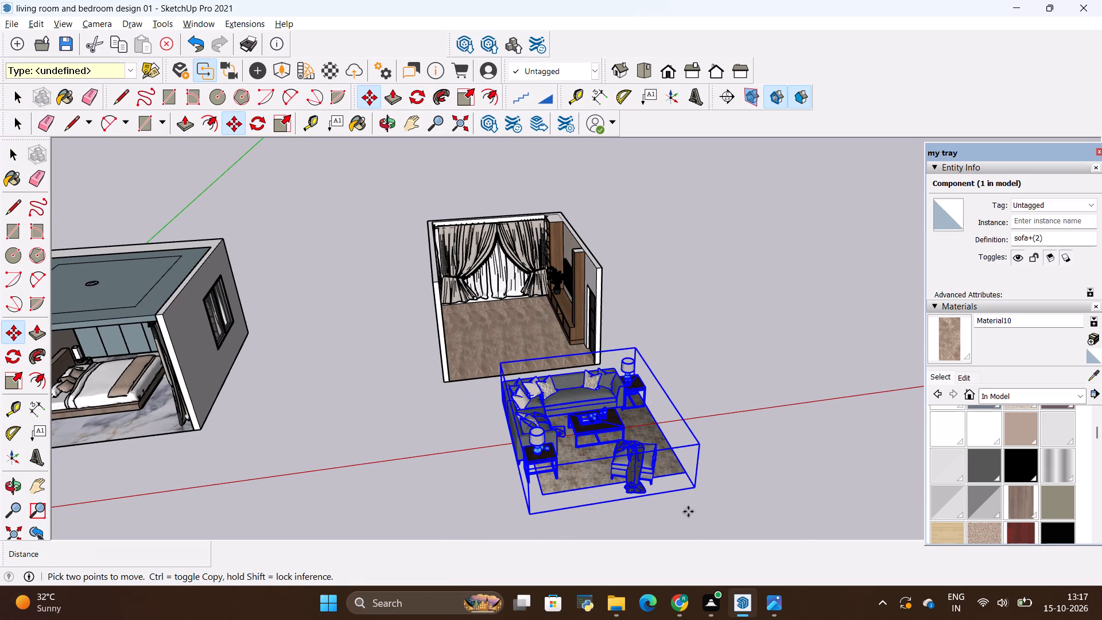
pyautogui.click(697, 491)
pyautogui.scroll(5, 621, 350)
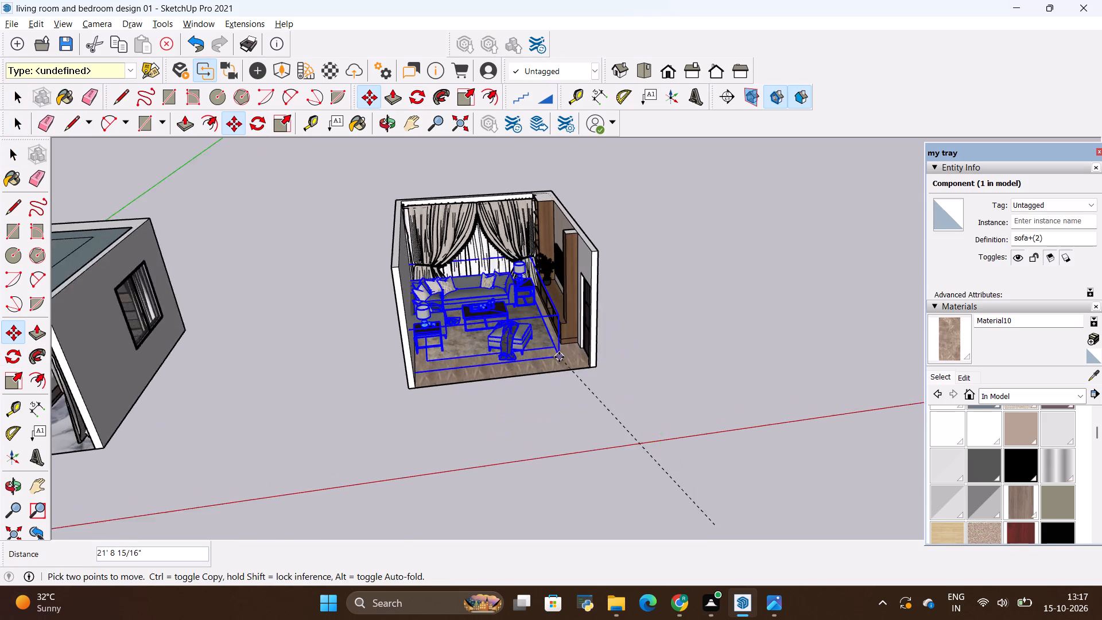
pyautogui.scroll(6, 559, 357)
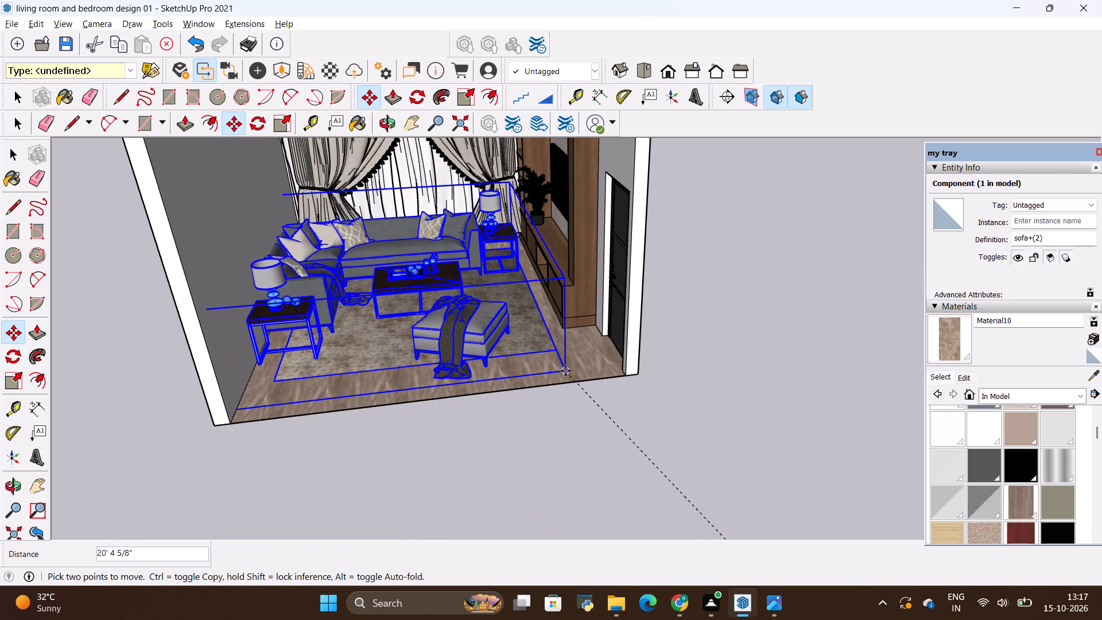
pyautogui.click(565, 371)
pyautogui.press('space')
pyautogui.click(692, 382)
# Shift the sofa set a few inches across the floor, away from the plain side wall and toward the TV unit.
pyautogui.scroll(3, 383, 227)
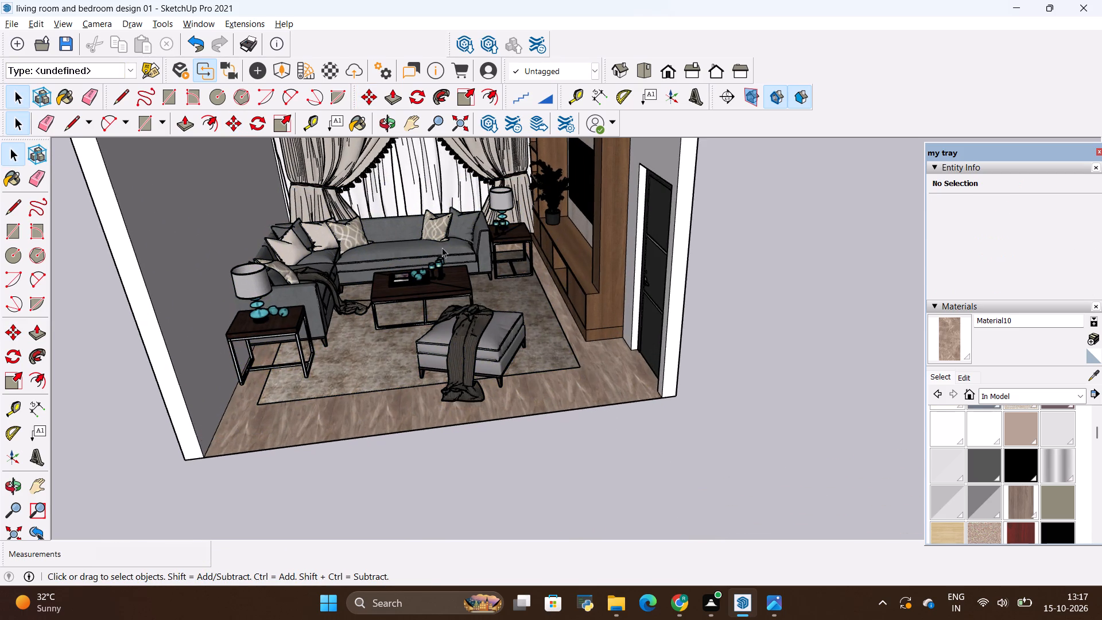
pyautogui.scroll(-4, 427, 273)
pyautogui.moveTo(395, 262); pyautogui.dragTo(510, 328, button='middle')
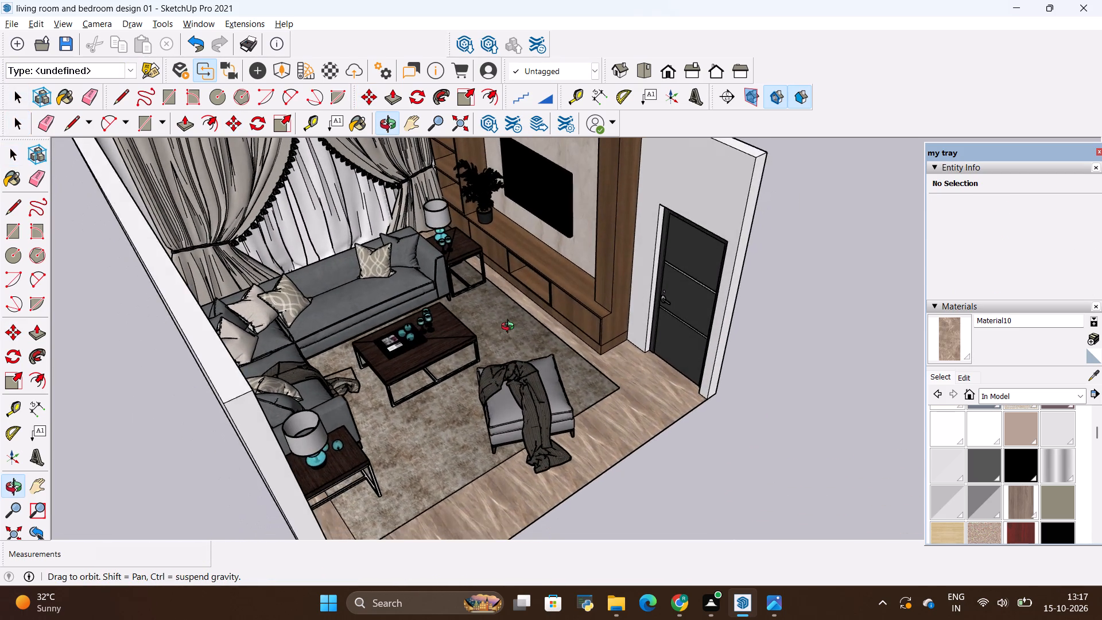
pyautogui.moveTo(510, 328); pyautogui.dragTo(420, 237, button='middle')
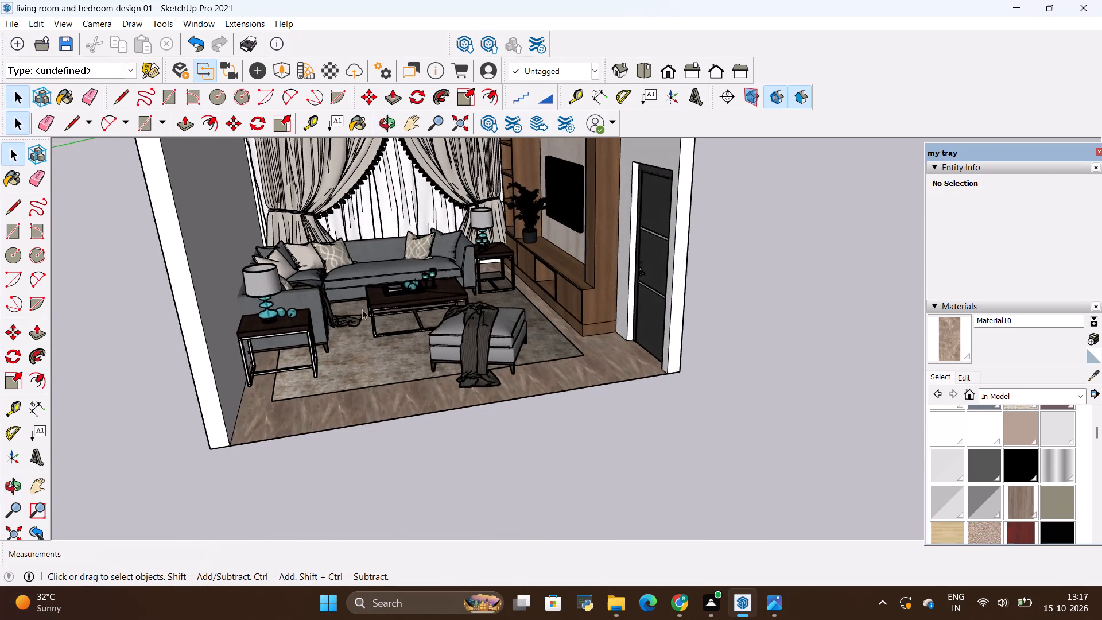
pyautogui.scroll(7, 356, 319)
pyautogui.click(328, 385)
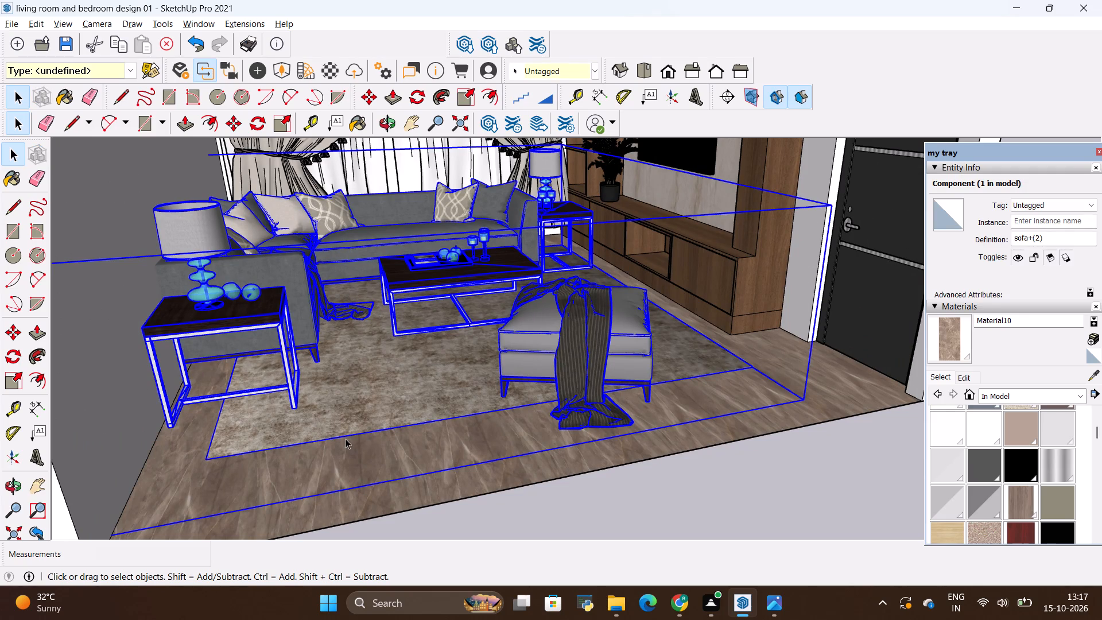
pyautogui.press('space')
pyautogui.press('m')
pyautogui.click(319, 428)
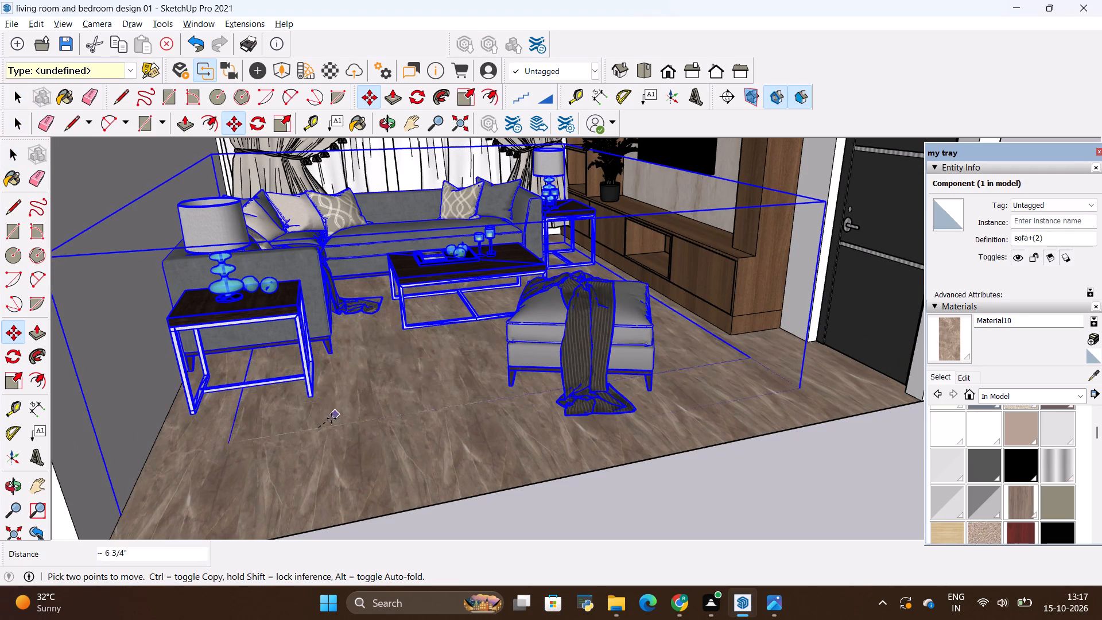
pyautogui.click(330, 419)
pyautogui.scroll(-4, 326, 421)
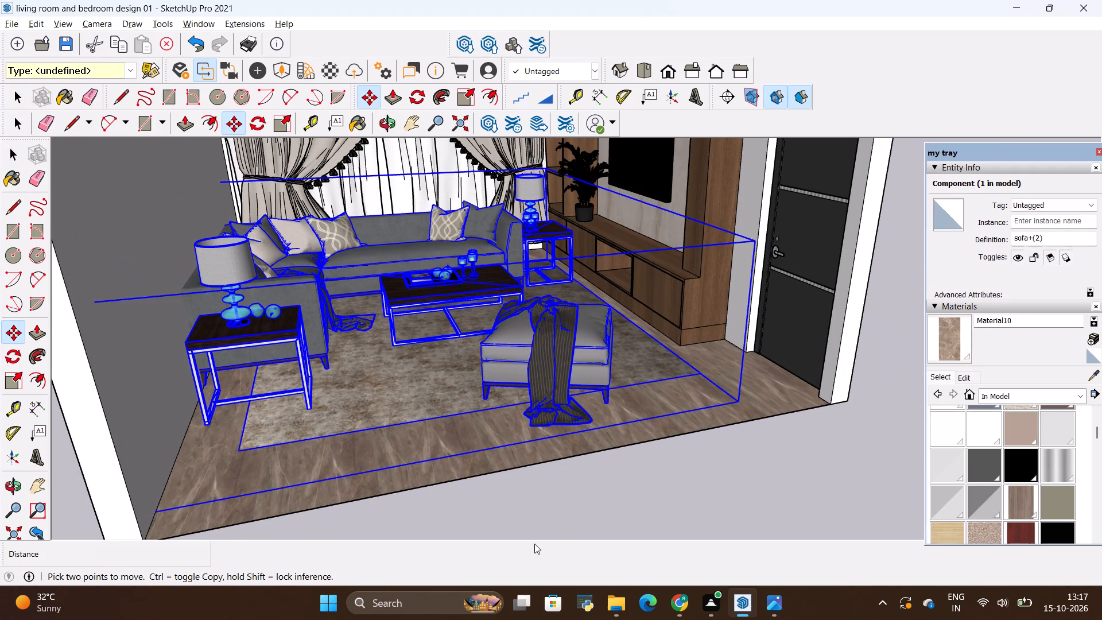
pyautogui.press('space')
pyautogui.click(553, 527)
# Examine the ottoman and rug up close and from above, relative to the TV unit and door.
pyautogui.scroll(-5, 553, 526)
pyautogui.moveTo(538, 363); pyautogui.dragTo(529, 467, button='middle')
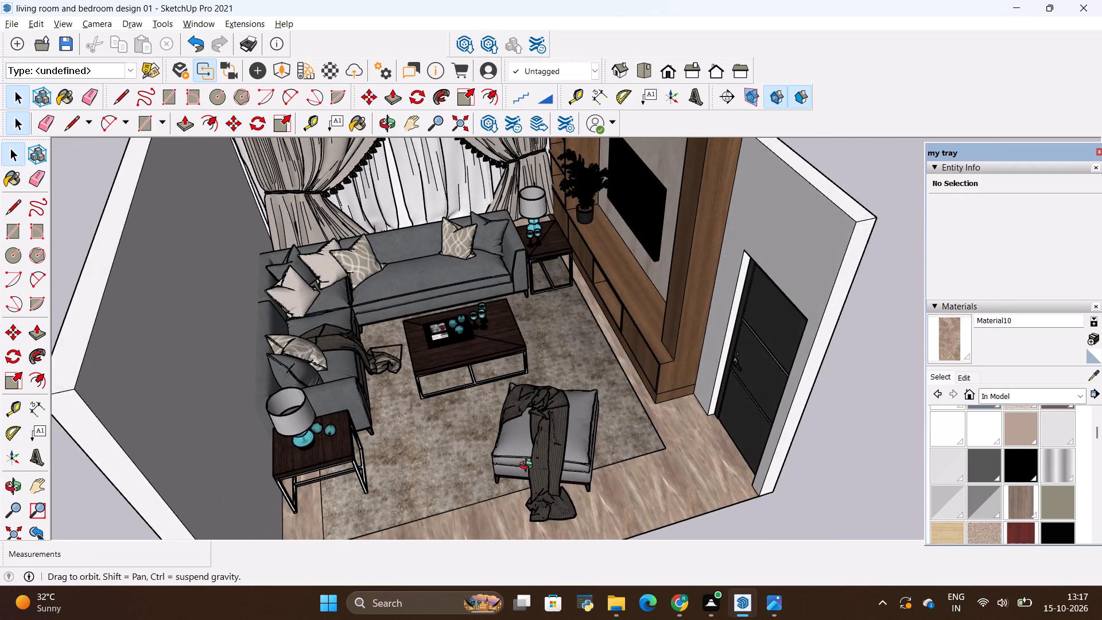
pyautogui.moveTo(529, 467); pyautogui.dragTo(498, 340, button='middle')
pyautogui.scroll(-1, 517, 343)
pyautogui.scroll(10, 568, 366)
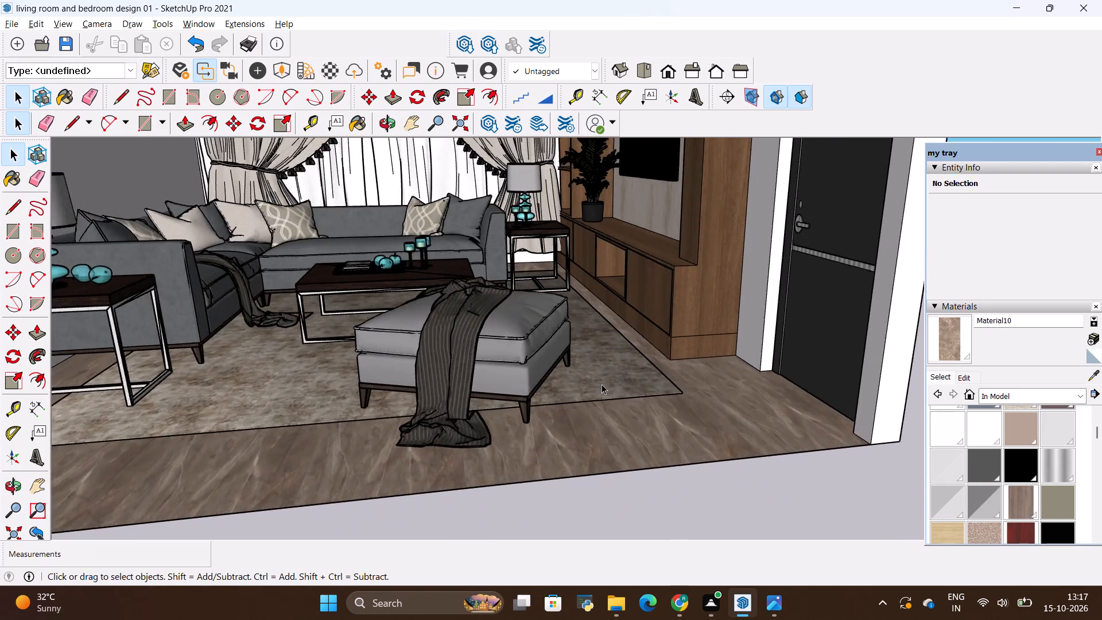
pyautogui.scroll(19, 602, 384)
pyautogui.scroll(-7, 585, 415)
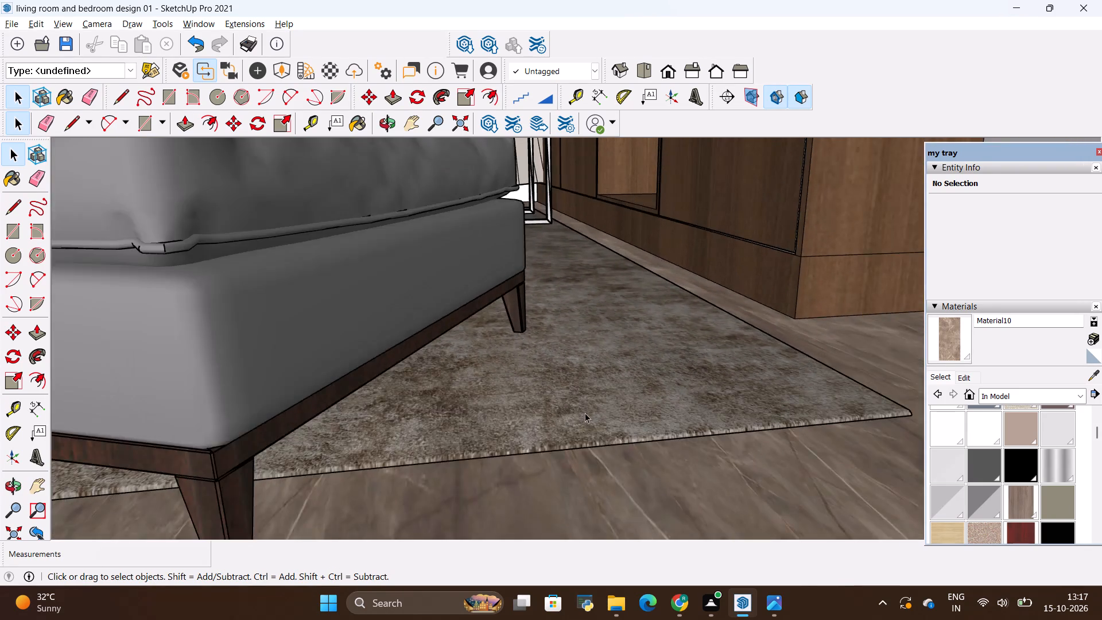
pyautogui.scroll(-14, 585, 413)
pyautogui.moveTo(444, 322); pyautogui.dragTo(542, 466, button='middle')
pyautogui.scroll(-4, 547, 429)
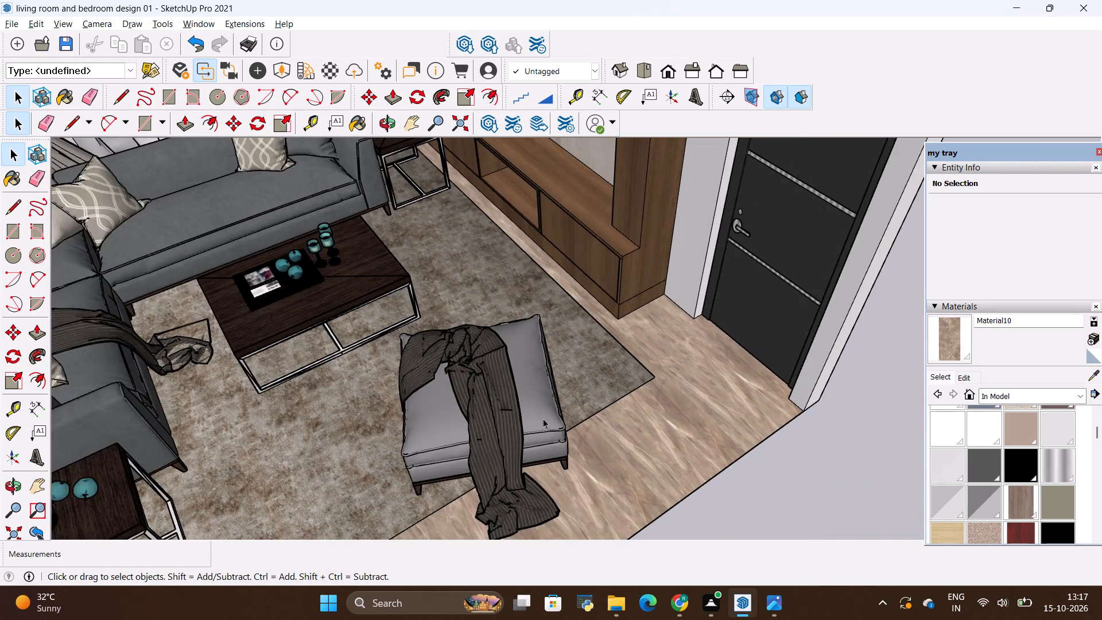
pyautogui.scroll(-12, 543, 418)
# Examine the furnished living room at eye level and from above, checking the seating against the curtains, TV wall and door.
pyautogui.moveTo(579, 415); pyautogui.dragTo(634, 289, button='middle')
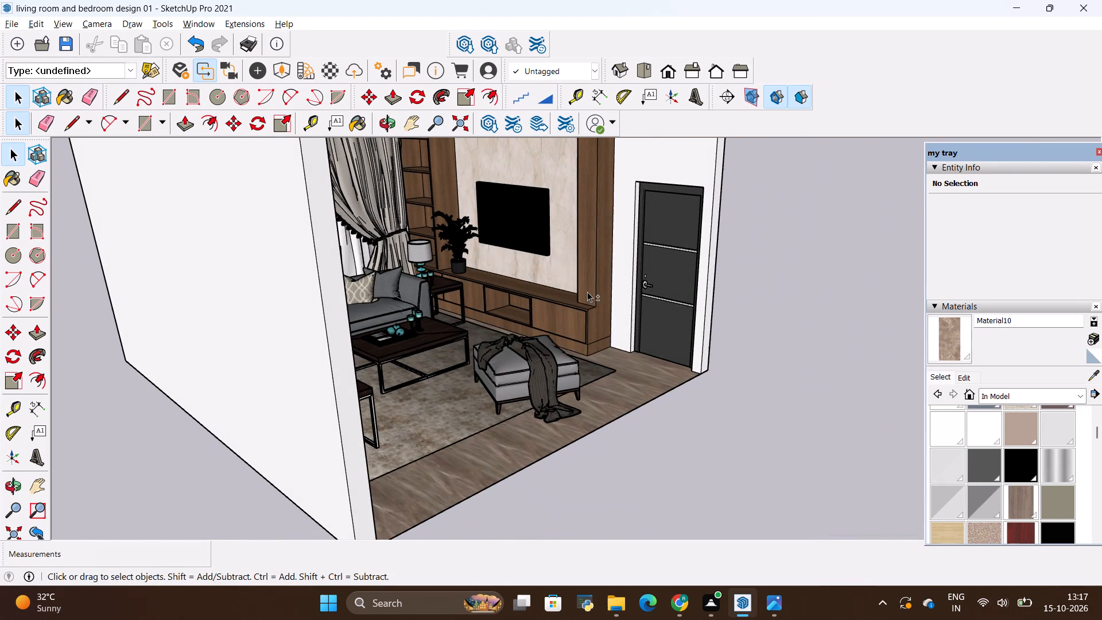
pyautogui.keyDown('shift'); pyautogui.moveTo(587, 290); pyautogui.dragTo(500, 418, button='middle'); pyautogui.keyUp('shift')
pyautogui.moveTo(440, 382); pyautogui.dragTo(437, 253, button='middle')
pyautogui.keyDown('shift'); pyautogui.moveTo(417, 326); pyautogui.dragTo(443, 306, button='middle'); pyautogui.keyUp('shift')
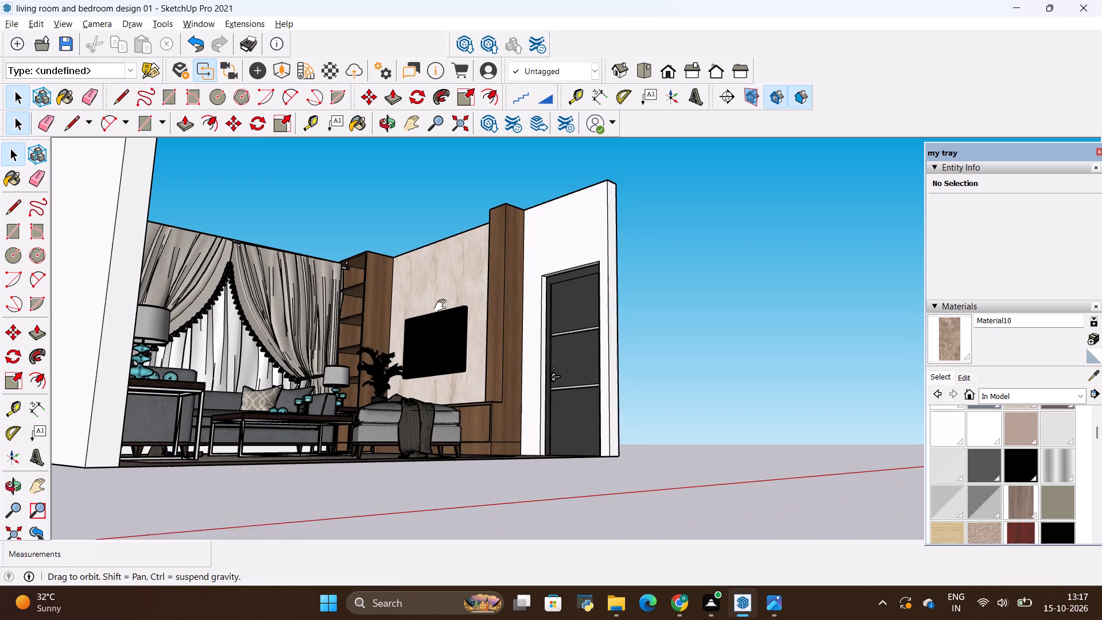
pyautogui.keyDown('shift'); pyautogui.moveTo(443, 306); pyautogui.dragTo(486, 276, button='middle'); pyautogui.keyUp('shift')
pyautogui.moveTo(469, 279); pyautogui.dragTo(427, 341, button='middle')
pyautogui.scroll(2, 450, 250)
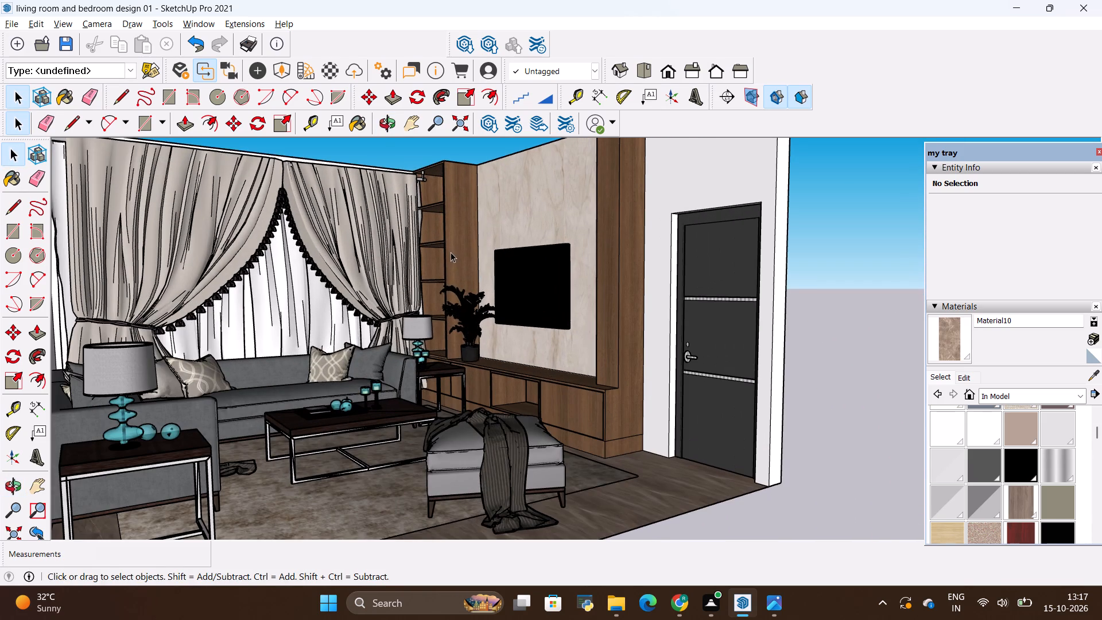
pyautogui.moveTo(451, 345); pyautogui.dragTo(464, 339, button='middle')
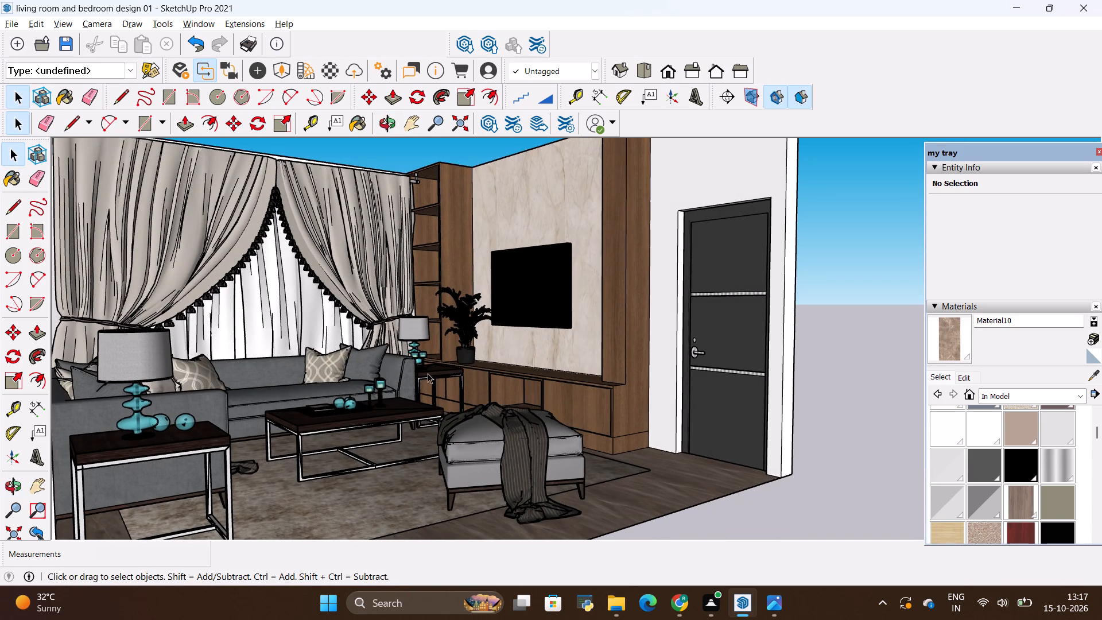
pyautogui.keyDown('shift'); pyautogui.moveTo(426, 374); pyautogui.dragTo(448, 349, button='middle'); pyautogui.keyUp('shift')
pyautogui.scroll(1, 447, 350)
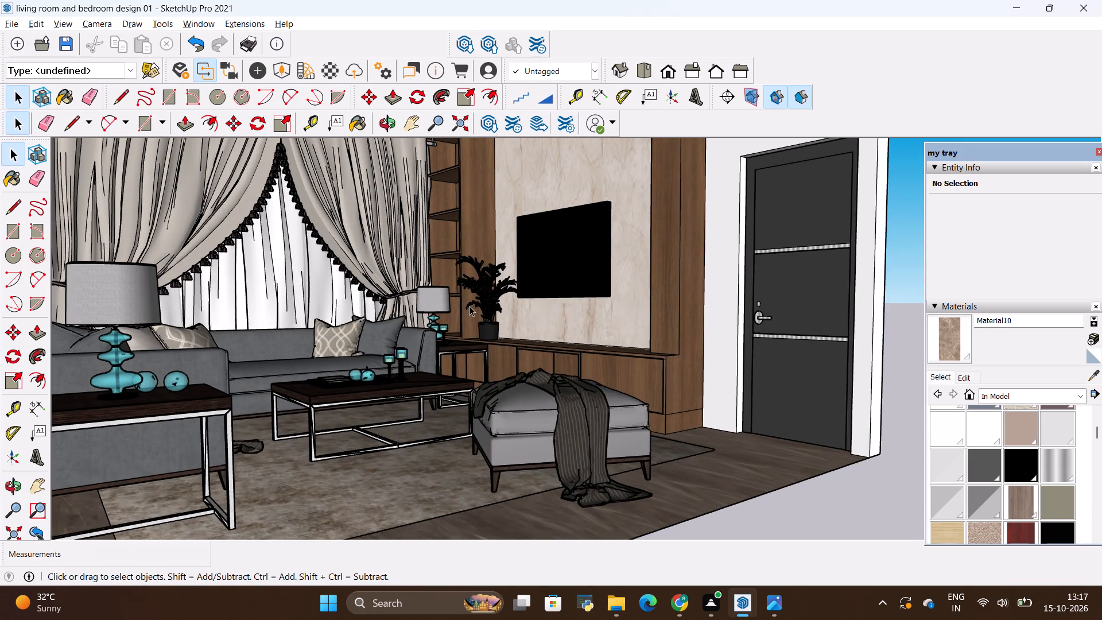
pyautogui.scroll(1, 469, 306)
pyautogui.keyDown('shift'); pyautogui.moveTo(469, 305); pyautogui.dragTo(495, 331, button='middle'); pyautogui.keyUp('shift')
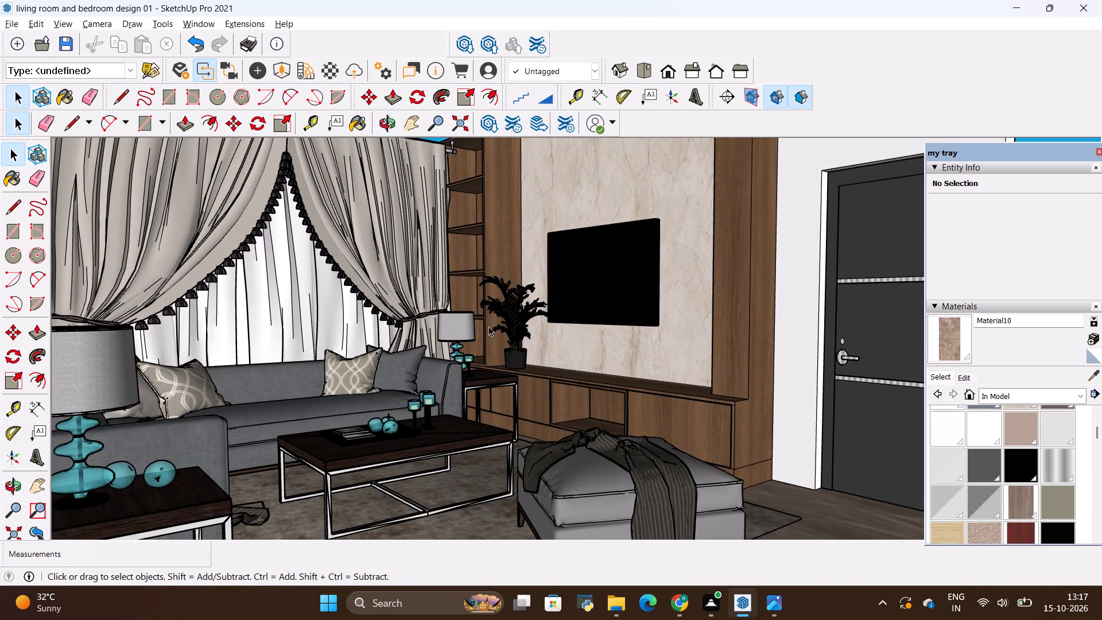
pyautogui.scroll(-3, 465, 324)
pyautogui.moveTo(534, 278); pyautogui.dragTo(442, 386, button='middle')
pyautogui.scroll(-4, 450, 310)
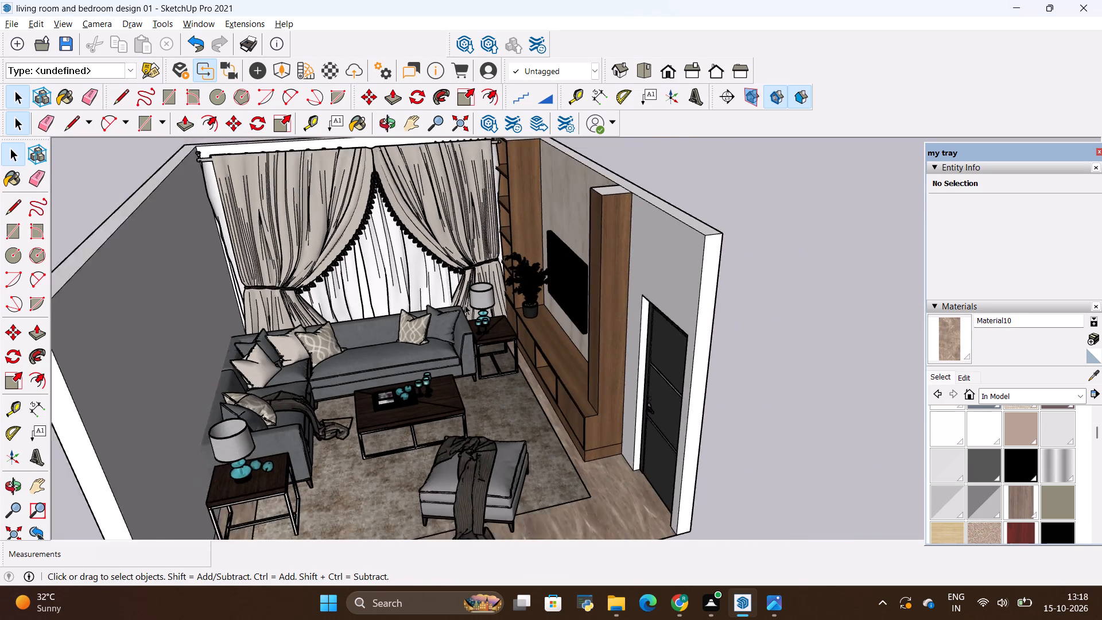
pyautogui.scroll(-3, 537, 297)
pyautogui.moveTo(611, 317); pyautogui.dragTo(534, 346, button='middle')
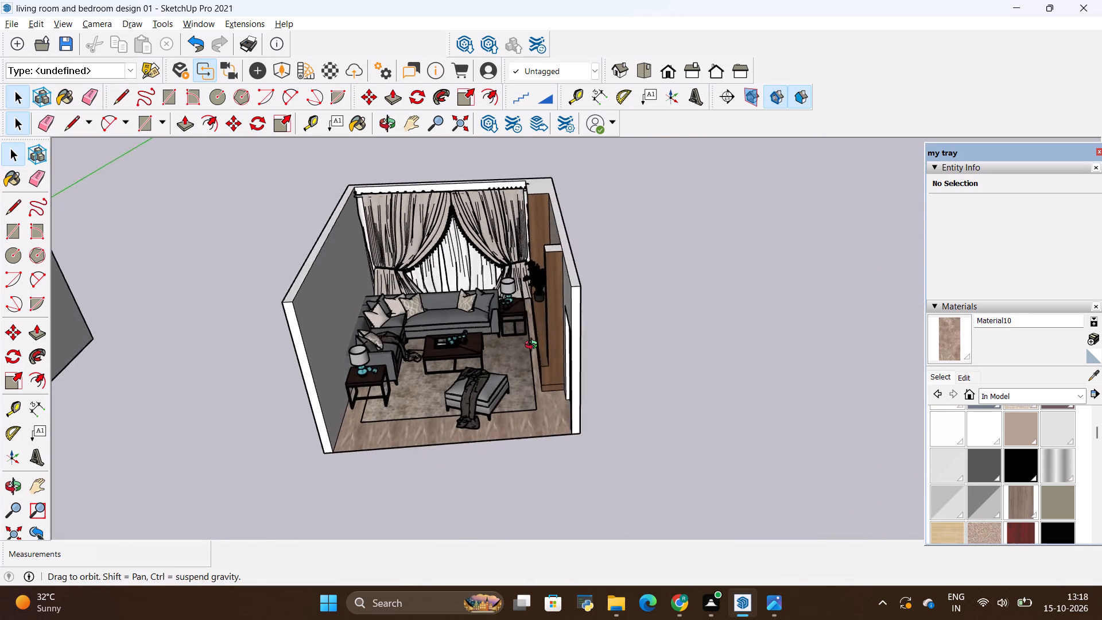
pyautogui.moveTo(534, 346); pyautogui.dragTo(422, 323, button='middle')
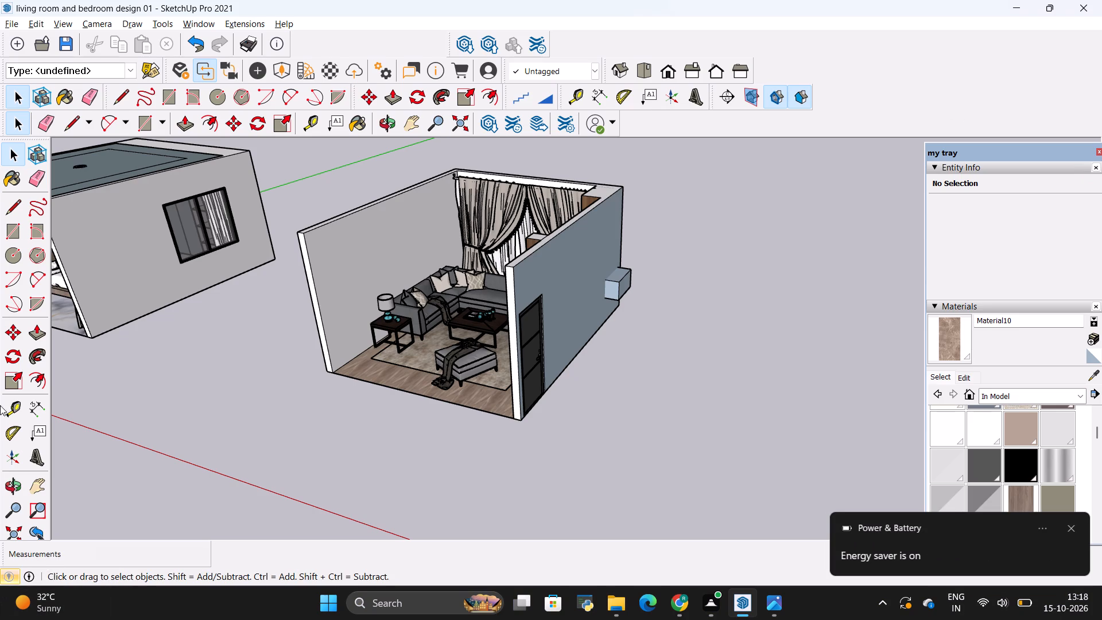
# Dismiss the energy saver notification and return to the model with nothing selected.
pyautogui.scroll(-3, 92, 385)
pyautogui.scroll(-4, 470, 390)
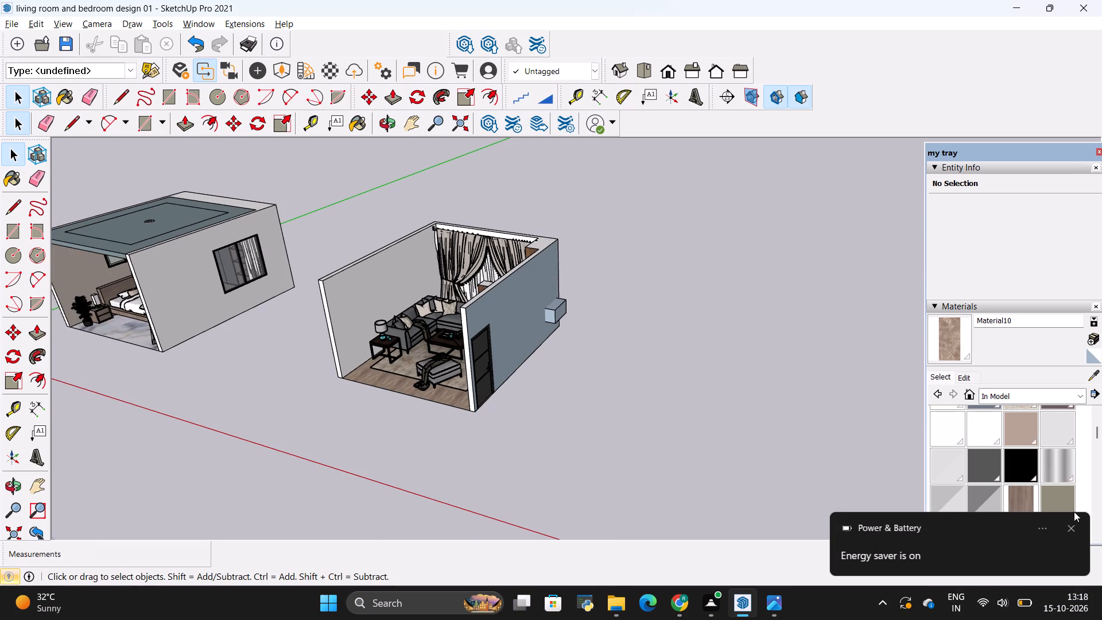
pyautogui.click(1067, 526)
pyautogui.press('space')
pyautogui.click(622, 431)
# Examine the seating layout from inside the living room, looking toward the curtains and TV unit.
pyautogui.scroll(-5, 616, 402)
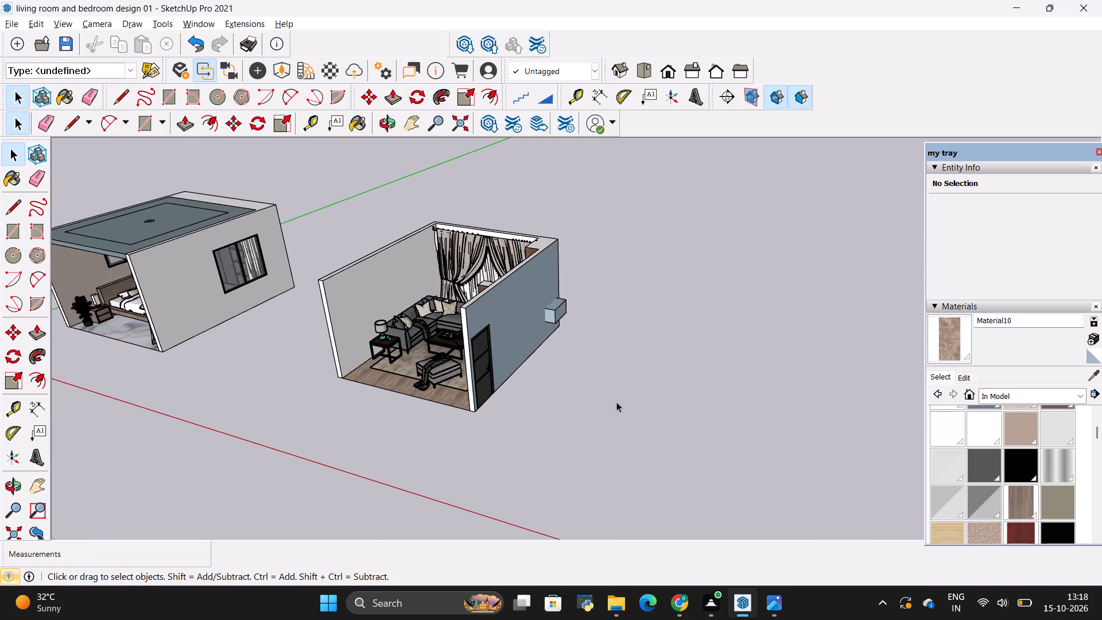
pyautogui.moveTo(252, 401); pyautogui.dragTo(454, 326, button='middle')
pyautogui.scroll(20, 582, 288)
pyautogui.scroll(1, 582, 288)
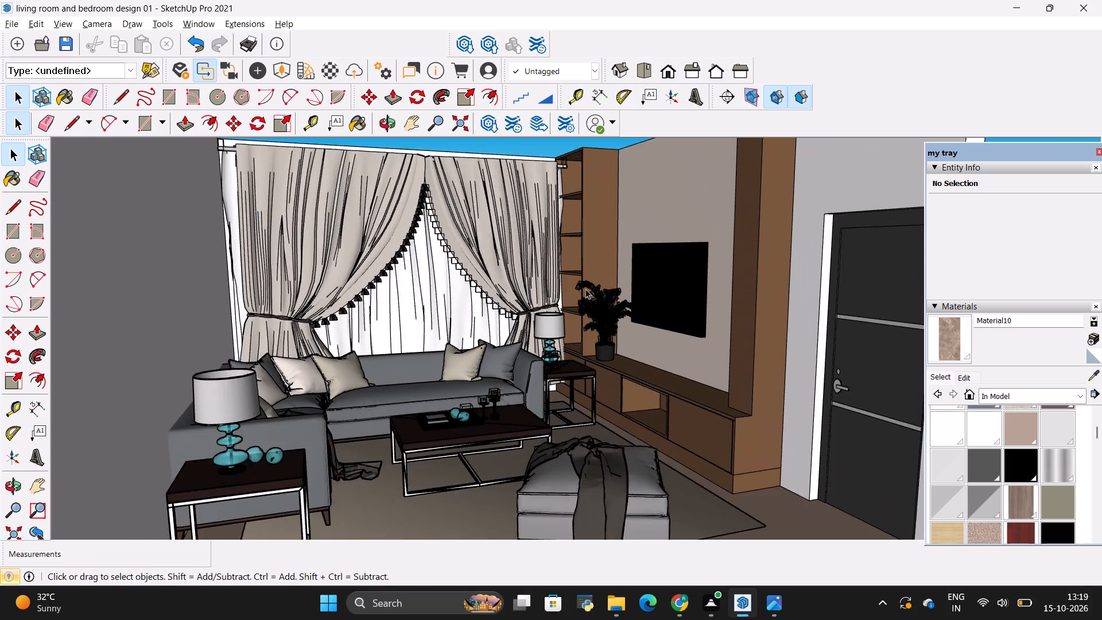
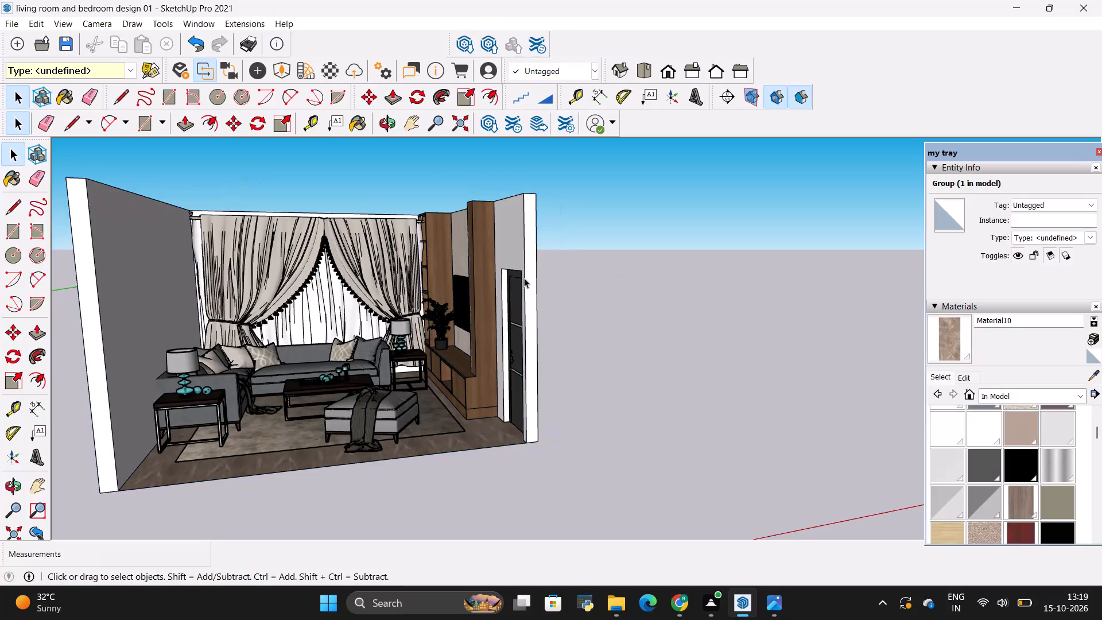
# Create a new material using the plain grey-purple texture image 3ffa647b116bd570b010872f340d6801 from the all materials folder.
pyautogui.moveTo(386, 304); pyautogui.dragTo(475, 309, button='middle')
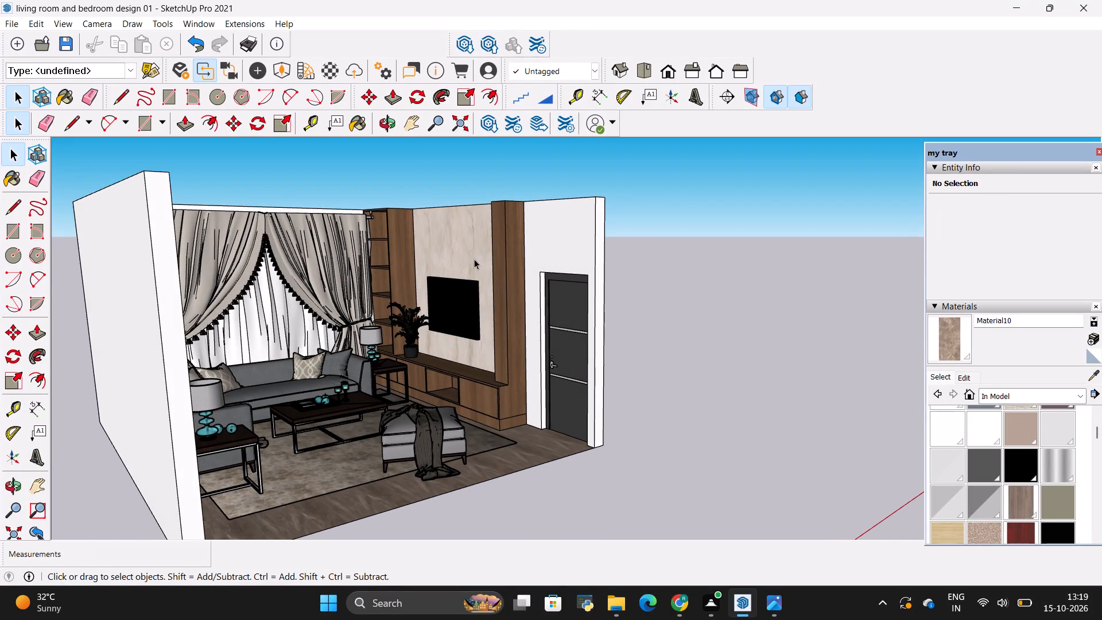
pyautogui.click(1092, 338)
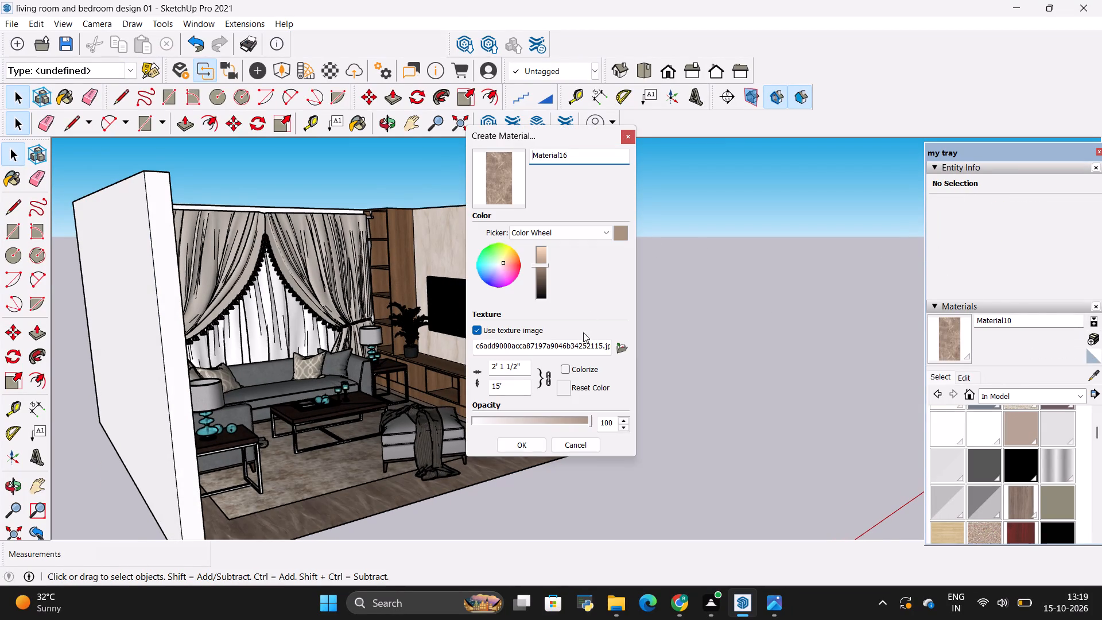
pyautogui.click(621, 347)
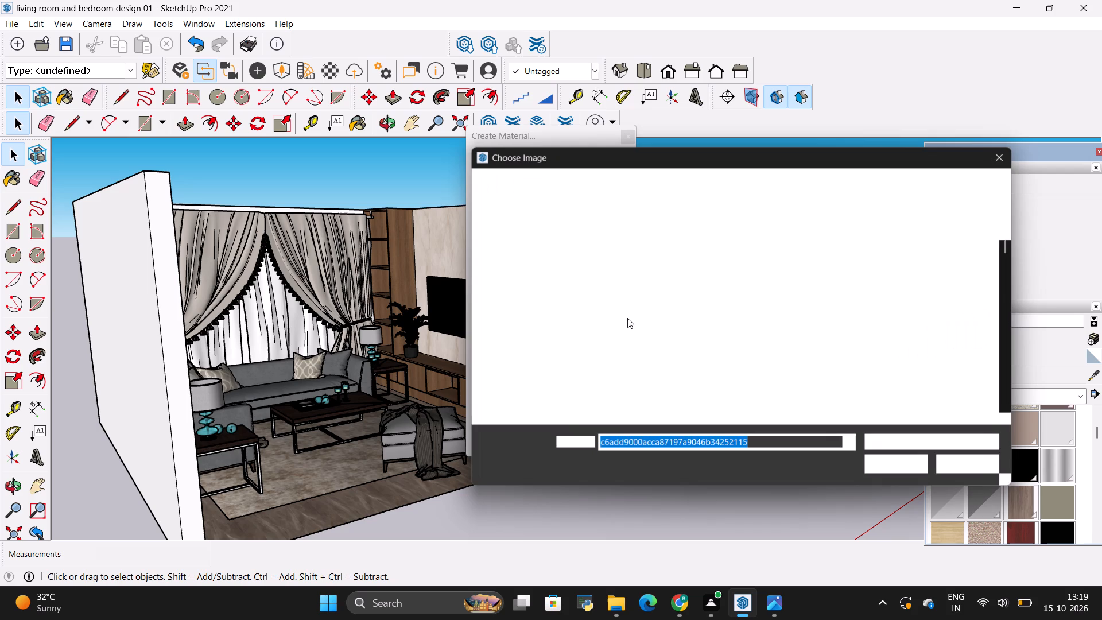
pyautogui.scroll(-2, 629, 317)
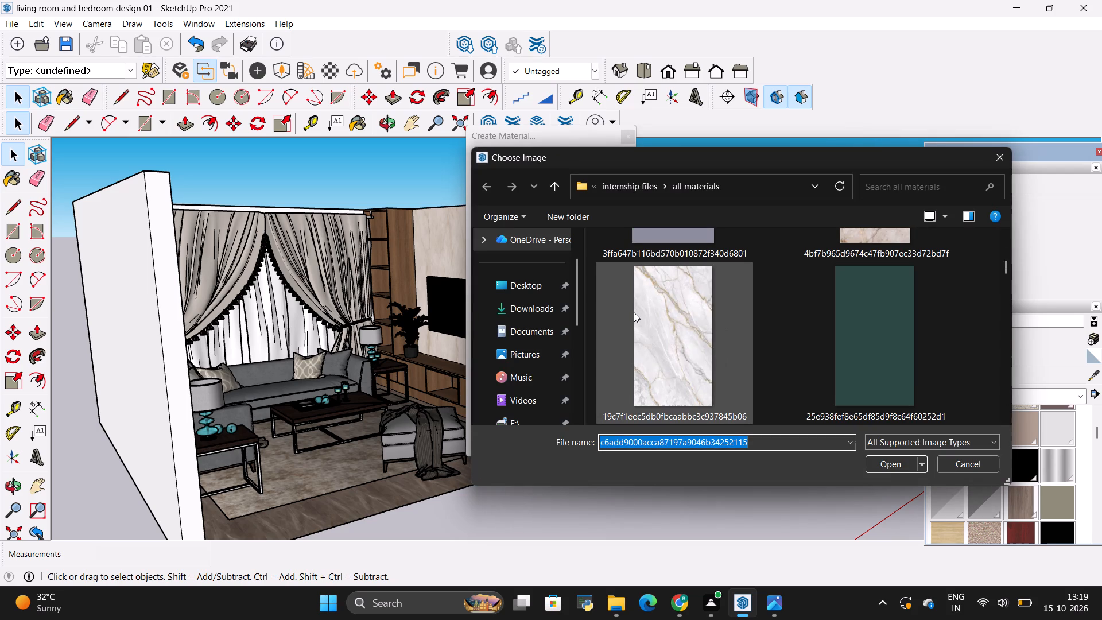
pyautogui.scroll(1, 634, 312)
pyautogui.click(651, 308)
pyautogui.click(888, 467)
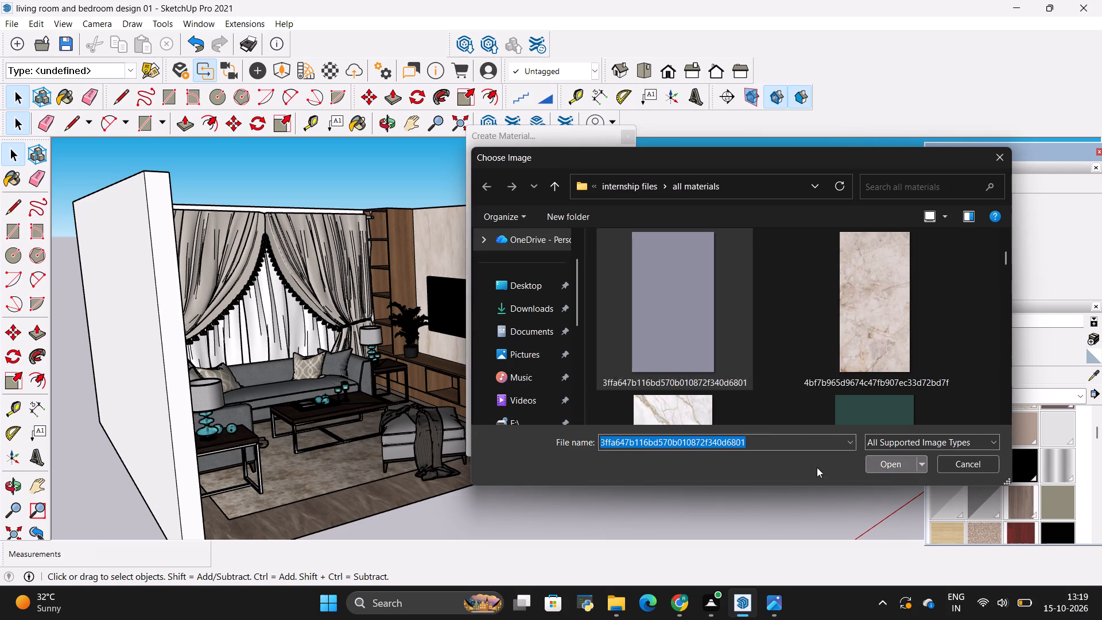
pyautogui.click(507, 446)
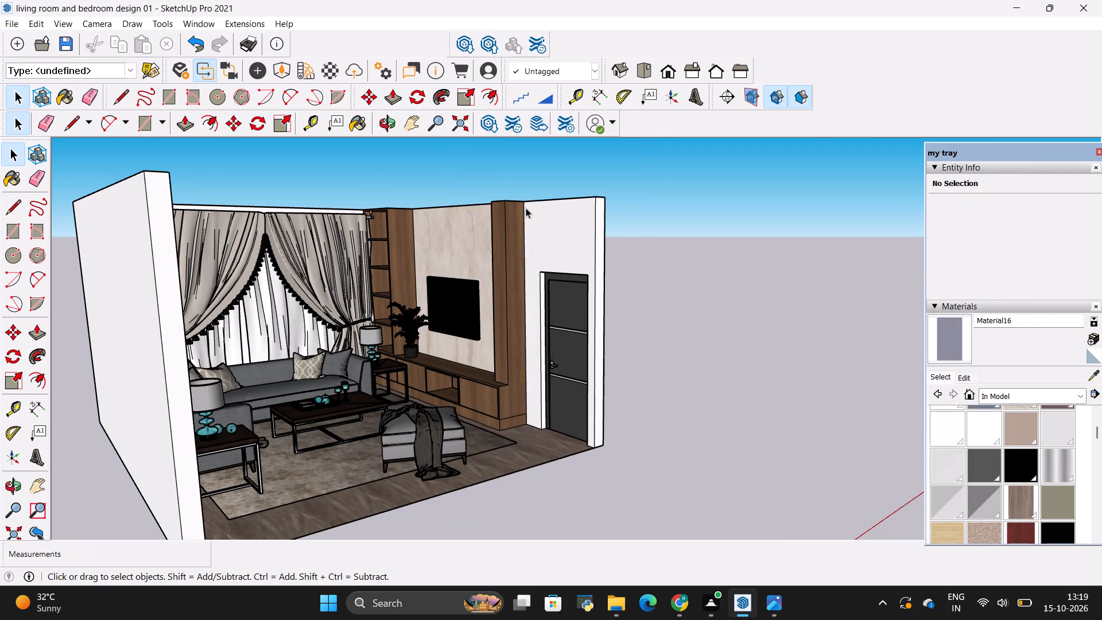
# Inside the living room group, paint the inner faces of the door wall and opposite side wall with the new grey-purple material.
pyautogui.press('space')
pyautogui.doubleClick(558, 245)
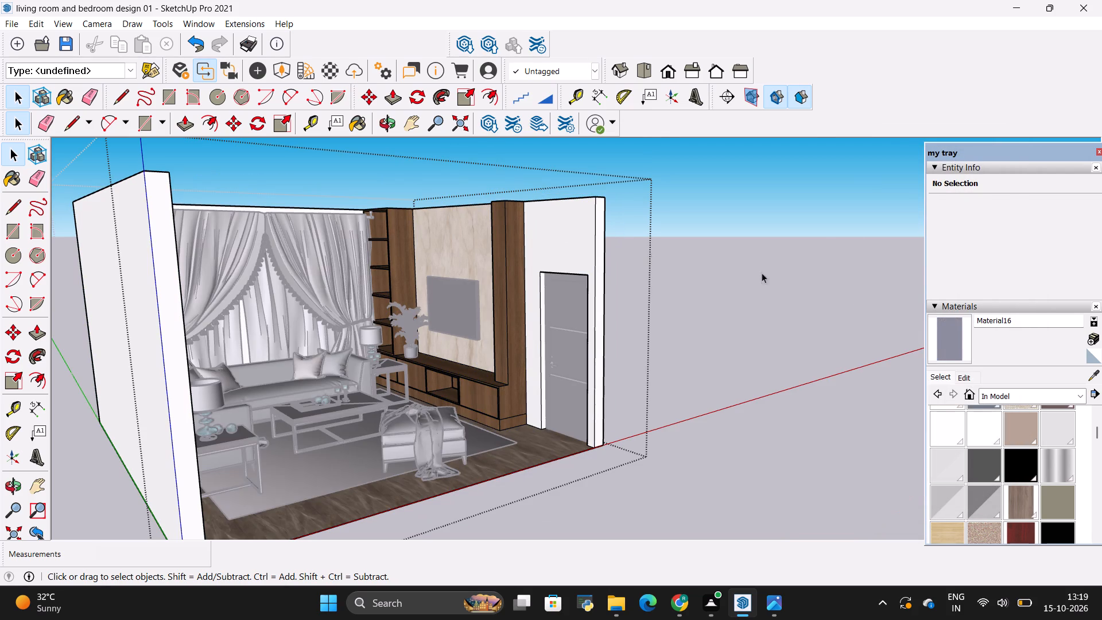
pyautogui.click(942, 323)
pyautogui.click(554, 234)
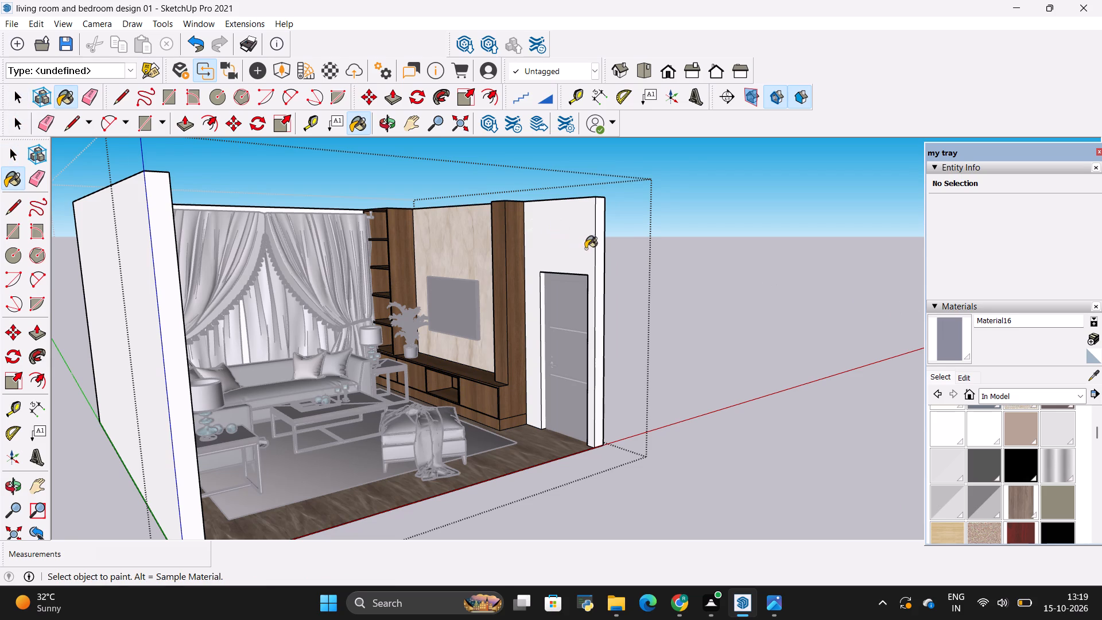
pyautogui.scroll(-3, 680, 231)
pyautogui.moveTo(711, 238); pyautogui.dragTo(391, 331, button='middle')
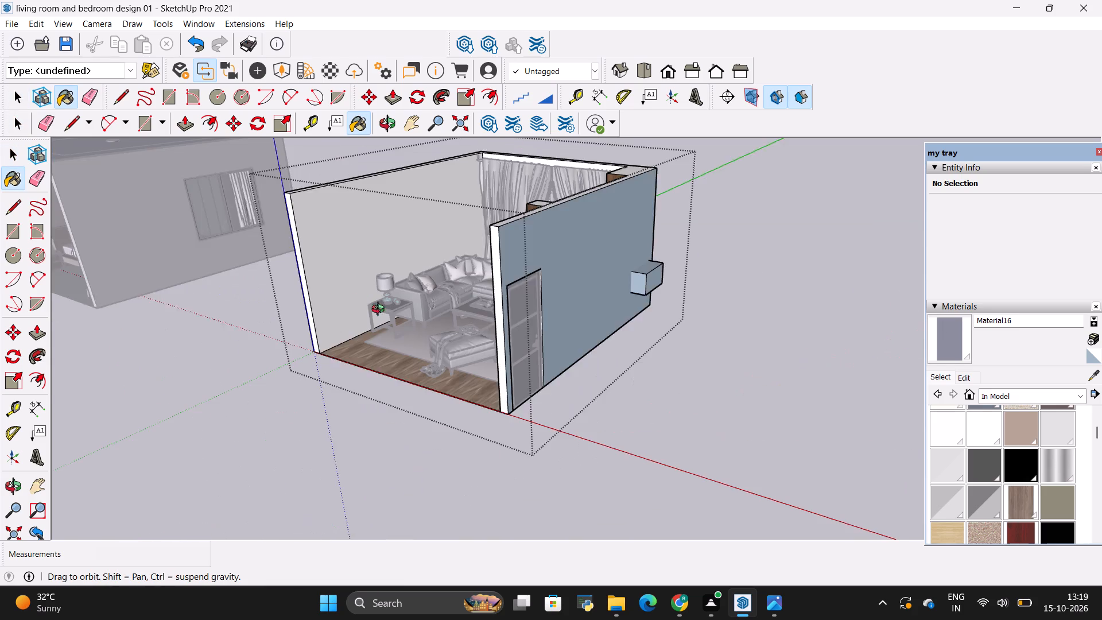
pyautogui.click(338, 257)
pyautogui.press('space')
pyautogui.click(311, 406)
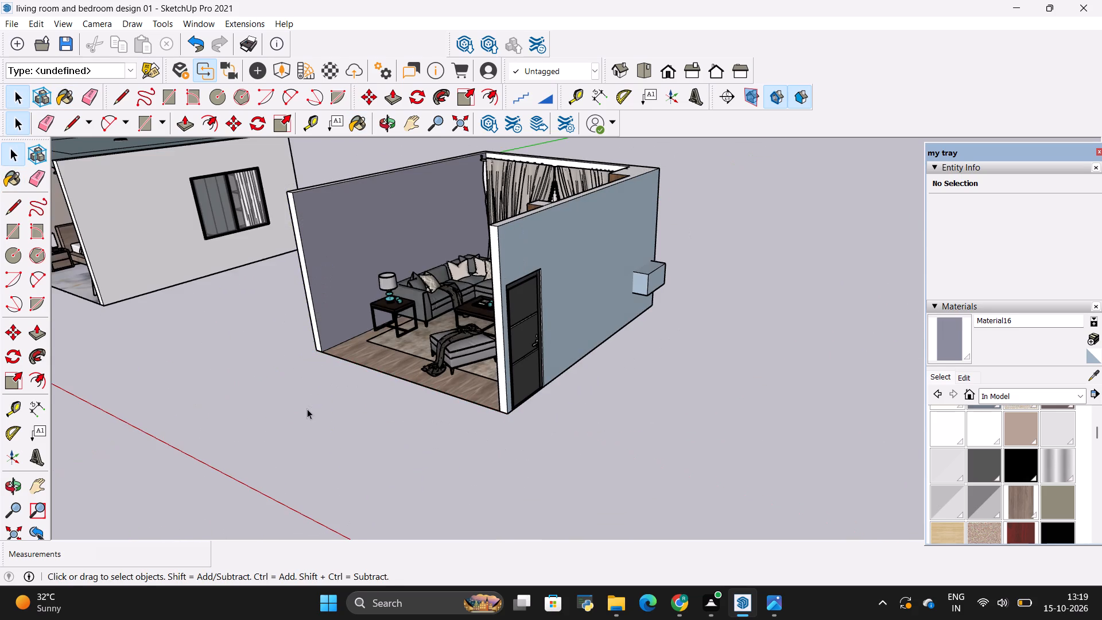
# Examine the grey-purple walls at eye level against the curtains, sofa set, TV unit and door.
pyautogui.moveTo(356, 363); pyautogui.dragTo(634, 340, button='middle')
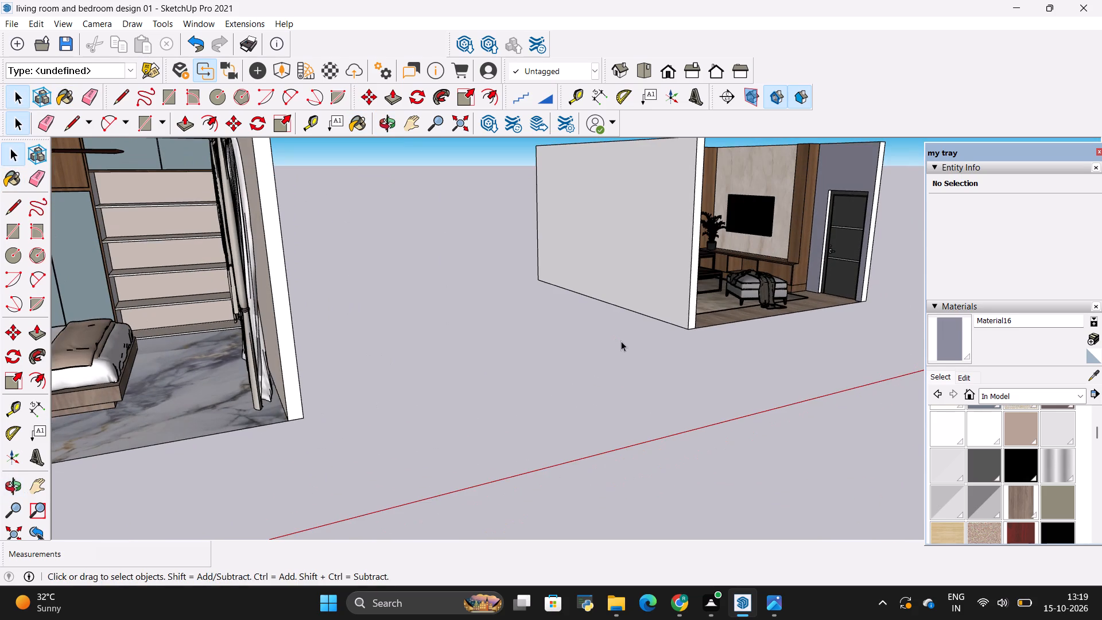
pyautogui.keyDown('shift'); pyautogui.moveTo(621, 341); pyautogui.dragTo(410, 418, button='middle'); pyautogui.keyUp('shift')
pyautogui.scroll(2, 451, 347)
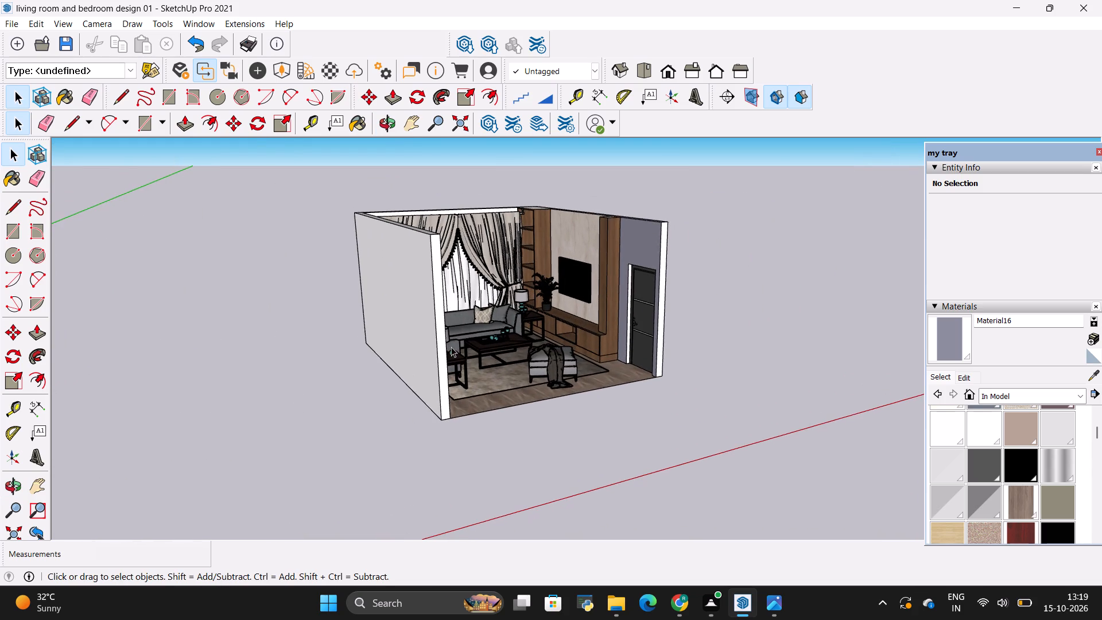
pyautogui.scroll(12, 451, 347)
pyautogui.keyDown('shift'); pyautogui.moveTo(569, 350); pyautogui.dragTo(509, 379, button='middle'); pyautogui.keyUp('shift')
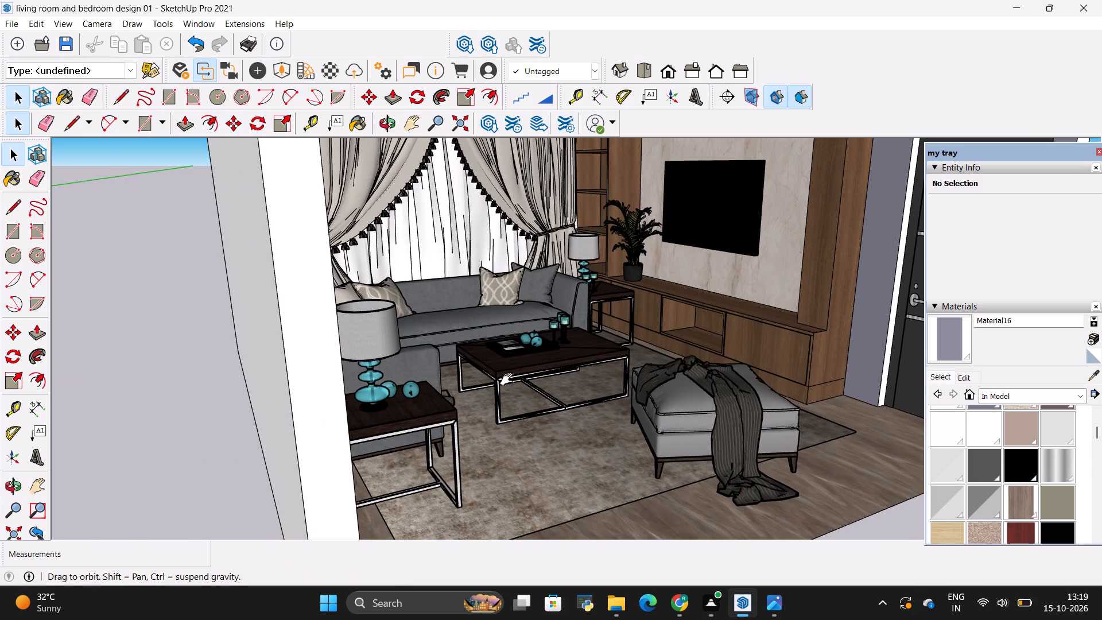
pyautogui.keyDown('shift'); pyautogui.moveTo(509, 379); pyautogui.dragTo(445, 421, button='middle'); pyautogui.keyUp('shift')
pyautogui.scroll(-2, 450, 383)
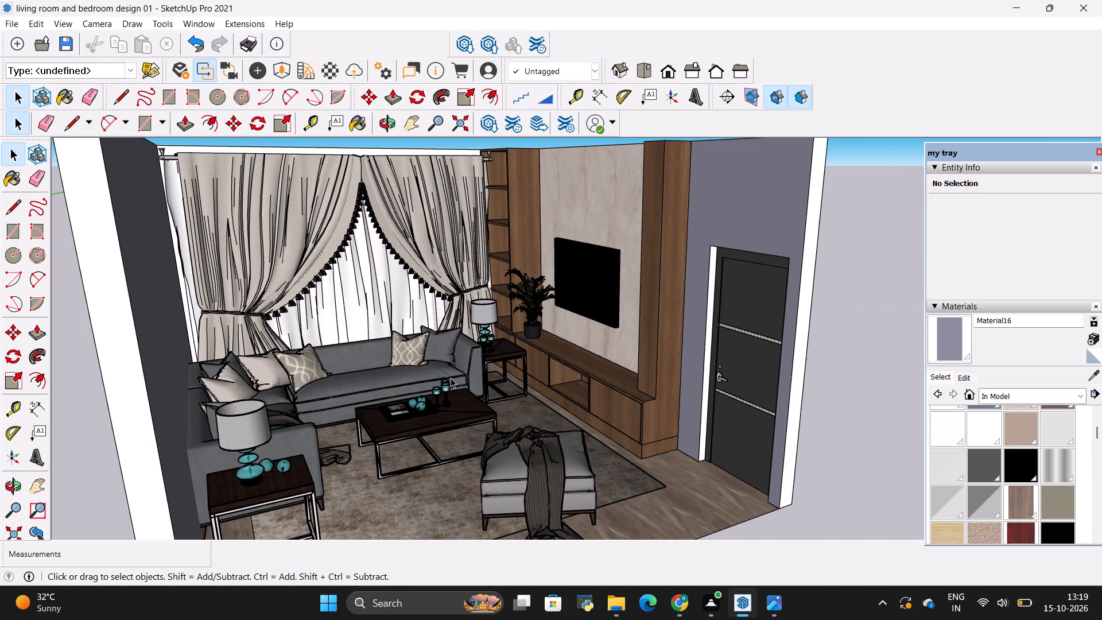
pyautogui.moveTo(455, 377); pyautogui.dragTo(451, 338, button='middle')
pyautogui.keyDown('shift'); pyautogui.moveTo(452, 340); pyautogui.dragTo(438, 367, button='middle'); pyautogui.keyUp('shift')
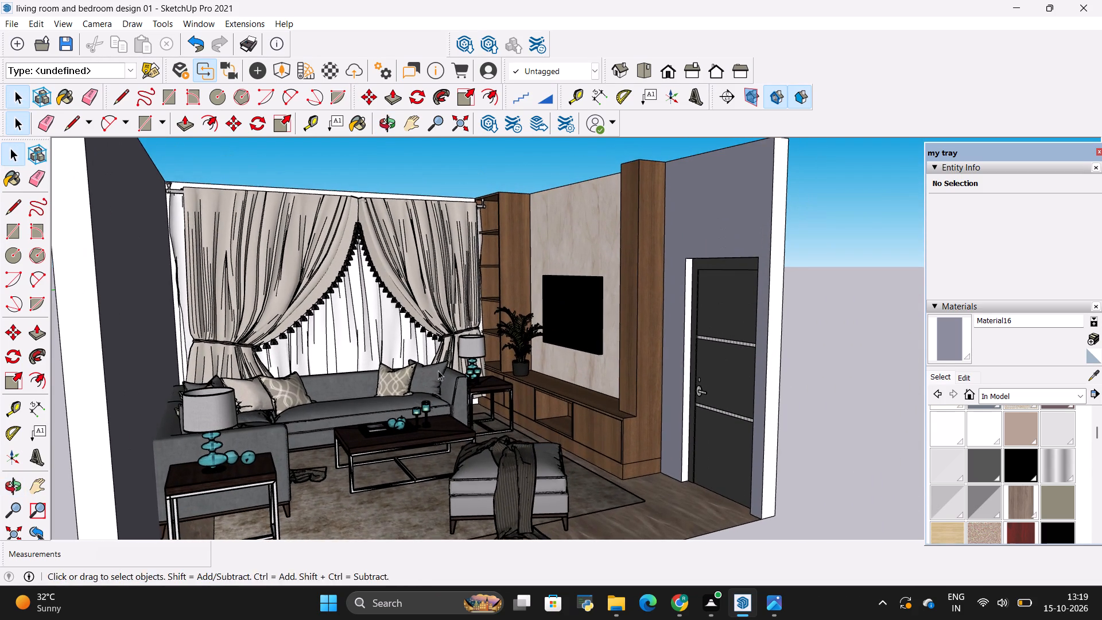
pyautogui.moveTo(438, 371); pyautogui.dragTo(441, 338, button='middle')
pyautogui.scroll(2, 441, 334)
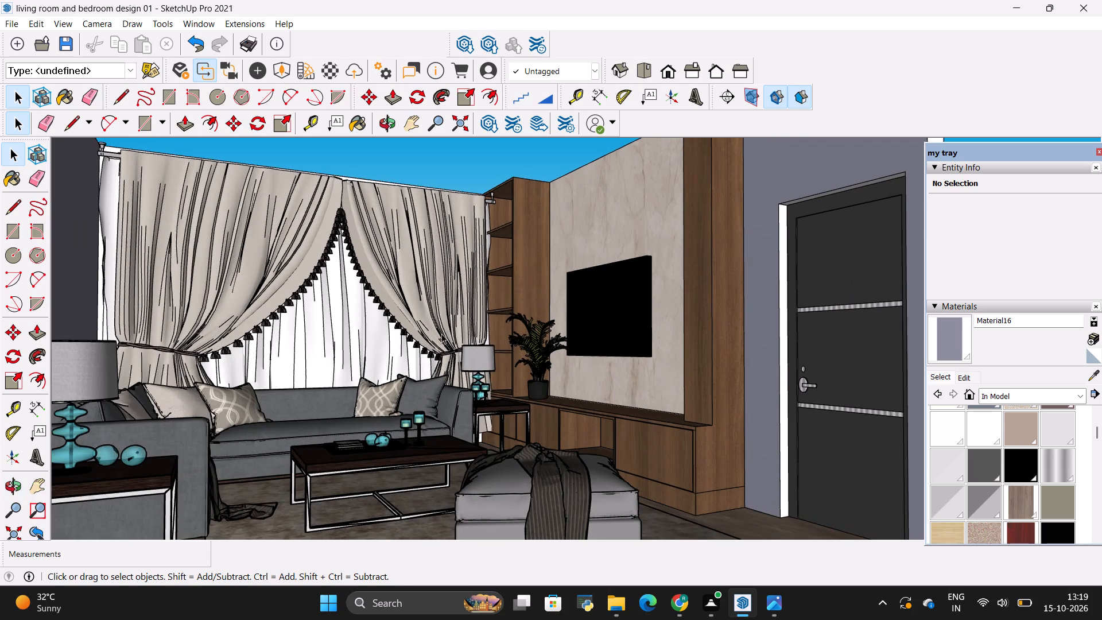
pyautogui.scroll(-3, 441, 334)
pyautogui.moveTo(443, 332); pyautogui.dragTo(428, 351, button='middle')
pyautogui.scroll(2, 507, 362)
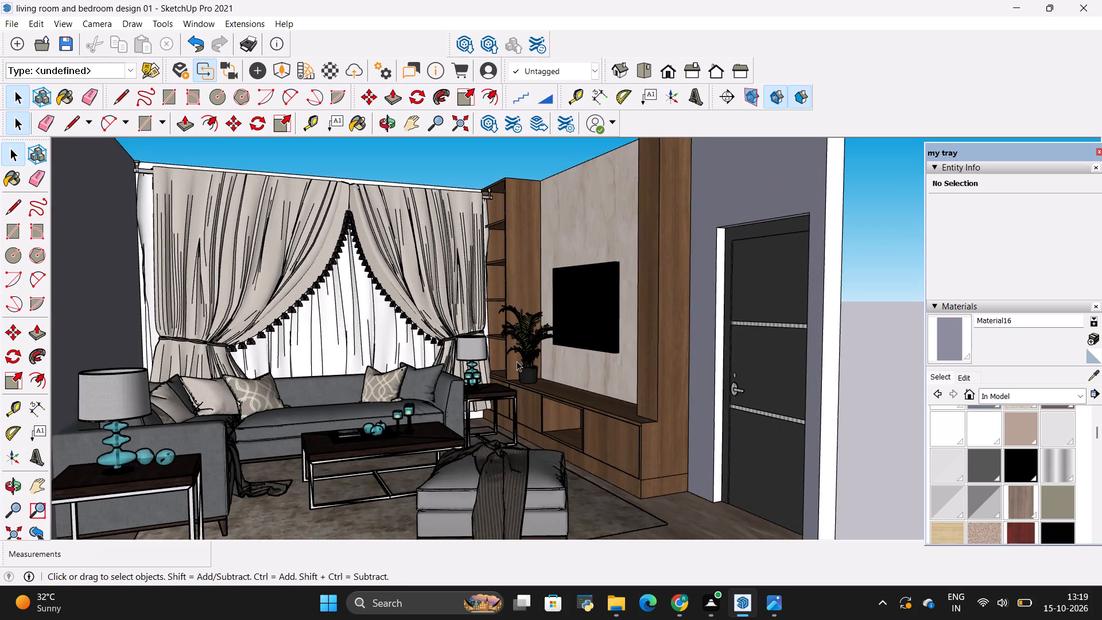
pyautogui.keyDown('shift'); pyautogui.moveTo(504, 359); pyautogui.dragTo(459, 328, button='middle'); pyautogui.keyUp('shift')
pyautogui.moveTo(456, 331); pyautogui.dragTo(499, 340, button='middle')
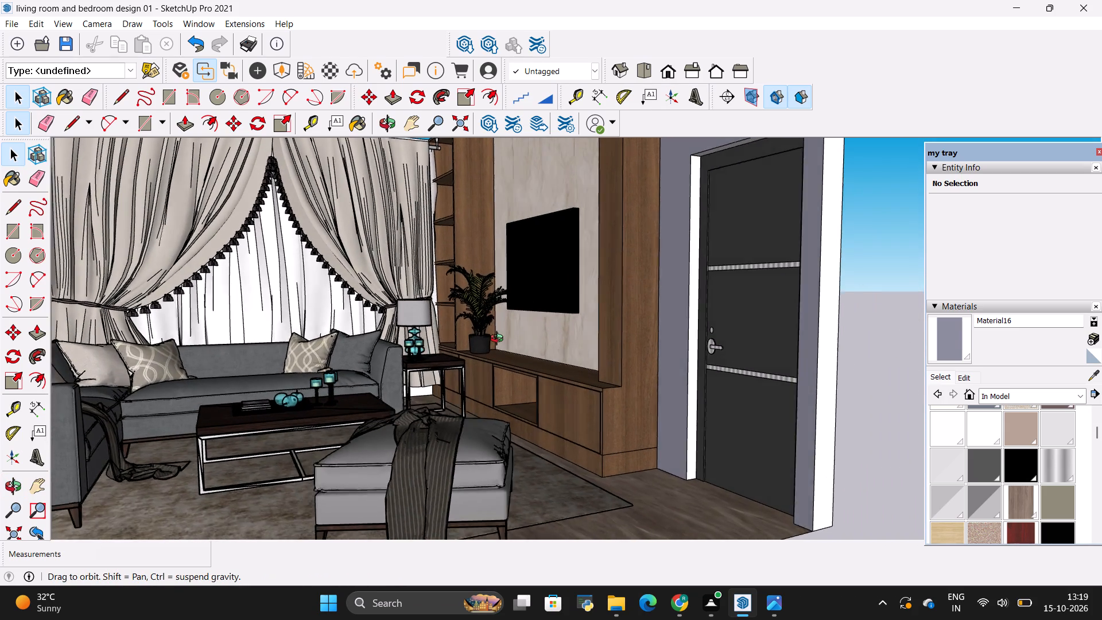
pyautogui.moveTo(499, 340); pyautogui.dragTo(518, 348, button='middle')
pyautogui.keyDown('shift'); pyautogui.moveTo(487, 333); pyautogui.dragTo(500, 383, button='middle'); pyautogui.keyUp('shift')
pyautogui.scroll(-2, 503, 317)
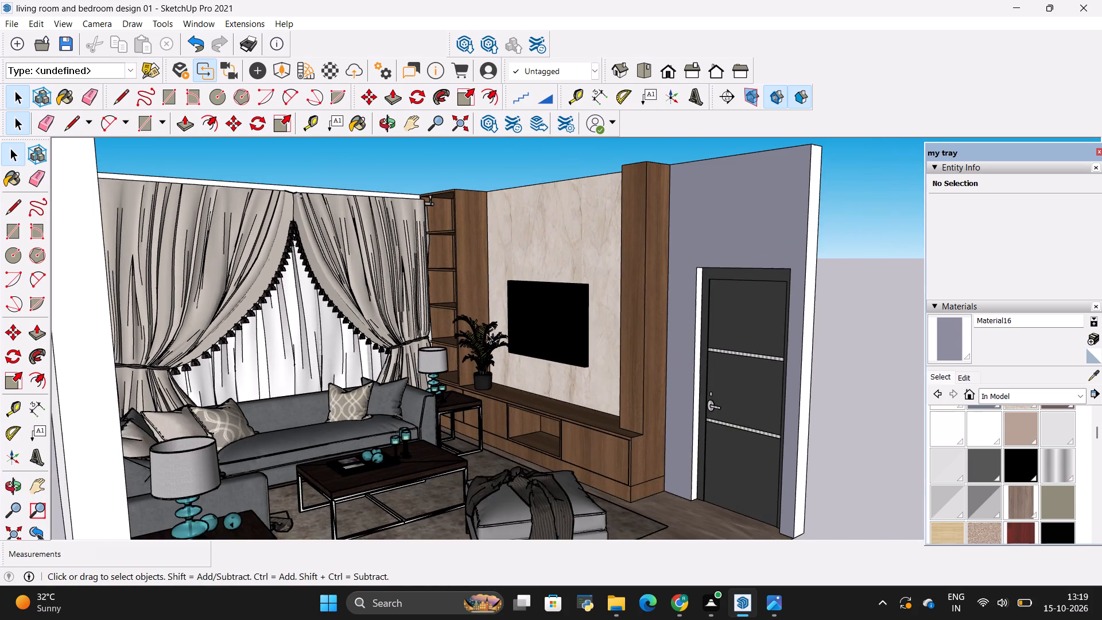
pyautogui.moveTo(478, 351); pyautogui.dragTo(461, 303, button='middle')
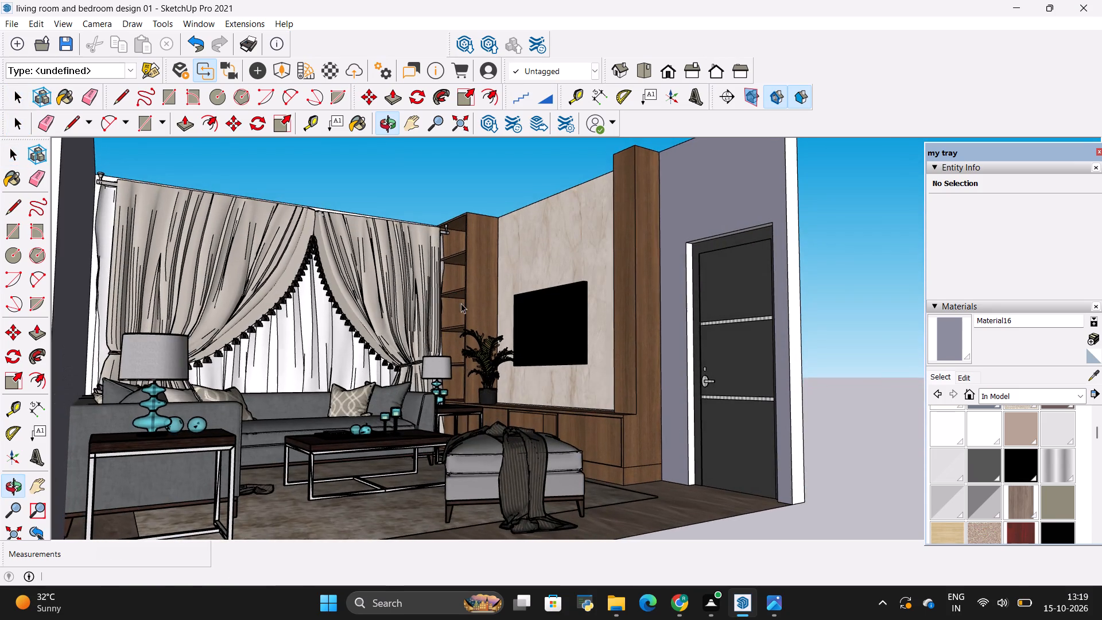
pyautogui.scroll(1, 446, 305)
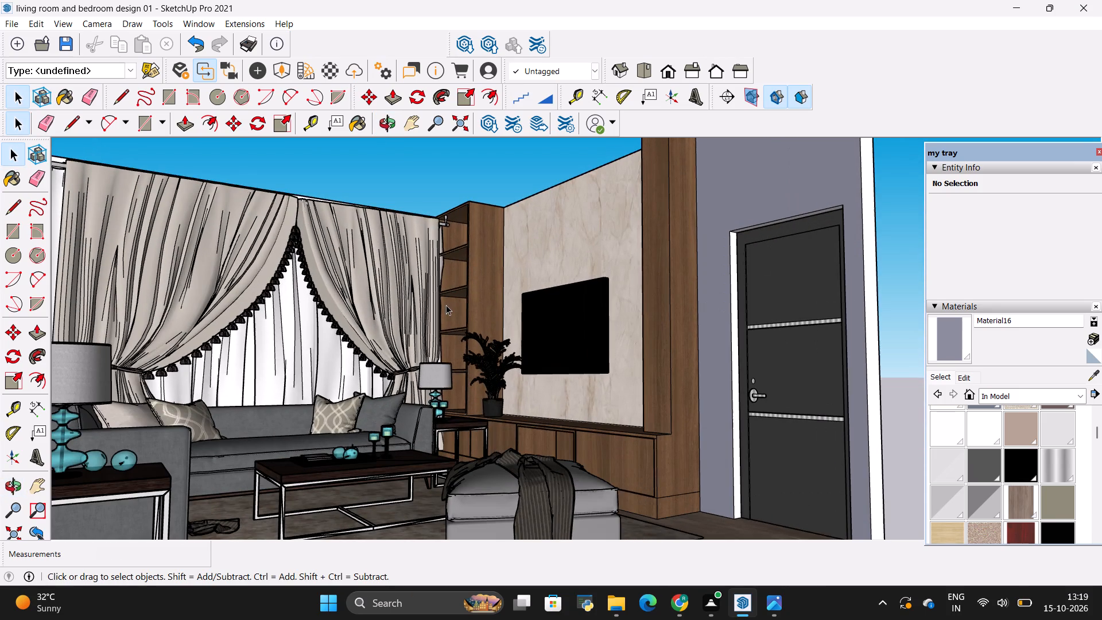
pyautogui.keyDown('shift'); pyautogui.moveTo(196, 280); pyautogui.dragTo(215, 285, button='middle'); pyautogui.keyUp('shift')
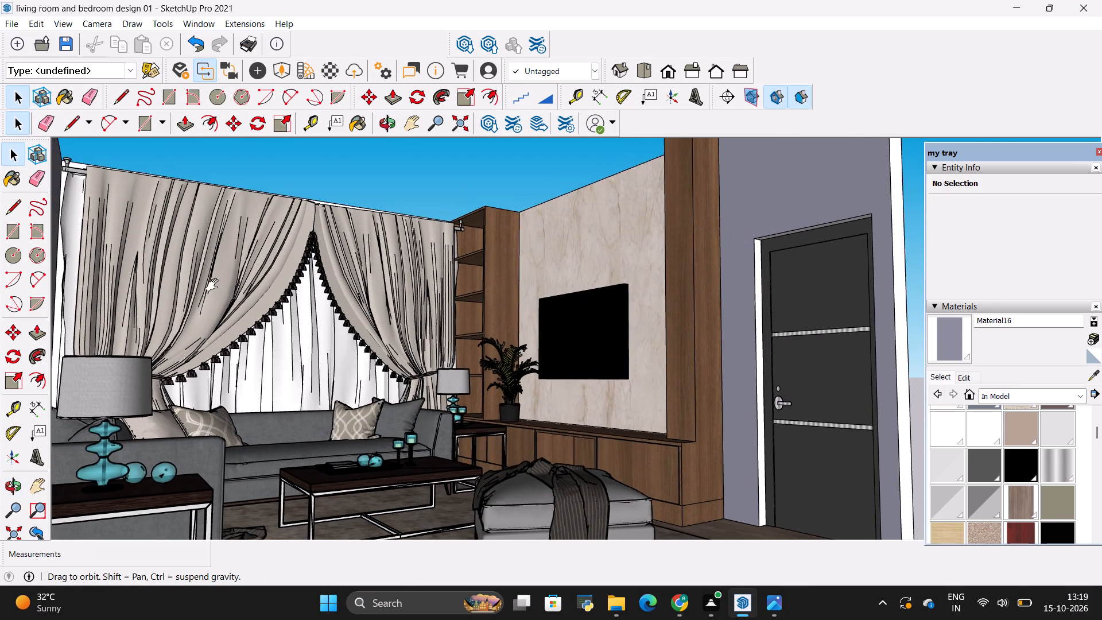
pyautogui.keyDown('shift'); pyautogui.moveTo(215, 285); pyautogui.dragTo(246, 269, button='middle'); pyautogui.keyUp('shift')
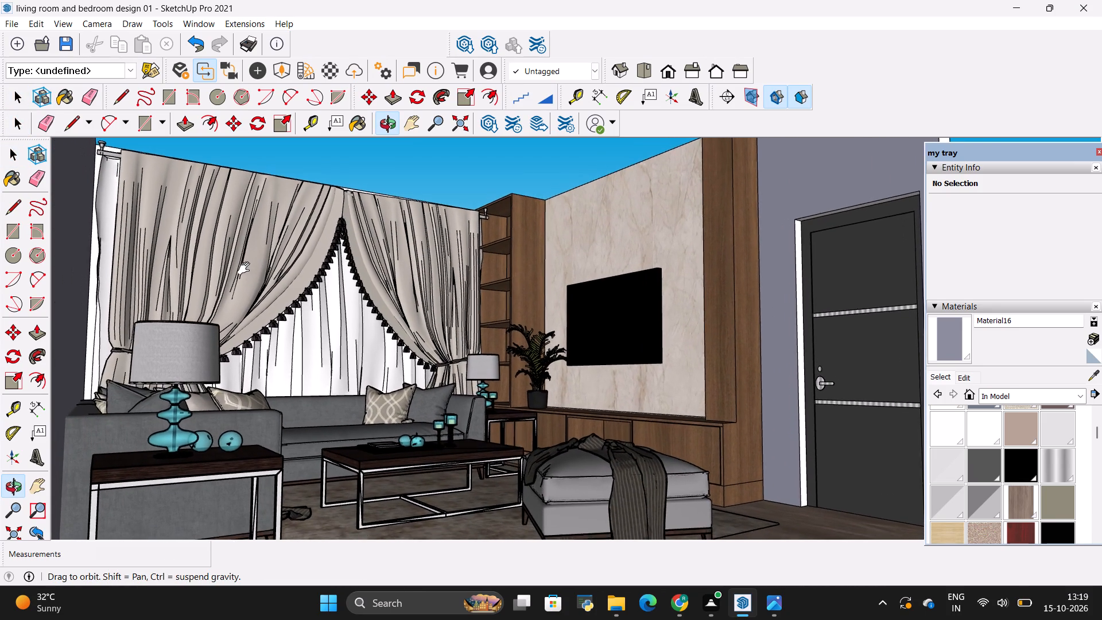
pyautogui.keyDown('shift'); pyautogui.moveTo(246, 269); pyautogui.dragTo(239, 254, button='middle'); pyautogui.keyUp('shift')
pyautogui.moveTo(256, 251); pyautogui.dragTo(259, 278, button='middle')
pyautogui.moveTo(266, 243); pyautogui.dragTo(267, 258, button='middle')
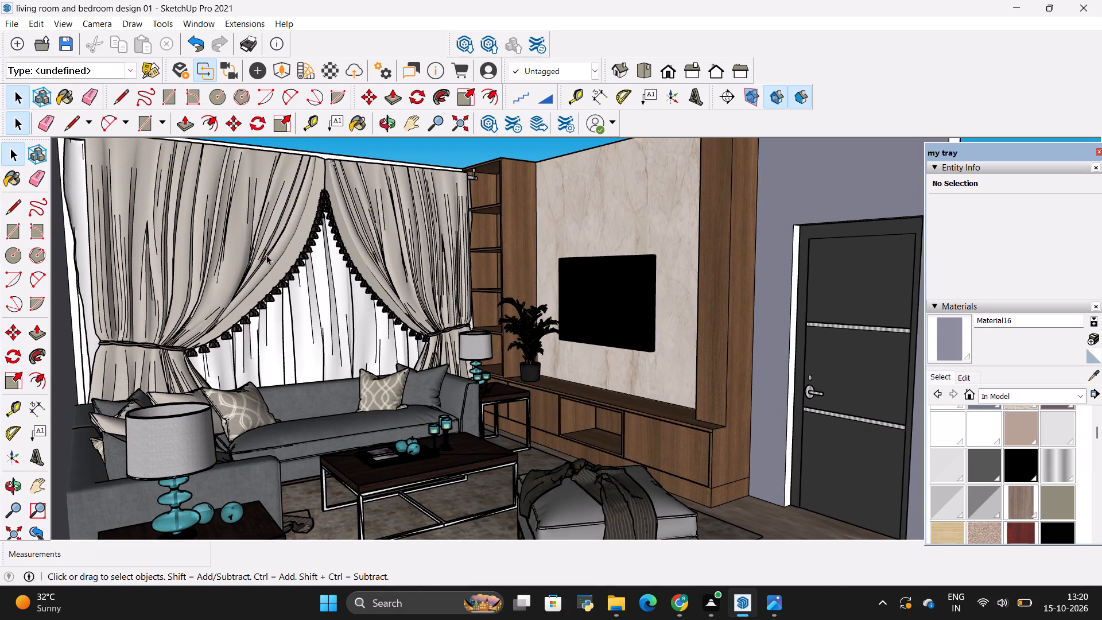
# Examine the furnished living room from the open front and from above, including the wall tops.
pyautogui.keyDown('shift'); pyautogui.moveTo(285, 216); pyautogui.dragTo(293, 359, button='middle'); pyautogui.keyUp('shift')
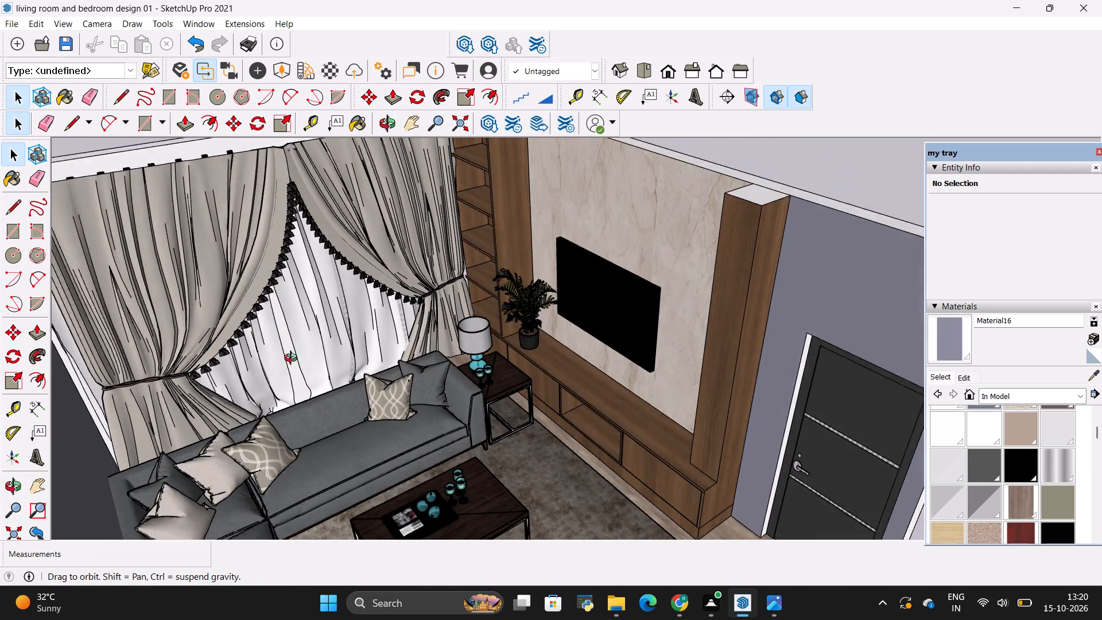
pyautogui.keyDown('shift'); pyautogui.moveTo(293, 359); pyautogui.dragTo(293, 366, button='middle'); pyautogui.keyUp('shift')
pyautogui.scroll(-4, 292, 345)
pyautogui.moveTo(305, 376); pyautogui.dragTo(281, 257, button='middle')
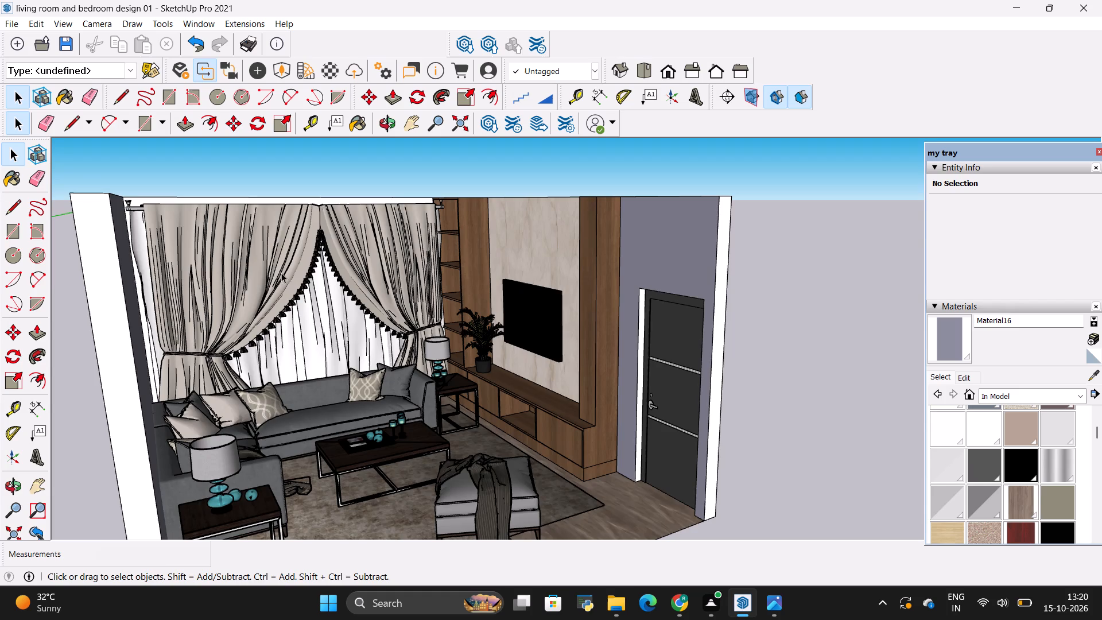
pyautogui.moveTo(369, 459); pyautogui.dragTo(306, 451, button='middle')
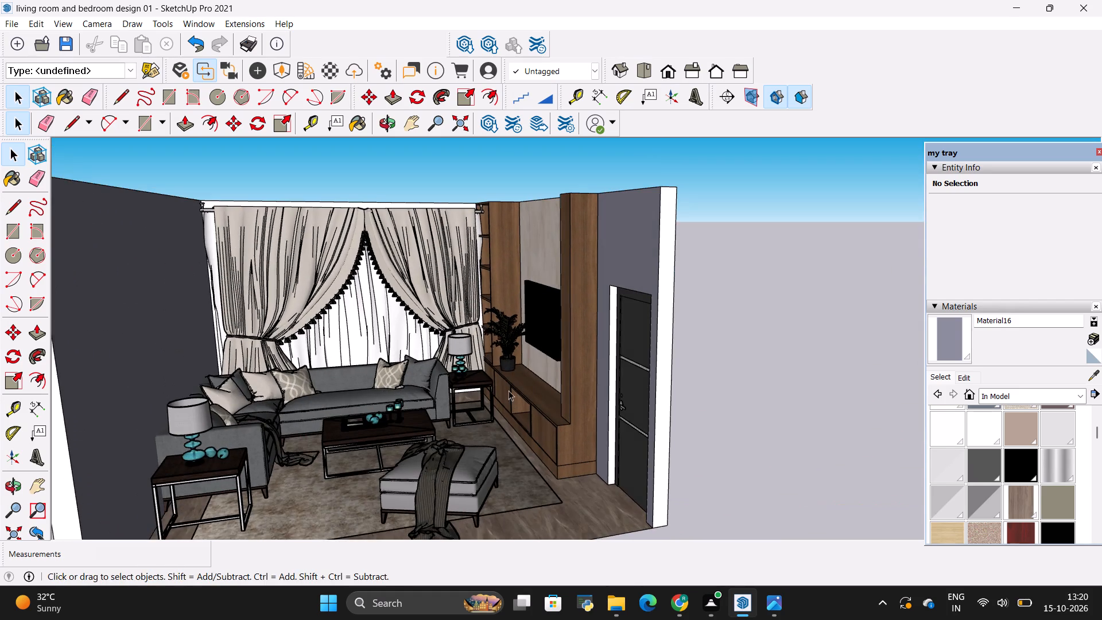
pyautogui.moveTo(492, 339); pyautogui.dragTo(511, 463, button='middle')
pyautogui.scroll(-5, 559, 358)
pyautogui.scroll(-5, 595, 285)
pyautogui.moveTo(672, 284); pyautogui.dragTo(638, 384, button='middle')
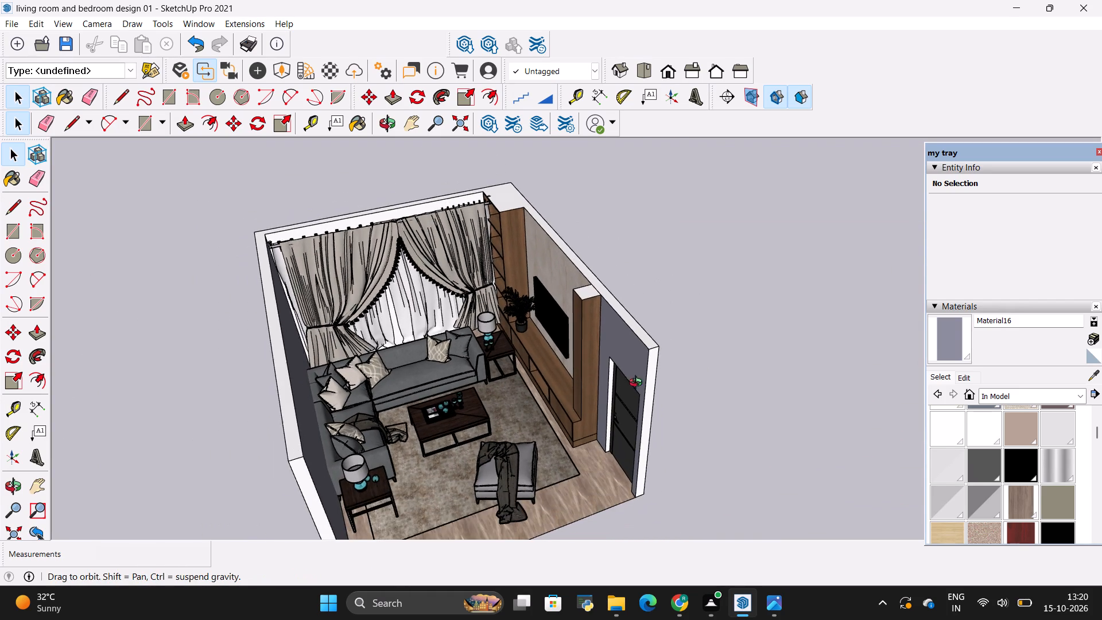
pyautogui.moveTo(638, 384); pyautogui.dragTo(606, 414, button='middle')
pyautogui.middleClick(595, 412)
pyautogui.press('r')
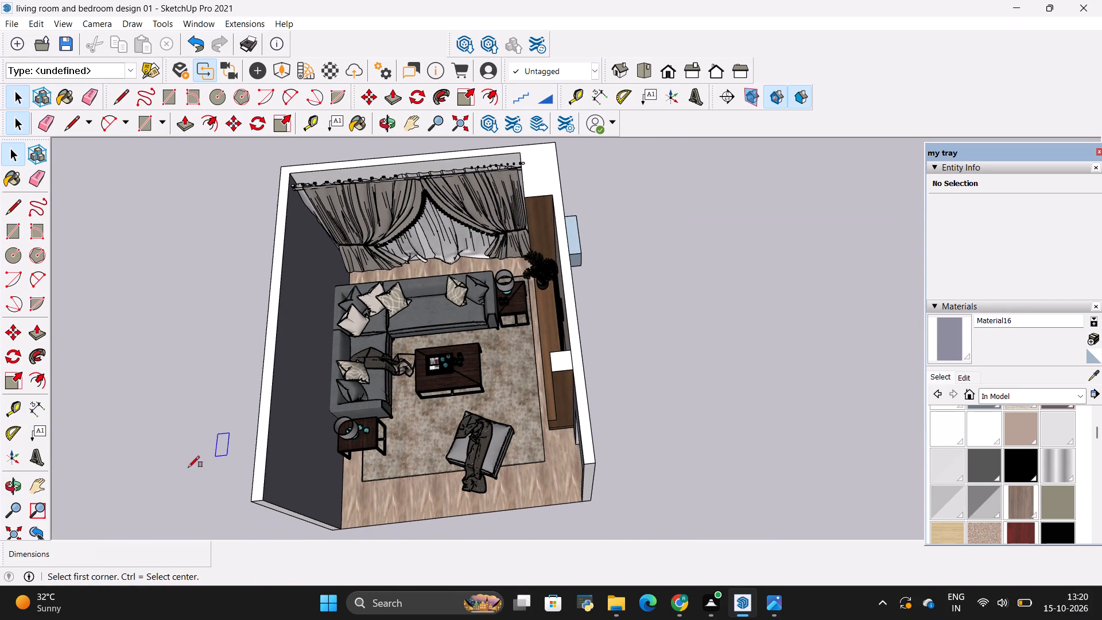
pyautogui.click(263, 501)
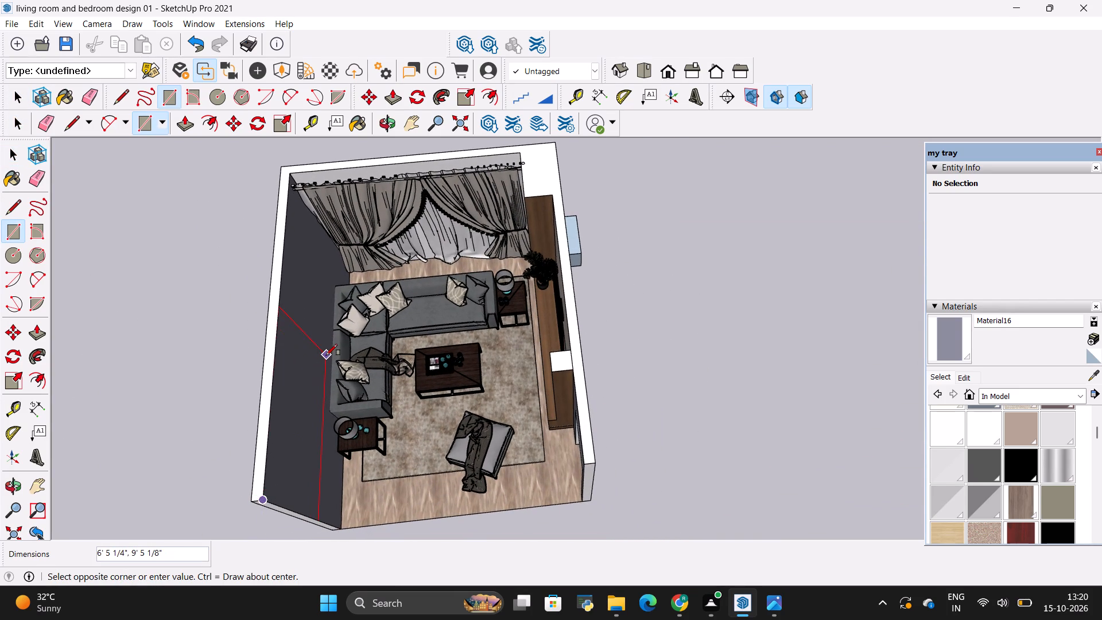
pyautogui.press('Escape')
# Draw a 17' 6" by 14' ceiling rectangle between the inner top edges of the living room walls.
pyautogui.press('r')
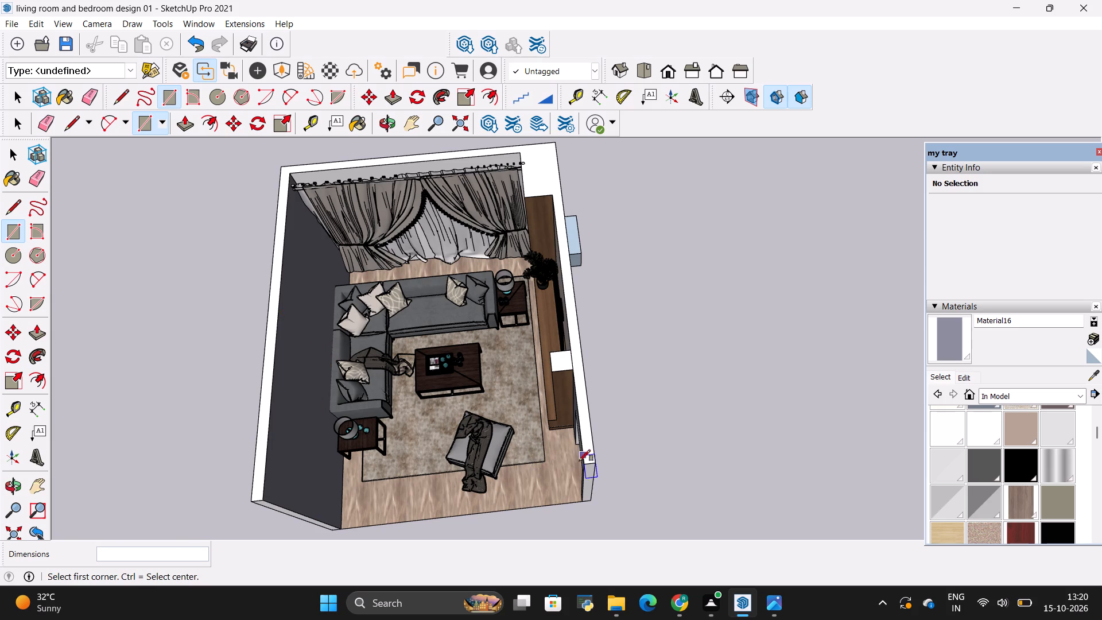
pyautogui.click(582, 463)
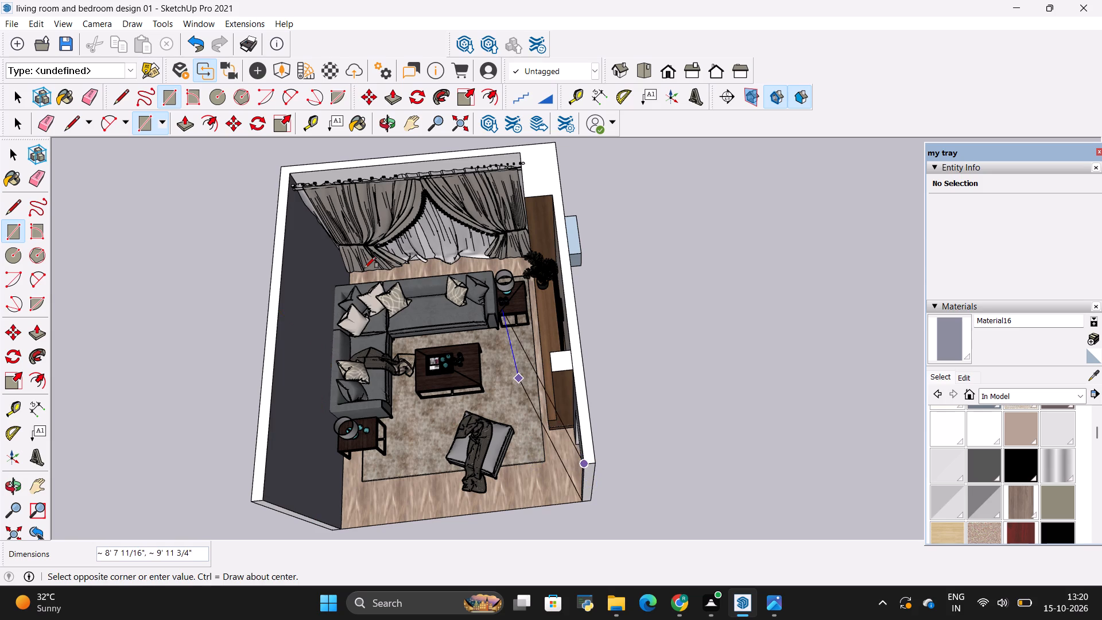
pyautogui.click(290, 175)
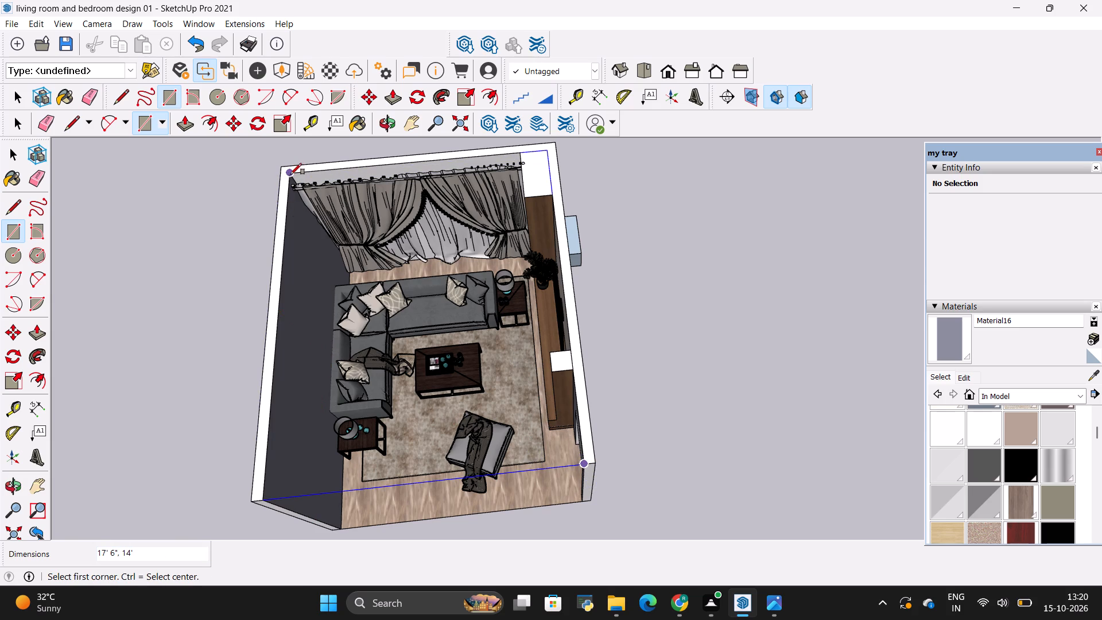
pyautogui.press('space')
# Make the ceiling rectangle's face and edges into a group.
pyautogui.tripleClick(376, 348)
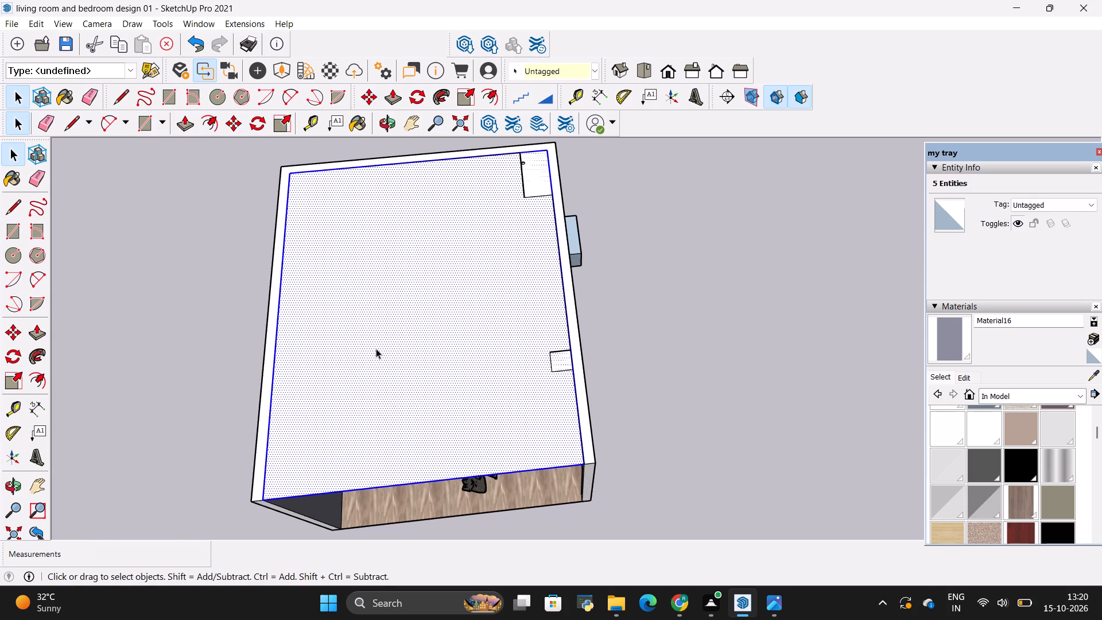
pyautogui.rightClick(376, 348)
pyautogui.click(428, 463)
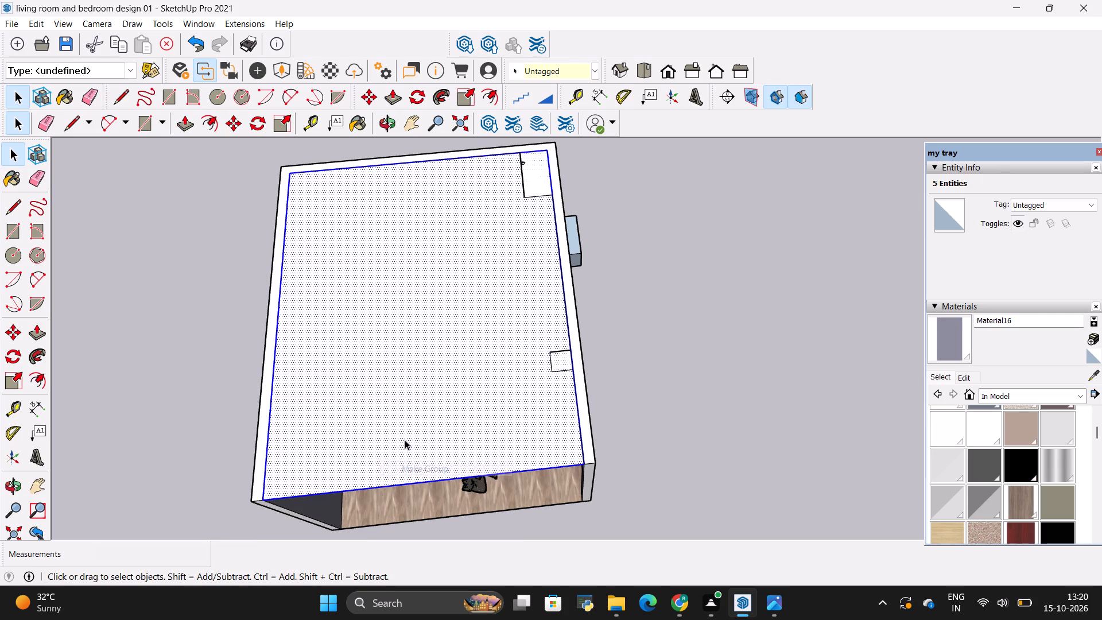
# Move the ceiling group straight up along the vertical axis, about 10' above the living room wall tops.
pyautogui.scroll(-4, 409, 438)
pyautogui.moveTo(421, 476); pyautogui.dragTo(399, 323, button='middle')
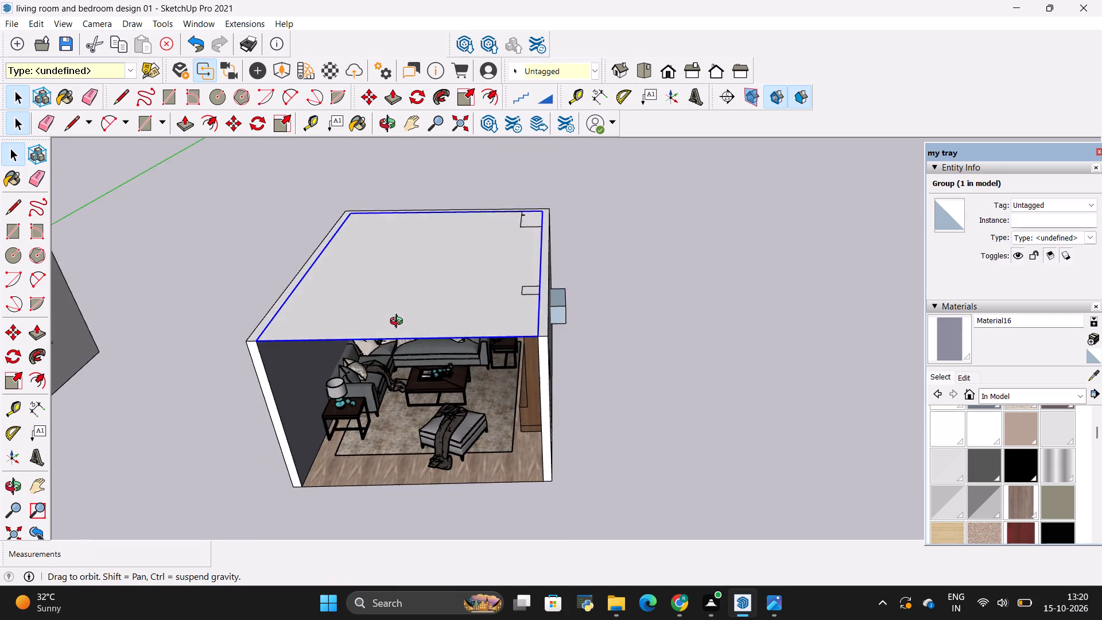
pyautogui.moveTo(399, 323); pyautogui.dragTo(478, 336, button='middle')
pyautogui.press('m')
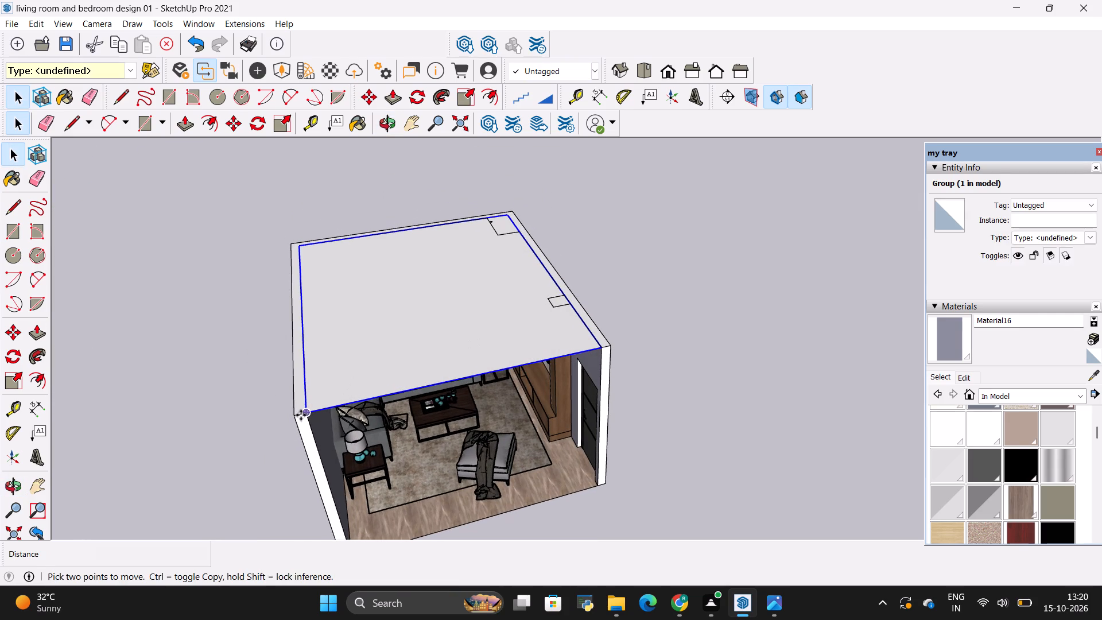
pyautogui.click(305, 413)
pyautogui.press('Up')
pyautogui.press('Up')
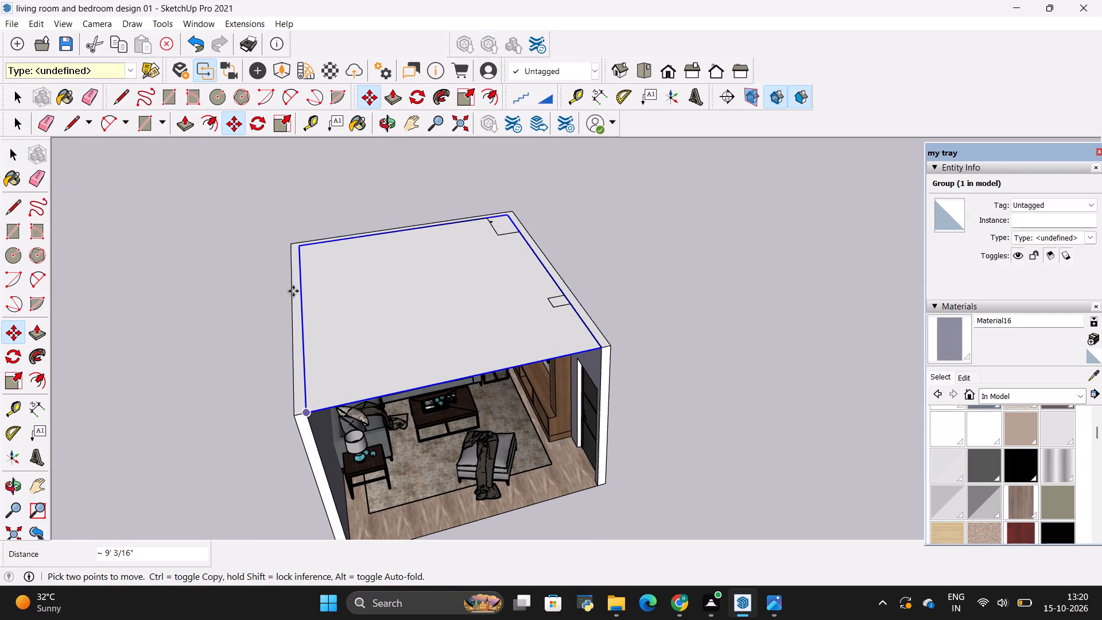
pyautogui.press('Up')
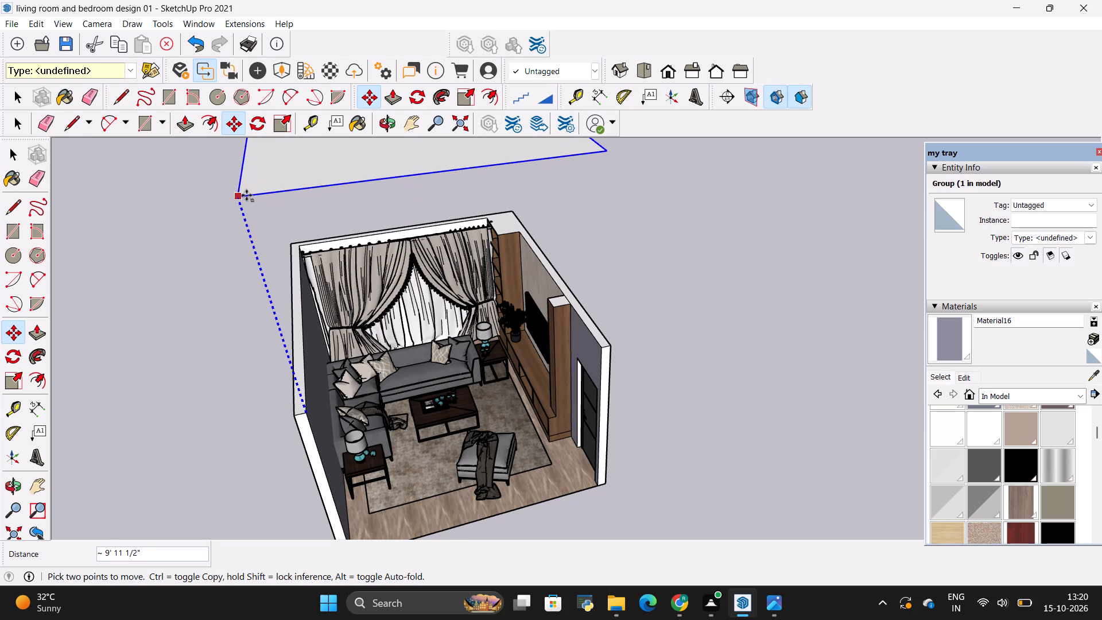
pyautogui.click(248, 198)
pyautogui.press('space')
pyautogui.click(231, 282)
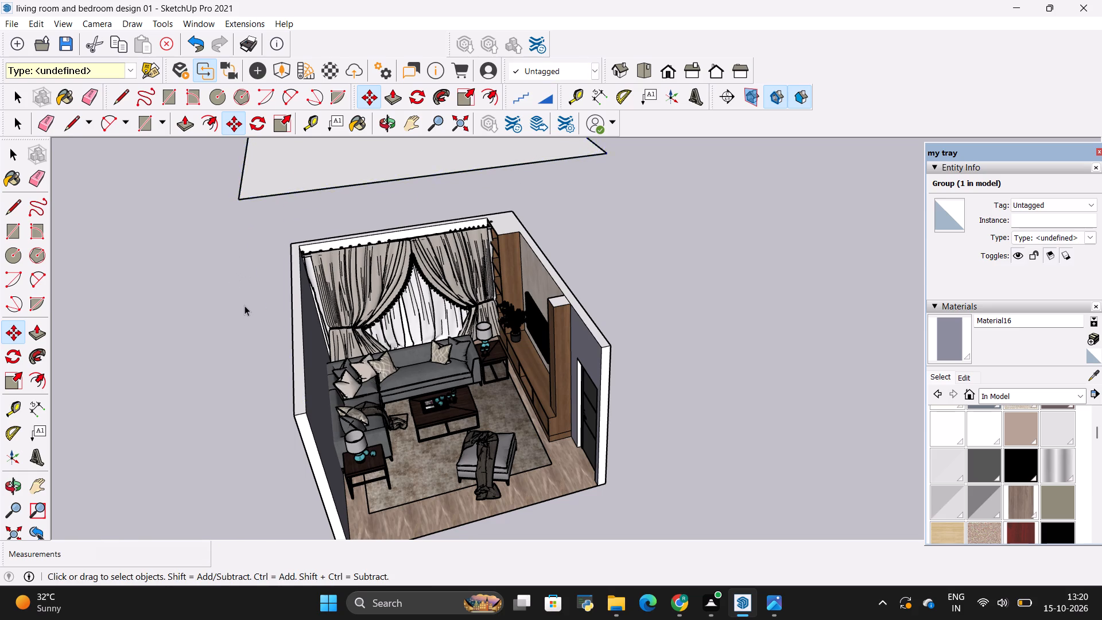
# Reverse the ceiling face inside its group so the white front side faces down into the living room.
pyautogui.scroll(-15, 245, 305)
pyautogui.moveTo(389, 381); pyautogui.dragTo(286, 222, button='middle')
pyautogui.keyDown('shift'); pyautogui.moveTo(344, 286); pyautogui.dragTo(399, 402, button='middle'); pyautogui.keyUp('shift')
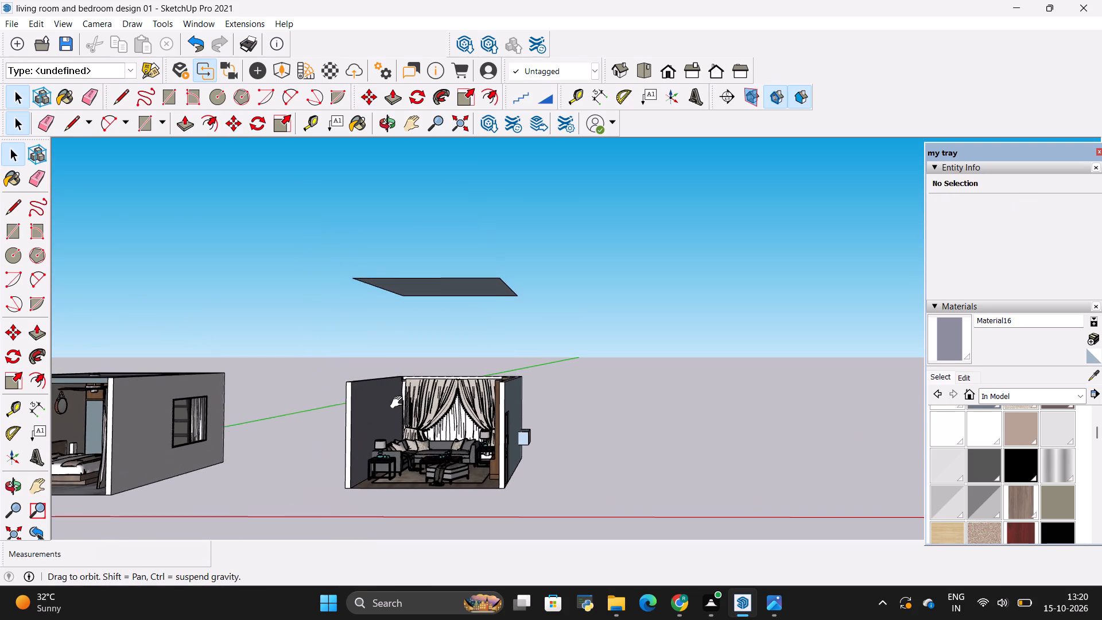
pyautogui.keyDown('shift'); pyautogui.moveTo(399, 402); pyautogui.dragTo(401, 408, button='middle'); pyautogui.keyUp('shift')
pyautogui.moveTo(401, 404); pyautogui.dragTo(576, 347, button='middle')
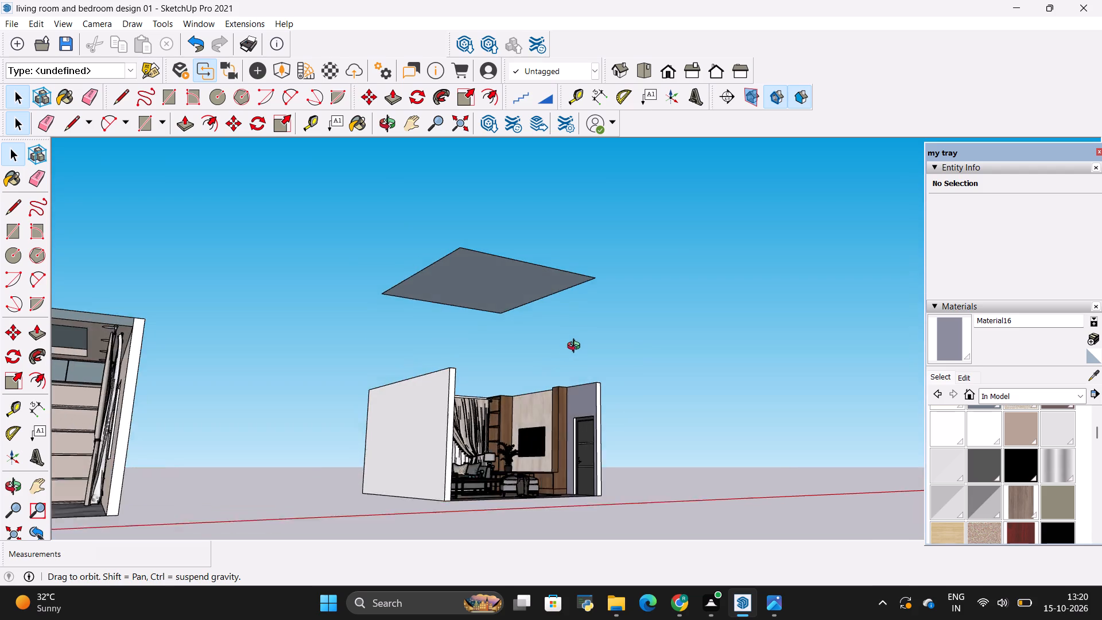
pyautogui.moveTo(576, 347); pyautogui.dragTo(517, 280, button='middle')
pyautogui.scroll(11, 451, 238)
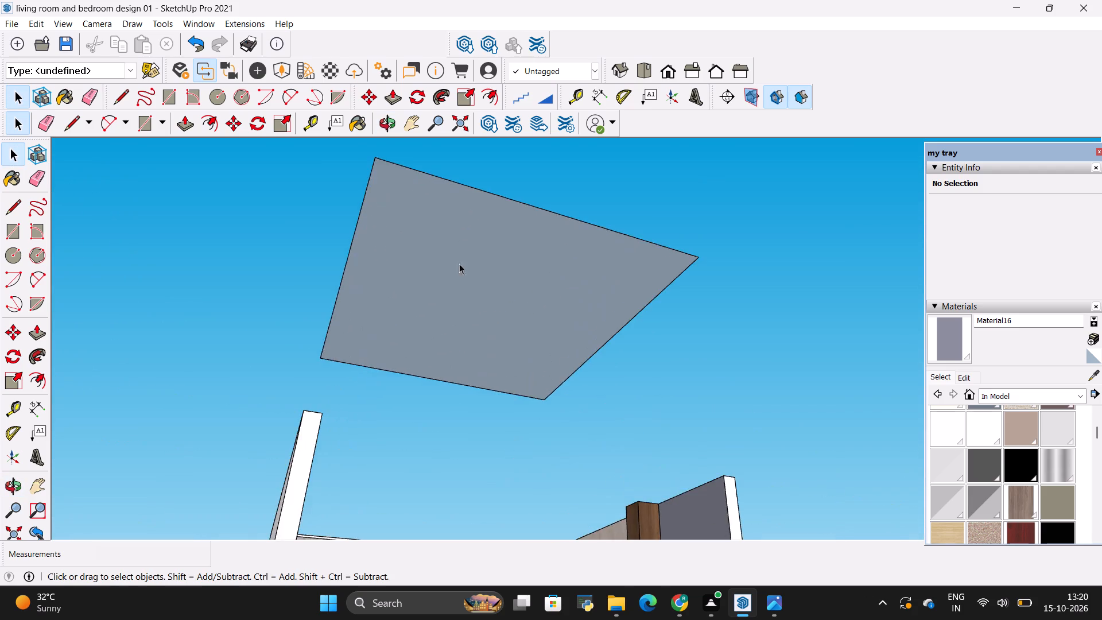
pyautogui.moveTo(456, 294); pyautogui.dragTo(441, 237, button='middle')
pyautogui.press('space')
pyautogui.doubleClick(463, 270)
pyautogui.rightClick(462, 271)
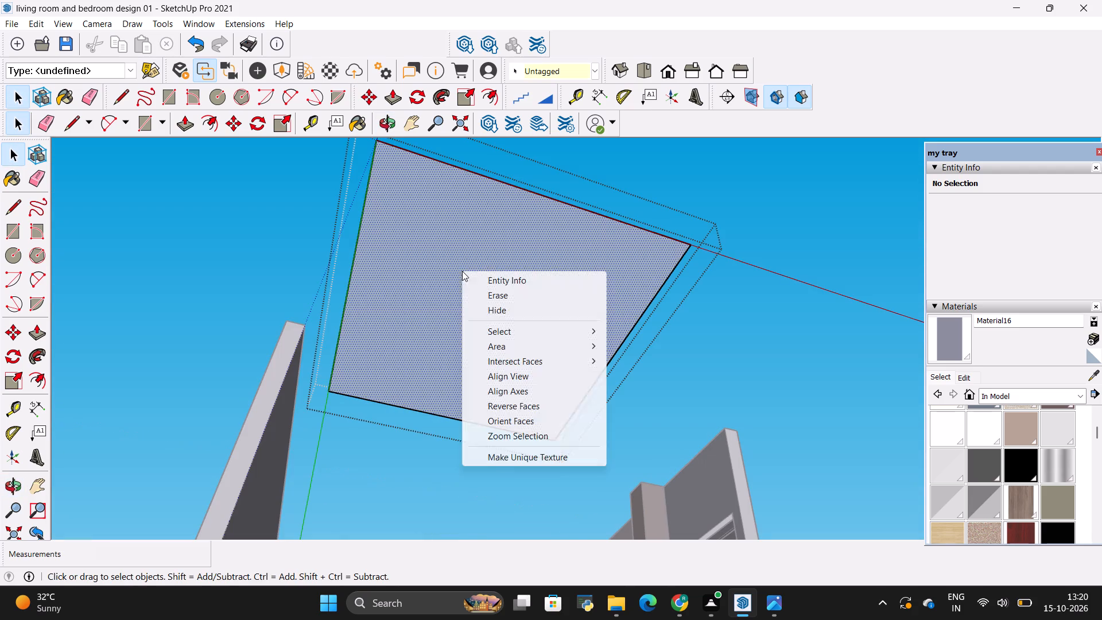
pyautogui.click(514, 404)
pyautogui.press('space')
pyautogui.click(218, 310)
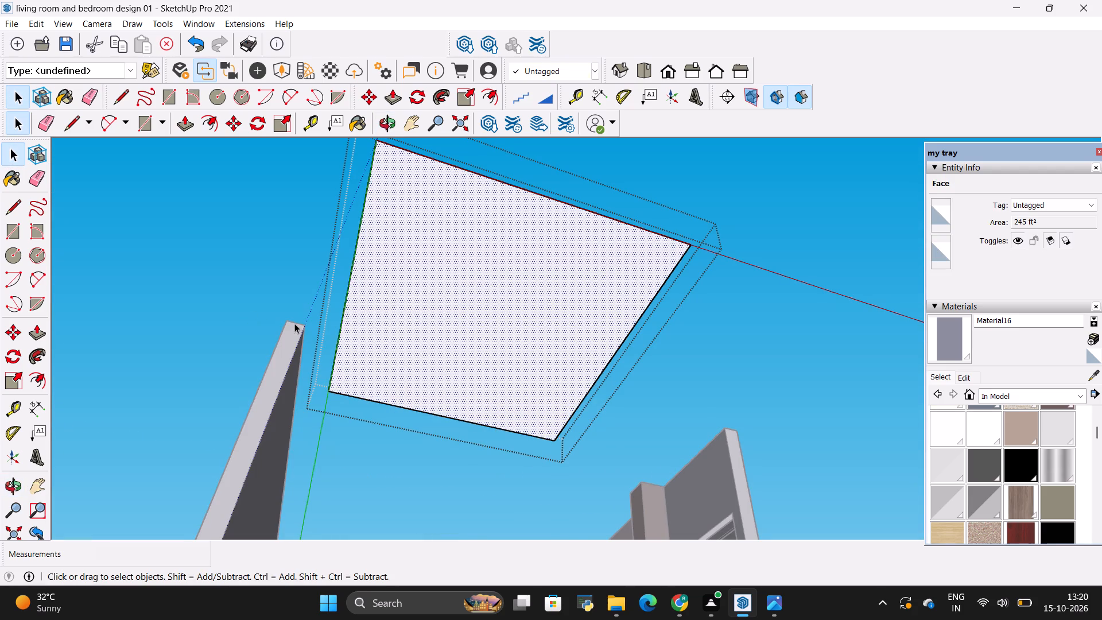
pyautogui.scroll(-4, 294, 323)
pyautogui.write('c')
pyautogui.press('space')
pyautogui.click(221, 230)
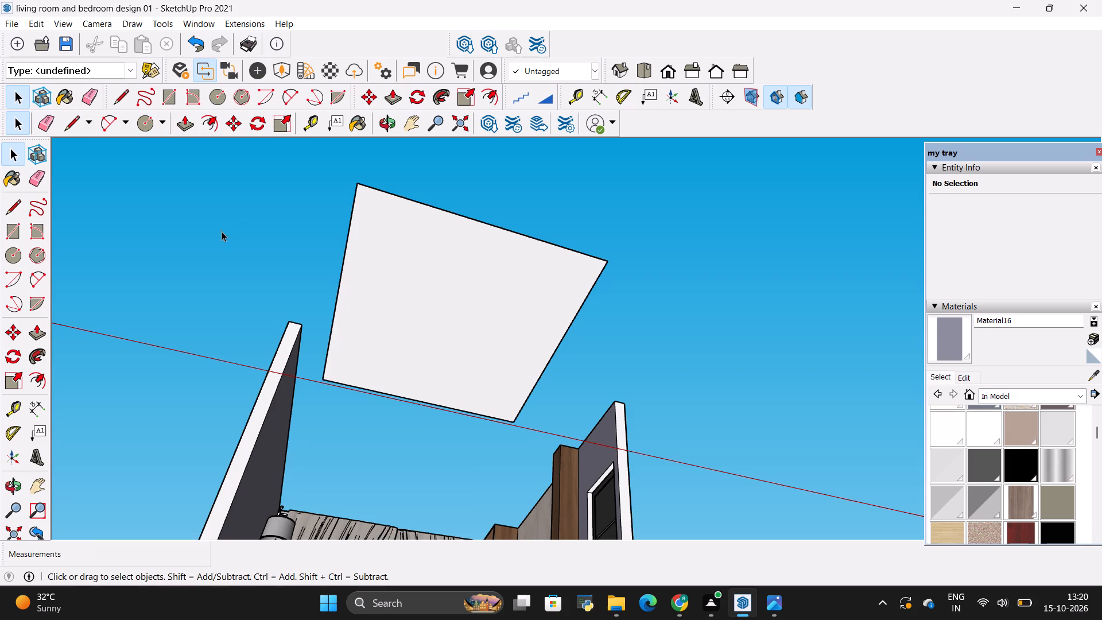
pyautogui.click(558, 192)
pyautogui.moveTo(600, 214); pyautogui.dragTo(618, 463, button='middle')
pyautogui.moveTo(617, 309); pyautogui.dragTo(612, 404, button='middle')
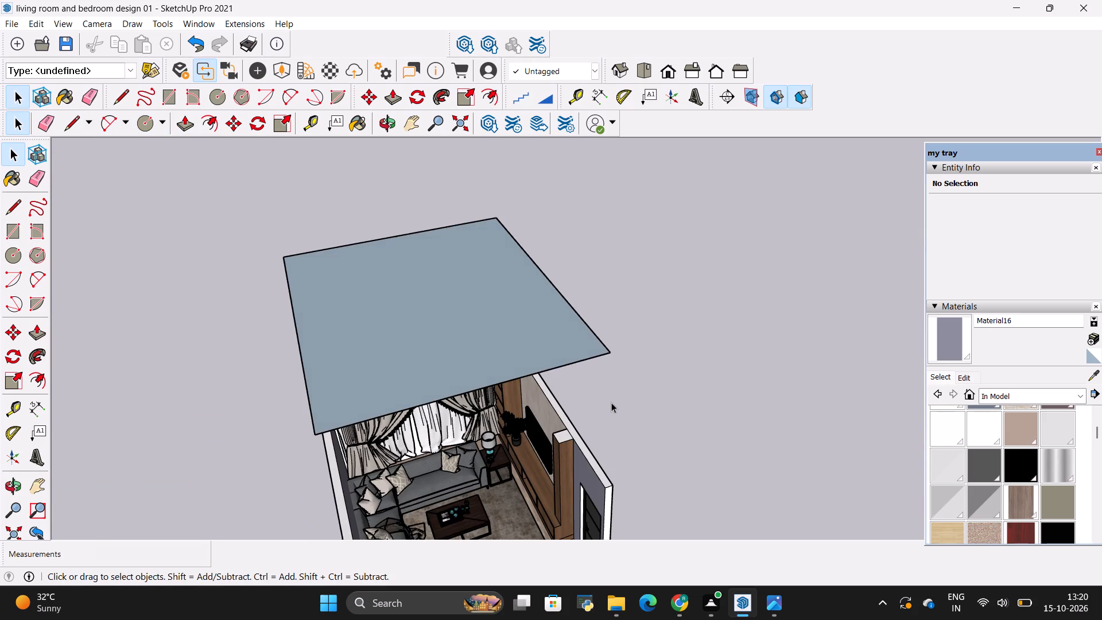
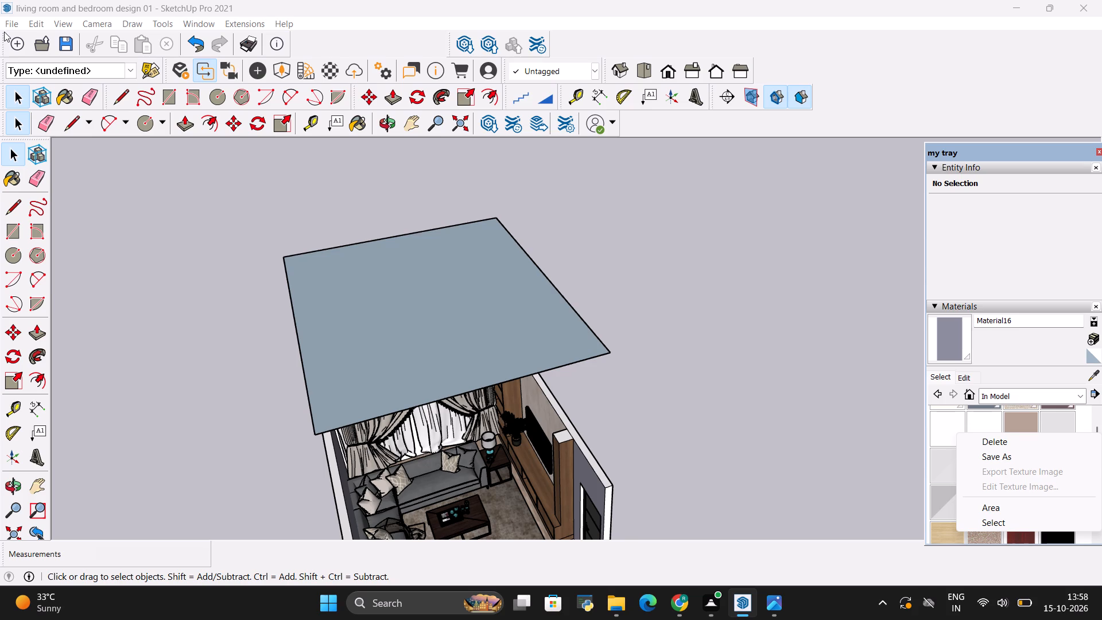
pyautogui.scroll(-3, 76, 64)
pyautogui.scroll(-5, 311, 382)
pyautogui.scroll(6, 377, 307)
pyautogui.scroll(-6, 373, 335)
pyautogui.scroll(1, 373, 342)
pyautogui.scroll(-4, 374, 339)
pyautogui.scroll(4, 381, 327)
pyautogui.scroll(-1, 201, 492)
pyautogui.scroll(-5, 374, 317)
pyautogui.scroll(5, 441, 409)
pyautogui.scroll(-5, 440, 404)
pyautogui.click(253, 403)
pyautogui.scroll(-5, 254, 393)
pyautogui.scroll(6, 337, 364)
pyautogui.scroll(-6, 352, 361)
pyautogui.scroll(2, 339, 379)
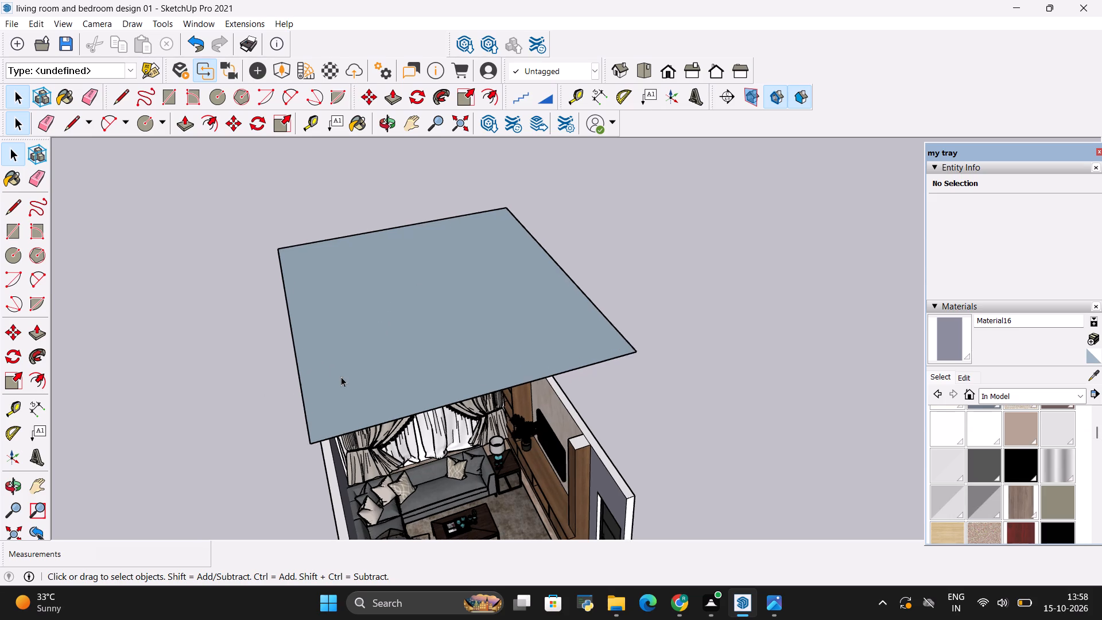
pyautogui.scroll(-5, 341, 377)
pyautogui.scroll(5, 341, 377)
# Examine the raised ceiling panel and the furnished living room beneath it from a low side angle.
pyautogui.scroll(-18, 343, 378)
pyautogui.moveTo(359, 441); pyautogui.dragTo(364, 448, button='middle')
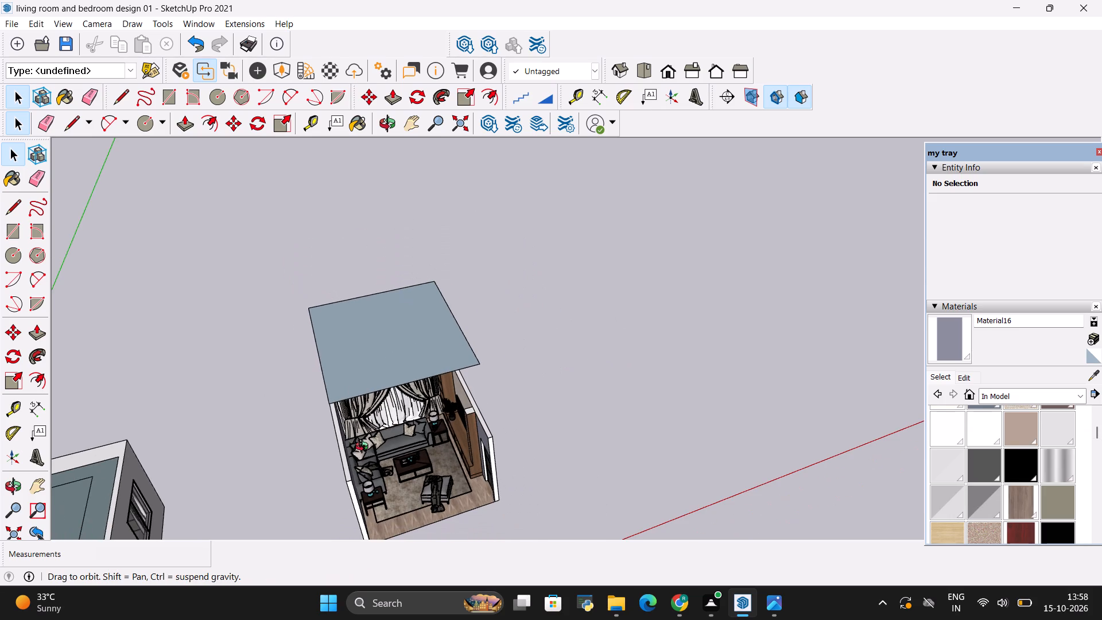
pyautogui.moveTo(364, 448); pyautogui.dragTo(402, 317, button='middle')
pyautogui.scroll(-9, 403, 327)
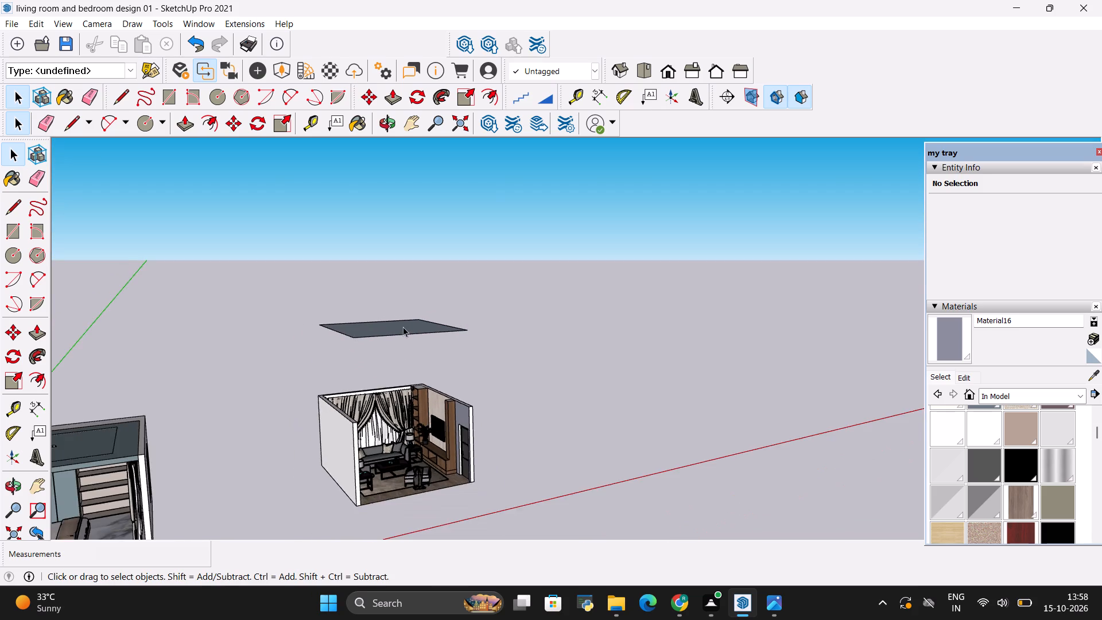
pyautogui.scroll(20, 409, 424)
pyautogui.scroll(5, 409, 424)
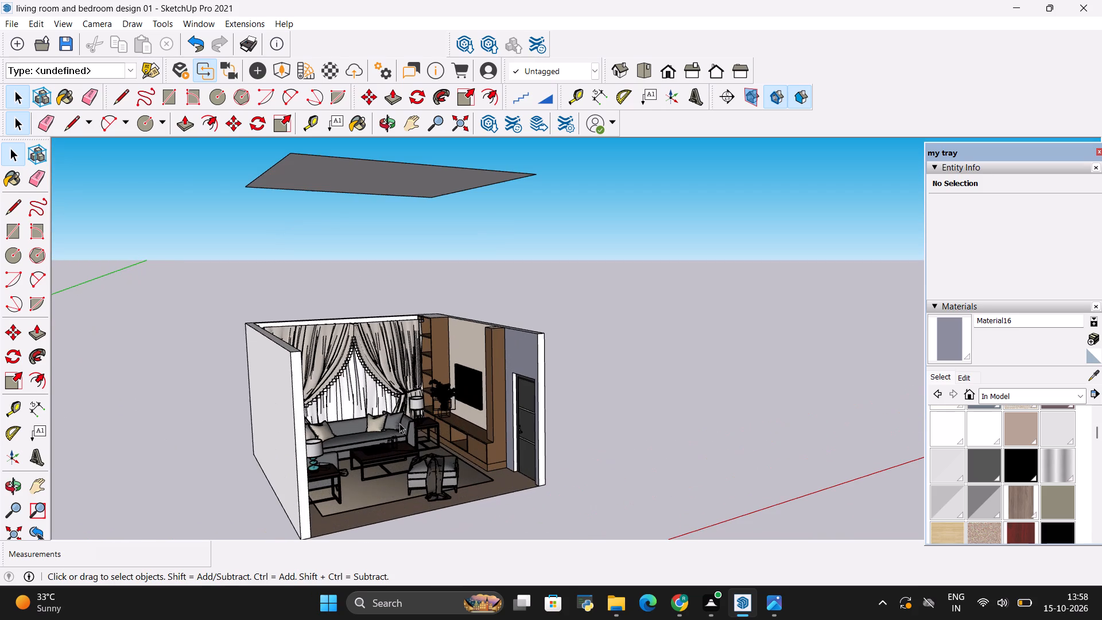
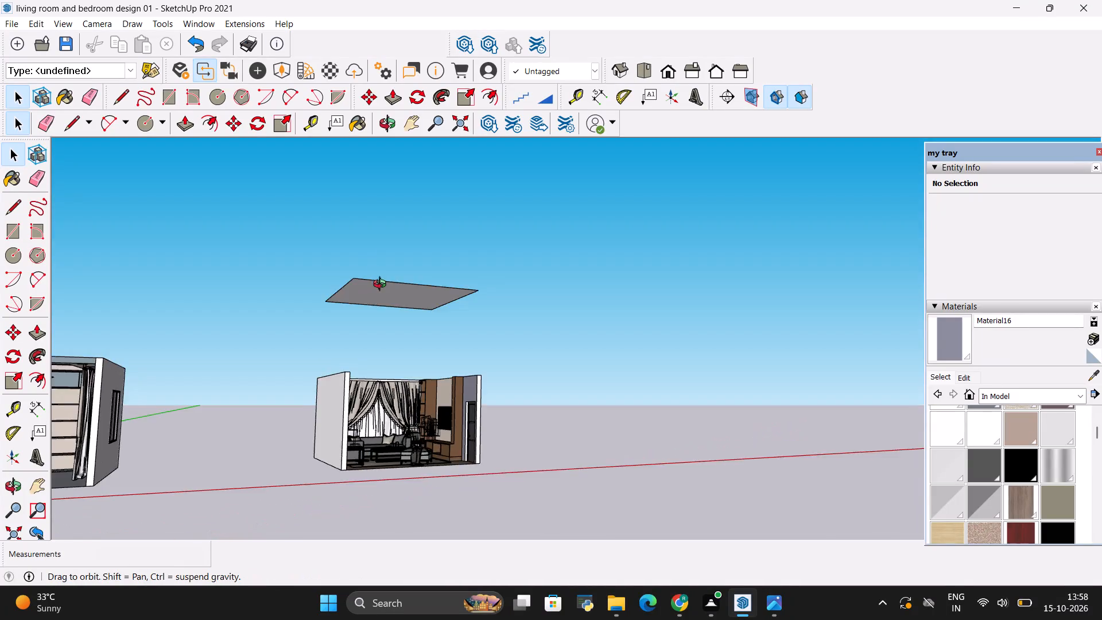
# Open the raised ceiling panel's group for editing.
pyautogui.scroll(9, 402, 303)
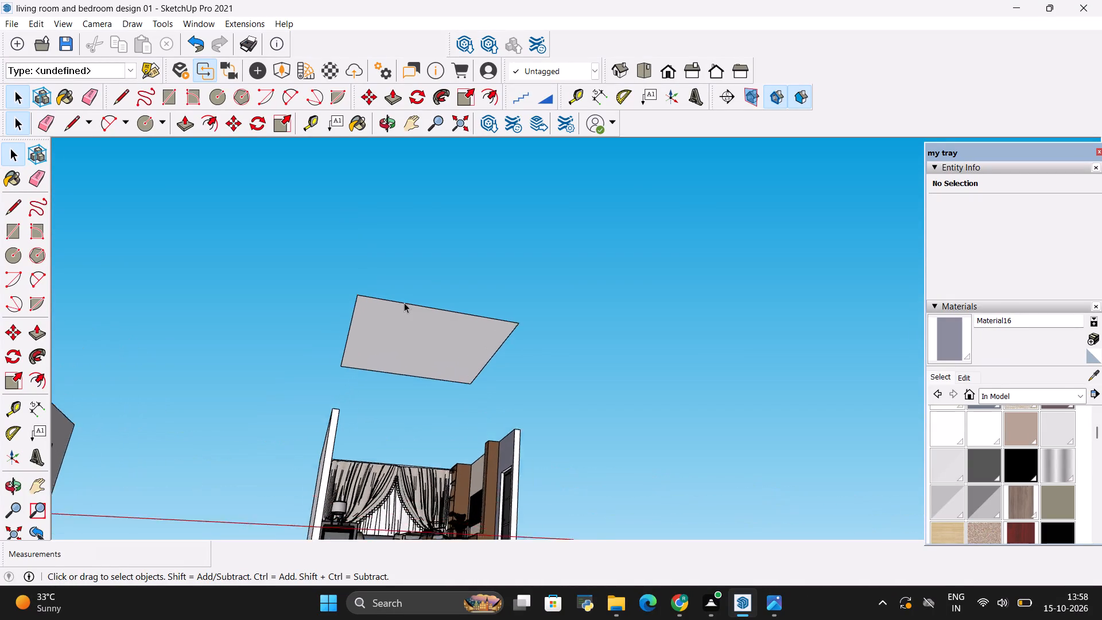
pyautogui.scroll(9, 404, 303)
pyautogui.scroll(5, 460, 327)
pyautogui.moveTo(464, 327); pyautogui.dragTo(437, 249, button='middle')
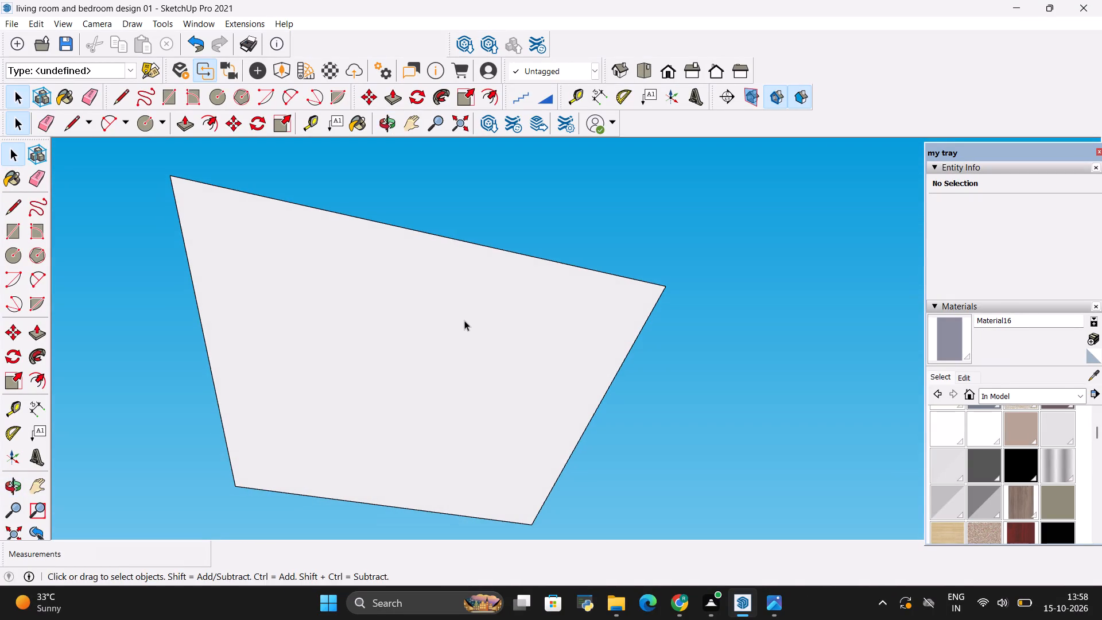
pyautogui.moveTo(496, 325); pyautogui.dragTo(525, 328, button='middle')
pyautogui.doubleClick(380, 316)
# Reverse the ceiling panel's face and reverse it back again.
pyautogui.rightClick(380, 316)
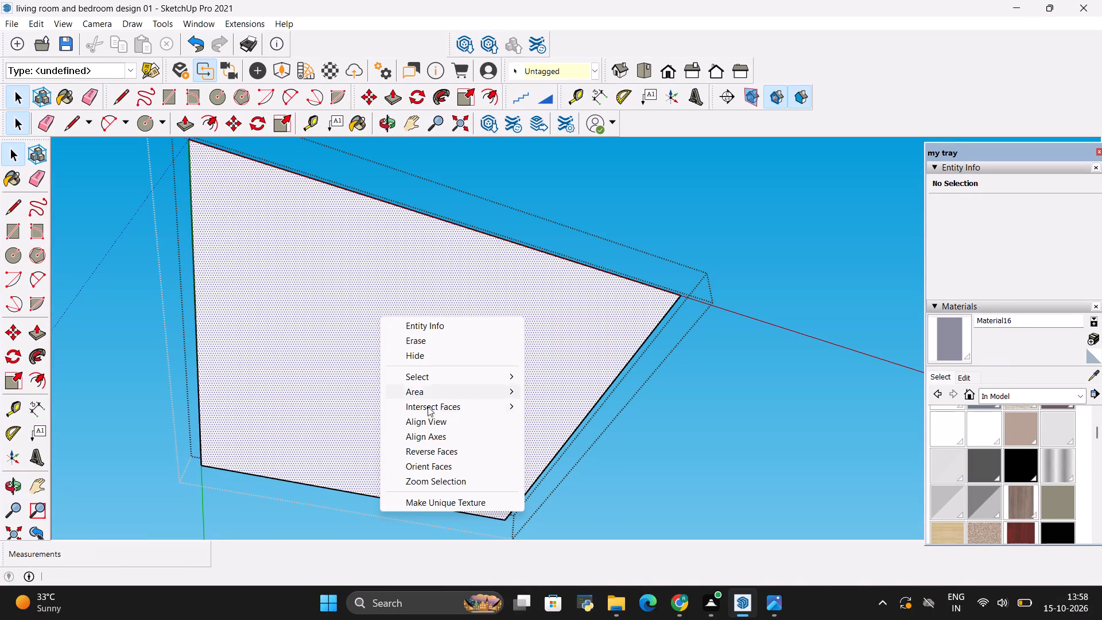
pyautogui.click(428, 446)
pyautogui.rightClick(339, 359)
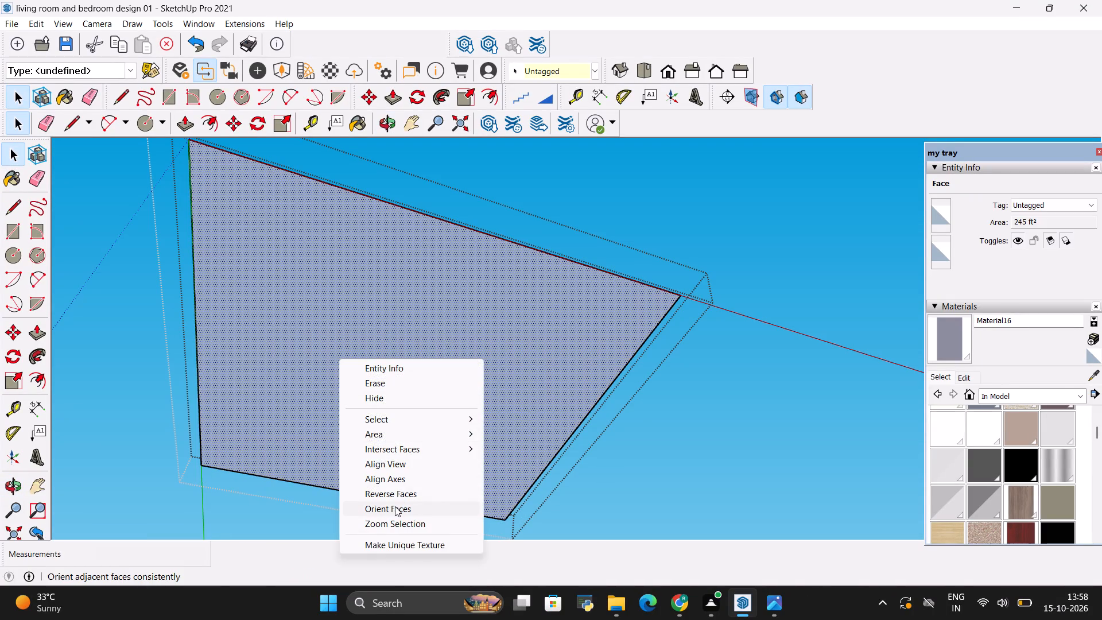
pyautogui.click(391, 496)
# Offset the ceiling panel's outline inward by 2' to form a border around the central rectangle.
pyautogui.scroll(-4, 370, 440)
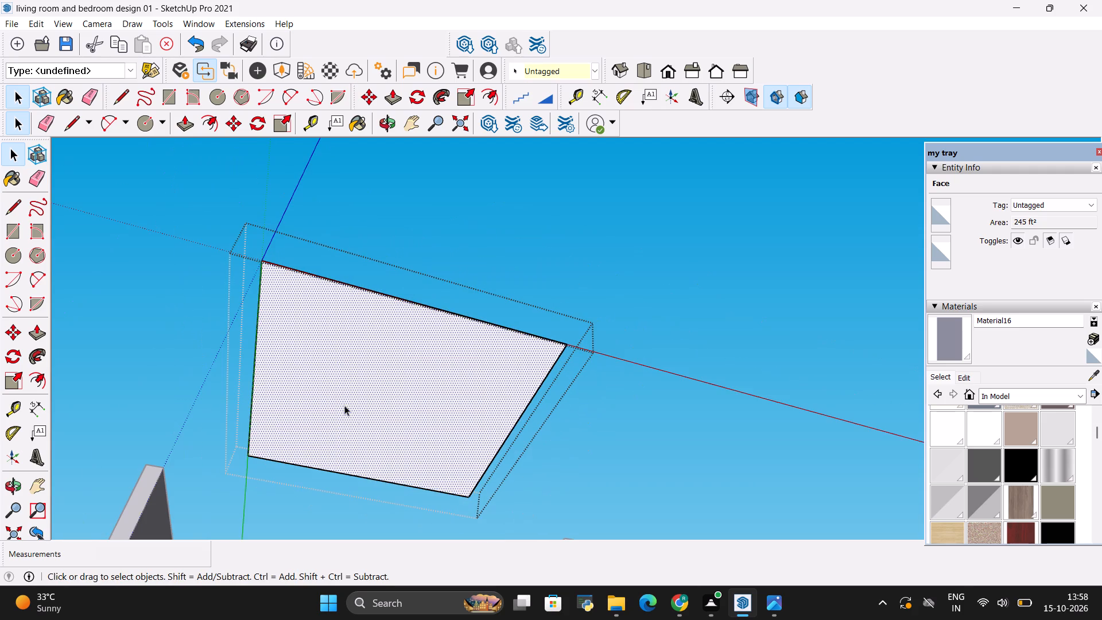
pyautogui.click(491, 92)
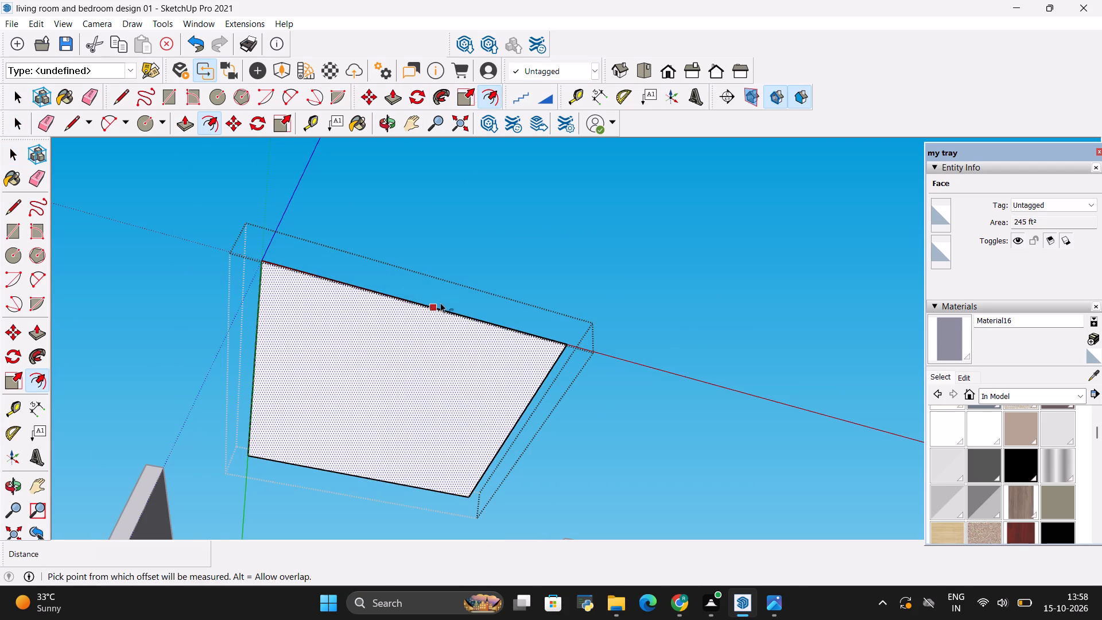
pyautogui.click(437, 322)
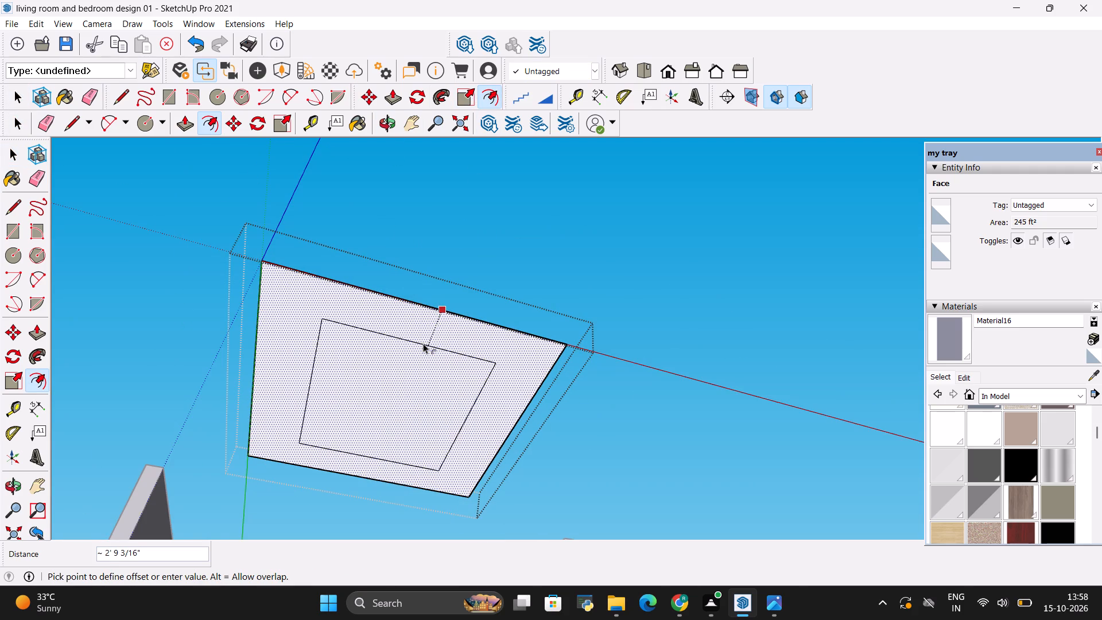
pyautogui.press('BackSpace')
pyautogui.write("2'")
pyautogui.press('Return')
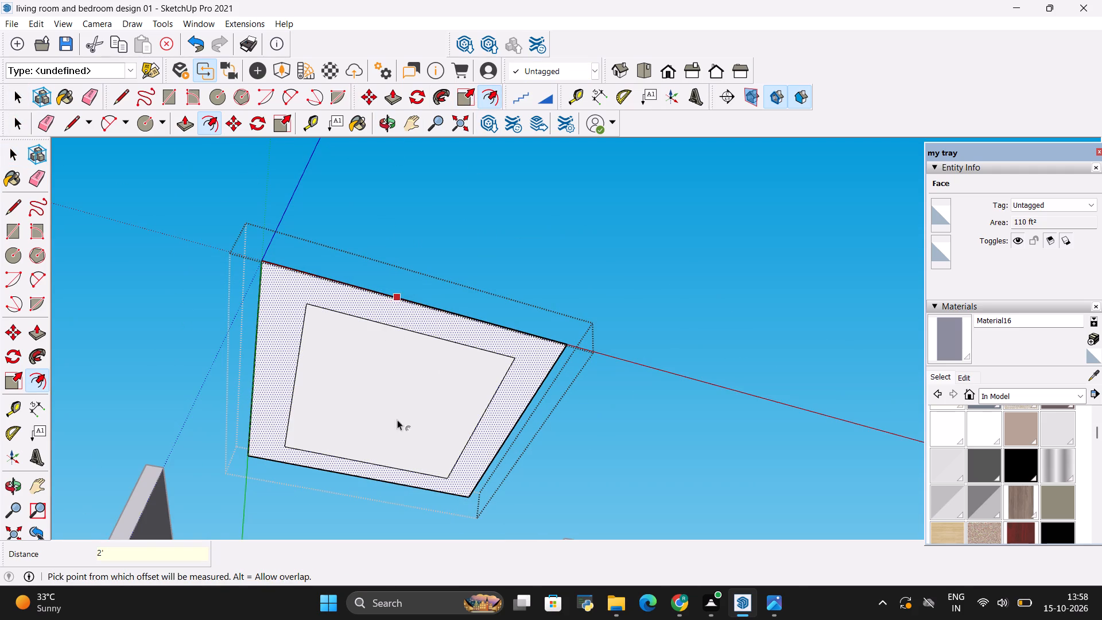
pyautogui.press('space')
pyautogui.click(196, 381)
# Reopen the ceiling group and extrude the border face downward by 6" around the recessed centre.
pyautogui.moveTo(376, 343); pyautogui.dragTo(347, 348, button='middle')
pyautogui.doubleClick(356, 349)
pyautogui.scroll(2, 746, 365)
pyautogui.scroll(3, 561, 385)
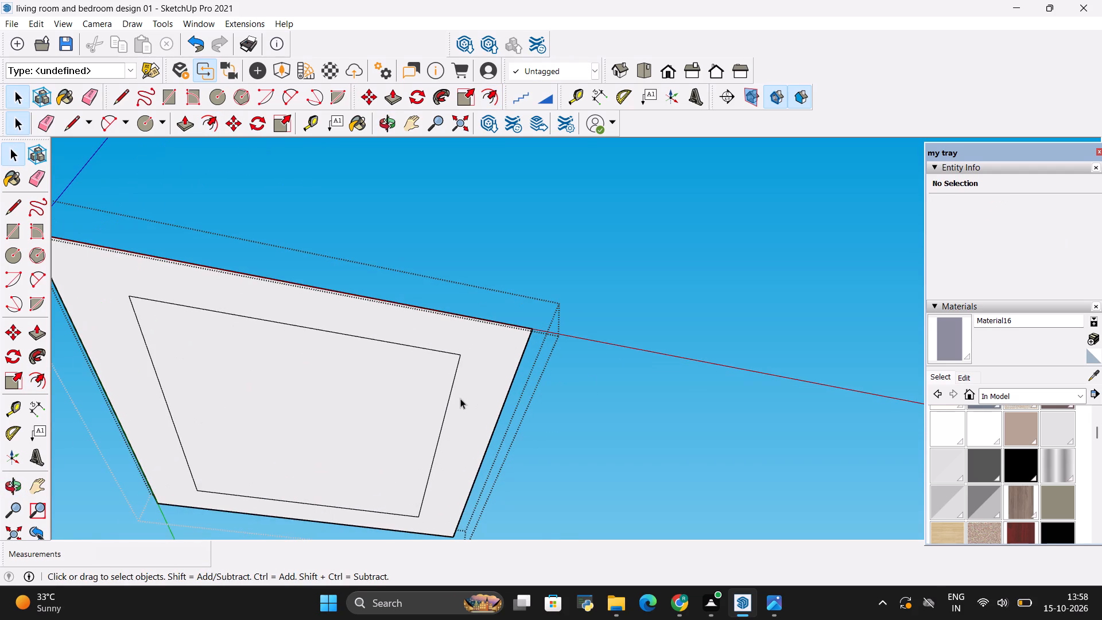
pyautogui.press('p')
pyautogui.click(460, 398)
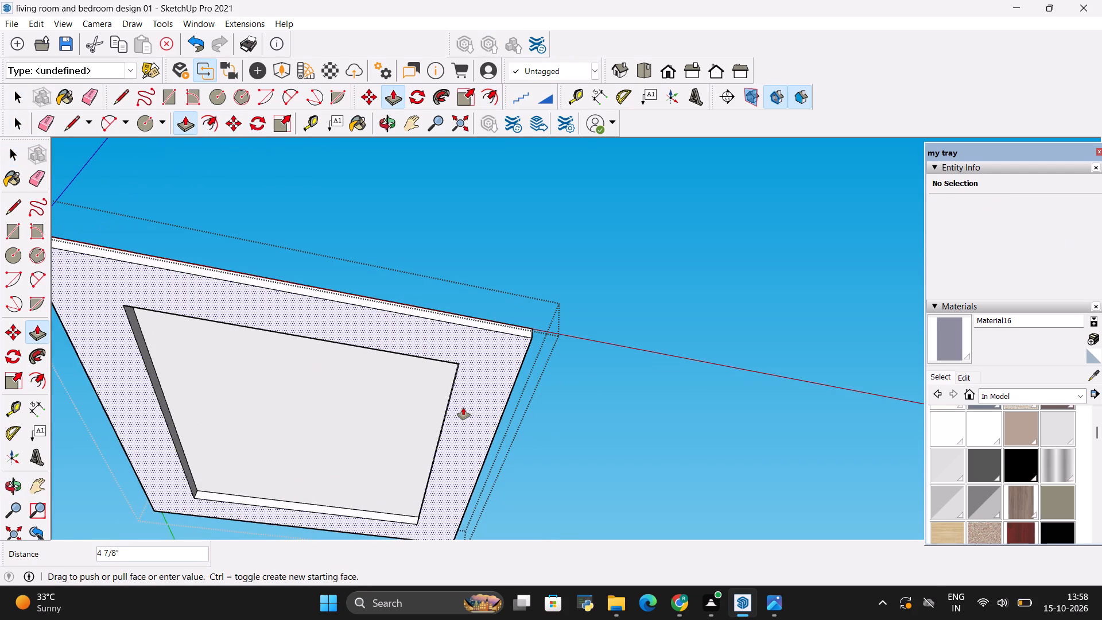
pyautogui.press('BackSpace')
pyautogui.press('6')
pyautogui.hotkey('shift', '"')
pyautogui.press('Return')
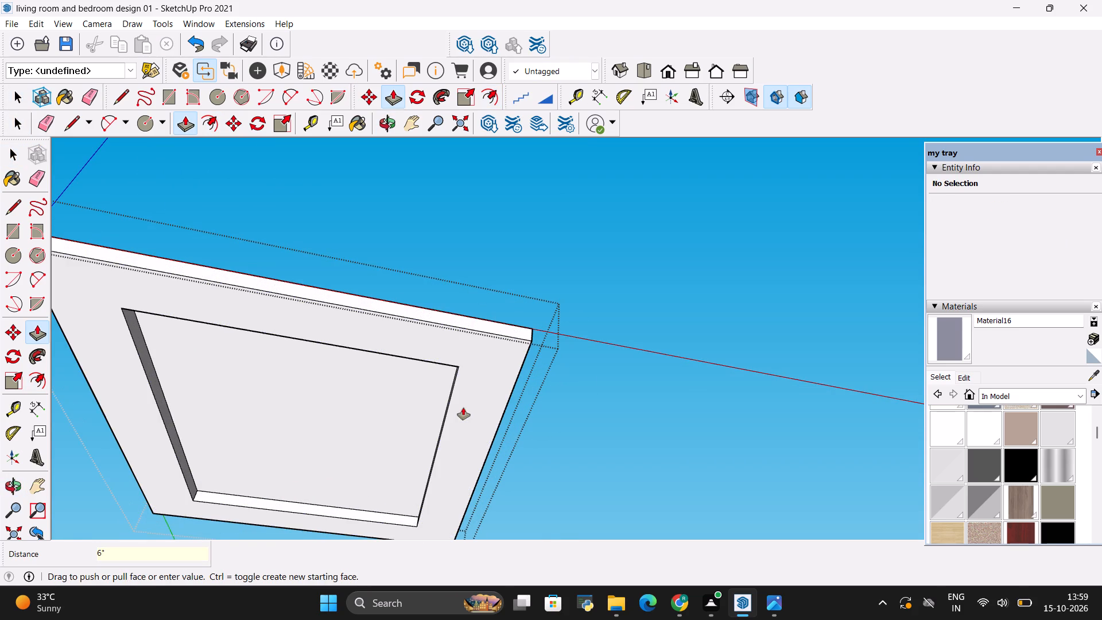
pyautogui.press('space')
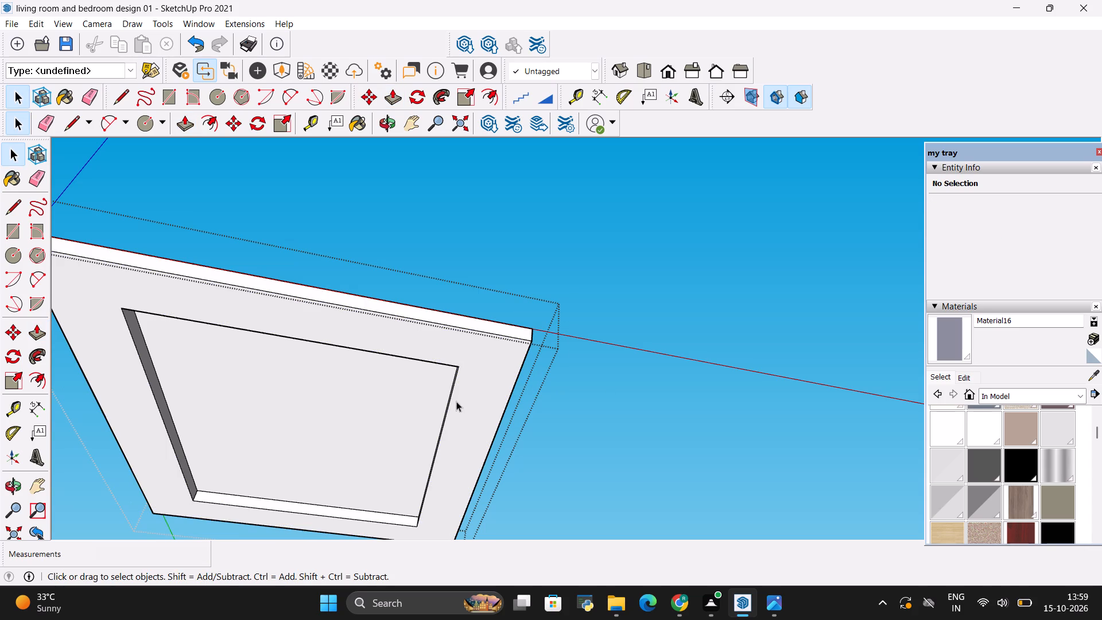
# Create a new material from the reddish-brown texture image 239afed26f4bfc430424e24037357efa in the all materials folder.
pyautogui.click(456, 401)
pyautogui.scroll(-13, 373, 425)
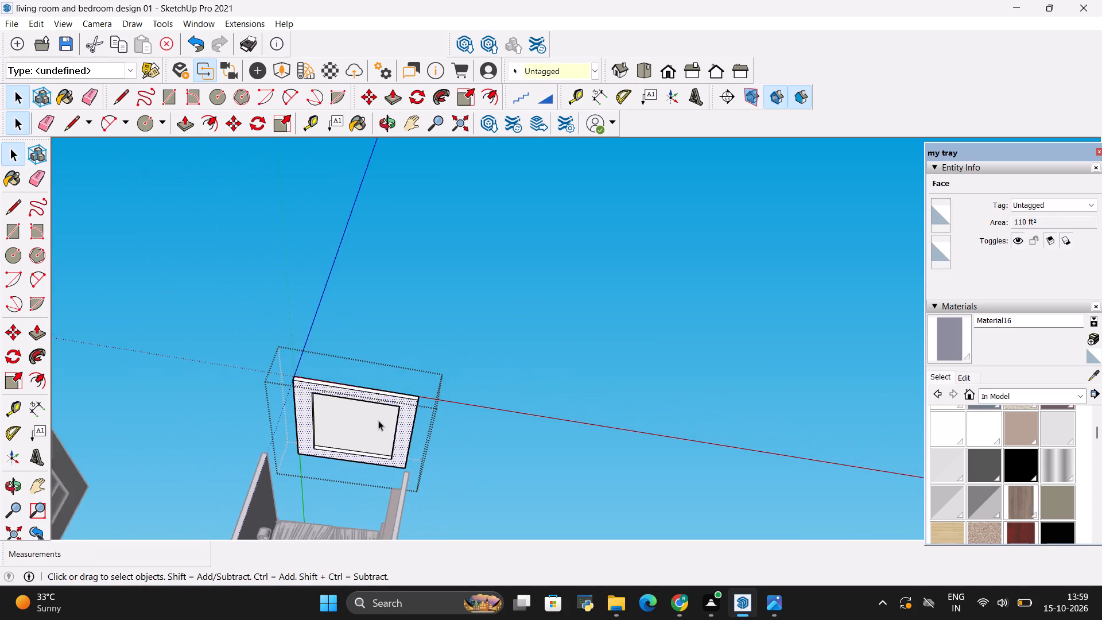
pyautogui.scroll(-6, 378, 420)
pyautogui.scroll(18, 358, 447)
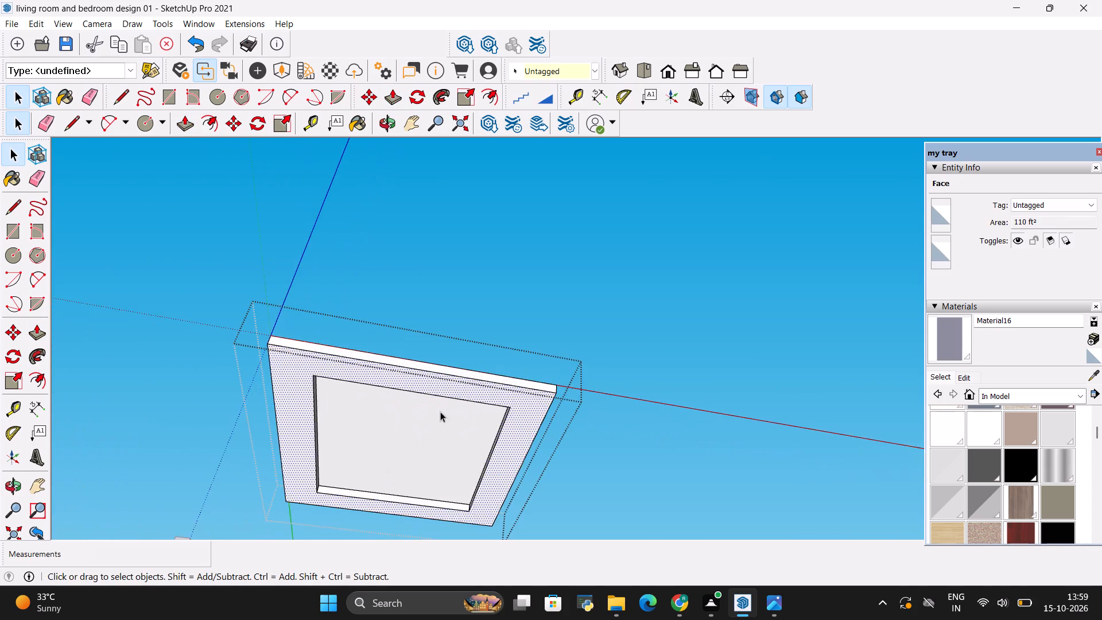
pyautogui.scroll(-4, 453, 404)
pyautogui.click(1089, 336)
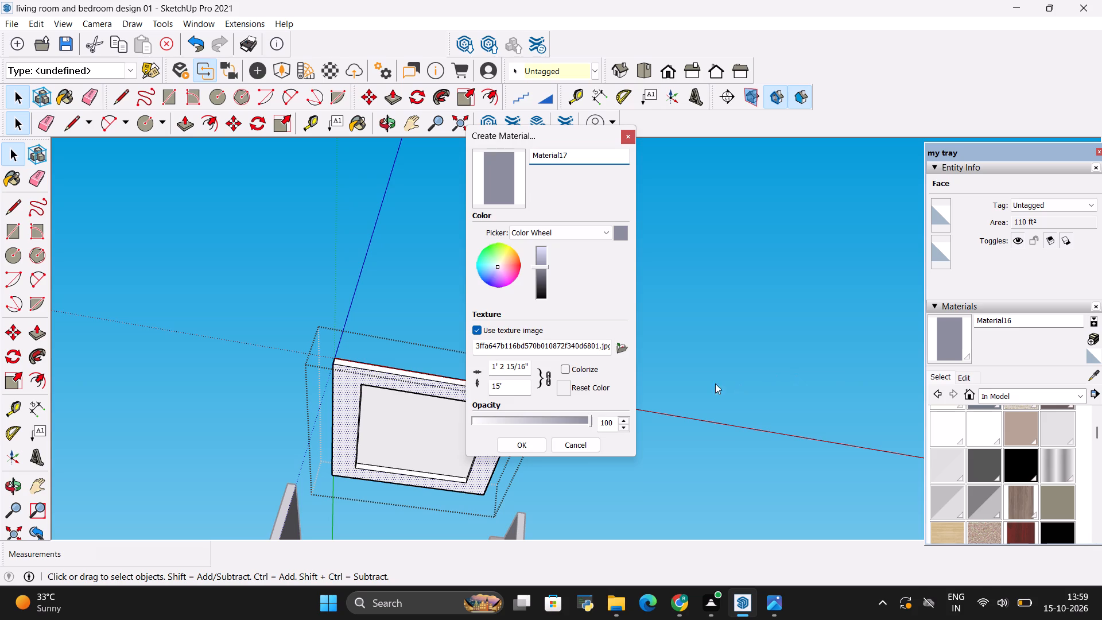
pyautogui.click(626, 350)
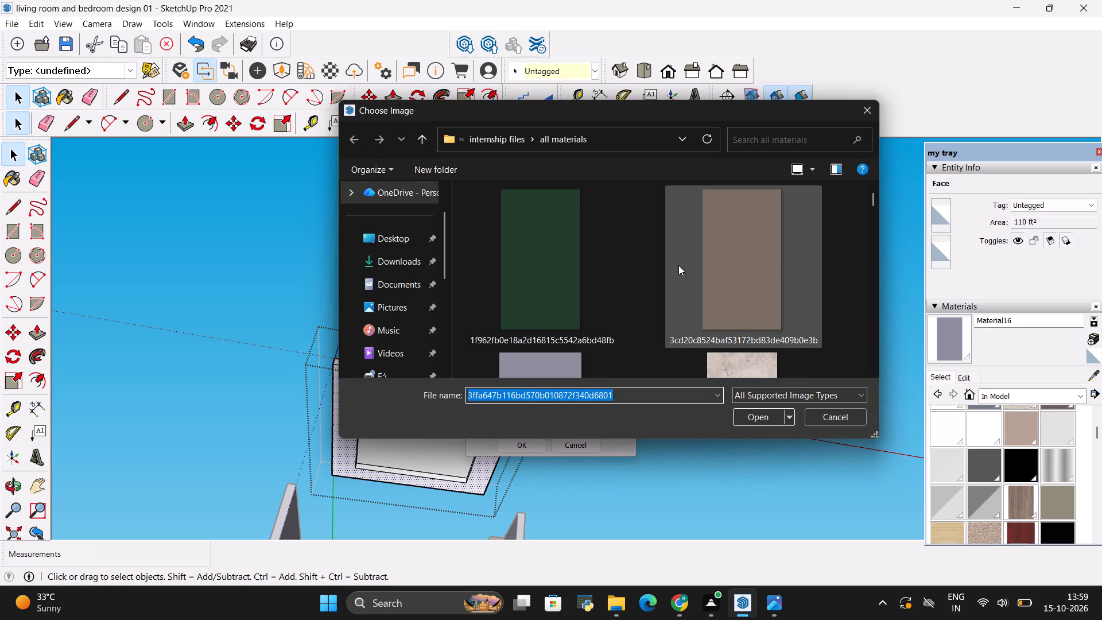
pyautogui.scroll(-2, 674, 248)
pyautogui.scroll(1, 647, 247)
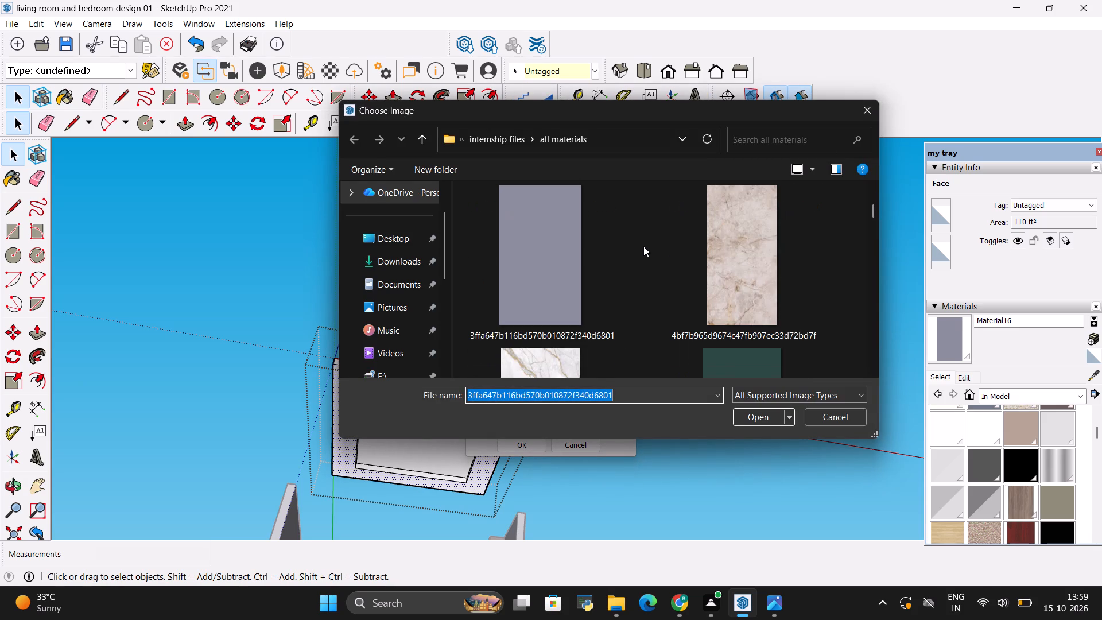
pyautogui.scroll(-5, 610, 243)
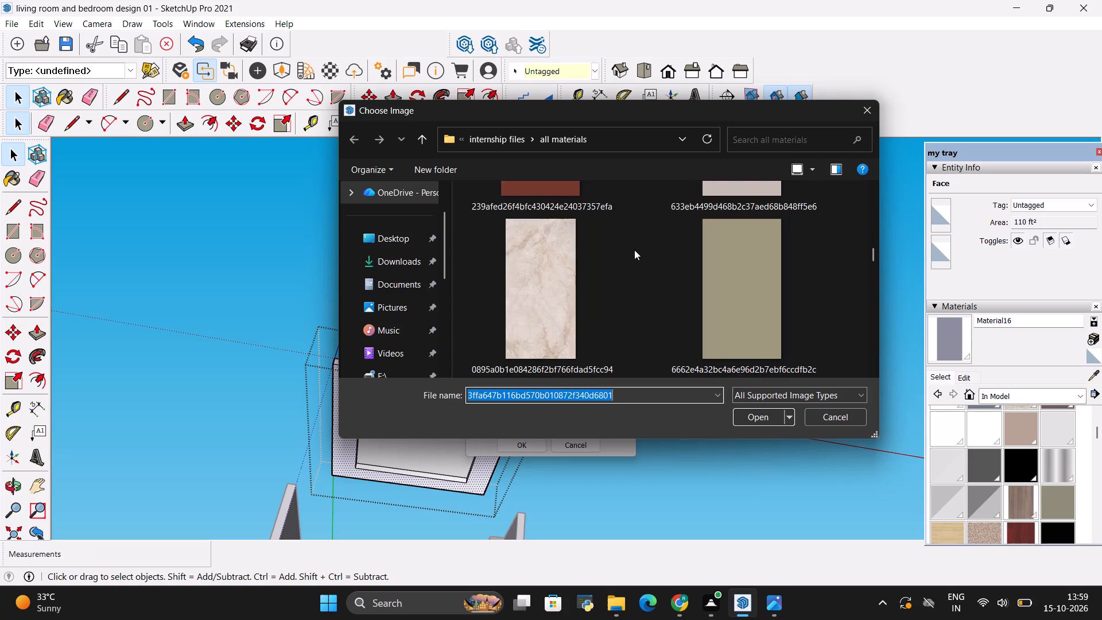
pyautogui.scroll(-3, 634, 250)
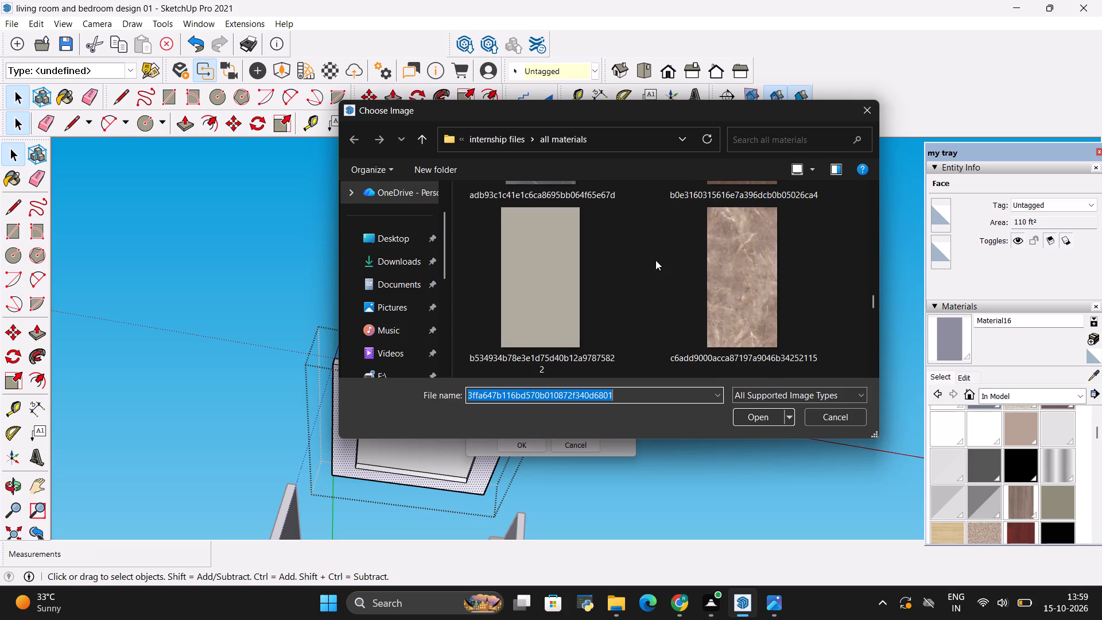
pyautogui.scroll(5, 655, 260)
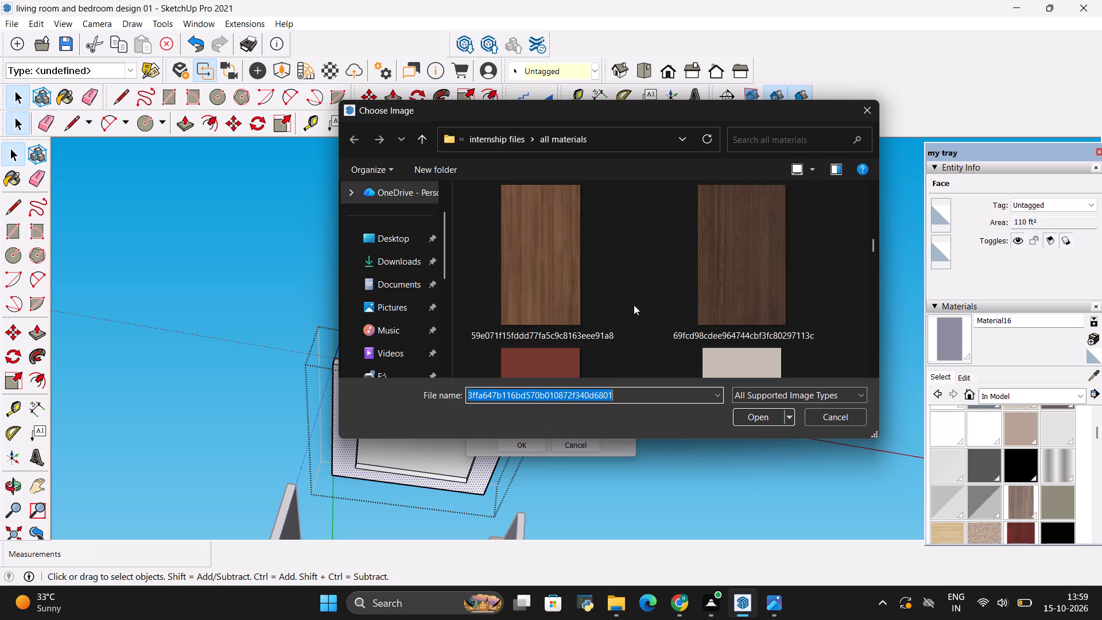
pyautogui.click(575, 359)
pyautogui.click(752, 414)
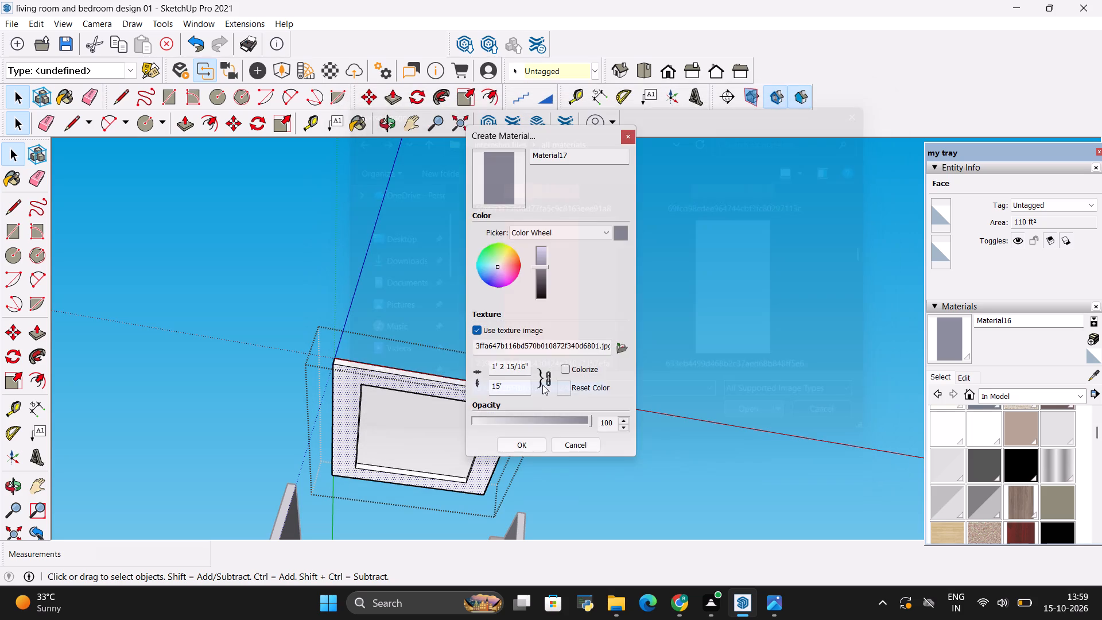
pyautogui.click(525, 433)
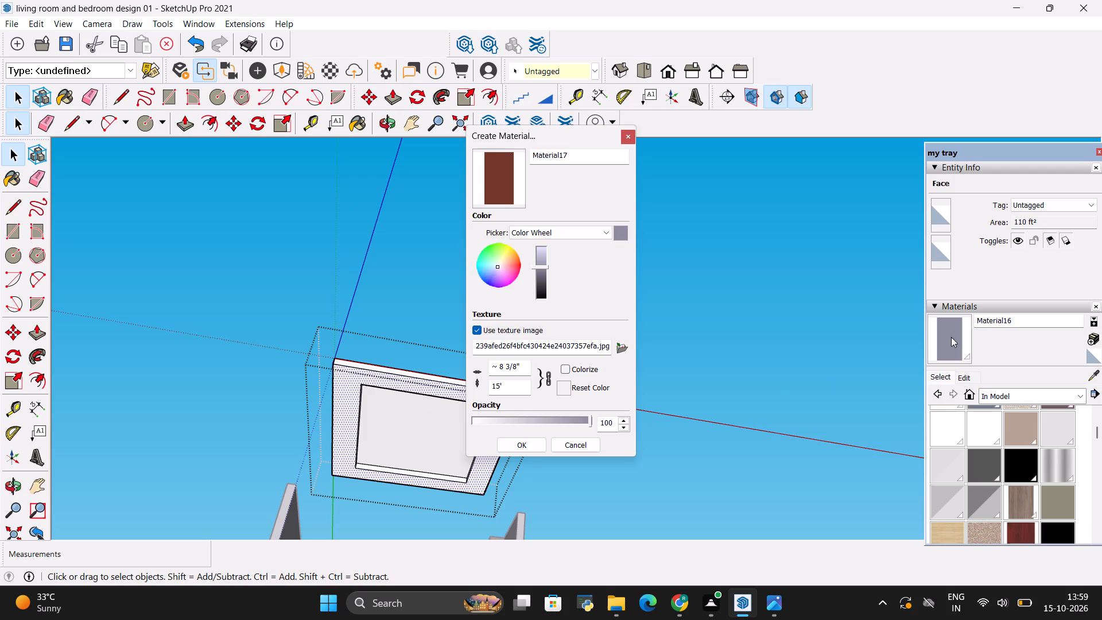
pyautogui.click(514, 448)
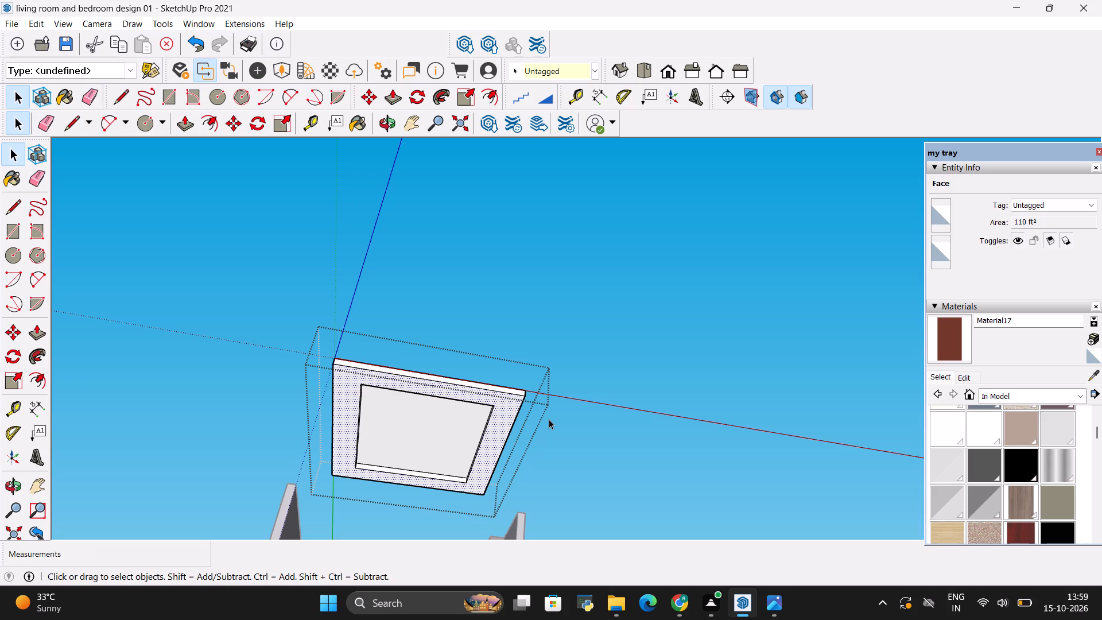
# Paint the underside of the ceiling's border with the new reddish-brown material.
pyautogui.click(944, 327)
pyautogui.scroll(3, 517, 410)
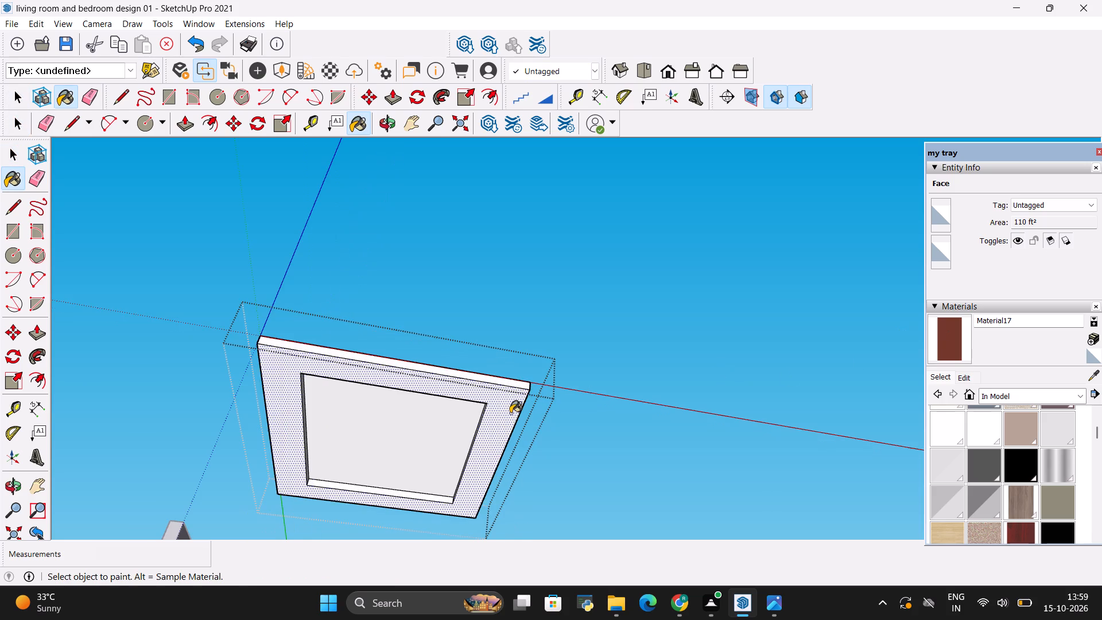
pyautogui.click(510, 413)
# Paint two adjoining inner side faces of the ceiling recess with the same reddish-brown material.
pyautogui.scroll(-3, 619, 349)
pyautogui.scroll(7, 349, 442)
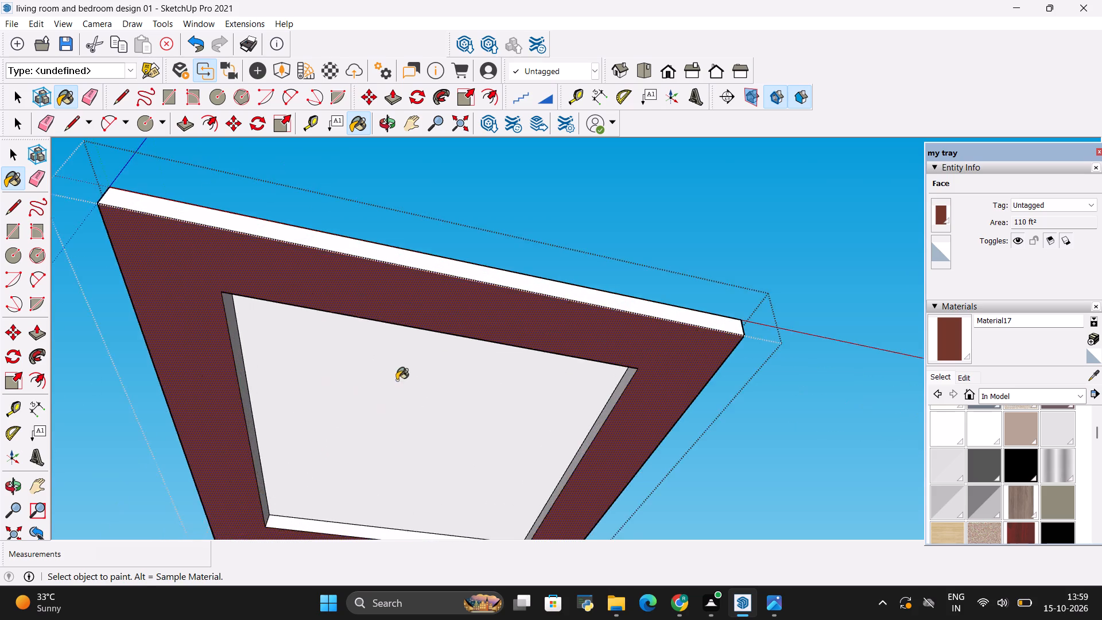
pyautogui.moveTo(496, 441); pyautogui.dragTo(511, 335, button='middle')
pyautogui.scroll(1, 496, 441)
pyautogui.scroll(-9, 511, 336)
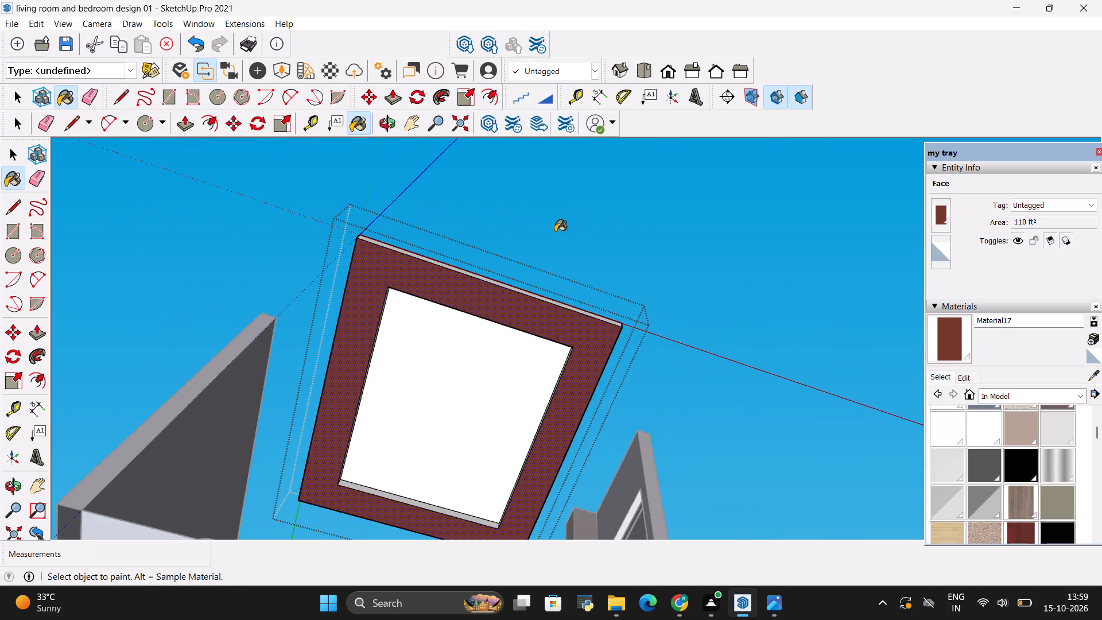
pyautogui.moveTo(555, 231); pyautogui.dragTo(593, 443, button='middle')
pyautogui.scroll(-4, 505, 312)
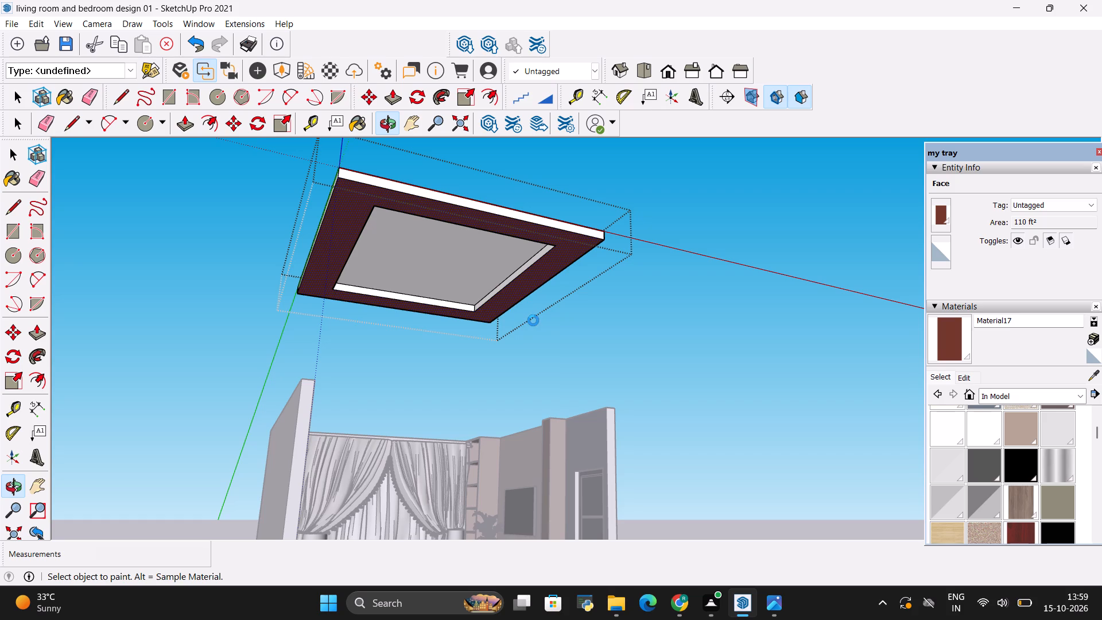
pyautogui.scroll(4, 389, 278)
pyautogui.scroll(4, 424, 243)
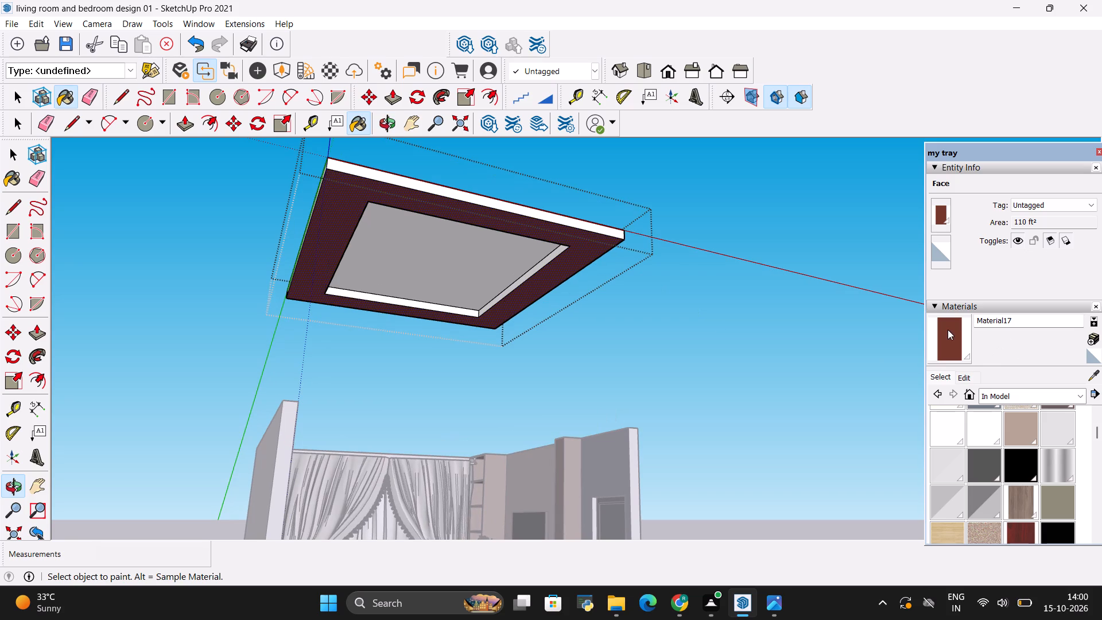
pyautogui.click(947, 330)
pyautogui.scroll(16, 337, 231)
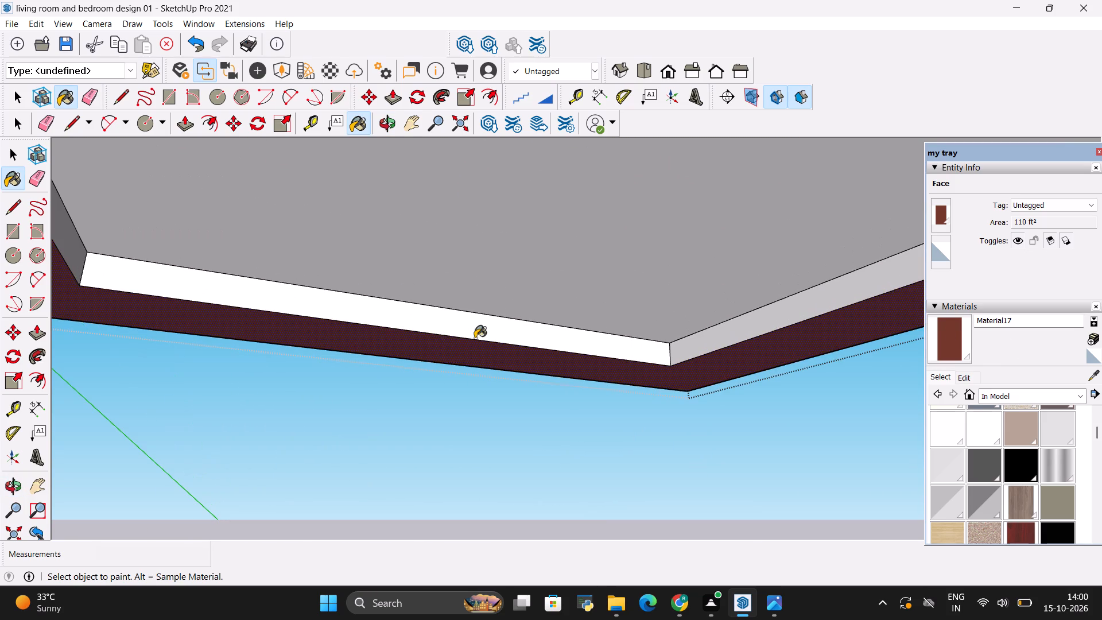
pyautogui.click(479, 333)
pyautogui.click(688, 347)
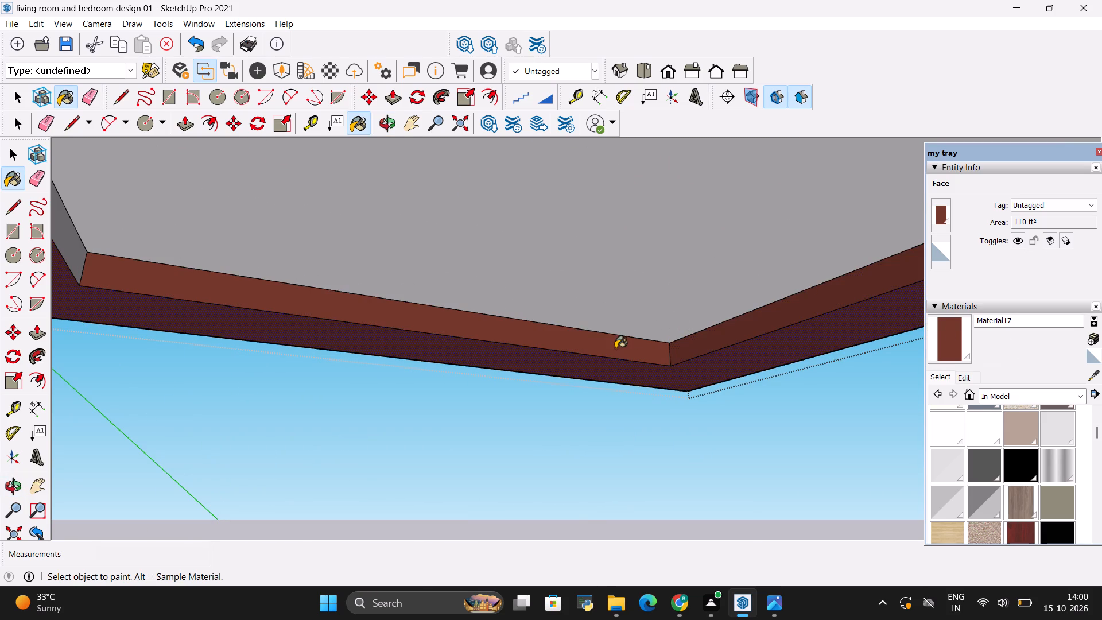
# Paint the two remaining inner side faces of the ceiling recess with the reddish-brown material.
pyautogui.scroll(-10, 586, 340)
pyautogui.scroll(-10, 544, 300)
pyautogui.moveTo(721, 243); pyautogui.dragTo(686, 232, button='middle')
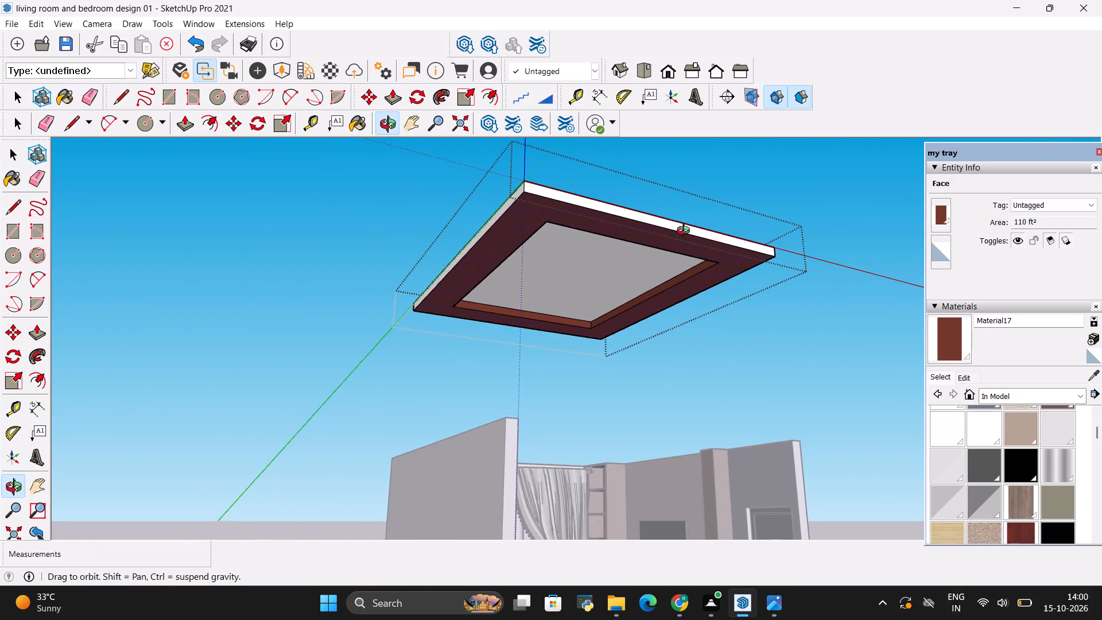
pyautogui.moveTo(686, 232); pyautogui.dragTo(220, 300, button='middle')
pyautogui.moveTo(478, 300); pyautogui.dragTo(337, 231, button='middle')
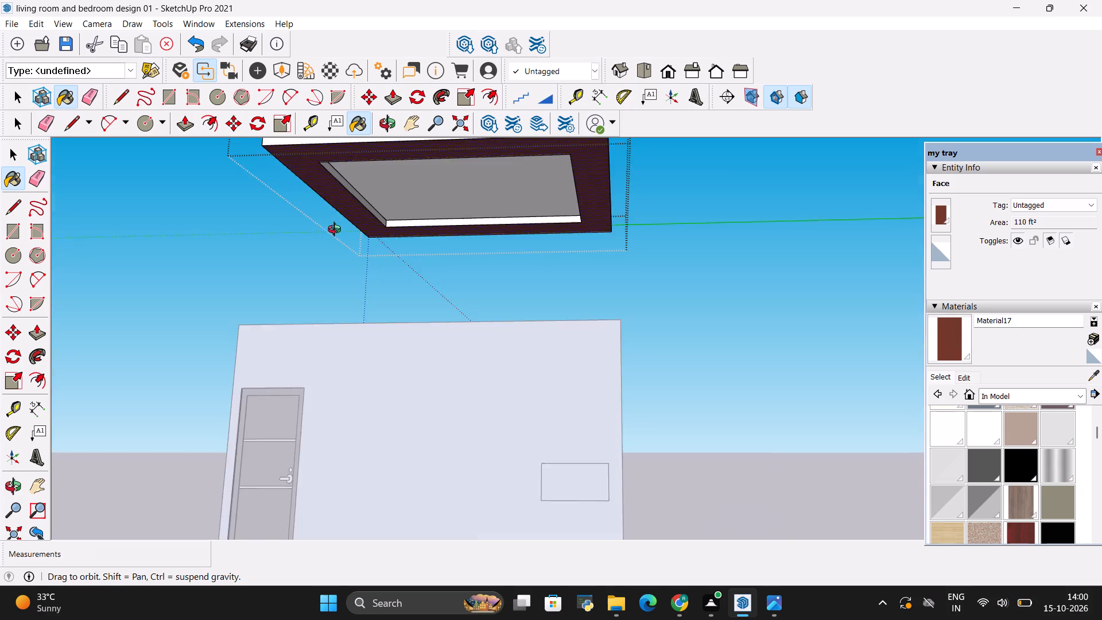
pyautogui.moveTo(337, 231); pyautogui.dragTo(282, 239, button='middle')
pyautogui.scroll(11, 288, 247)
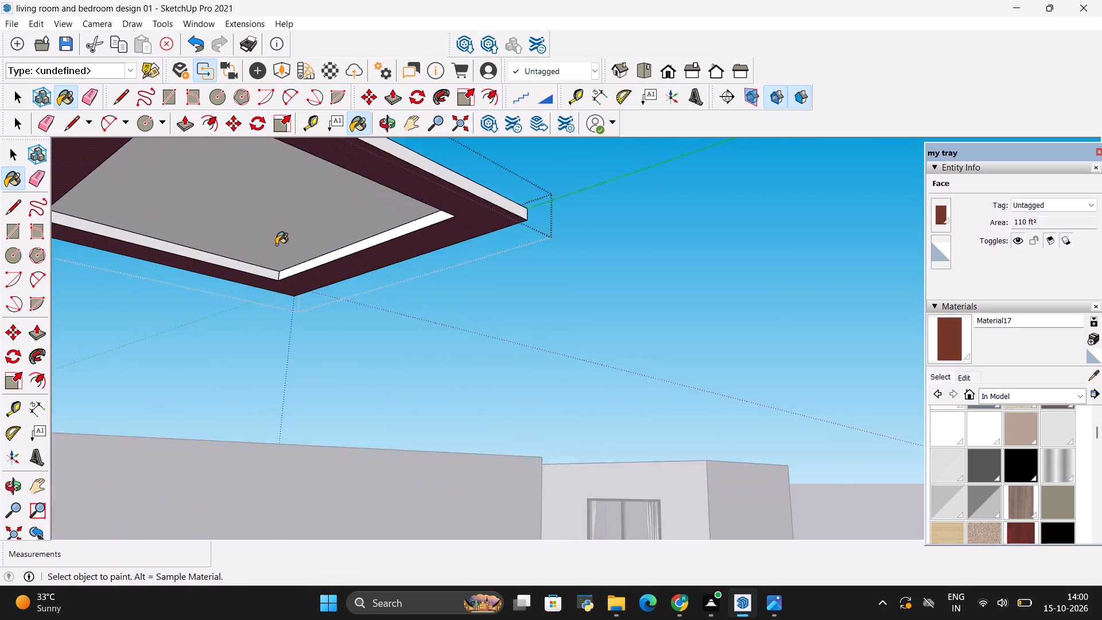
pyautogui.scroll(1, 276, 245)
pyautogui.scroll(7, 331, 257)
pyautogui.click(285, 294)
pyautogui.click(230, 294)
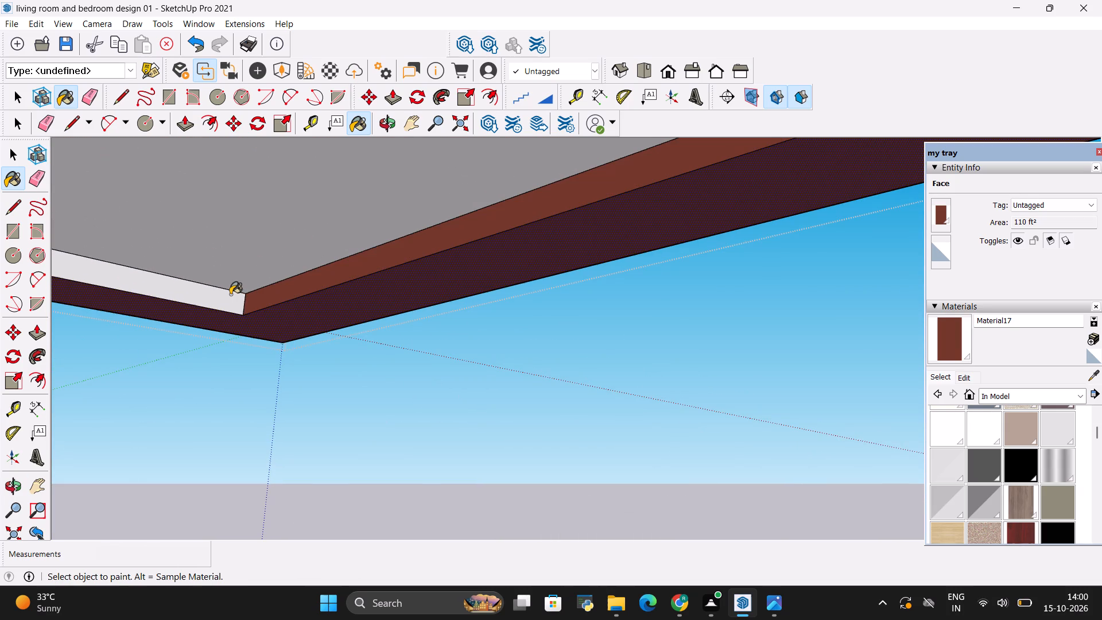
# Stop painting and leave the ceiling group's editing context.
pyautogui.press('space')
pyautogui.click(523, 348)
pyautogui.click(523, 348)
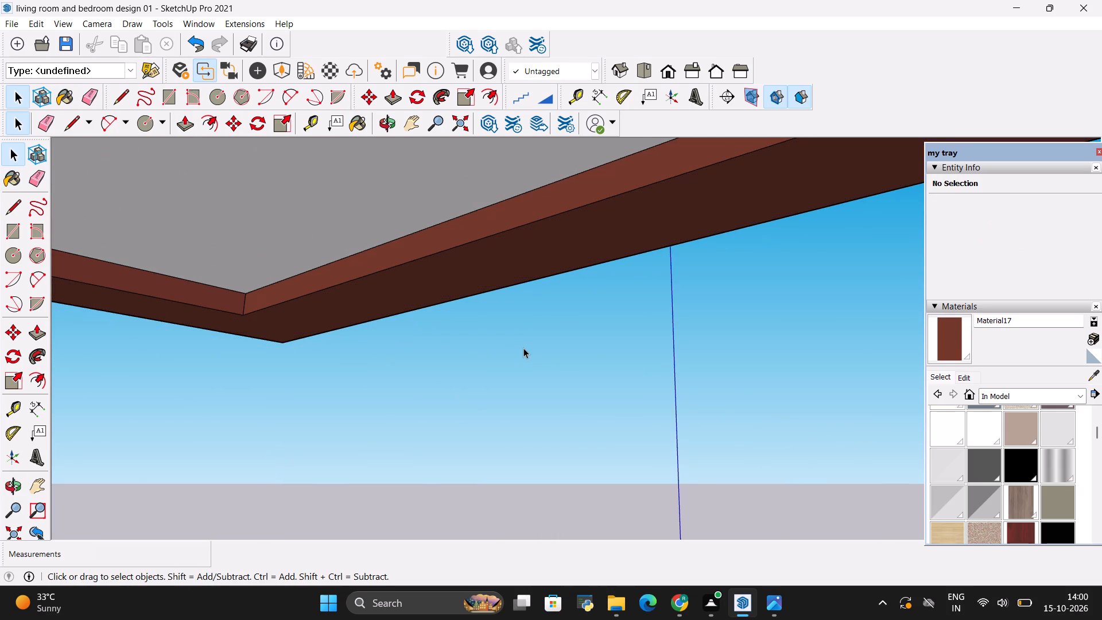
pyautogui.click(523, 348)
# Move the raised ceiling group 9' 4 1/4" straight down onto the living room walls, seating its lower front corner on the wall's inner top corner.
pyautogui.scroll(-10, 523, 346)
pyautogui.moveTo(186, 274); pyautogui.dragTo(261, 315, button='middle')
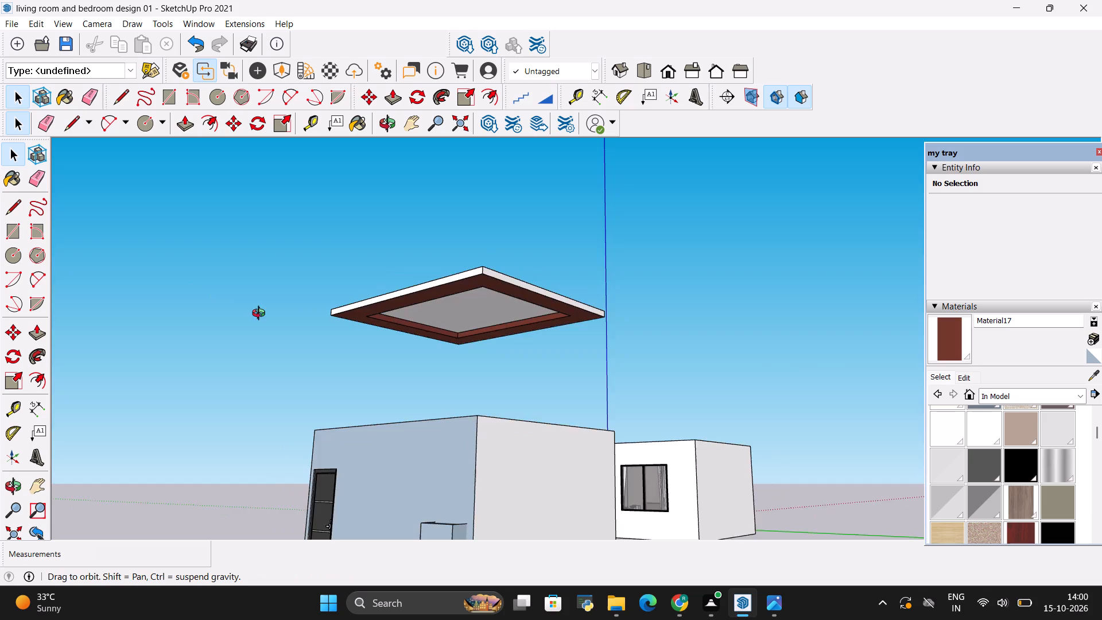
pyautogui.moveTo(261, 315); pyautogui.dragTo(471, 377, button='middle')
pyautogui.scroll(1, 473, 375)
pyautogui.scroll(-9, 305, 297)
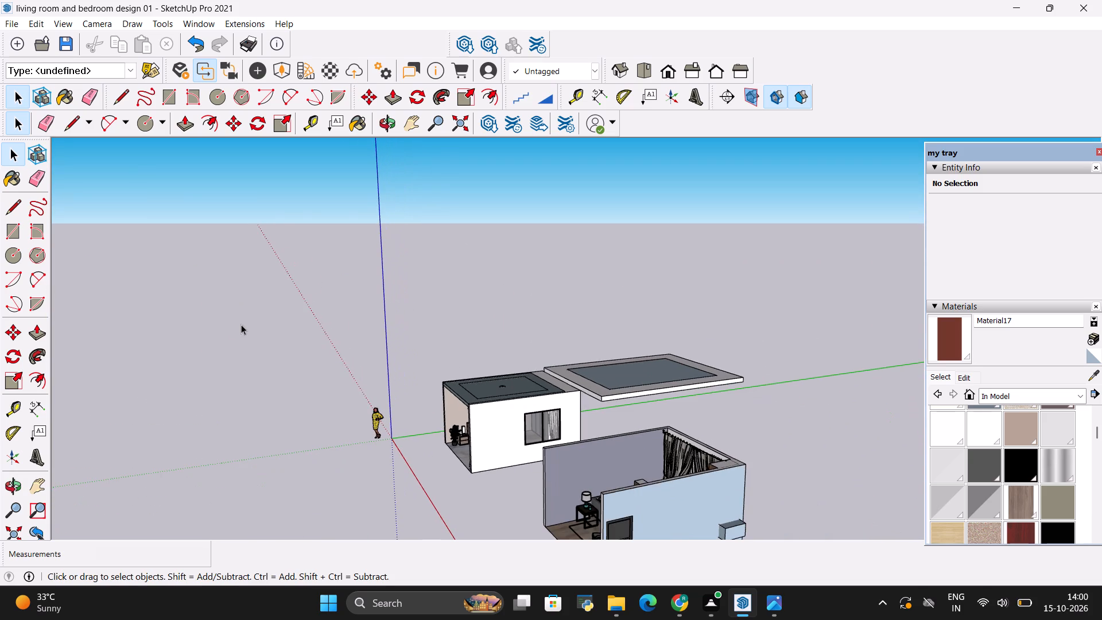
pyautogui.moveTo(241, 324); pyautogui.dragTo(367, 393, button='middle')
pyautogui.scroll(-15, 228, 305)
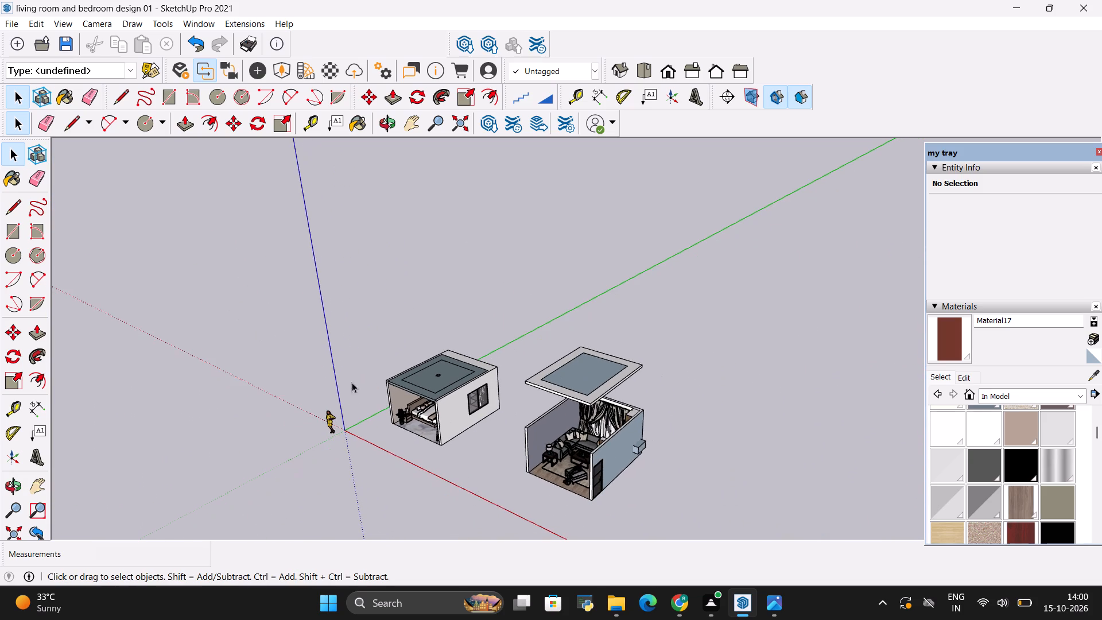
pyautogui.moveTo(485, 483); pyautogui.dragTo(673, 417, button='middle')
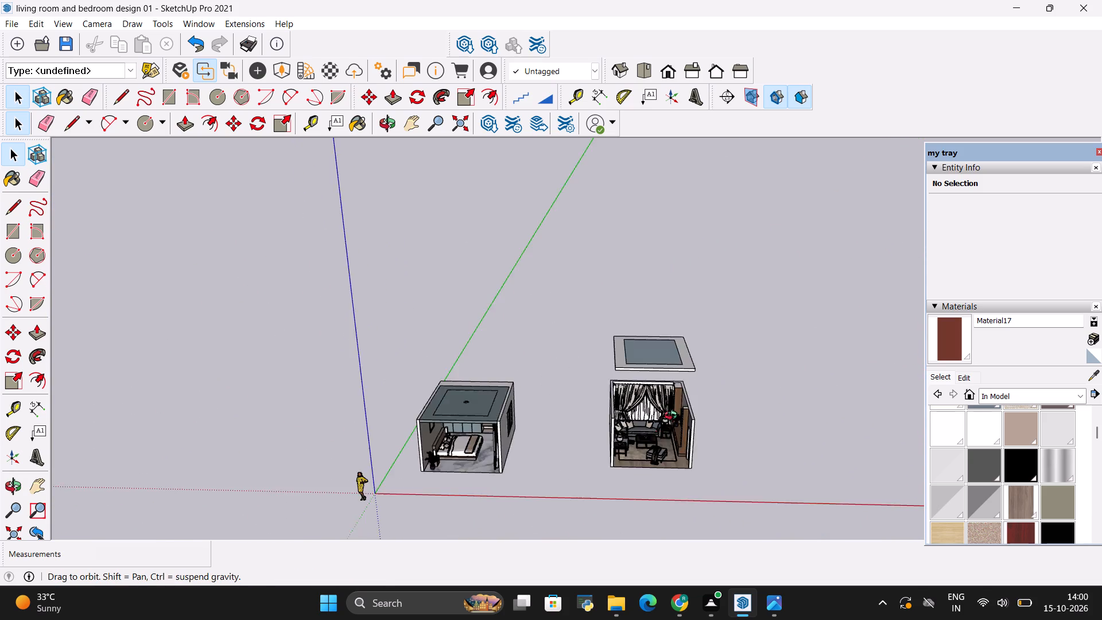
pyautogui.moveTo(673, 417); pyautogui.dragTo(678, 402, button='middle')
pyautogui.scroll(14, 712, 339)
pyautogui.moveTo(657, 307); pyautogui.dragTo(651, 436, button='middle')
pyautogui.press('space')
pyautogui.click(658, 350)
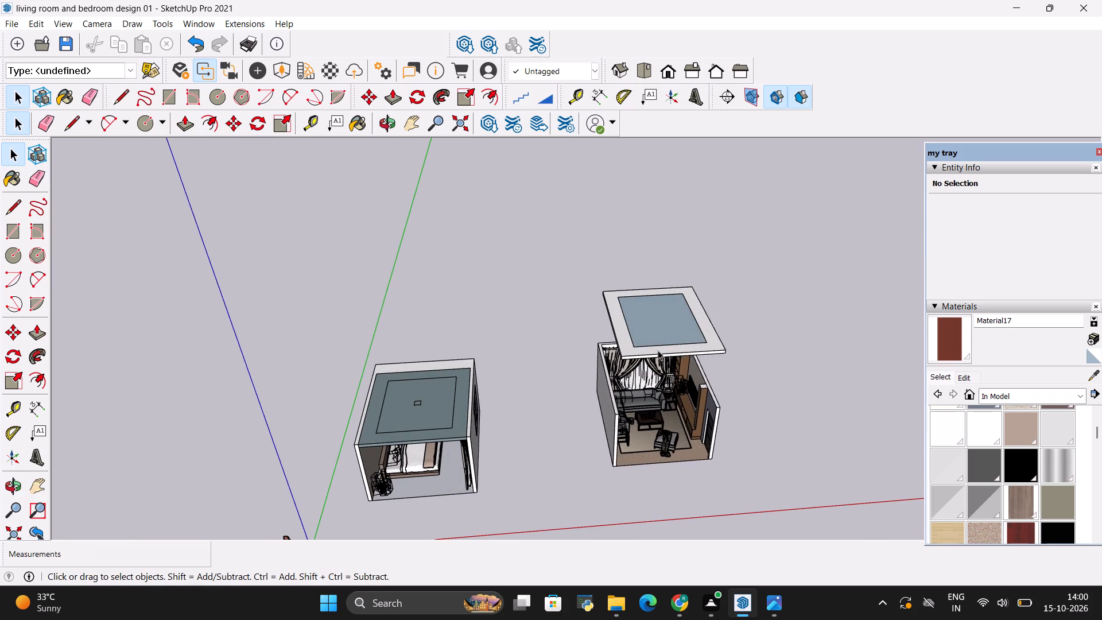
pyautogui.press('m')
pyautogui.scroll(2, 627, 372)
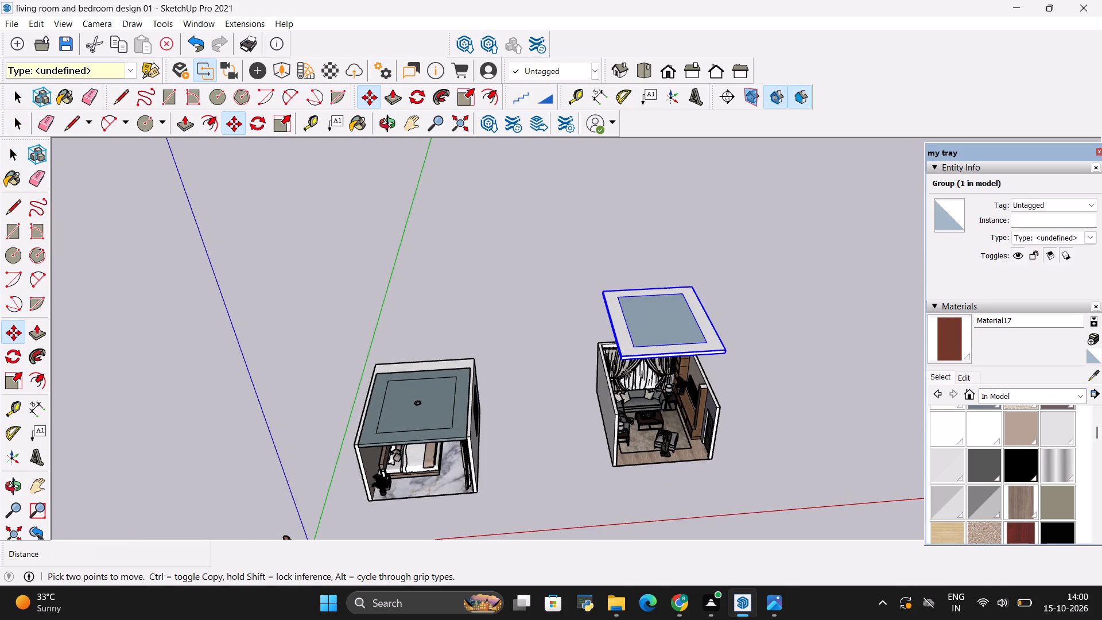
pyautogui.scroll(16, 627, 372)
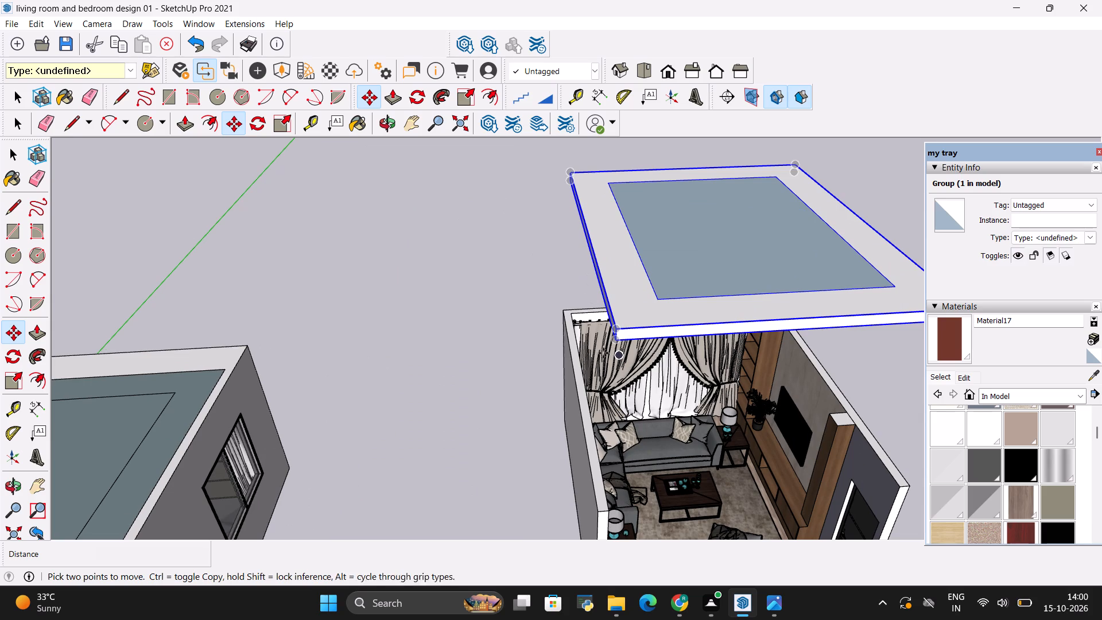
pyautogui.click(616, 341)
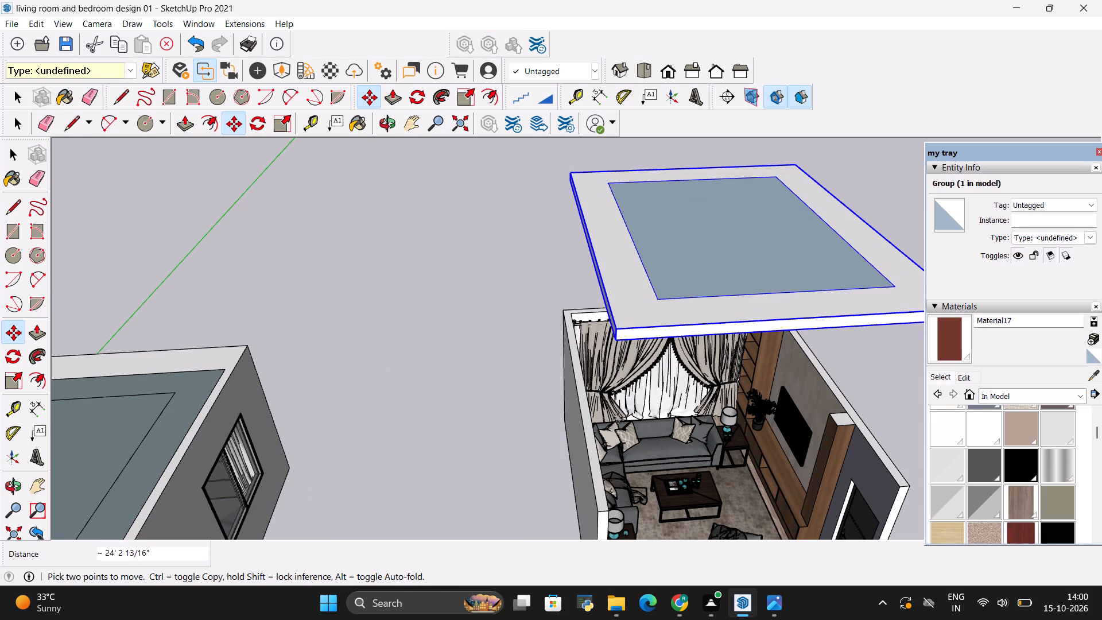
pyautogui.scroll(-10, 554, 281)
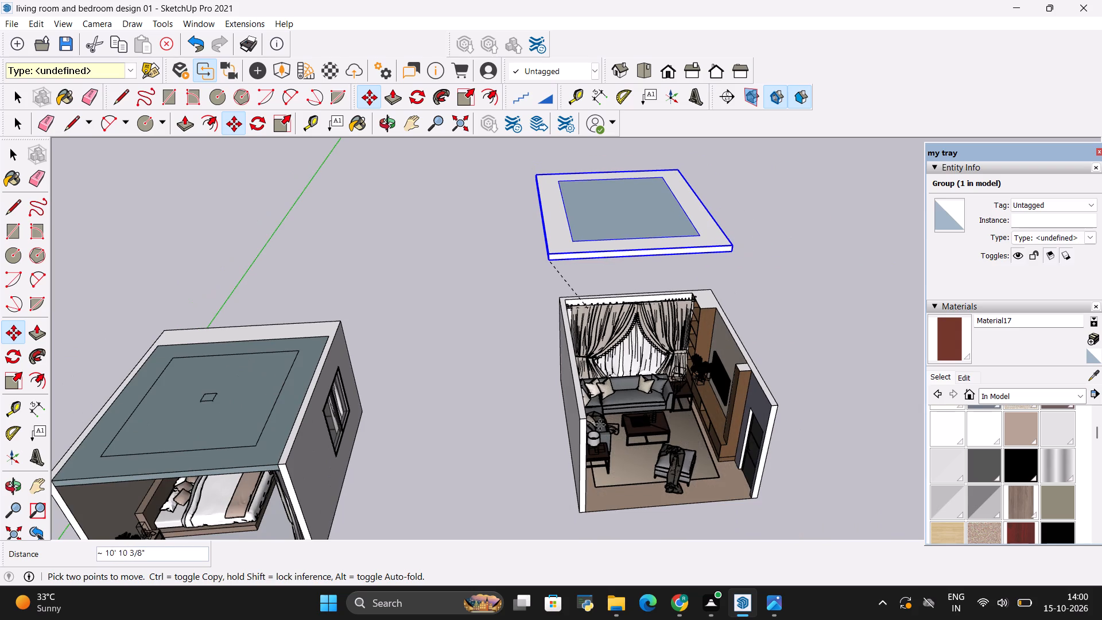
pyautogui.scroll(20, 596, 437)
pyautogui.scroll(4, 596, 437)
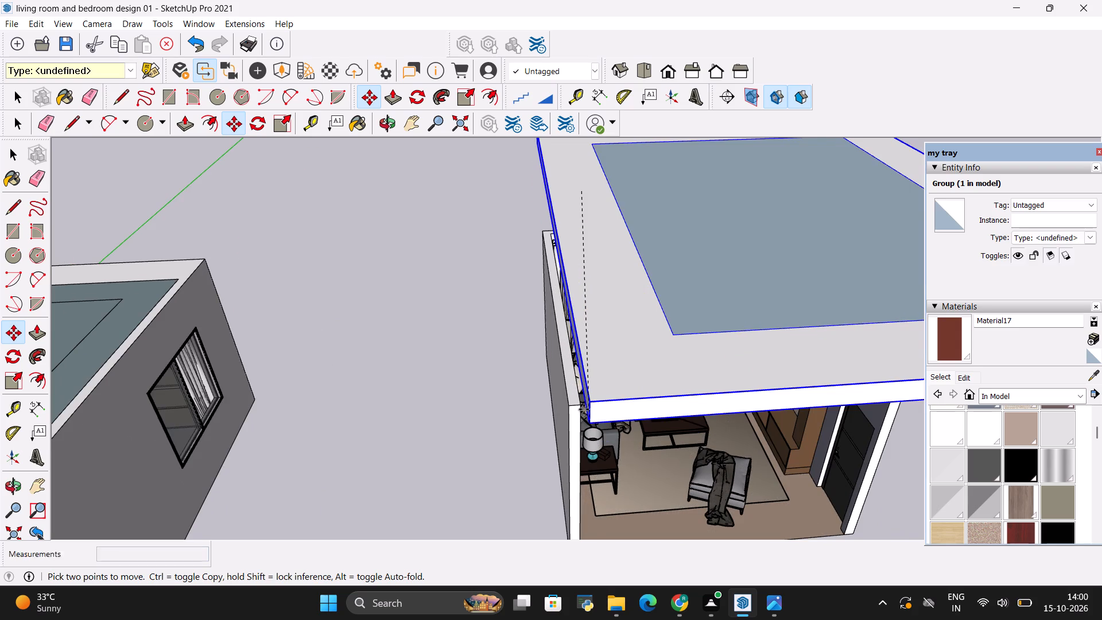
pyautogui.scroll(5, 584, 409)
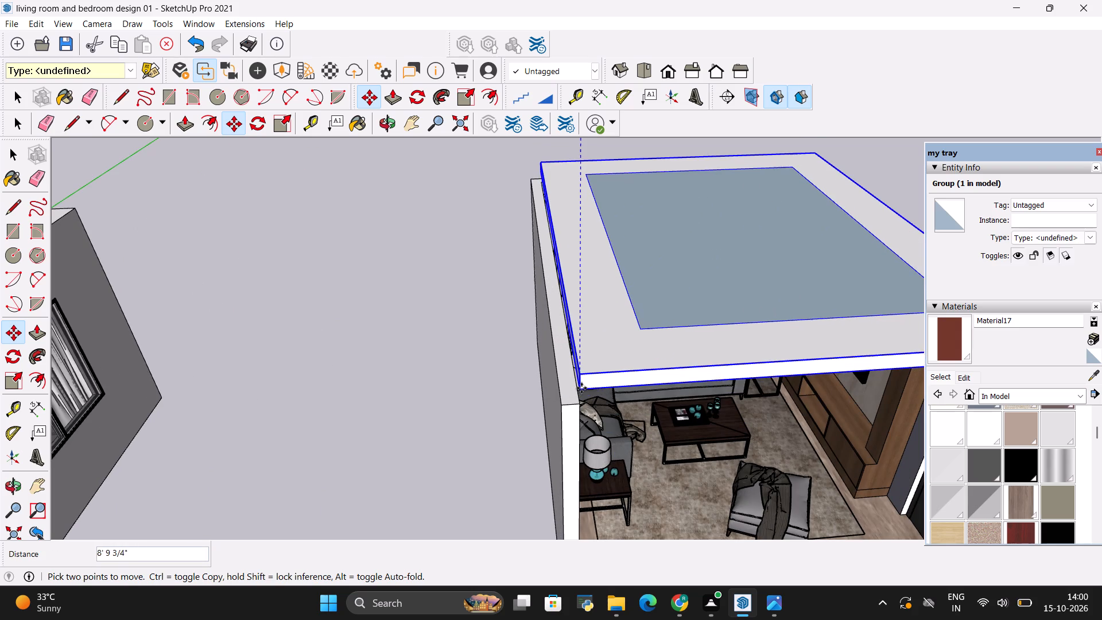
pyautogui.click(581, 407)
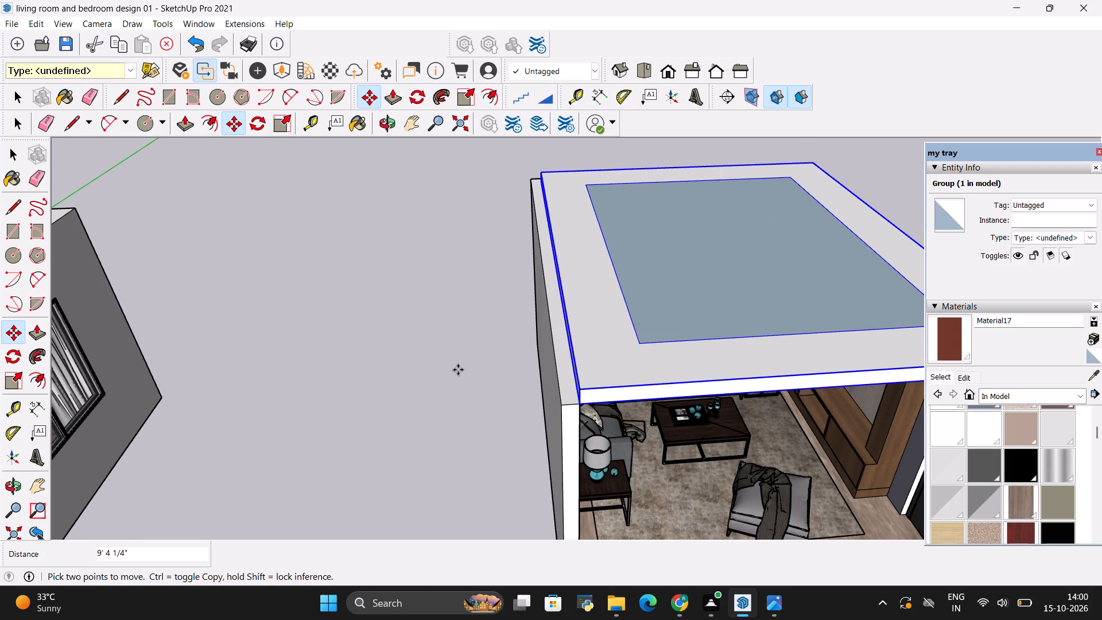
pyautogui.press('space')
pyautogui.click(458, 370)
# Examine the lowered ceiling and the furnished living room through the open front, from below and close up.
pyautogui.scroll(-10, 457, 358)
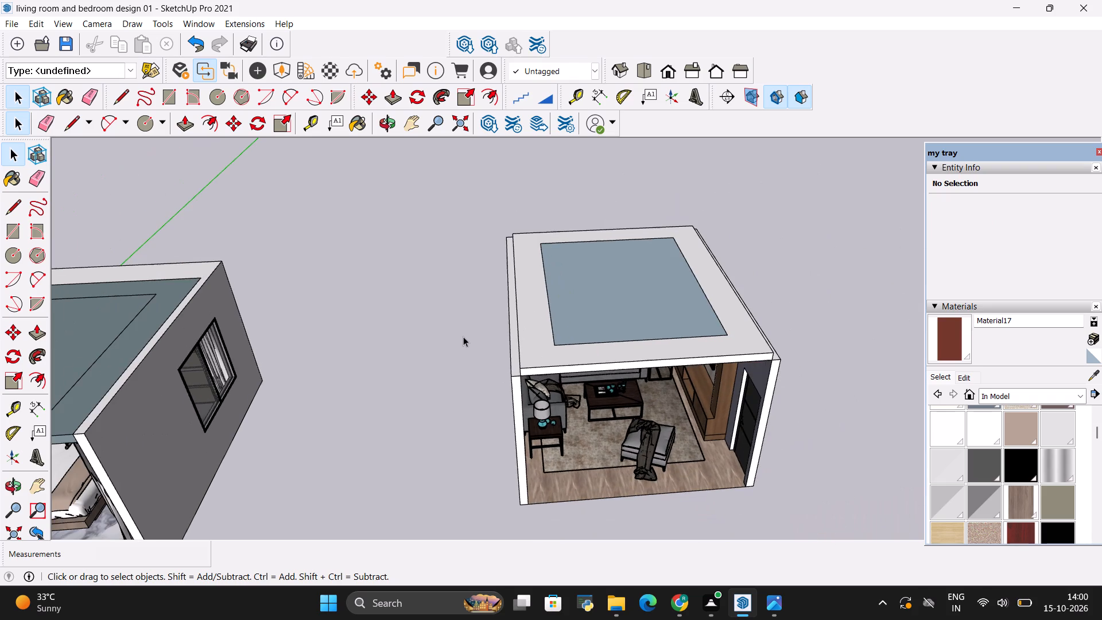
pyautogui.moveTo(464, 424); pyautogui.dragTo(401, 196, button='middle')
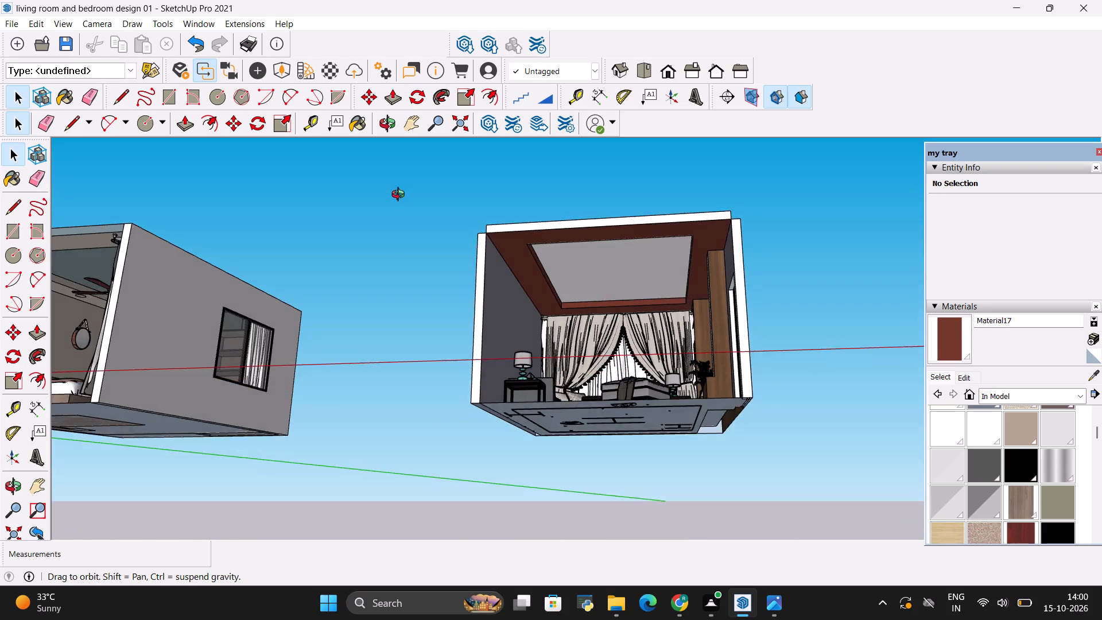
pyautogui.moveTo(401, 196); pyautogui.dragTo(447, 189, button='middle')
pyautogui.scroll(8, 614, 226)
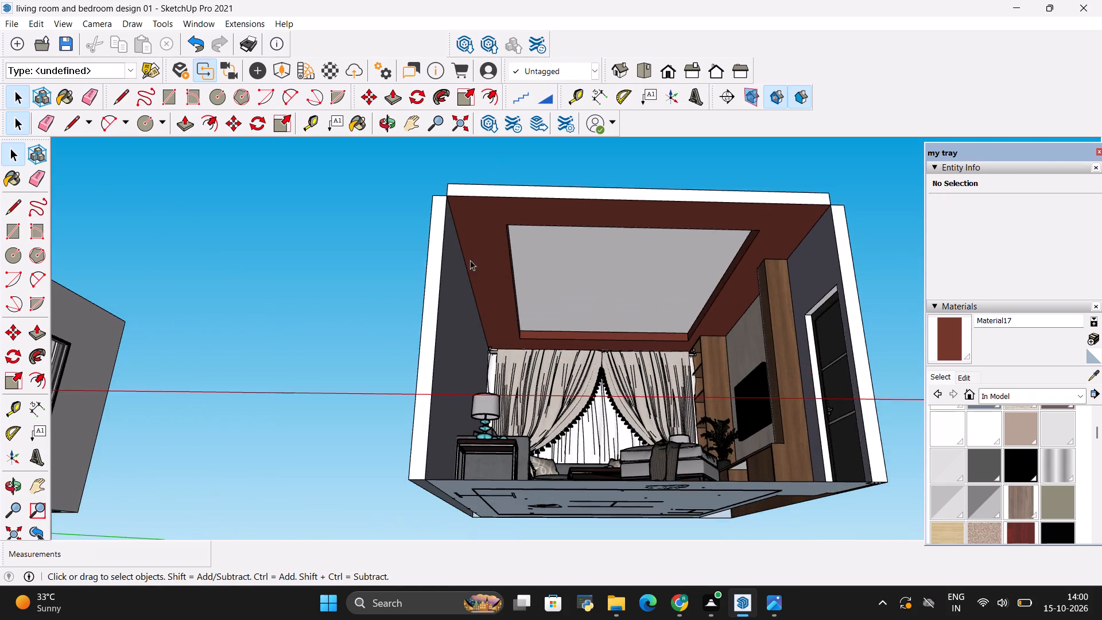
pyautogui.scroll(-9, 456, 257)
pyautogui.scroll(3, 587, 292)
pyautogui.moveTo(588, 294); pyautogui.dragTo(610, 344, button='middle')
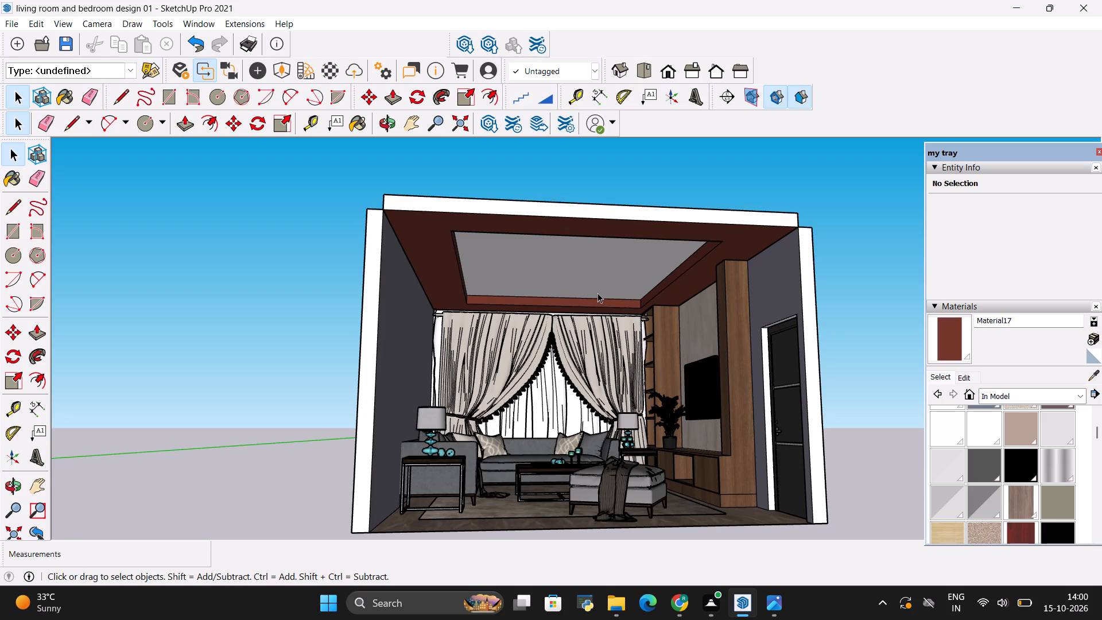
pyautogui.scroll(6, 626, 338)
pyautogui.scroll(-14, 537, 280)
pyautogui.scroll(6, 520, 392)
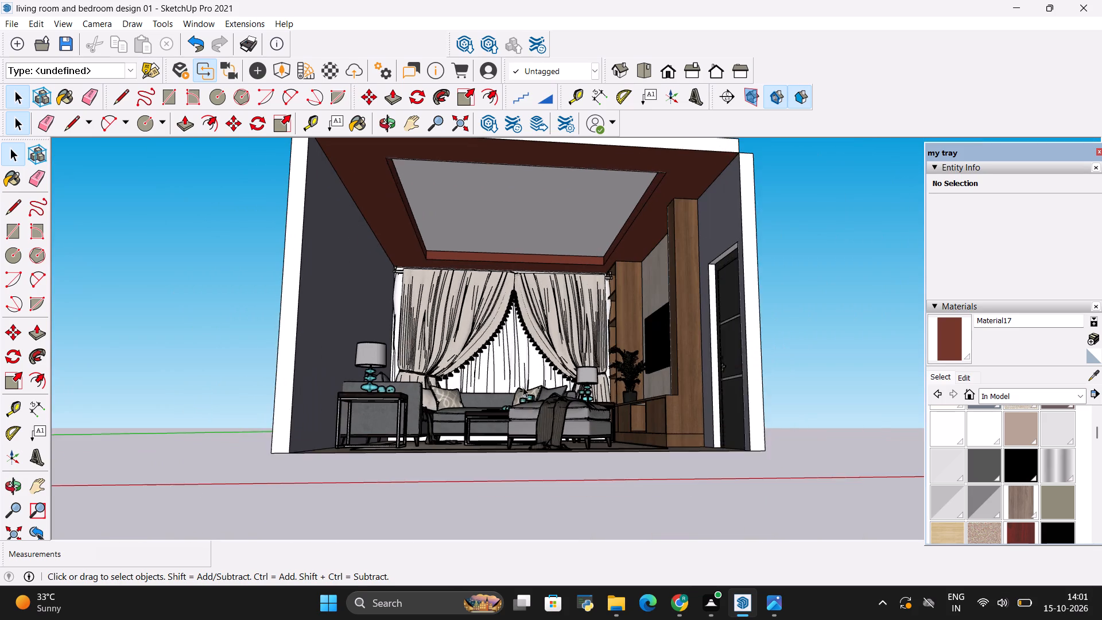
pyautogui.scroll(1, 523, 383)
pyautogui.moveTo(523, 383); pyautogui.dragTo(552, 383, button='middle')
pyautogui.scroll(-4, 516, 343)
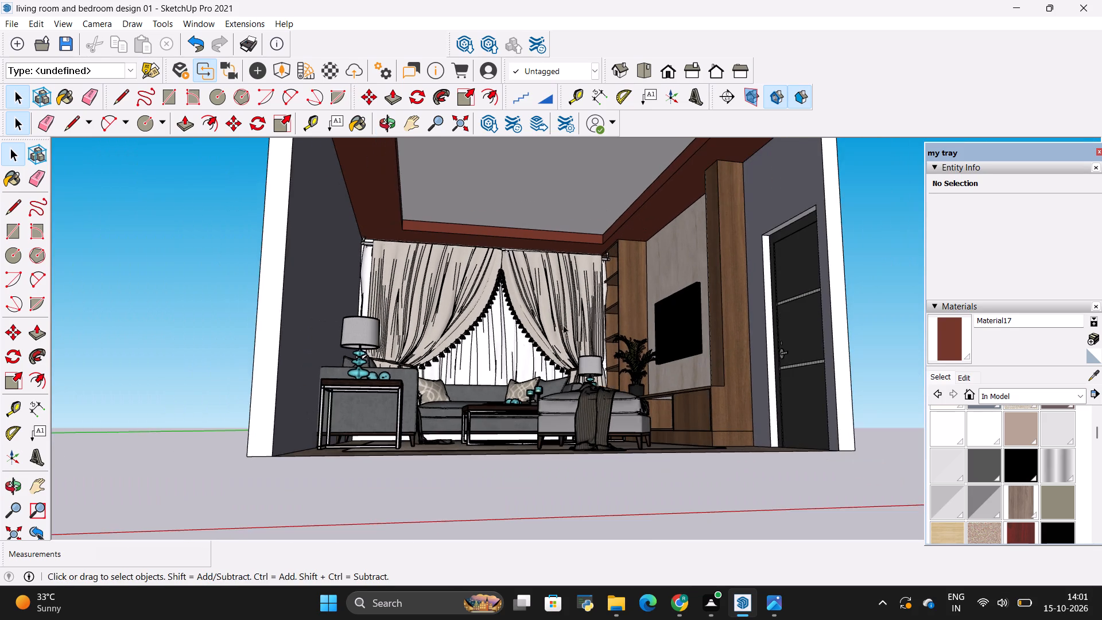
pyautogui.scroll(6, 624, 311)
pyautogui.moveTo(575, 293); pyautogui.dragTo(602, 303, button='middle')
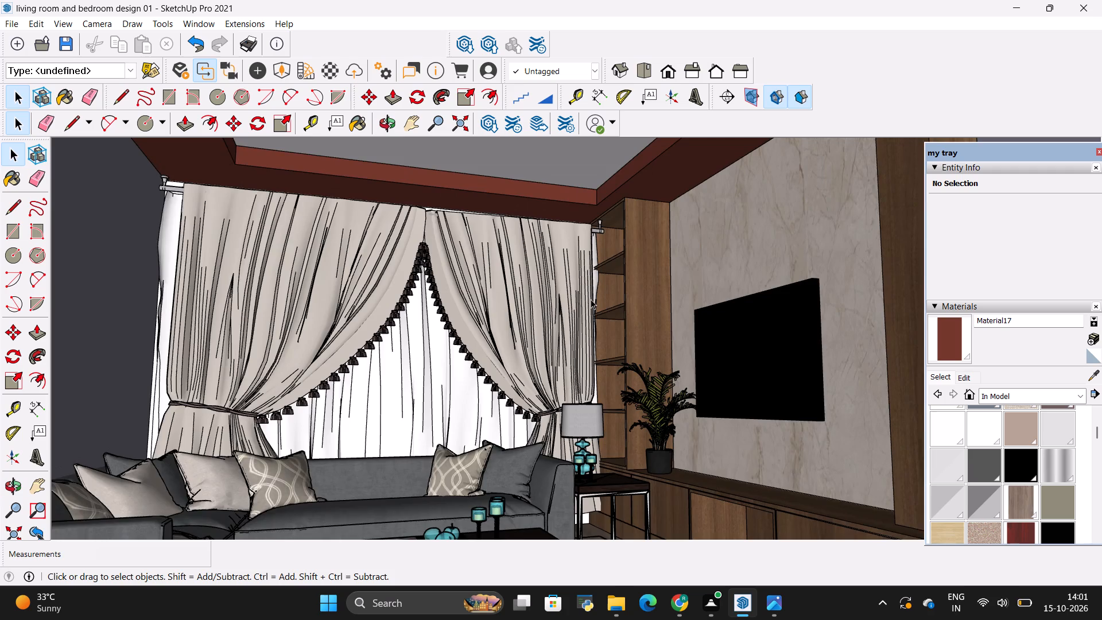
pyautogui.scroll(-3, 590, 299)
pyautogui.moveTo(590, 297); pyautogui.dragTo(596, 320, button='middle')
pyautogui.scroll(-1, 596, 316)
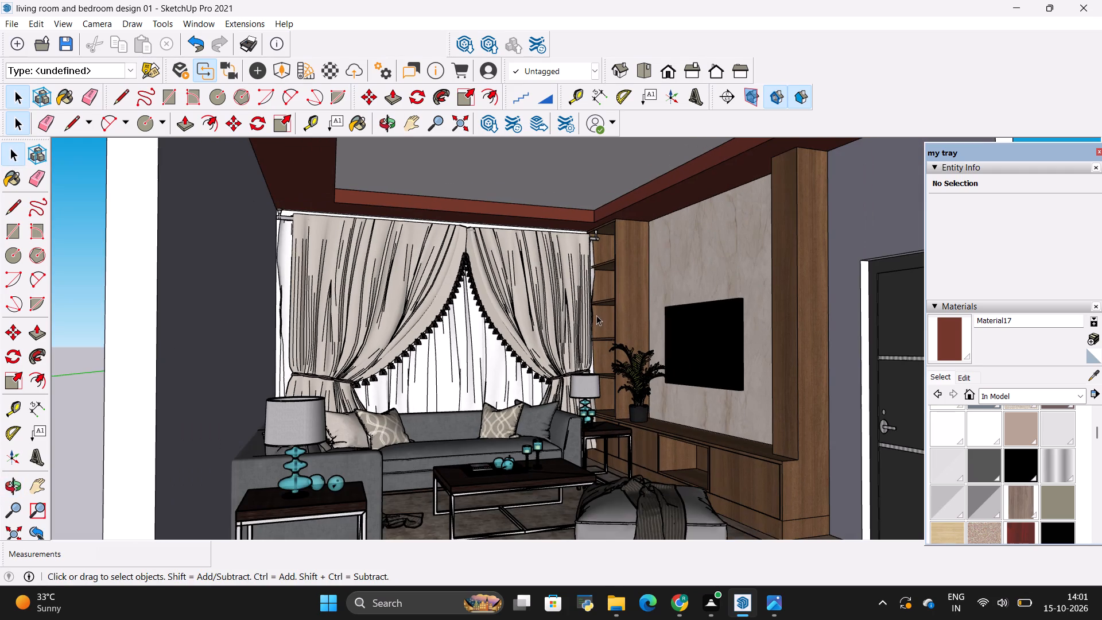
pyautogui.middleClick(596, 315)
pyautogui.moveTo(596, 315); pyautogui.dragTo(595, 307, button='middle')
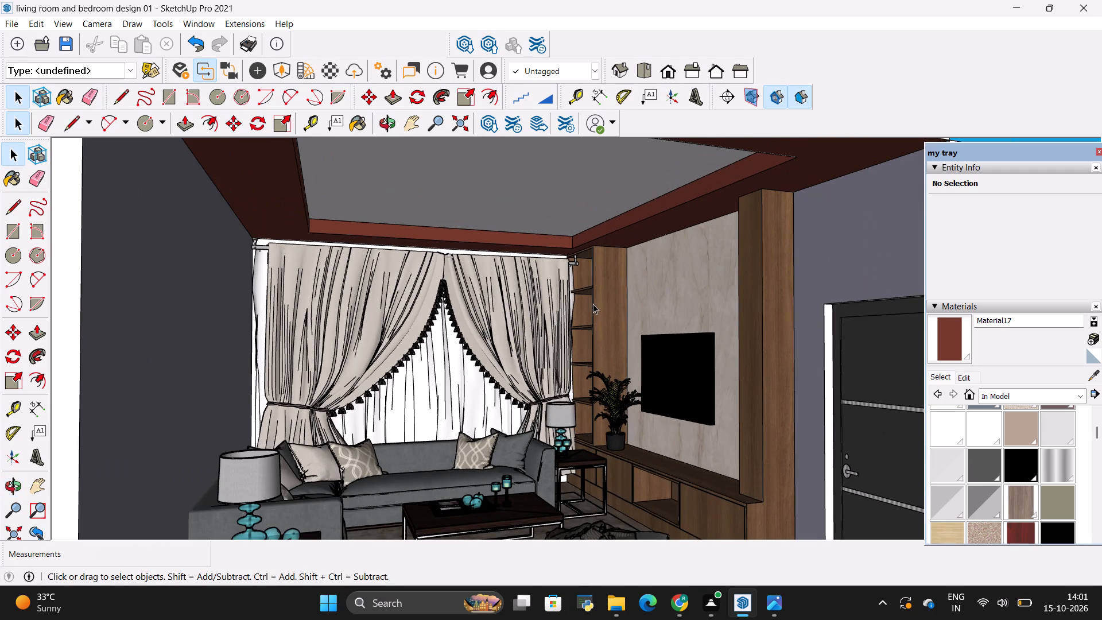
pyautogui.scroll(-4, 593, 303)
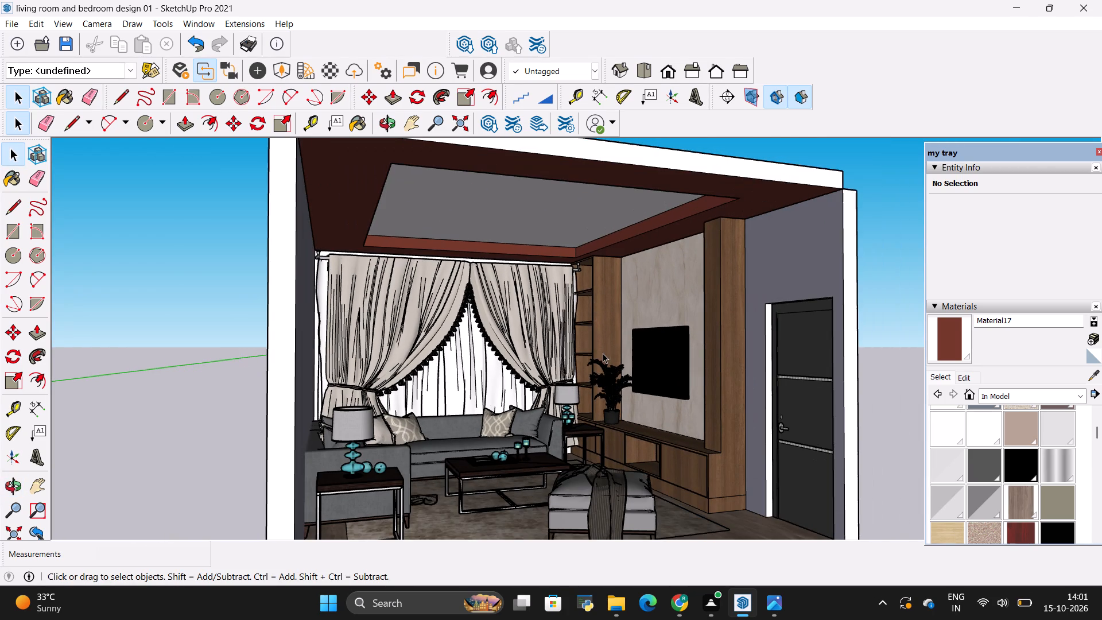
pyautogui.keyDown('shift'); pyautogui.moveTo(603, 353); pyautogui.dragTo(582, 312, button='middle'); pyautogui.keyUp('shift')
pyautogui.scroll(2, 482, 259)
pyautogui.moveTo(483, 259); pyautogui.dragTo(489, 263, button='middle')
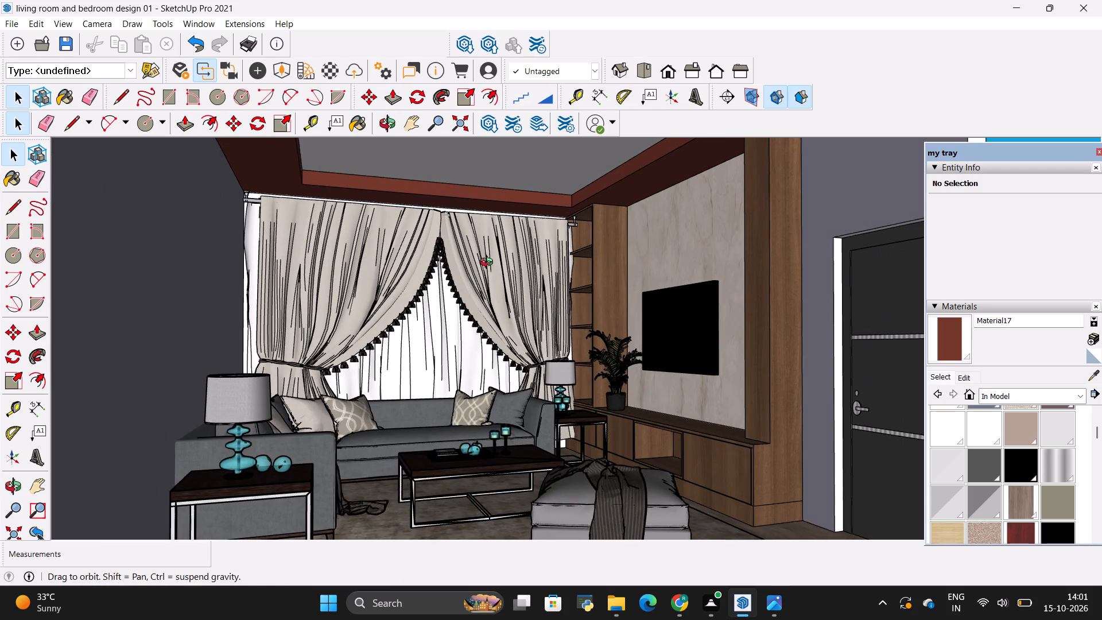
pyautogui.moveTo(489, 263); pyautogui.dragTo(493, 269, button='middle')
pyautogui.moveTo(476, 269); pyautogui.dragTo(459, 277, button='middle')
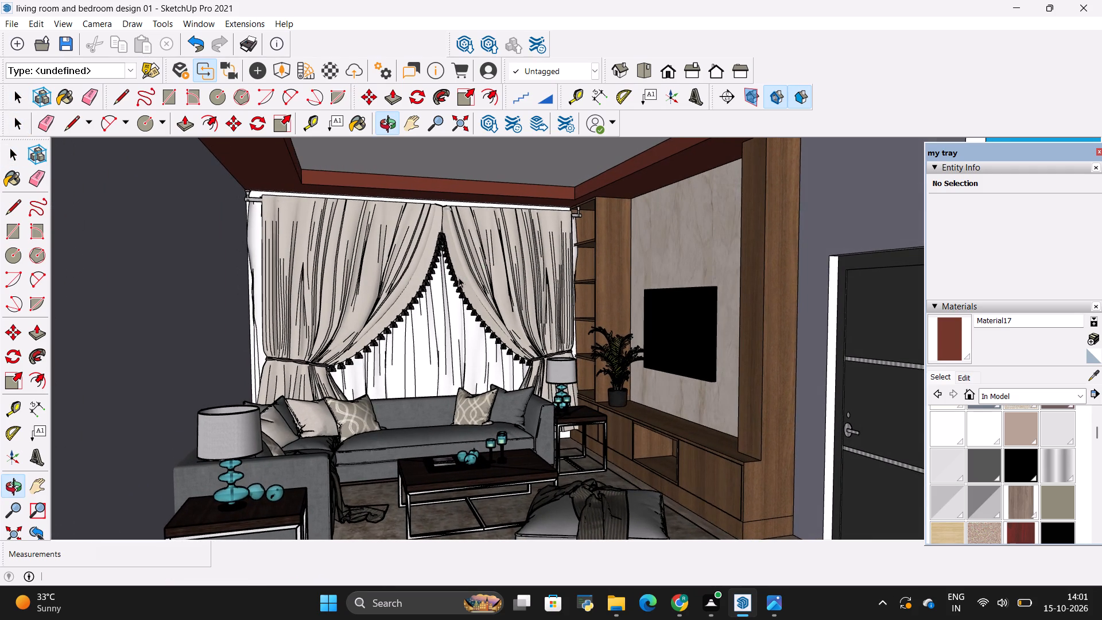
pyautogui.moveTo(459, 277); pyautogui.dragTo(461, 282, button='middle')
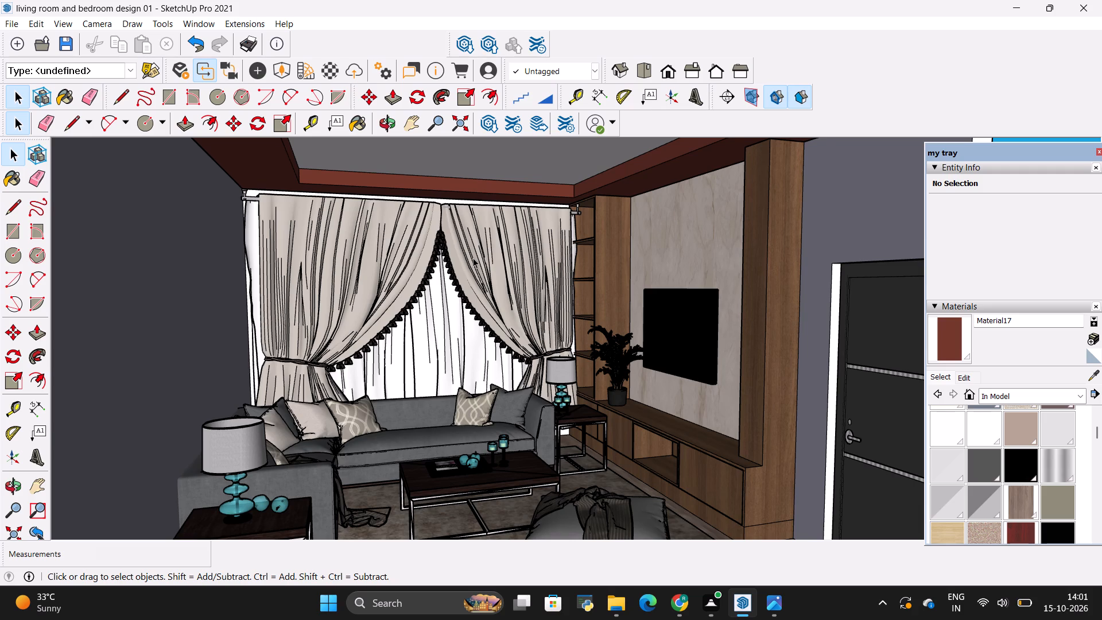
pyautogui.scroll(-3, 473, 258)
pyautogui.moveTo(478, 272); pyautogui.dragTo(480, 298, button='middle')
pyautogui.scroll(-9, 480, 291)
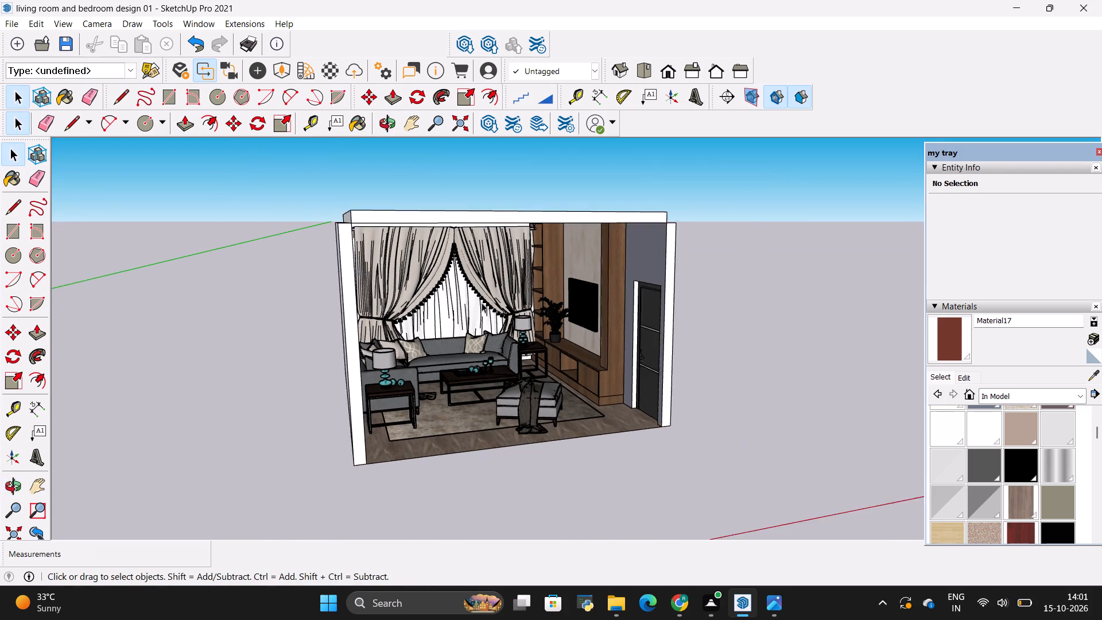
pyautogui.moveTo(499, 350); pyautogui.dragTo(469, 249, button='middle')
pyautogui.scroll(3, 503, 144)
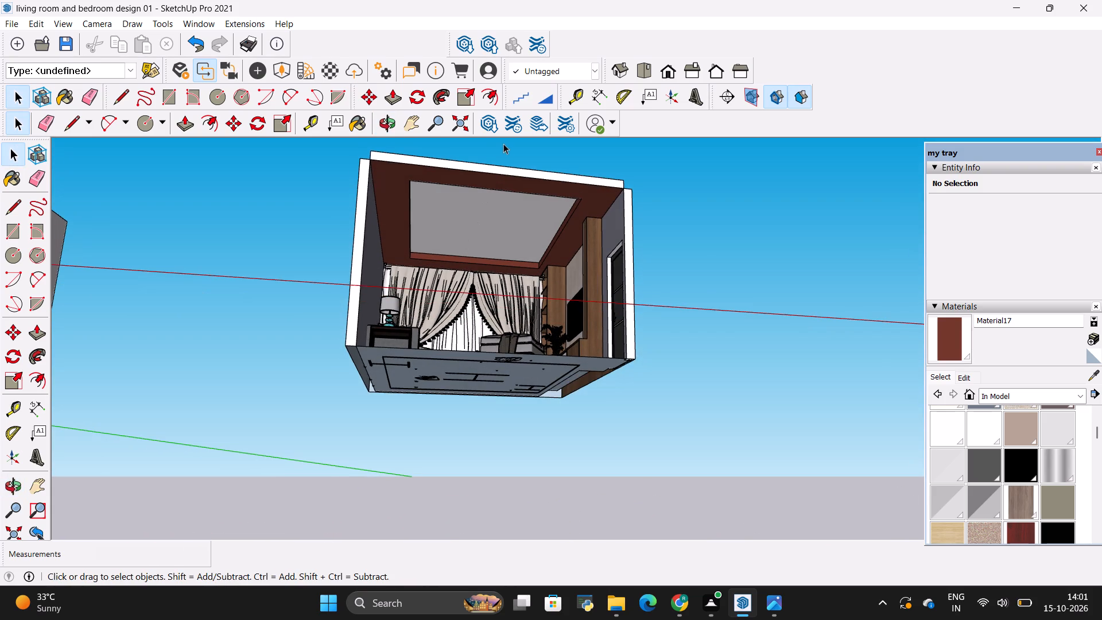
pyautogui.scroll(20, 503, 144)
pyautogui.scroll(10, 503, 144)
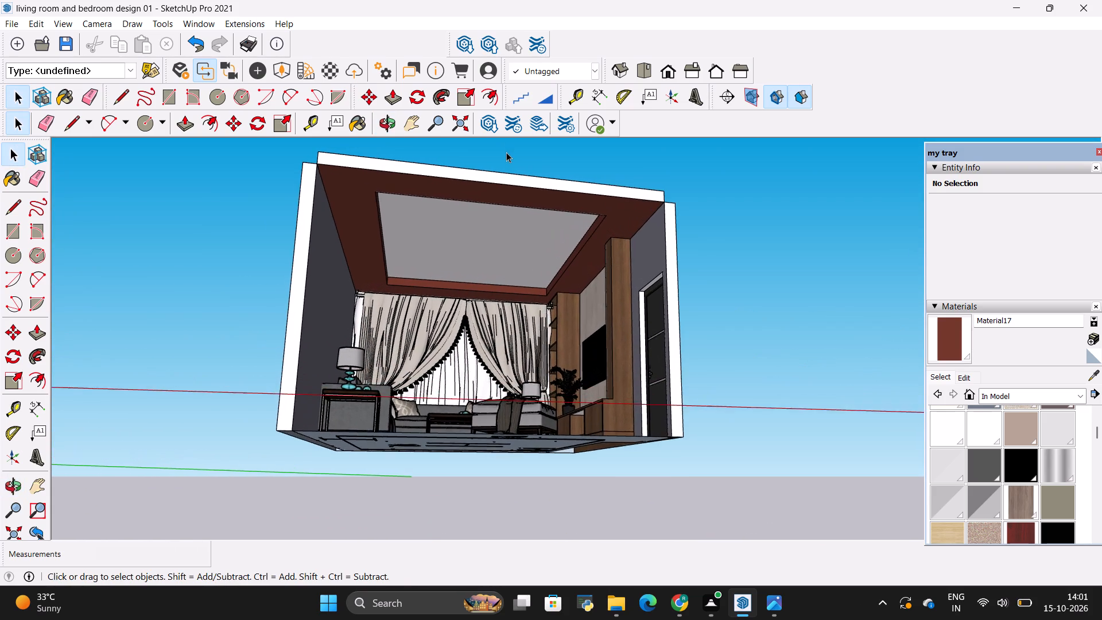
pyautogui.scroll(6, 506, 152)
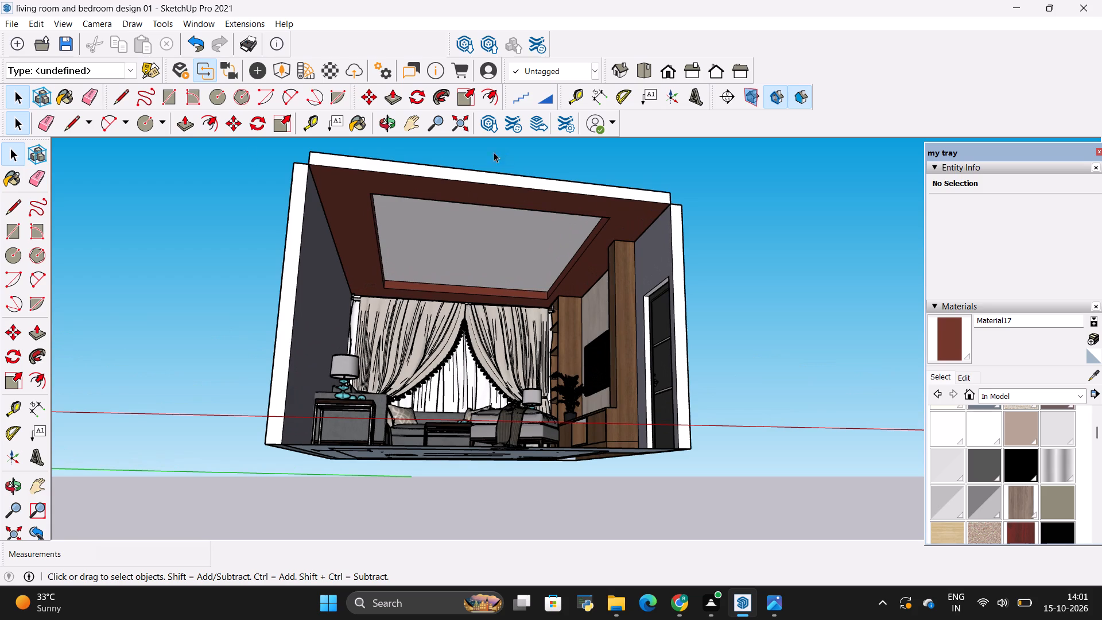
# Import the fan model file from the Downloads folder.
pyautogui.click(10, 24)
pyautogui.click(69, 254)
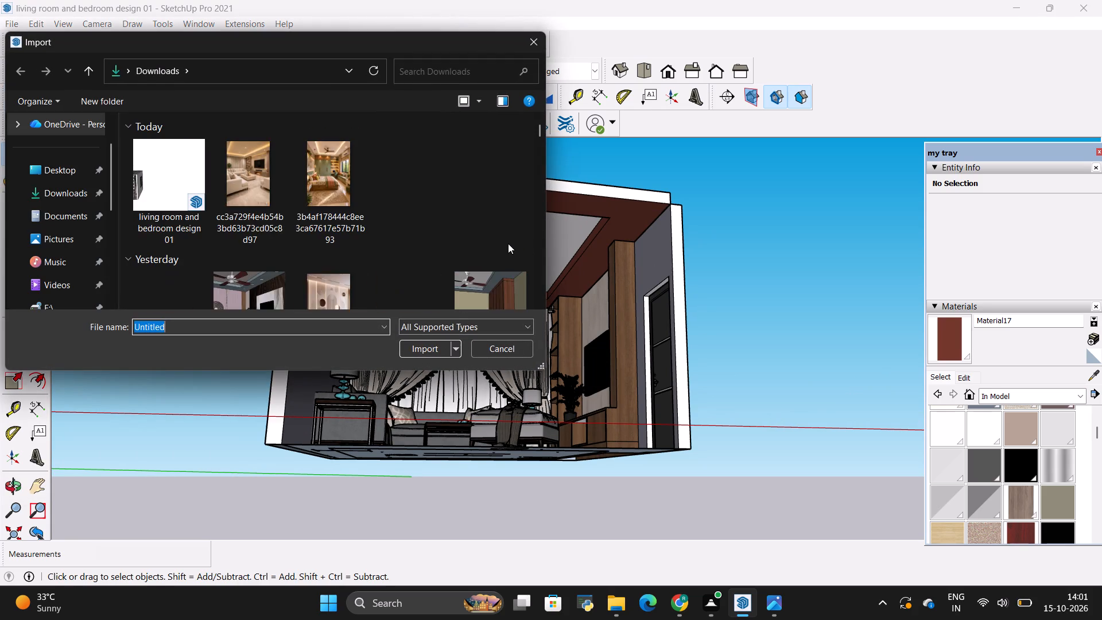
pyautogui.scroll(-3, 481, 238)
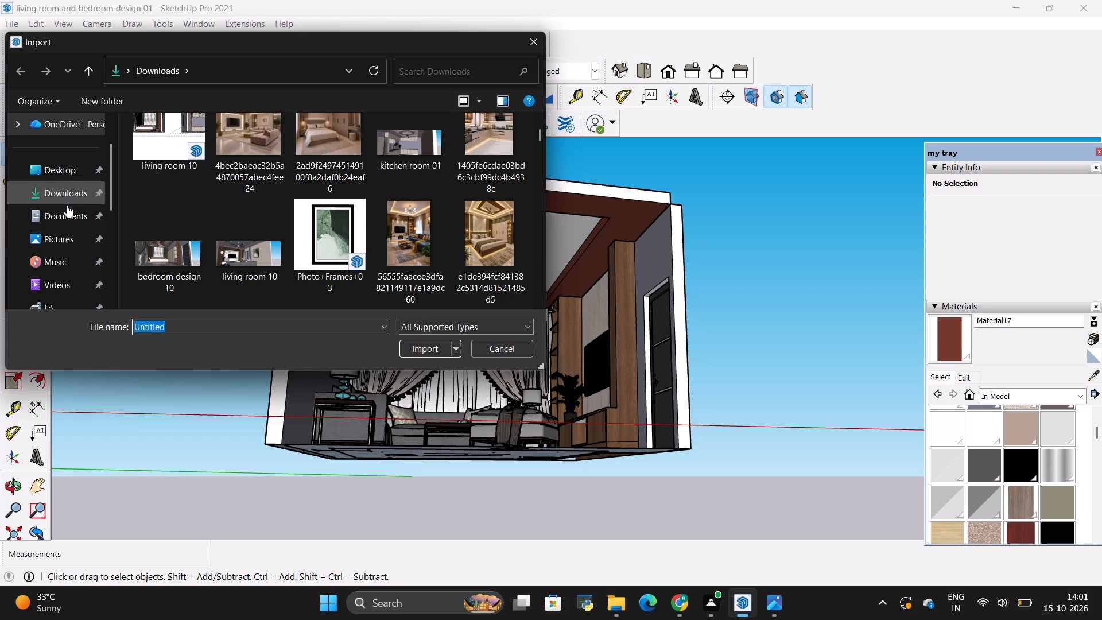
pyautogui.scroll(-5, 61, 210)
pyautogui.scroll(3, 64, 206)
pyautogui.scroll(-6, 370, 214)
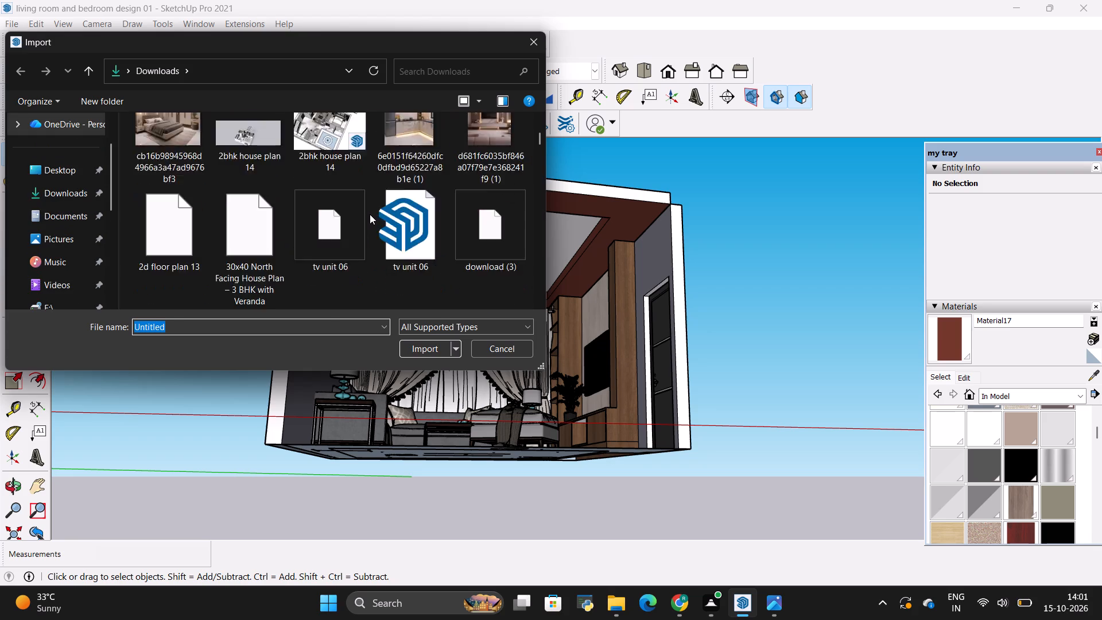
pyautogui.scroll(-8, 370, 214)
pyautogui.scroll(1, 370, 214)
pyautogui.scroll(-11, 370, 214)
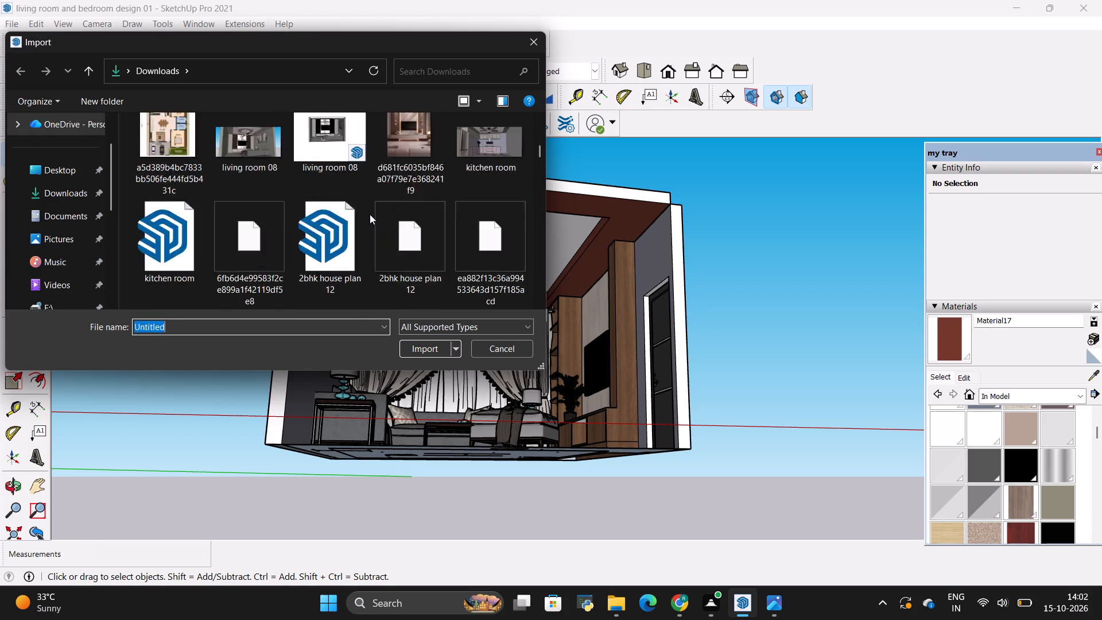
pyautogui.scroll(-12, 370, 214)
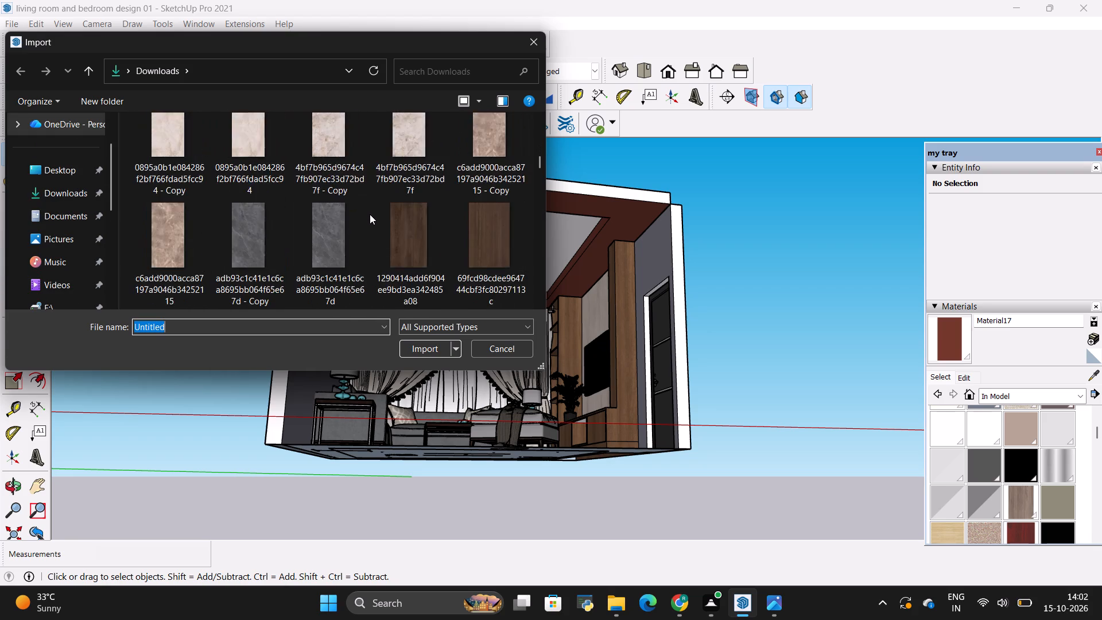
pyautogui.scroll(-12, 370, 214)
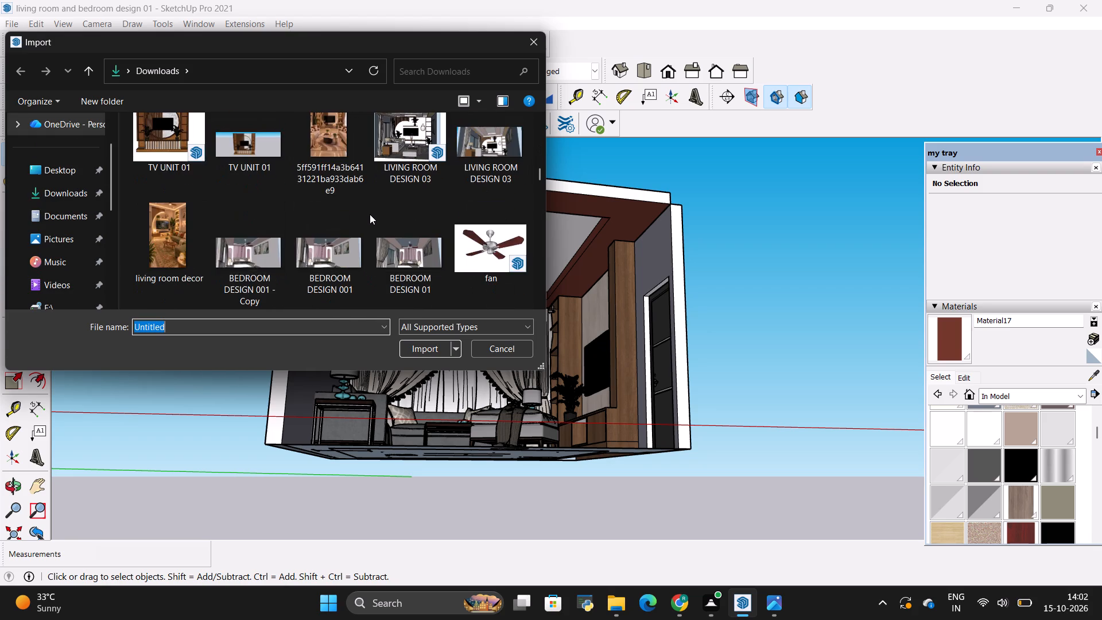
pyautogui.scroll(-1, 370, 214)
pyautogui.scroll(1, 370, 214)
pyautogui.click(498, 180)
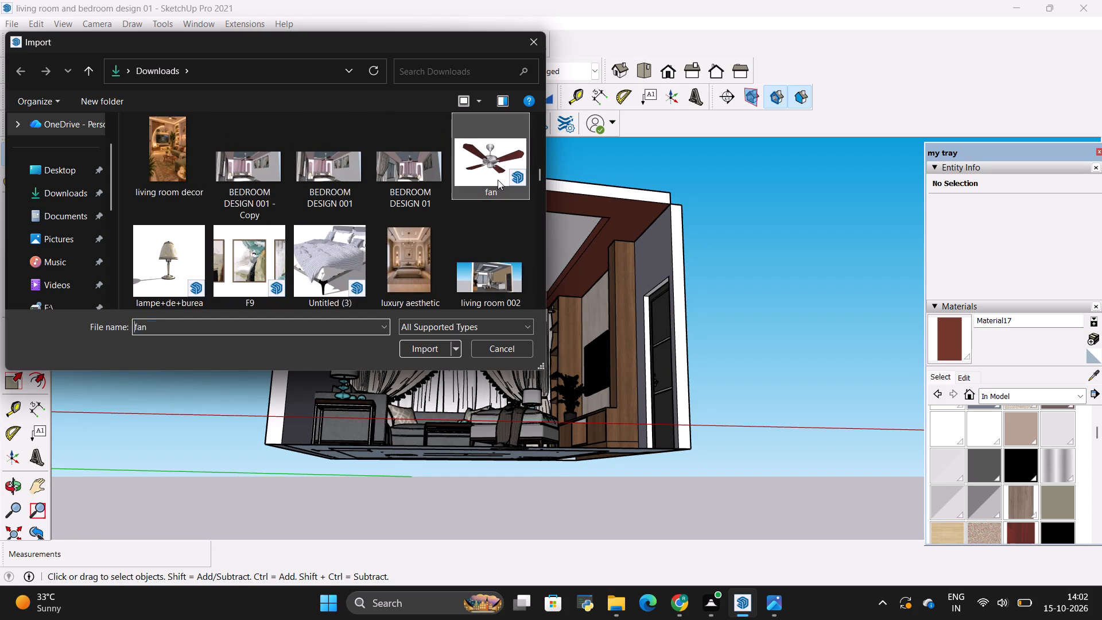
pyautogui.click(432, 352)
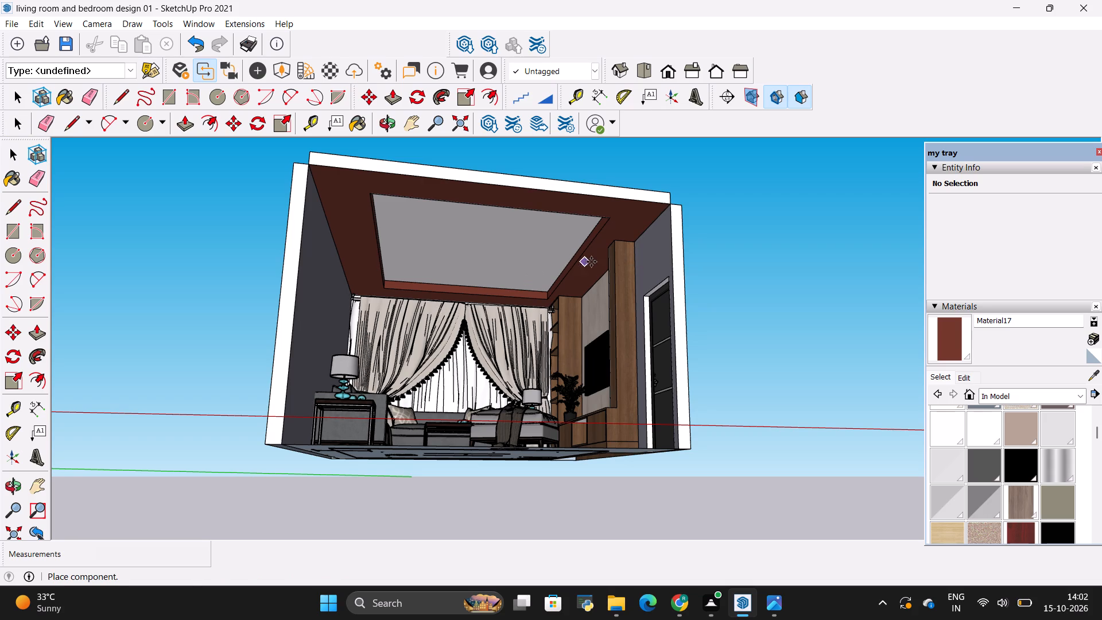
# Place the imported fan component in the open area beside the living room and deselect it.
pyautogui.moveTo(591, 262); pyautogui.dragTo(579, 342, button='middle')
pyautogui.scroll(-4, 363, 378)
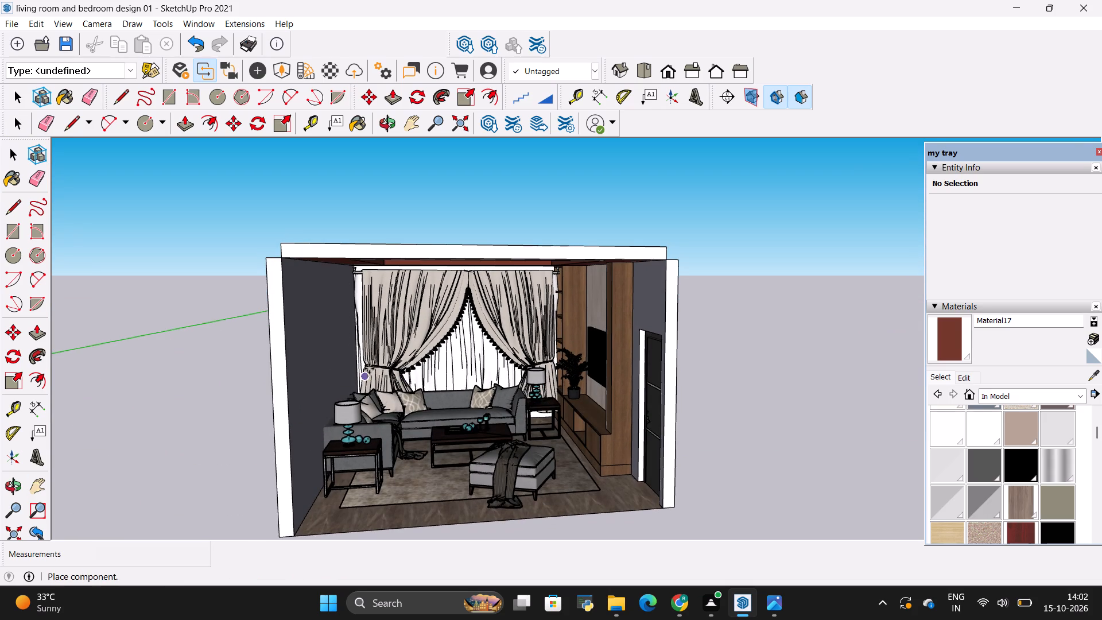
pyautogui.scroll(-14, 375, 363)
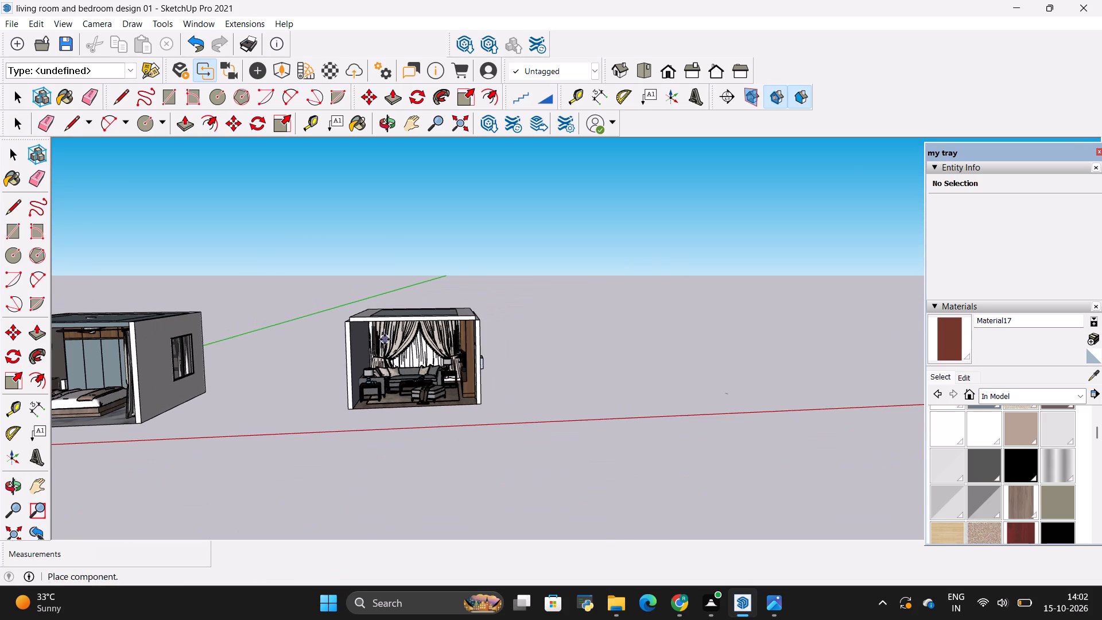
pyautogui.scroll(-6, 385, 339)
pyautogui.click(510, 369)
pyautogui.scroll(-4, 510, 369)
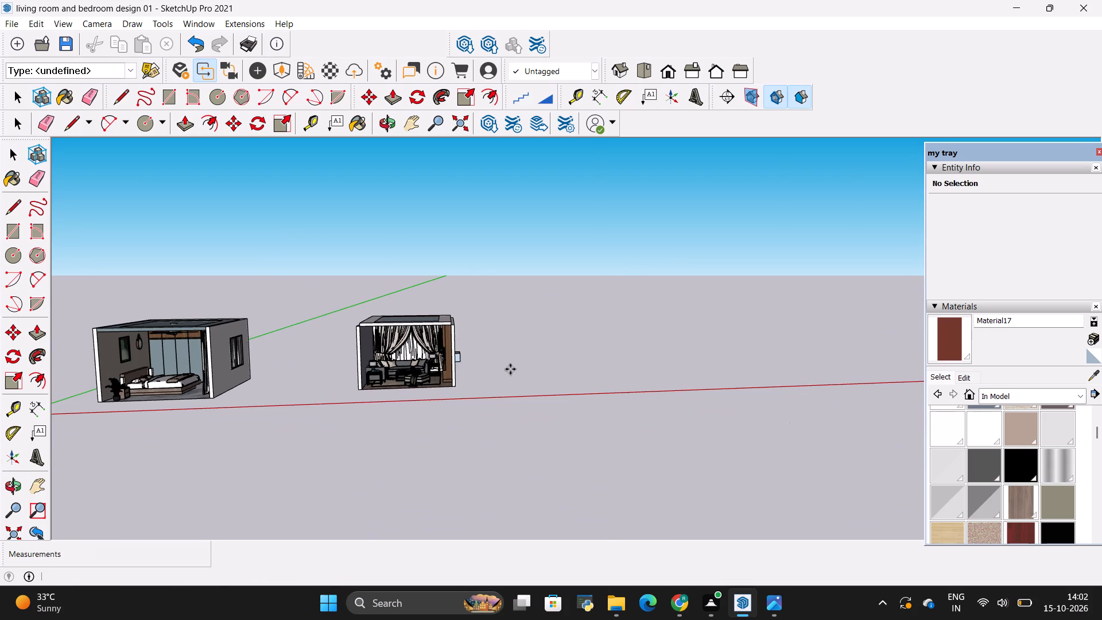
pyautogui.scroll(-19, 510, 369)
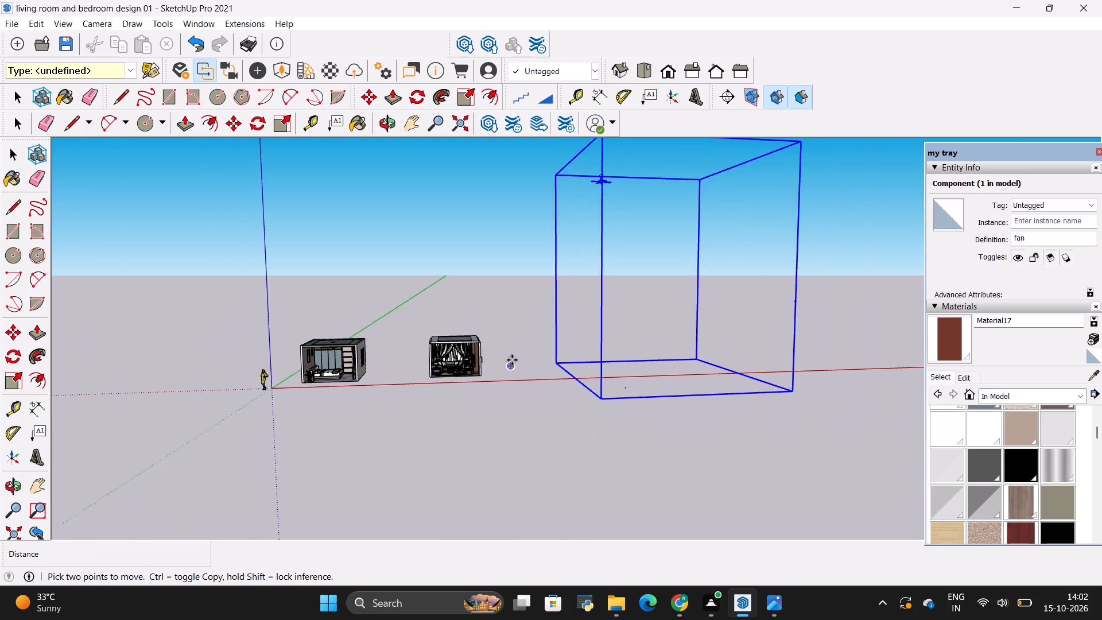
pyautogui.press('space')
pyautogui.click(517, 330)
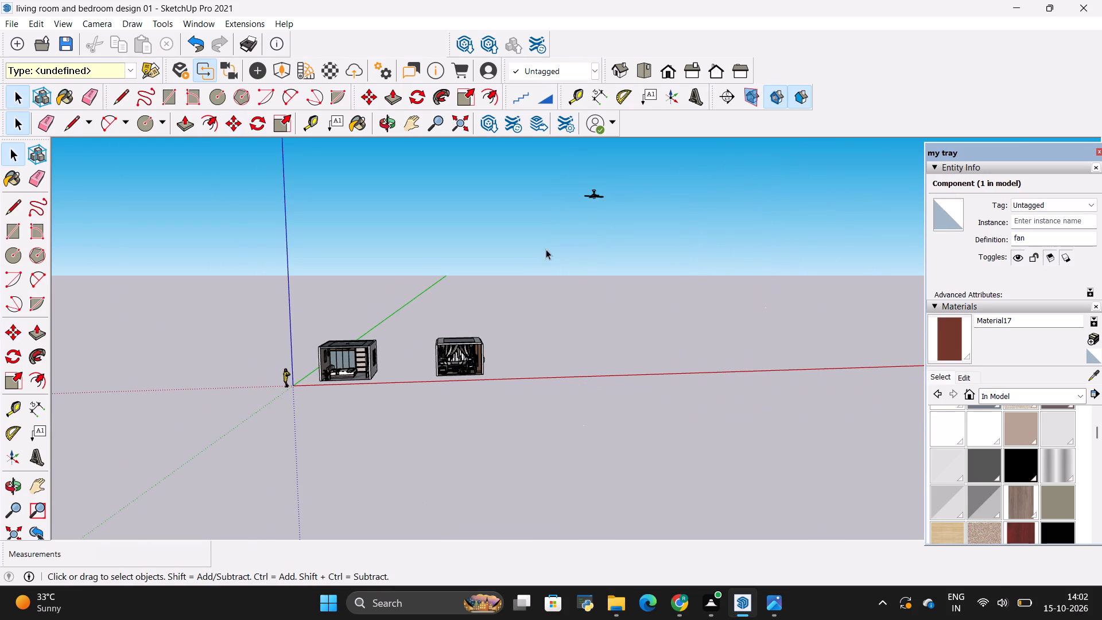
# Explode the placed fan component to release the ceiling fan nested inside its oversized bounds.
pyautogui.click(592, 197)
pyautogui.rightClick(594, 196)
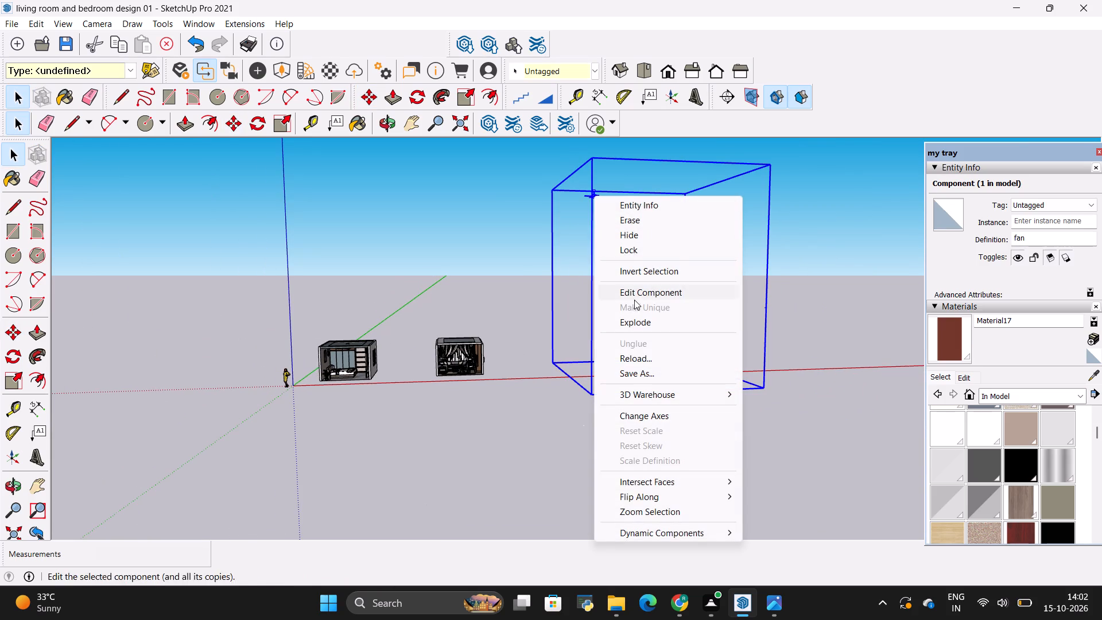
pyautogui.click(634, 329)
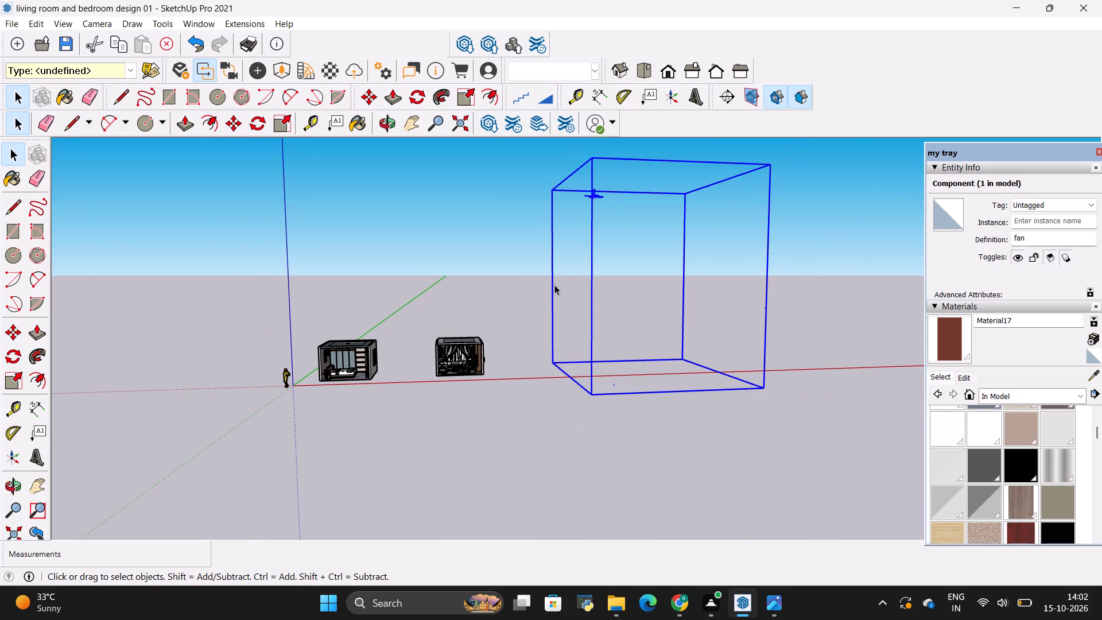
pyautogui.click(533, 281)
# Move the ceiling fan about 50' 5" to the open space beside the living room's roof.
pyautogui.click(591, 195)
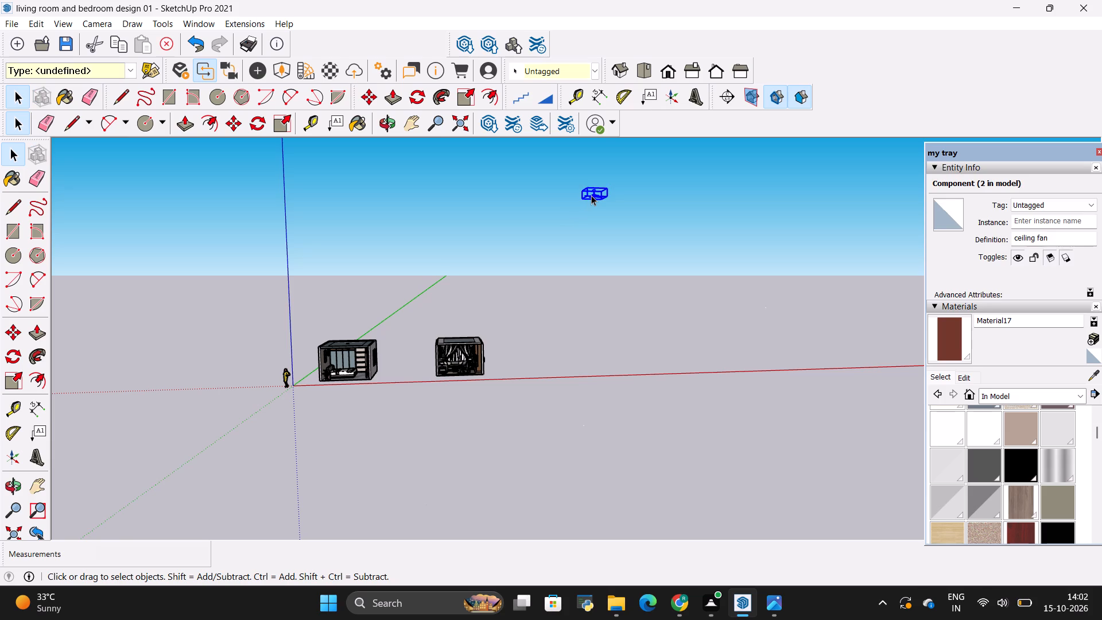
pyautogui.press('m')
pyautogui.scroll(8, 588, 197)
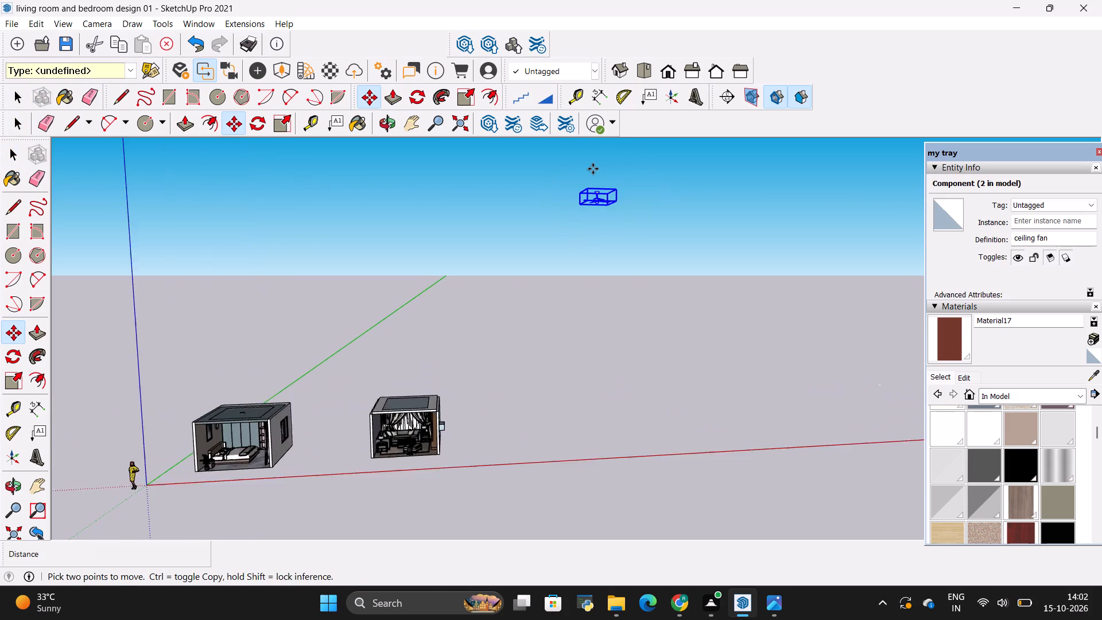
pyautogui.scroll(7, 593, 169)
pyautogui.moveTo(595, 172); pyautogui.dragTo(587, 290, button='middle')
pyautogui.click(605, 239)
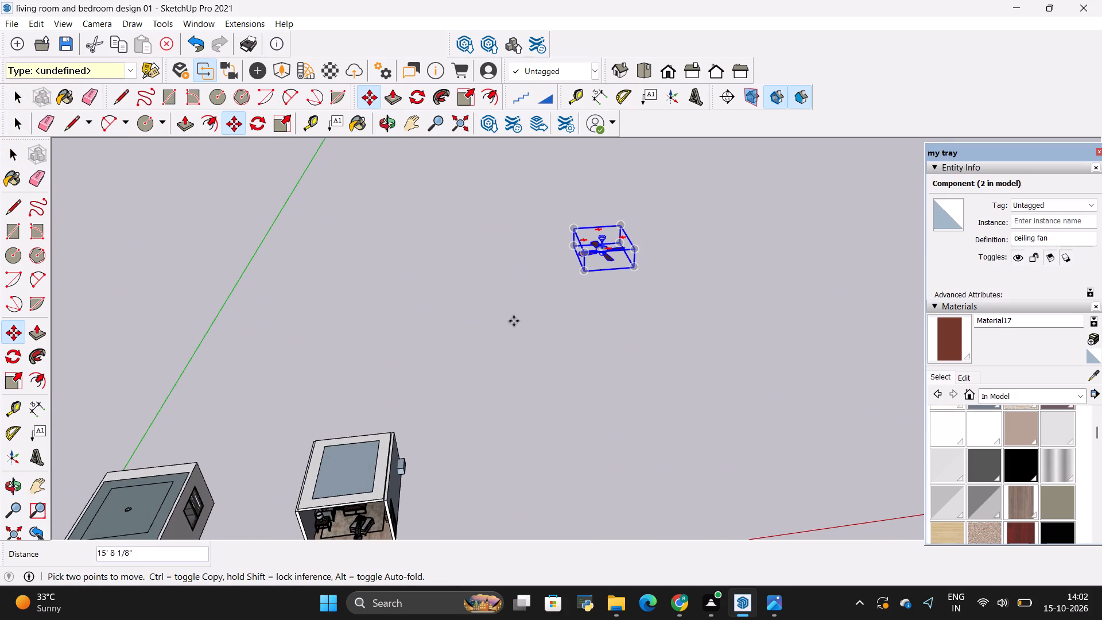
pyautogui.scroll(-5, 426, 417)
pyautogui.scroll(-2, 549, 311)
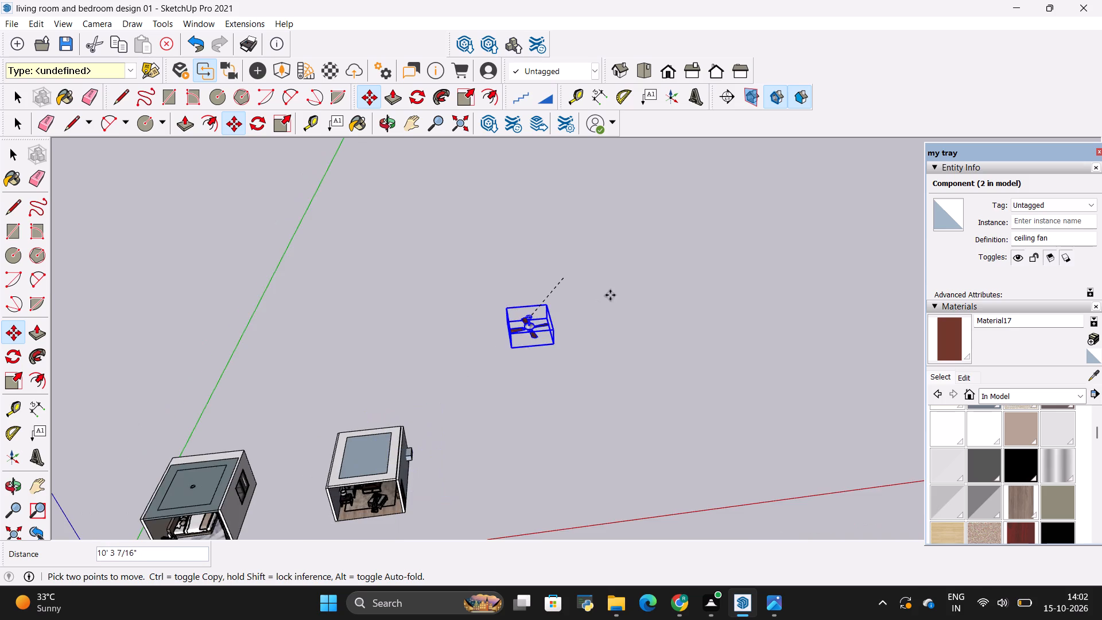
pyautogui.scroll(-2, 610, 295)
pyautogui.scroll(9, 460, 483)
pyautogui.scroll(9, 407, 462)
pyautogui.scroll(4, 358, 410)
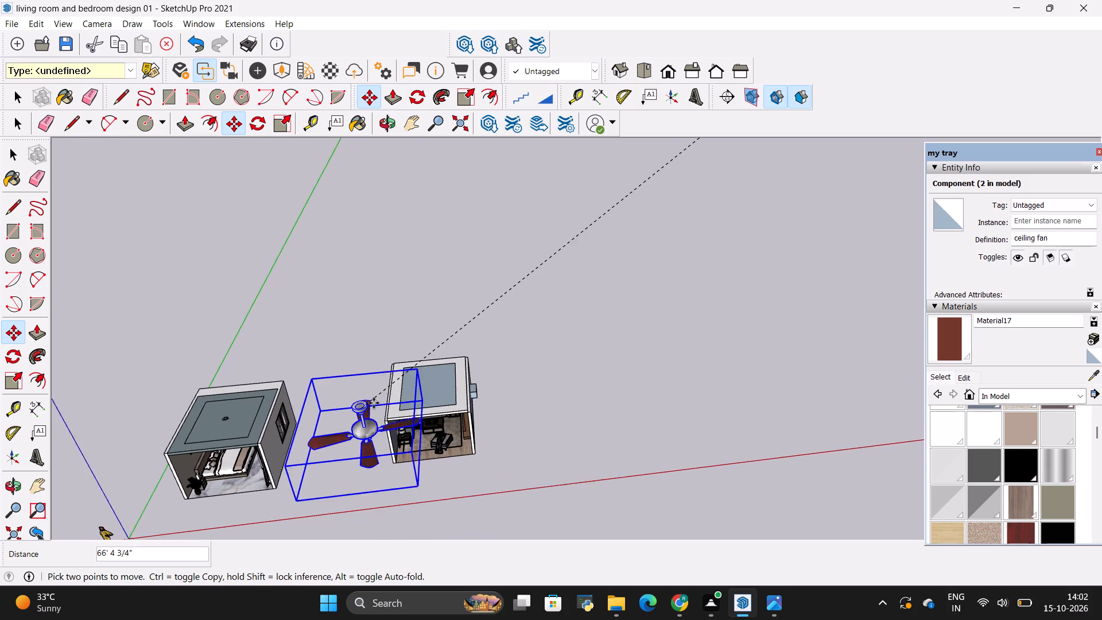
pyautogui.scroll(10, 374, 403)
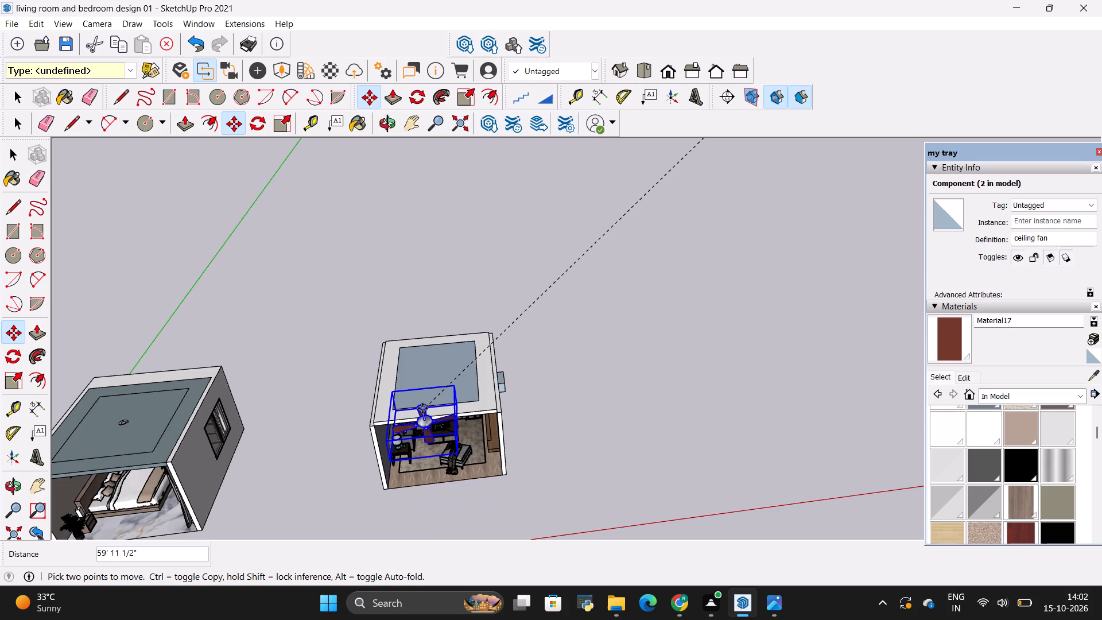
pyautogui.scroll(10, 421, 399)
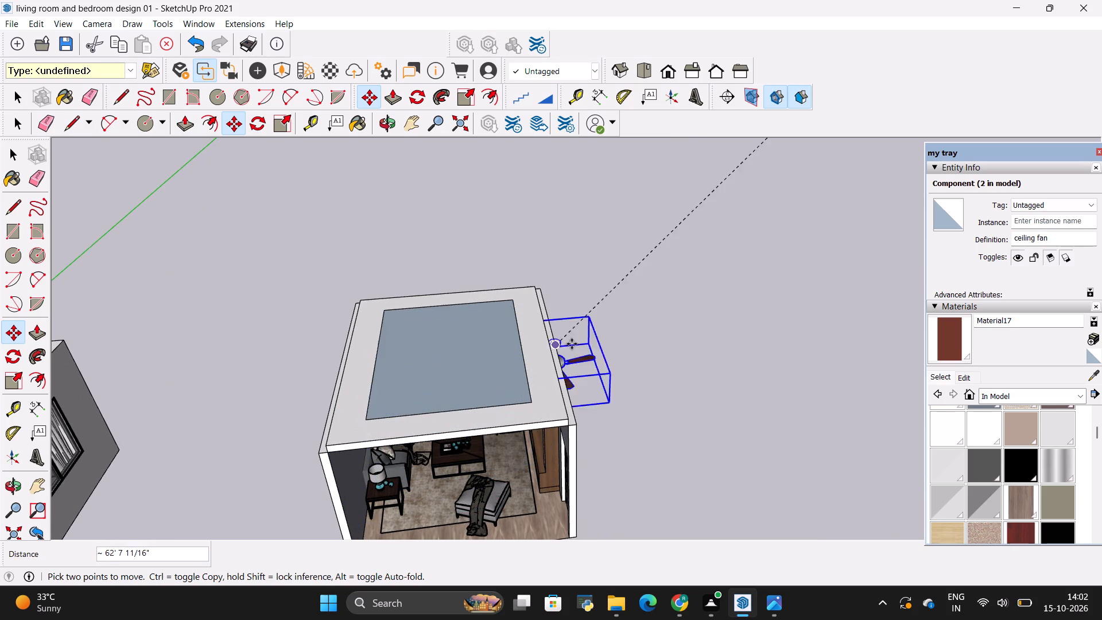
pyautogui.click(684, 351)
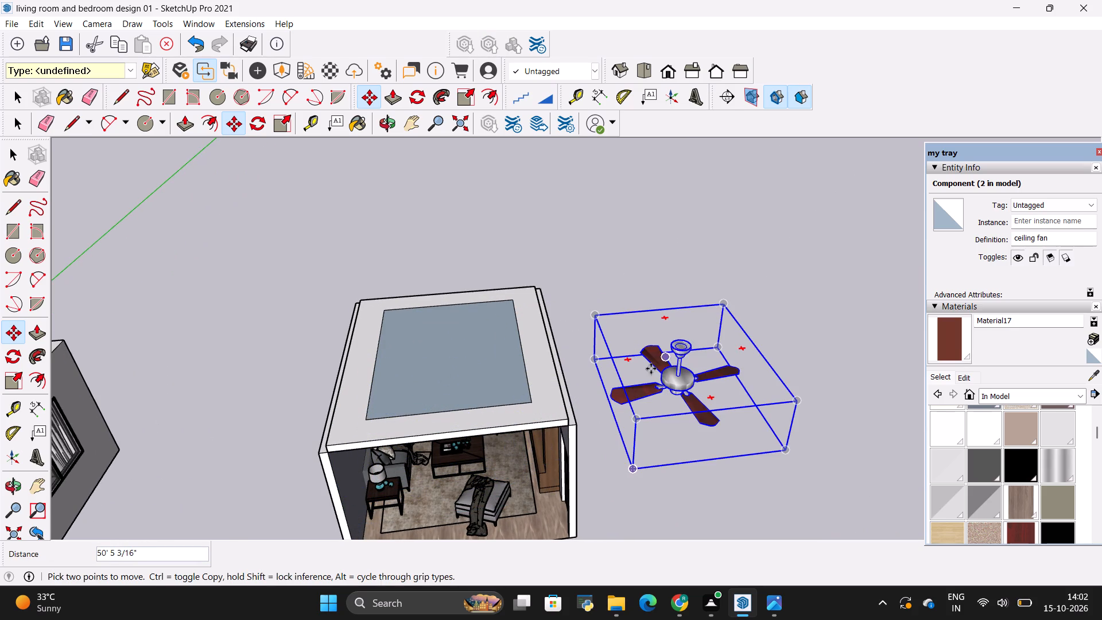
# Move the ceiling fan about 21' 11" from beside the living room towards its blue-grey roof panel.
pyautogui.click(682, 353)
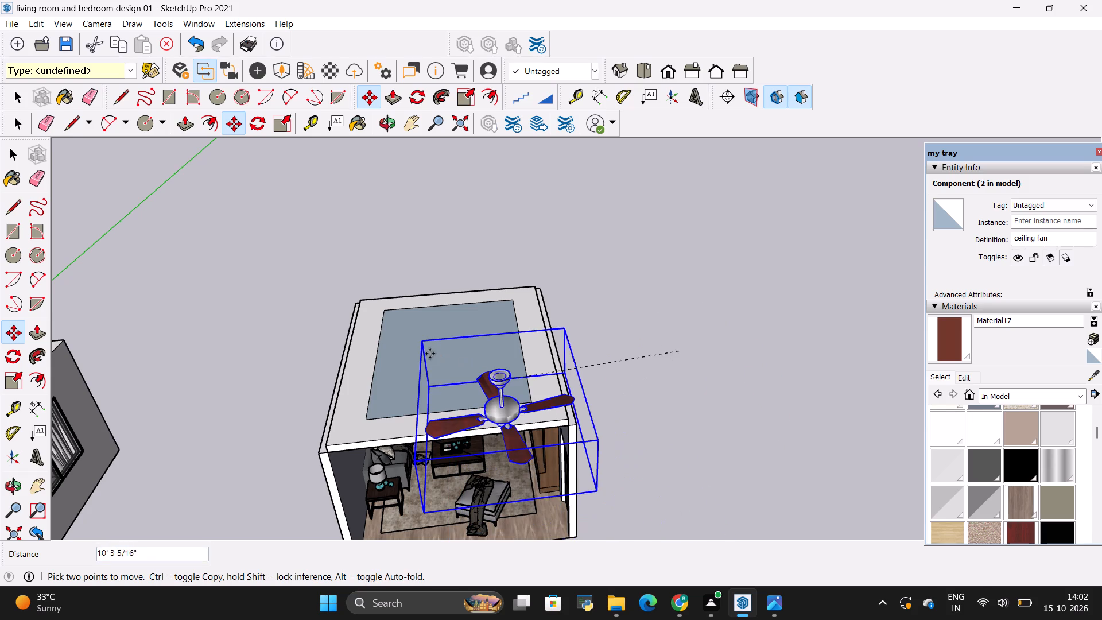
pyautogui.moveTo(430, 354); pyautogui.dragTo(641, 303, button='middle')
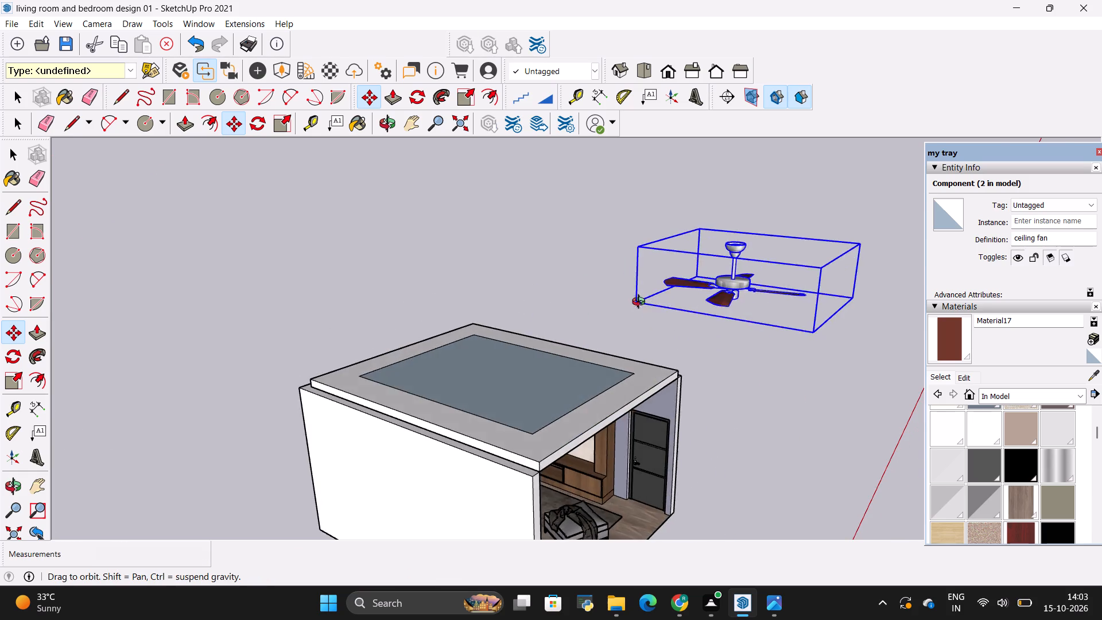
pyautogui.moveTo(641, 303); pyautogui.dragTo(707, 407, button='middle')
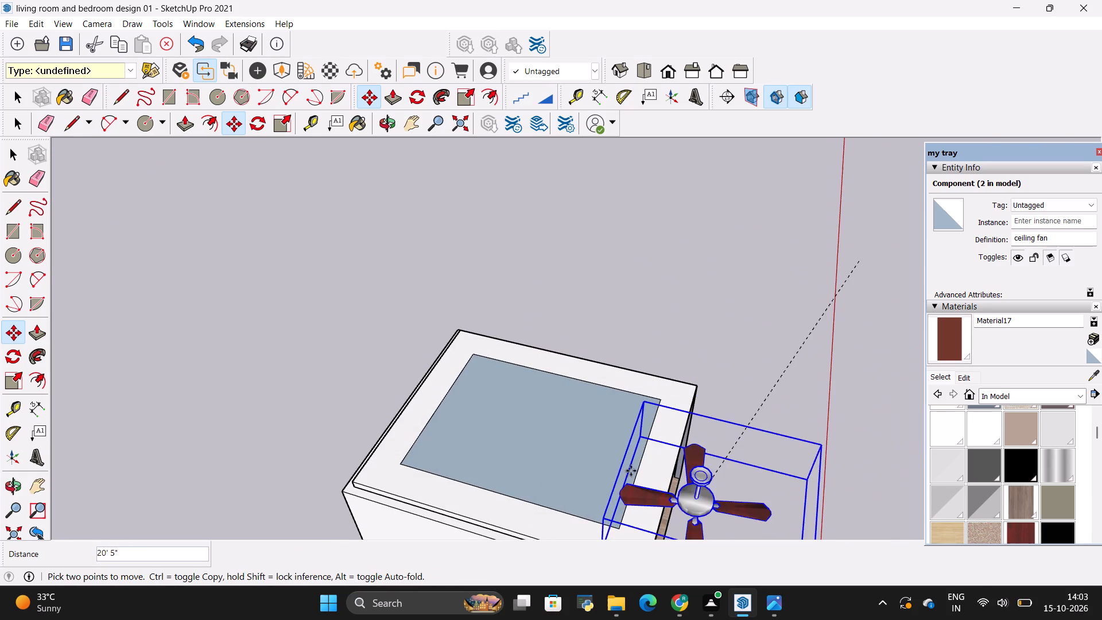
pyautogui.click(525, 408)
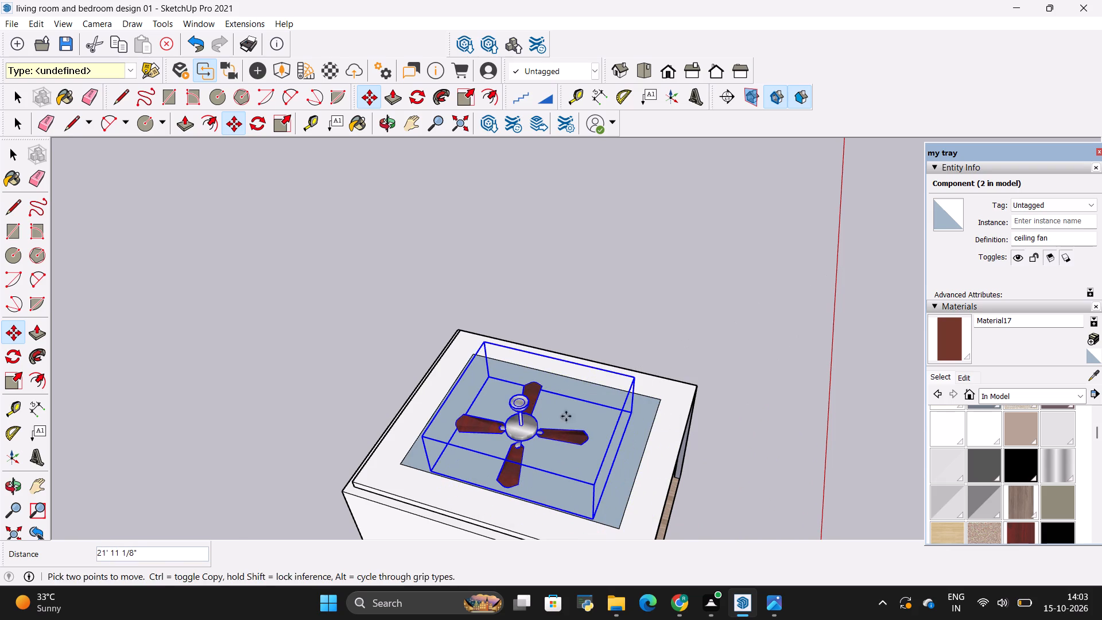
# Move the ceiling fan by its top mount about 11' 10 1/2" onto the living room's blue-grey ceiling panel.
pyautogui.moveTo(614, 443); pyautogui.dragTo(281, 455, button='middle')
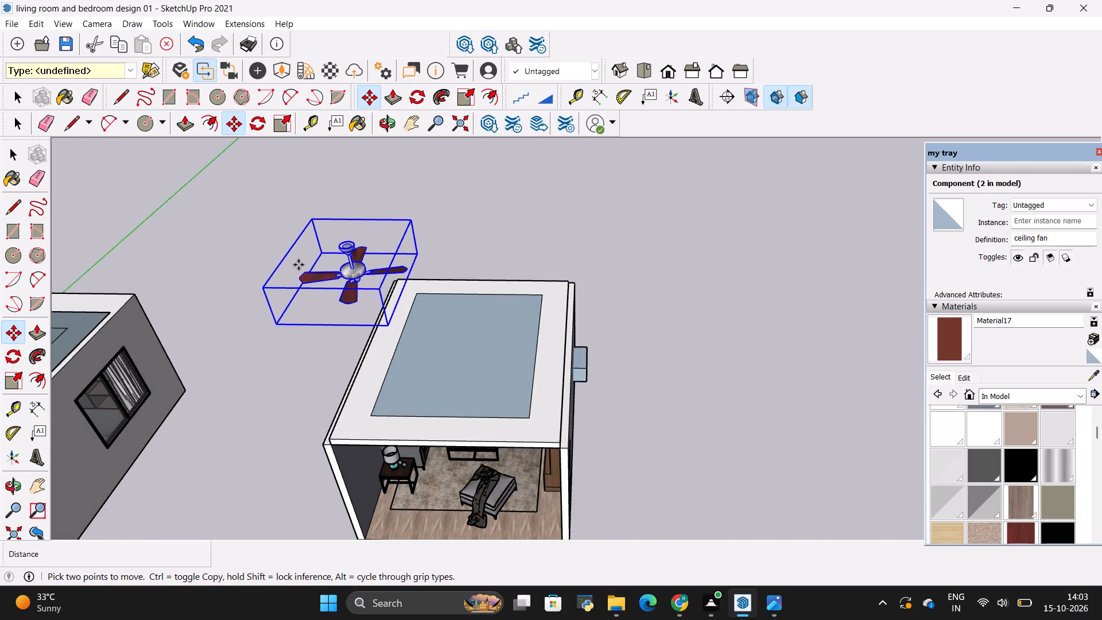
pyautogui.scroll(8, 299, 264)
pyautogui.scroll(2, 385, 276)
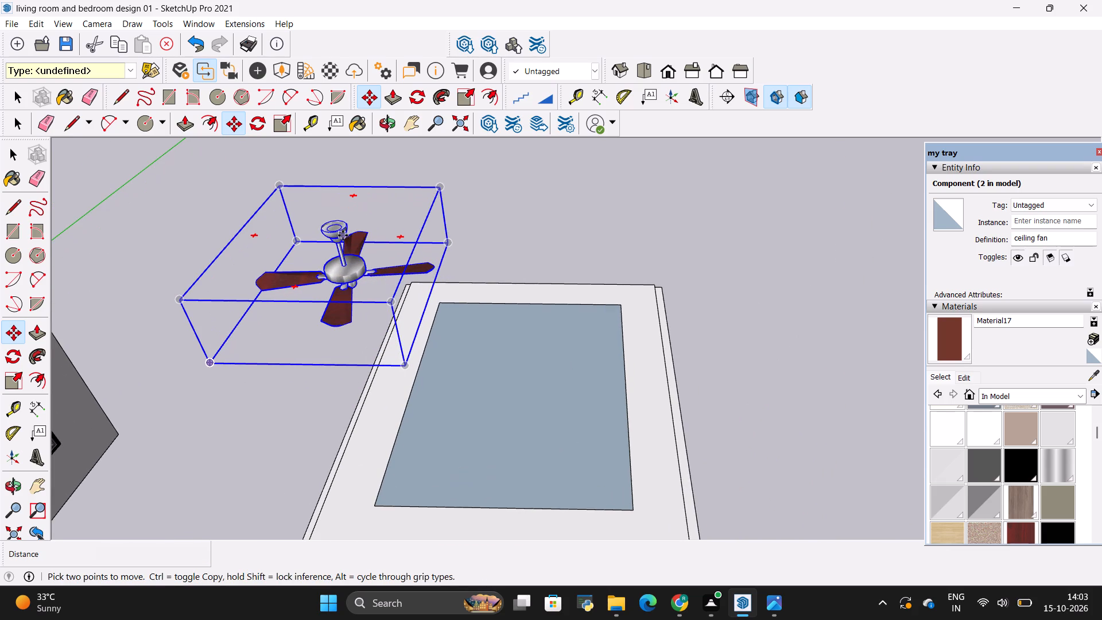
pyautogui.click(342, 232)
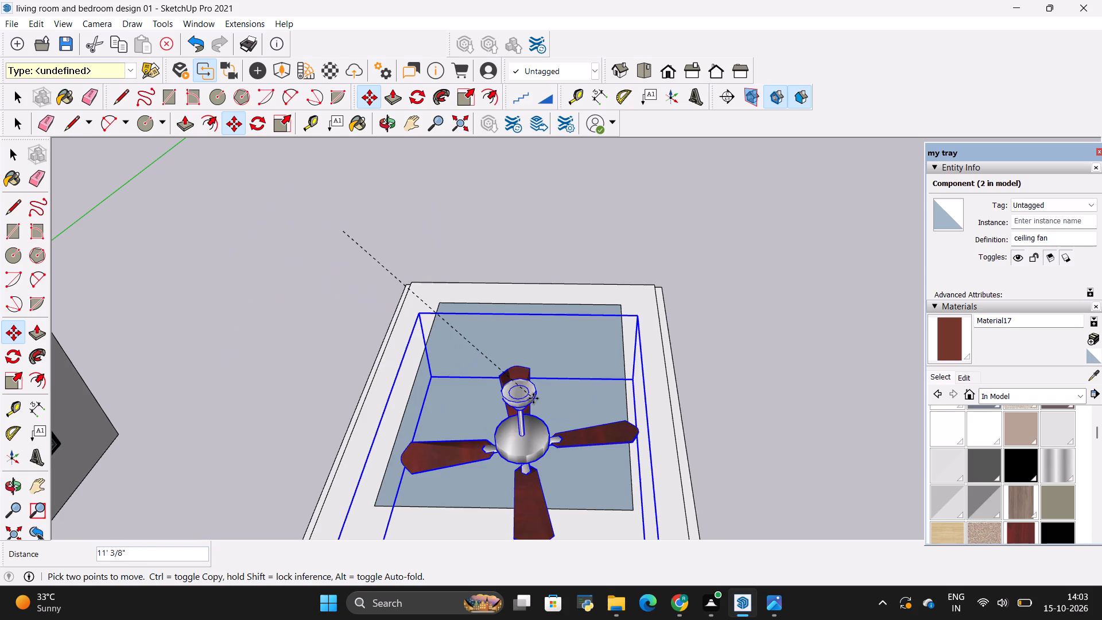
pyautogui.click(555, 411)
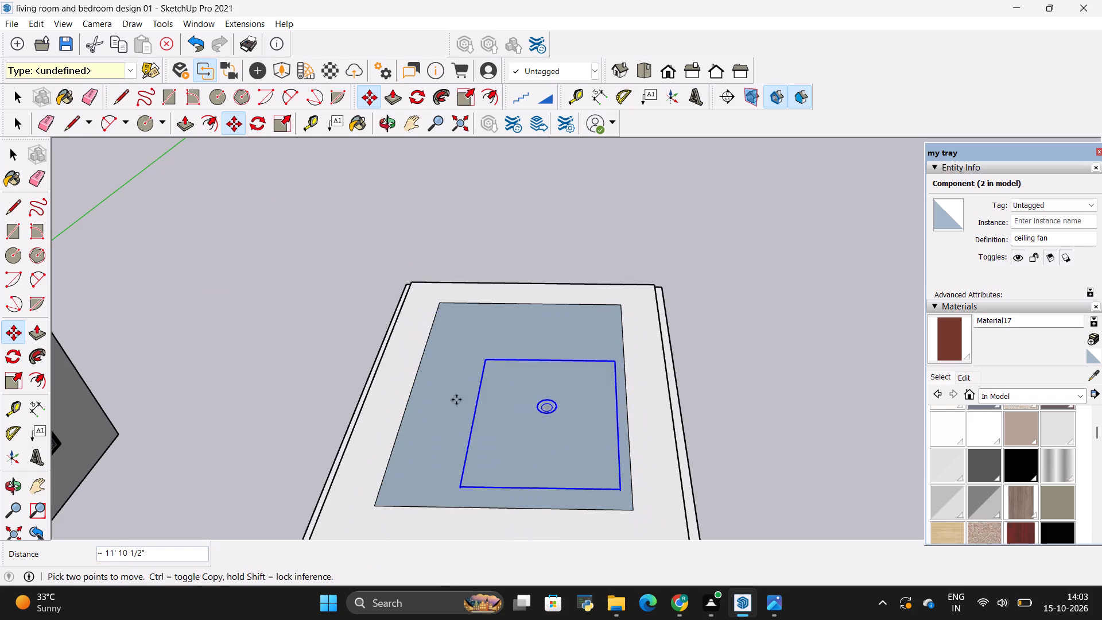
# Move the ceiling fan about 2' 3 15/16" to the centre of the living room's blue-grey ceiling panel.
pyautogui.scroll(-3, 327, 384)
pyautogui.moveTo(319, 391); pyautogui.dragTo(502, 471, button='middle')
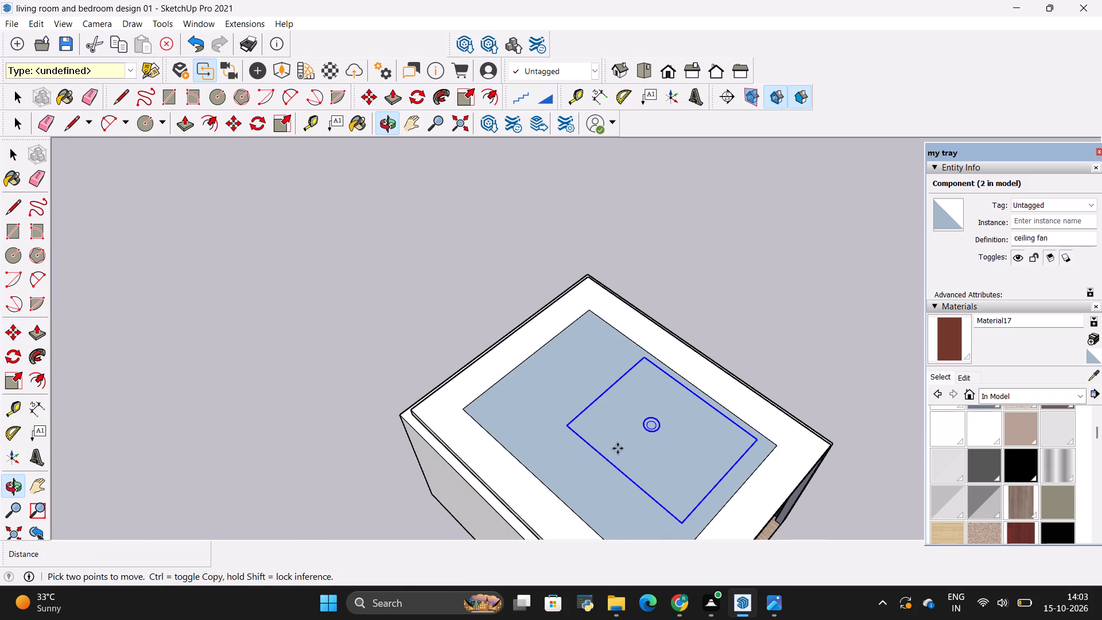
pyautogui.scroll(13, 662, 440)
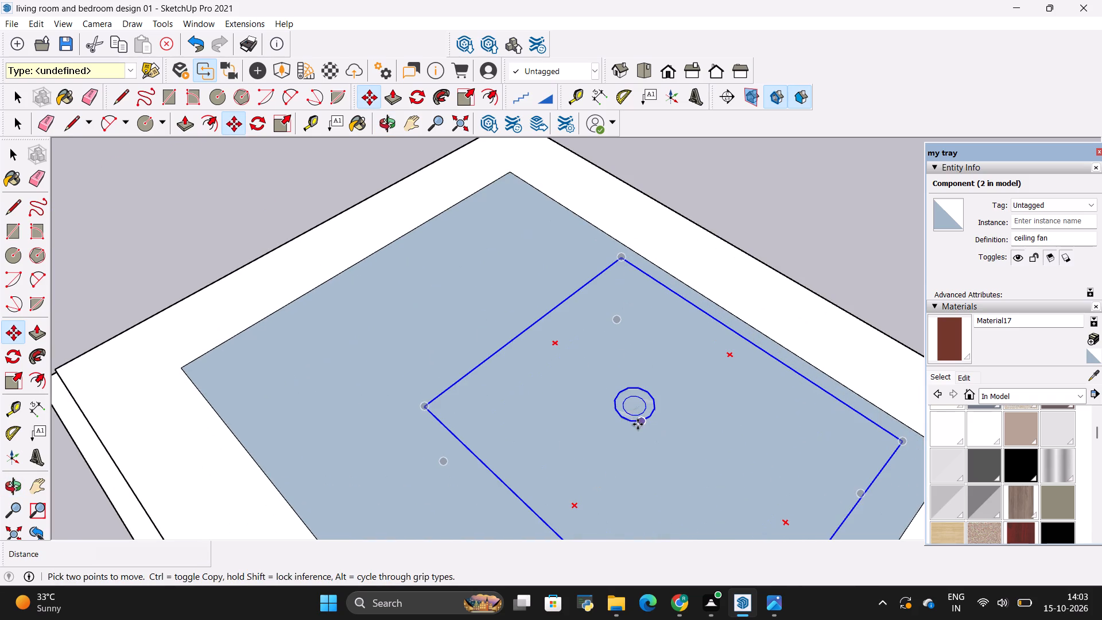
pyautogui.click(638, 424)
pyautogui.scroll(-4, 506, 392)
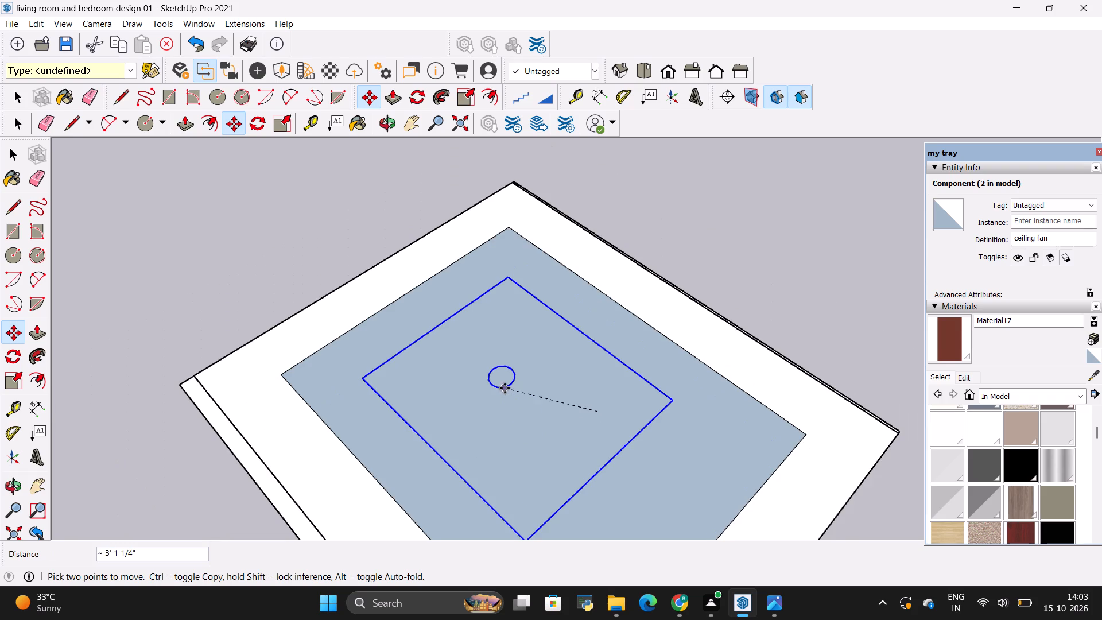
pyautogui.scroll(-7, 505, 381)
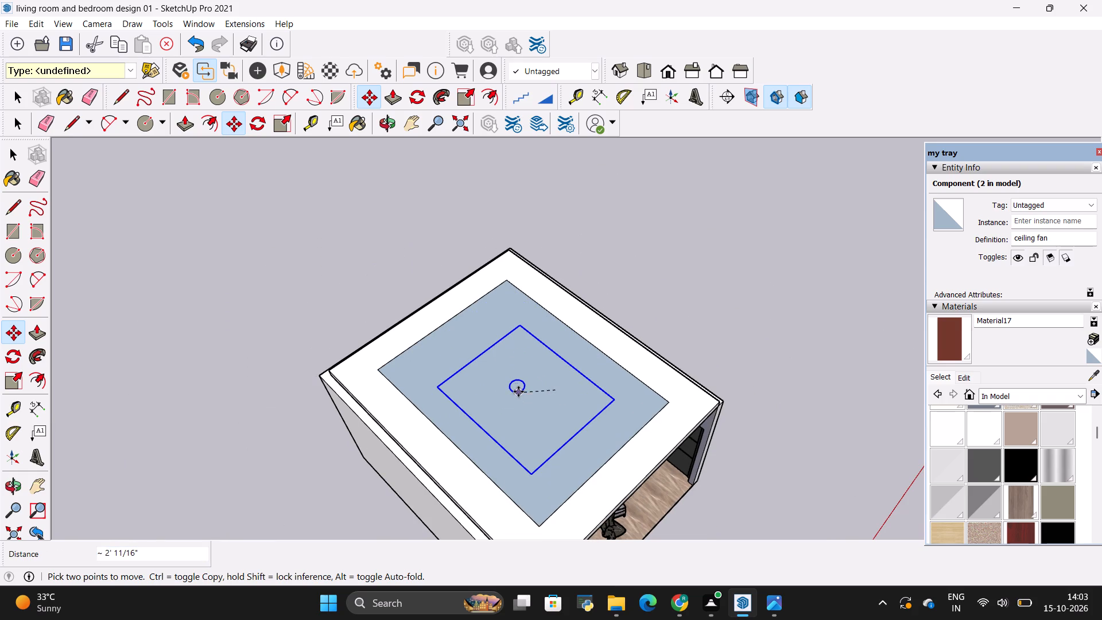
pyautogui.click(514, 389)
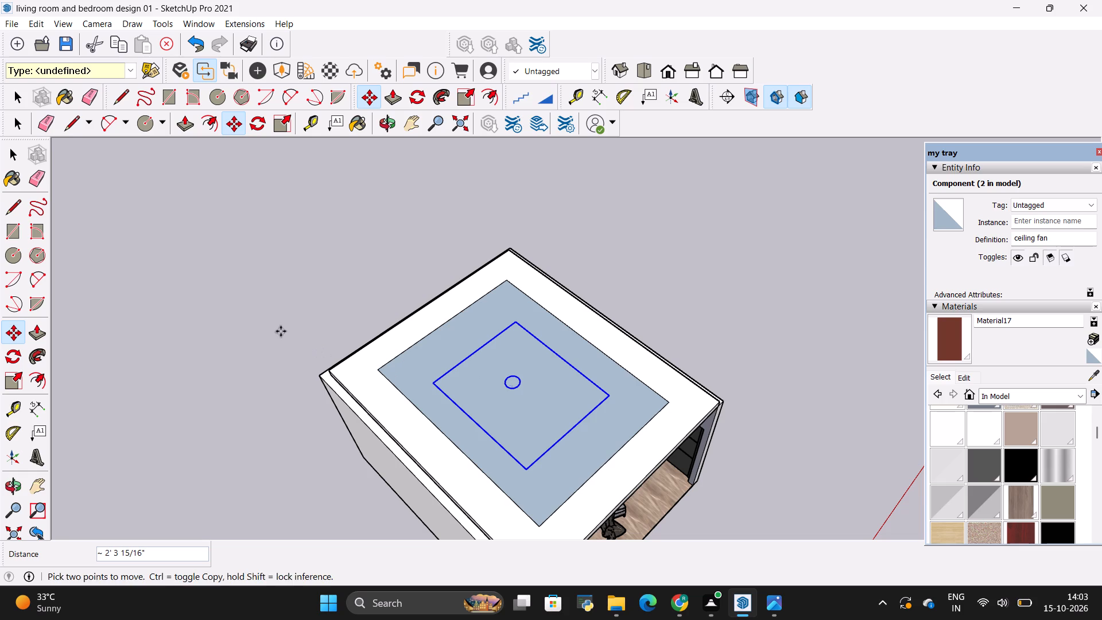
pyautogui.press('space')
pyautogui.click(280, 331)
# Inspect the ceiling fan's position in the recessed false ceiling from inside and below the living room.
pyautogui.scroll(-12, 280, 330)
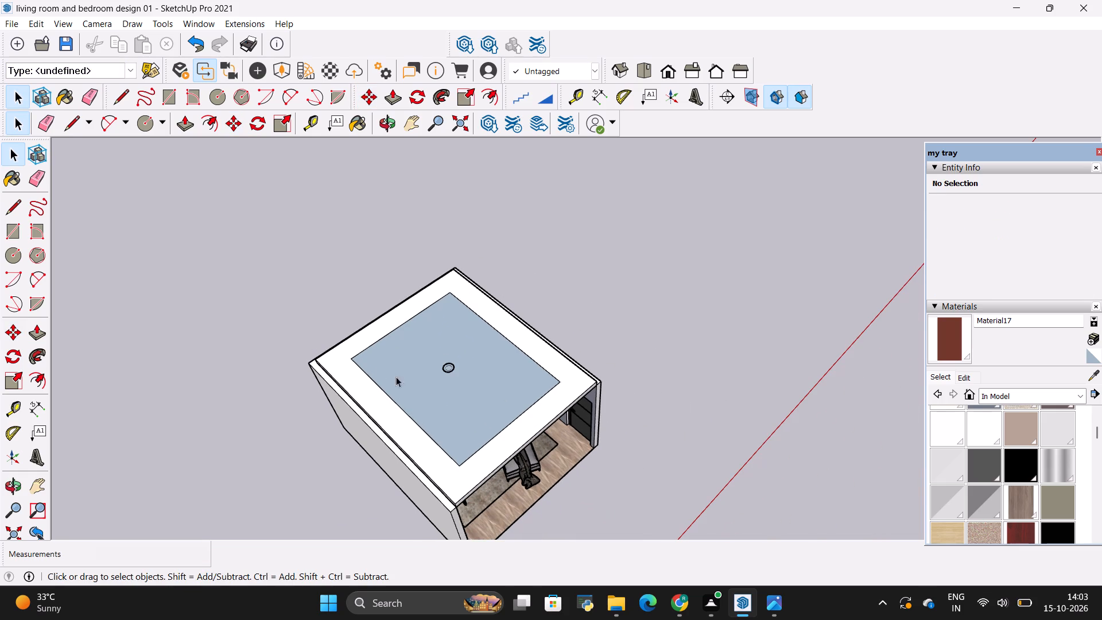
pyautogui.moveTo(506, 445); pyautogui.dragTo(312, 235, button='middle')
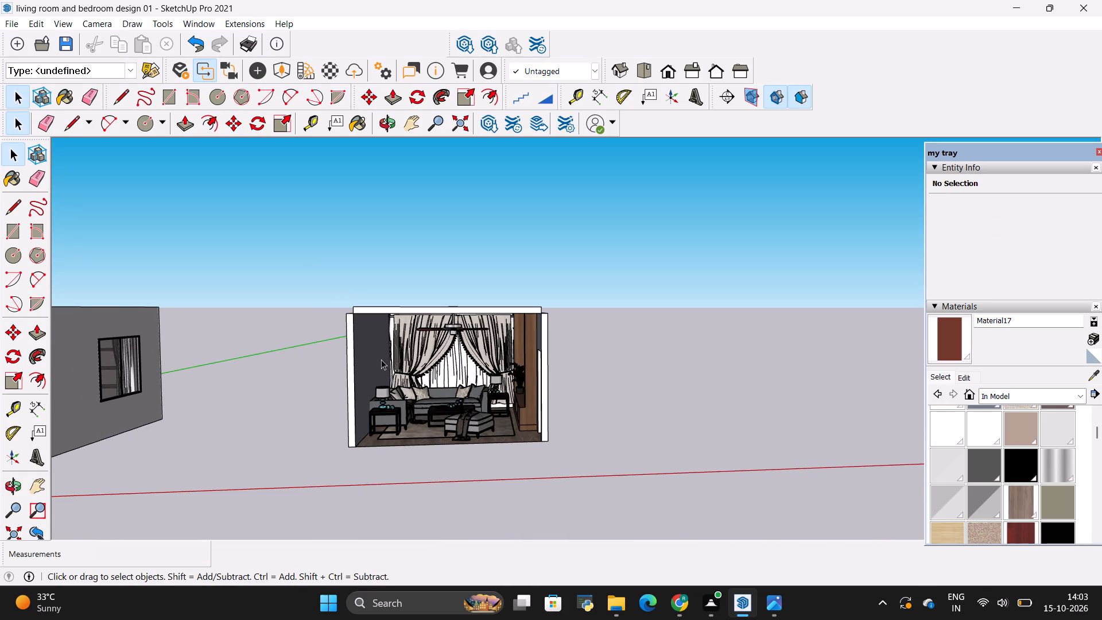
pyautogui.moveTo(381, 360); pyautogui.dragTo(461, 307, button='middle')
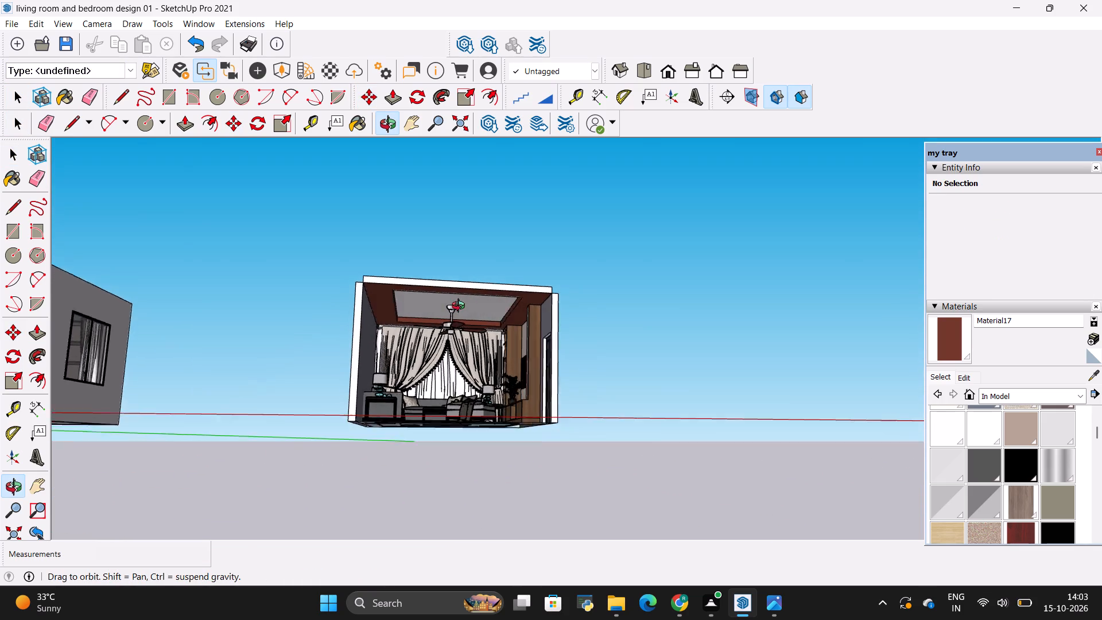
pyautogui.moveTo(461, 307); pyautogui.dragTo(406, 245, button='middle')
pyautogui.scroll(3, 443, 297)
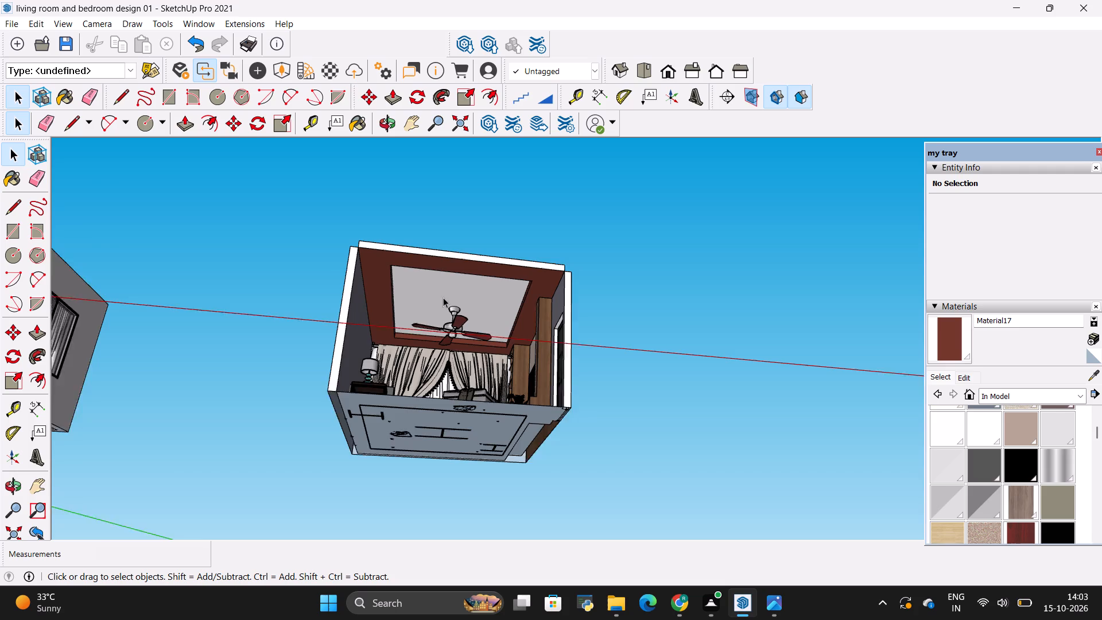
pyautogui.scroll(8, 482, 353)
pyautogui.scroll(3, 436, 355)
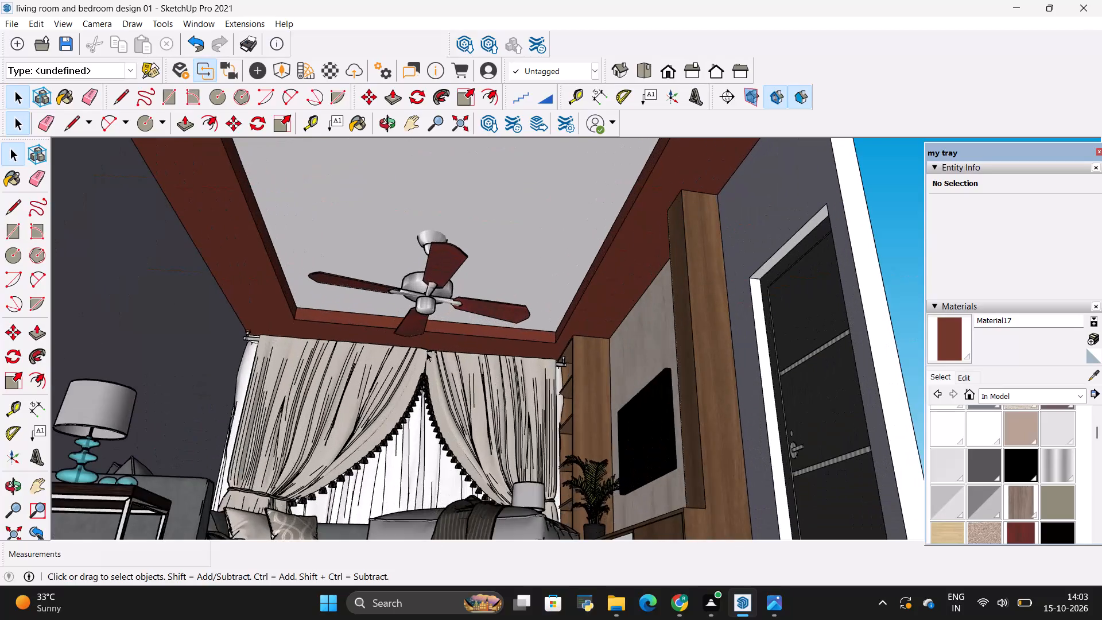
pyautogui.moveTo(414, 348); pyautogui.dragTo(433, 363, button='middle')
pyautogui.scroll(-4, 395, 339)
pyautogui.moveTo(396, 333); pyautogui.dragTo(398, 332, button='middle')
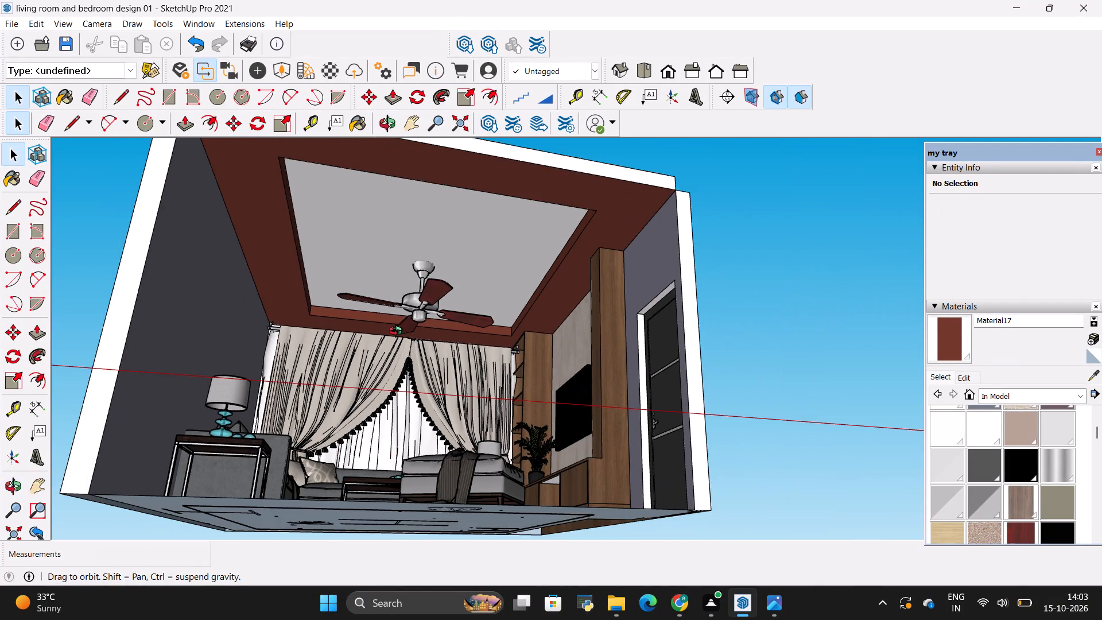
pyautogui.moveTo(398, 332); pyautogui.dragTo(417, 333, button='middle')
pyautogui.scroll(-10, 449, 332)
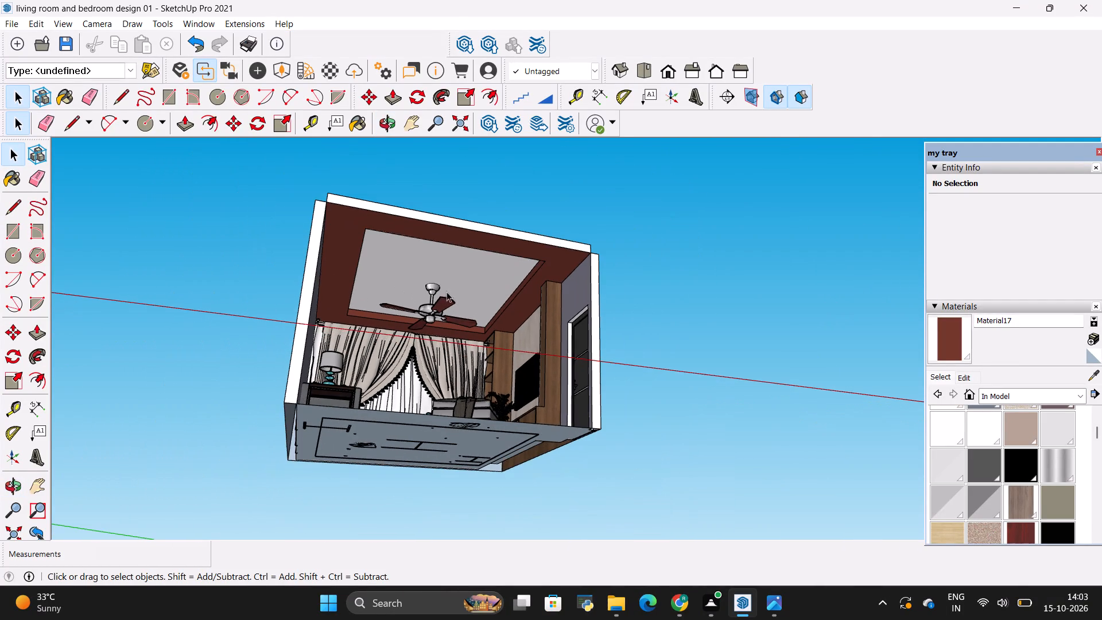
pyautogui.moveTo(459, 245); pyautogui.dragTo(413, 441, button='middle')
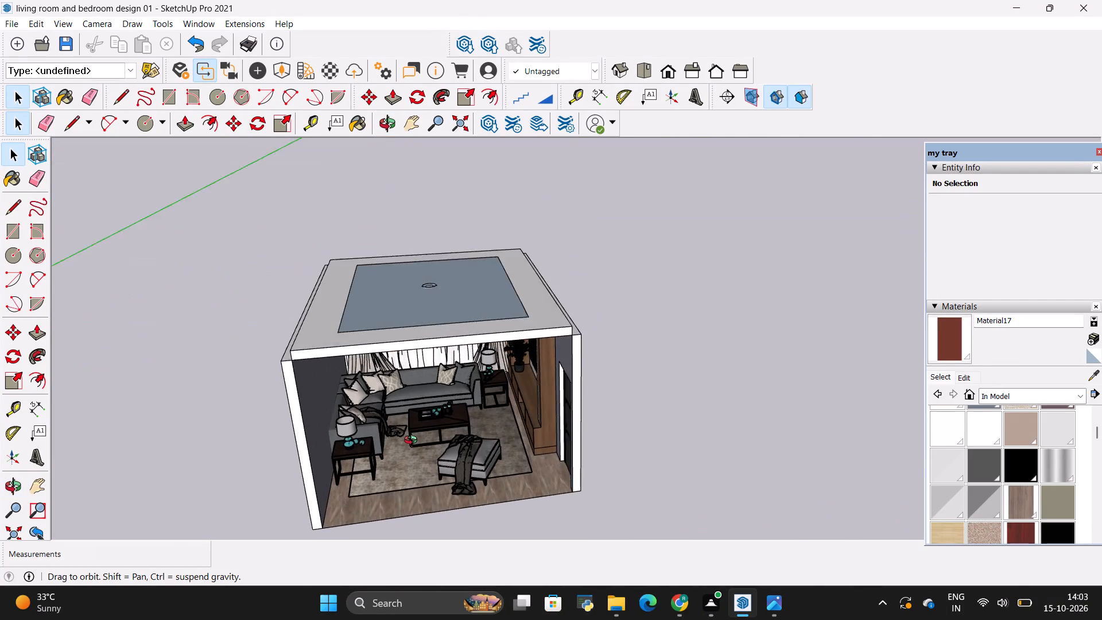
pyautogui.moveTo(413, 441); pyautogui.dragTo(411, 443, button='middle')
# Group the living room's false ceiling together with the ceiling fan.
pyautogui.press('space')
pyautogui.click(490, 330)
pyautogui.scroll(2, 574, 325)
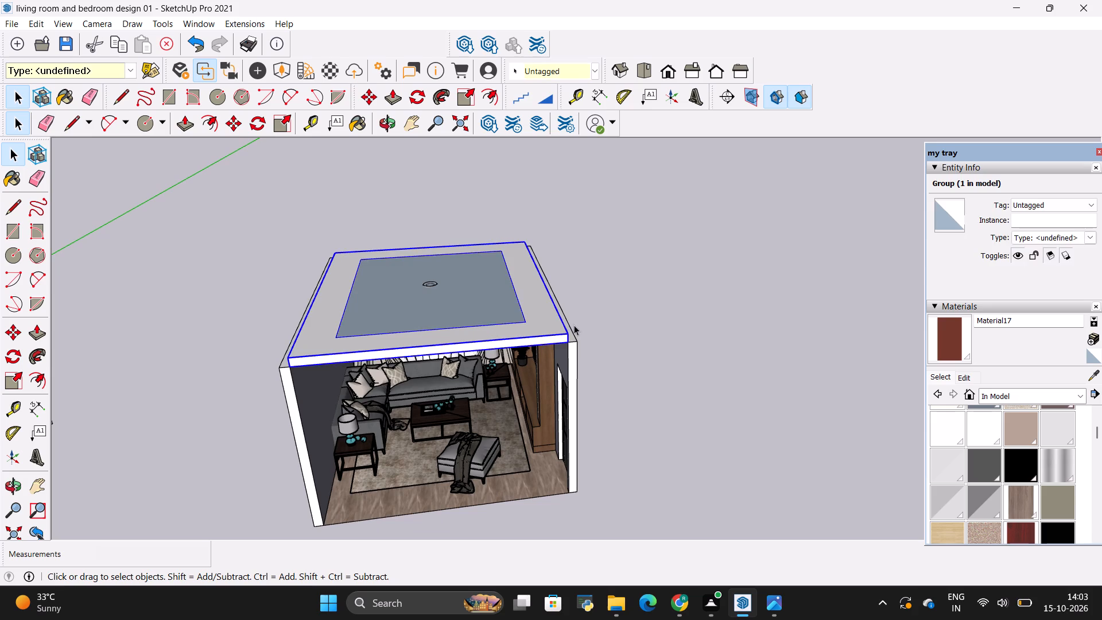
pyautogui.scroll(9, 574, 325)
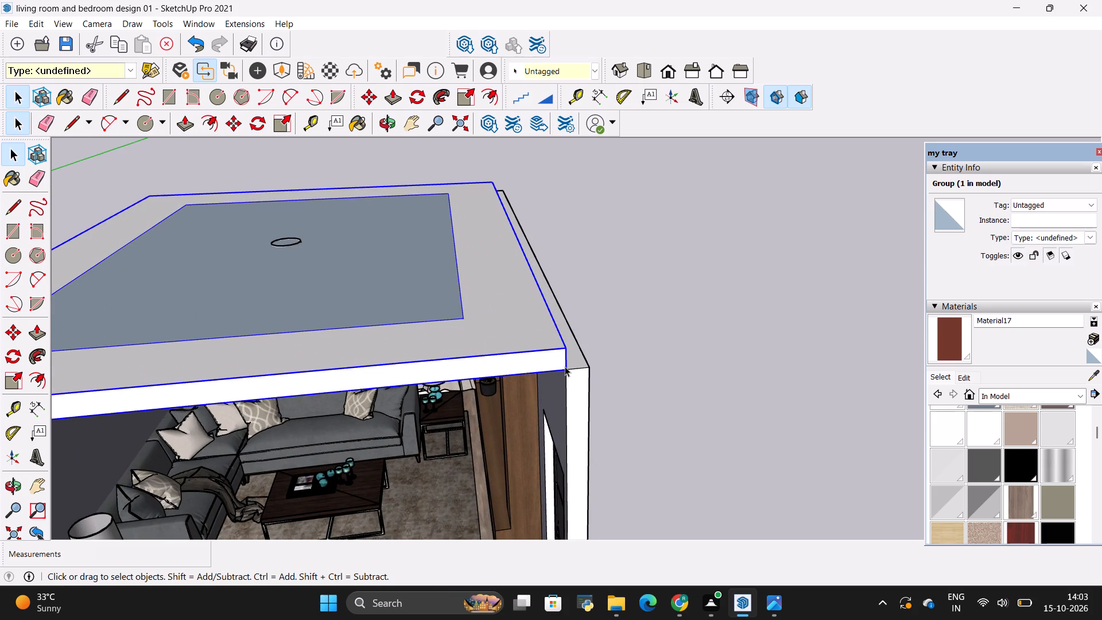
pyautogui.scroll(-9, 571, 358)
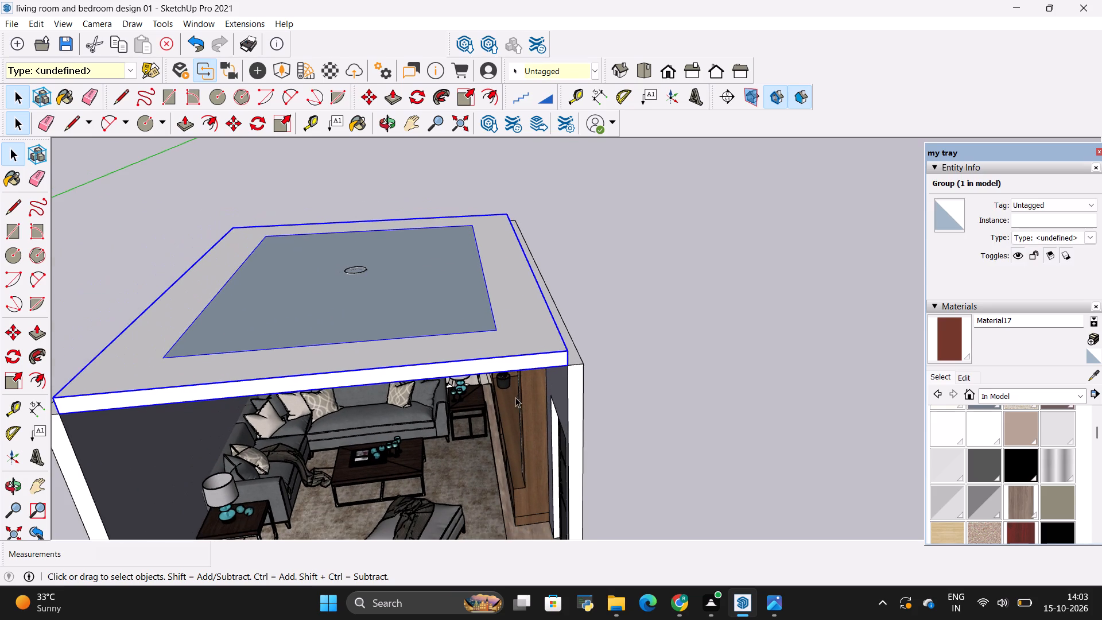
pyautogui.moveTo(515, 398); pyautogui.dragTo(578, 270, button='middle')
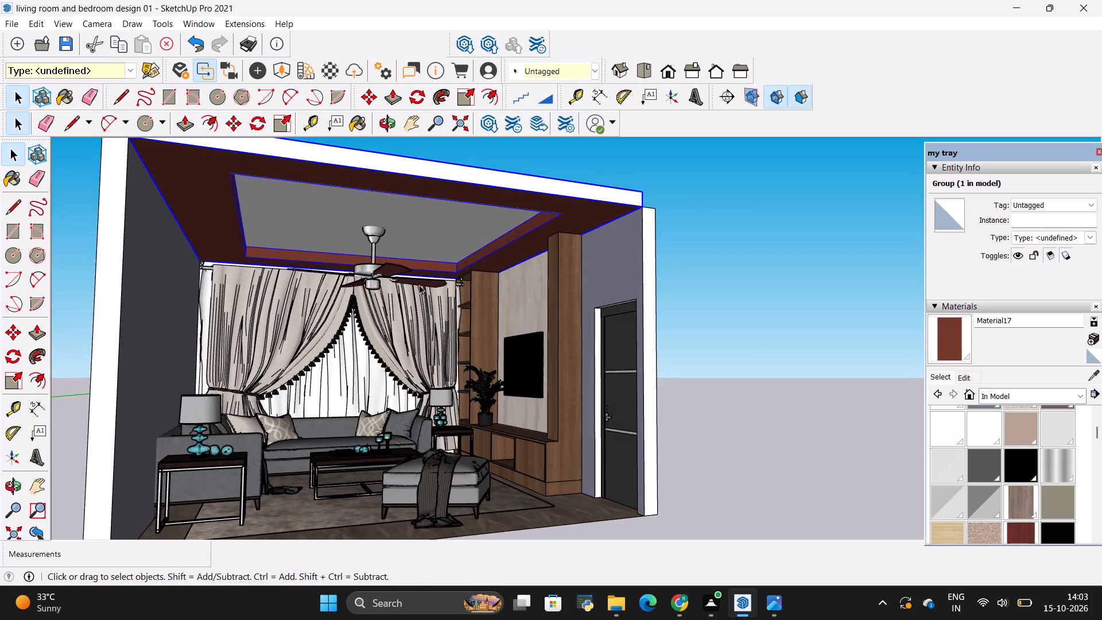
pyautogui.scroll(6, 419, 285)
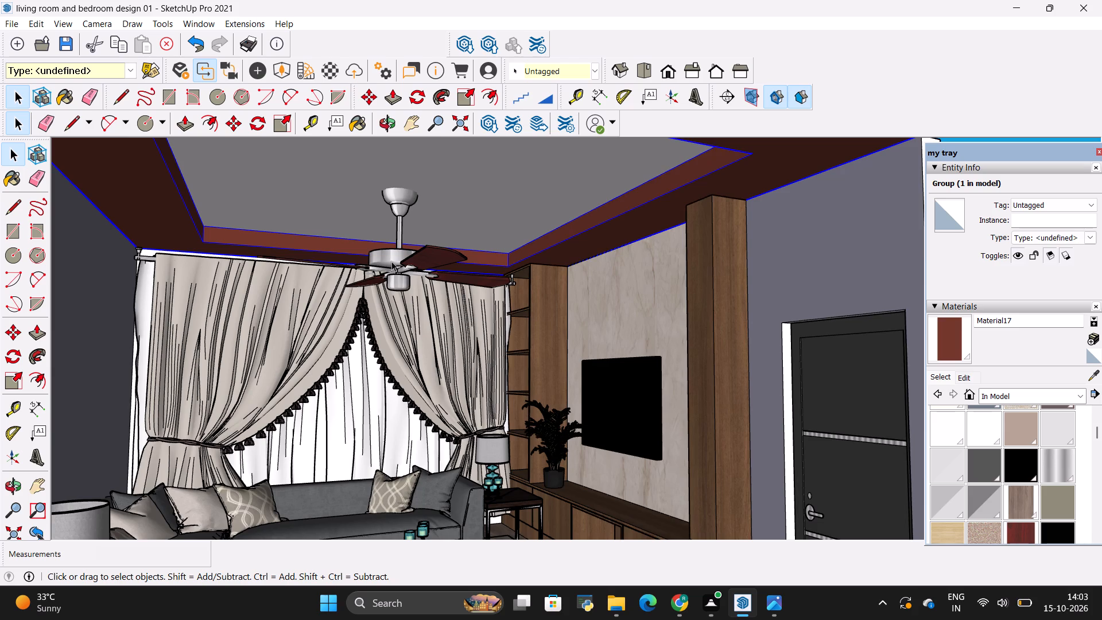
pyautogui.keyDown('ctrl'); pyautogui.click(391, 261); pyautogui.keyUp('ctrl')
pyautogui.scroll(-8, 261, 314)
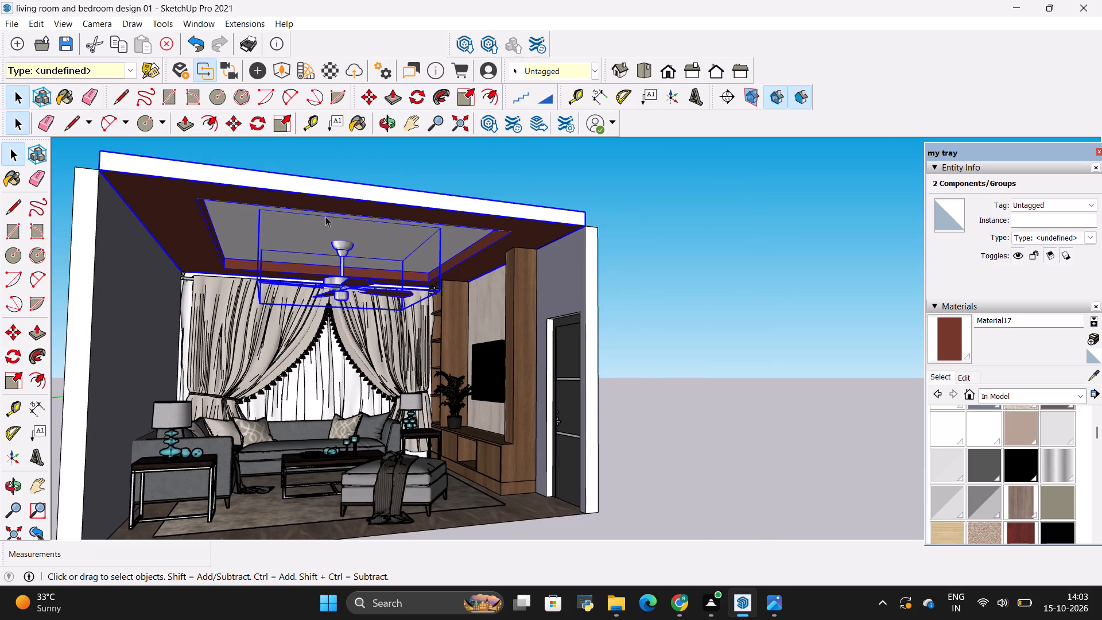
pyautogui.rightClick(327, 216)
pyautogui.click(379, 353)
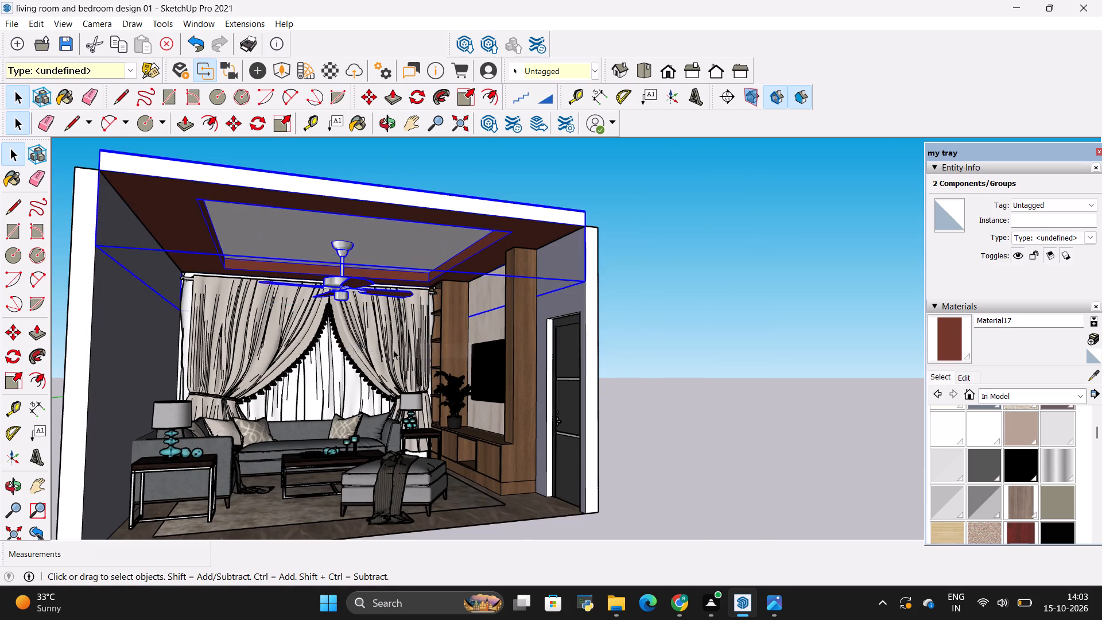
# Move the grouped ceiling and fan about 4' 11 15/16" upward off the living room walls.
pyautogui.scroll(-1, 450, 340)
pyautogui.moveTo(498, 325); pyautogui.dragTo(453, 407, button='middle')
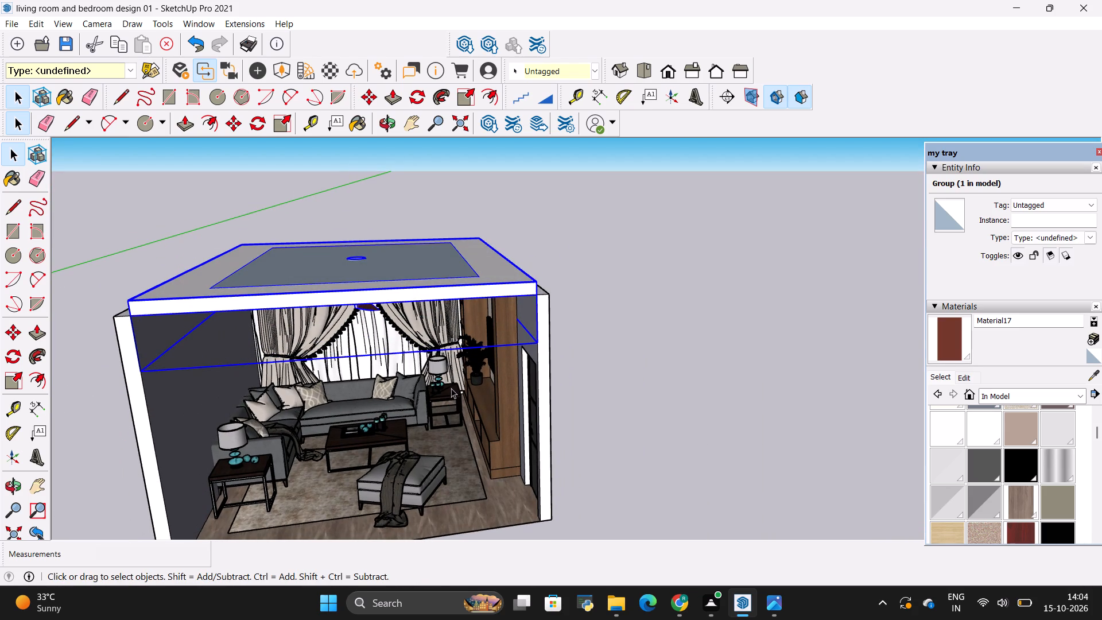
pyautogui.press('m')
pyautogui.click(536, 295)
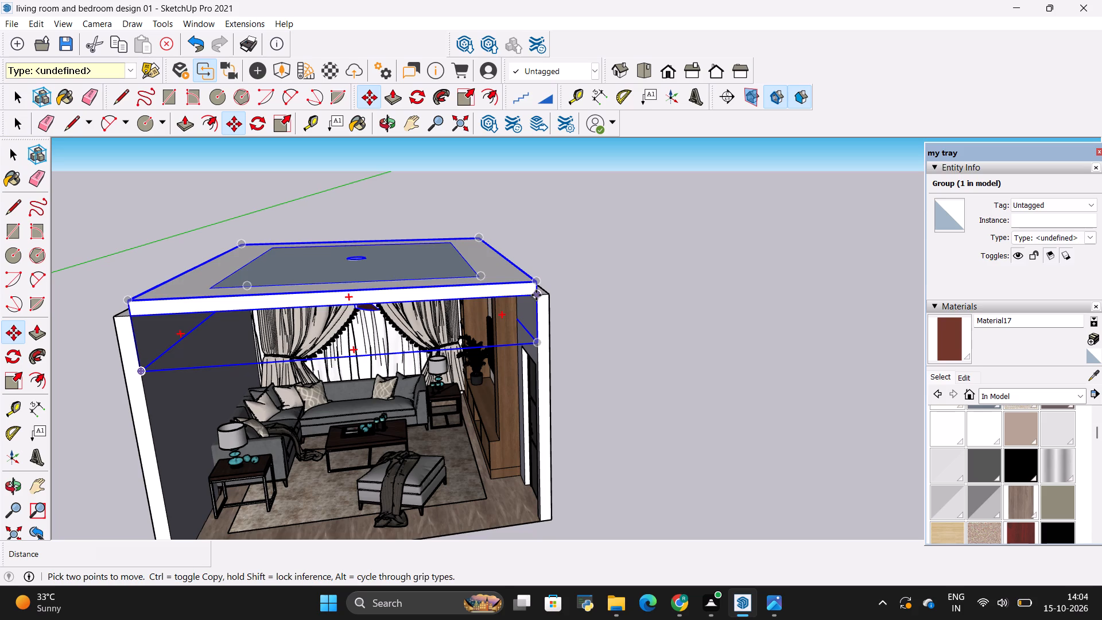
pyautogui.click(499, 169)
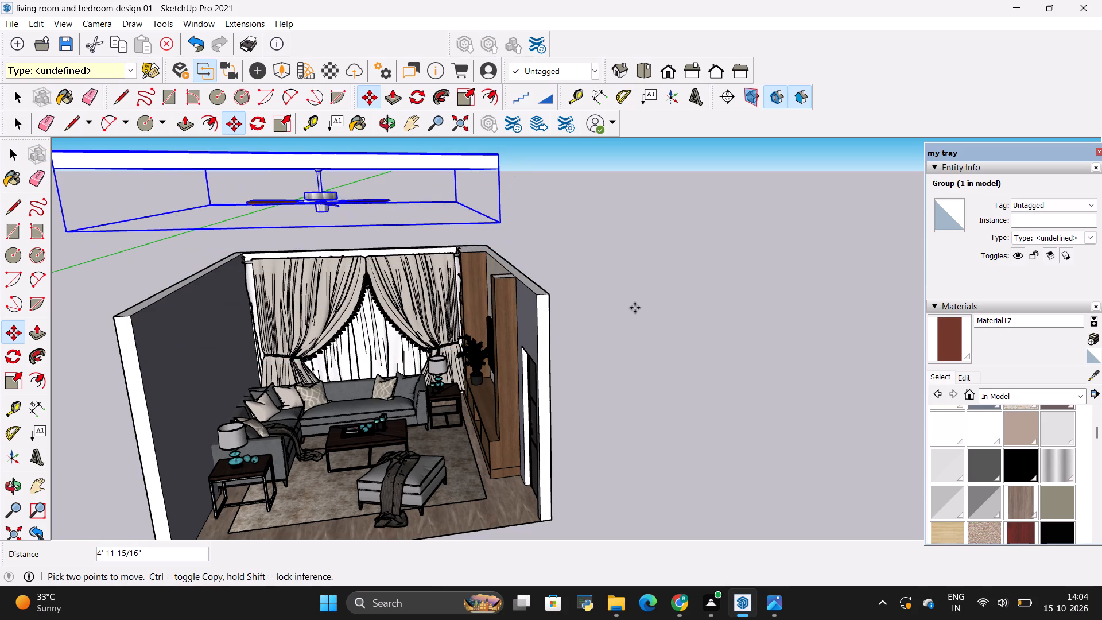
# Raise the grouped ceiling and fan about another 5' 4 1/4" along the blue axis.
pyautogui.scroll(-10, 630, 355)
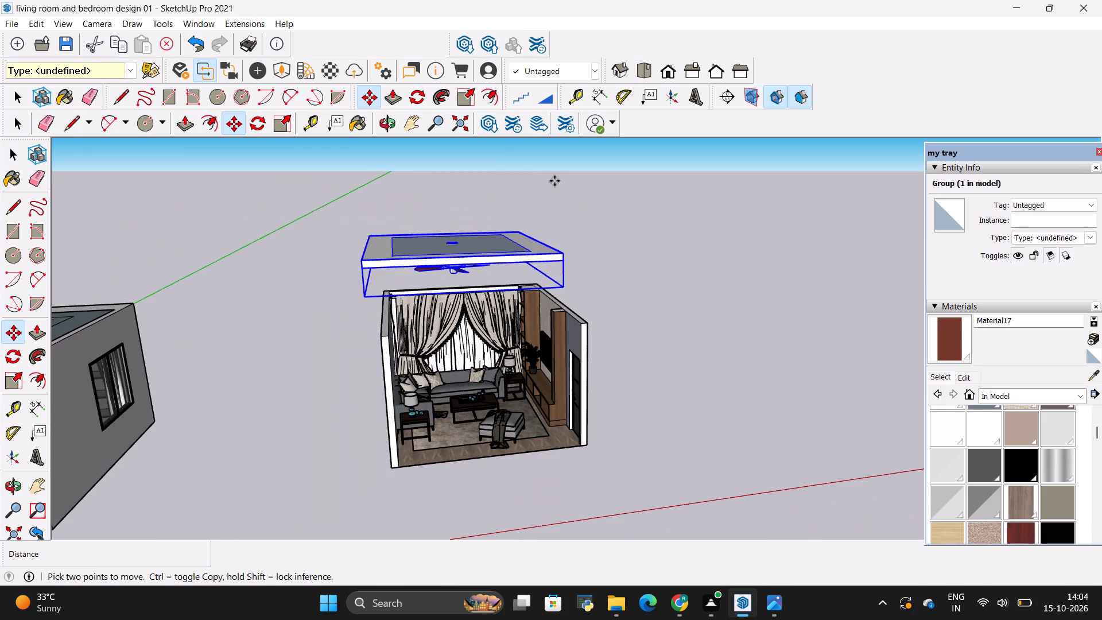
pyautogui.scroll(9, 553, 180)
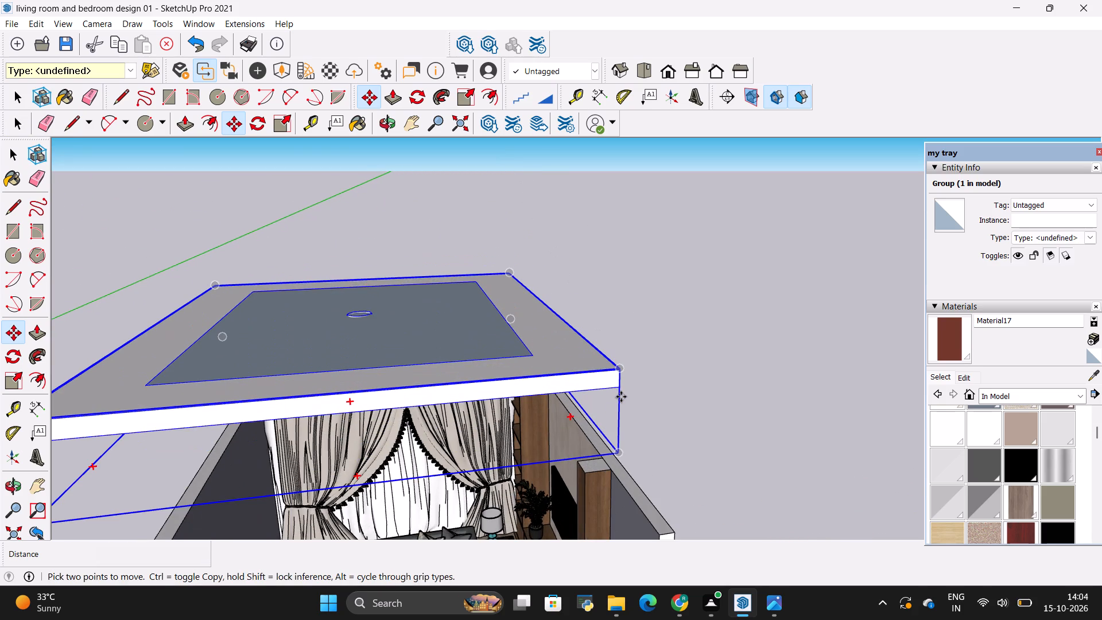
pyautogui.click(619, 391)
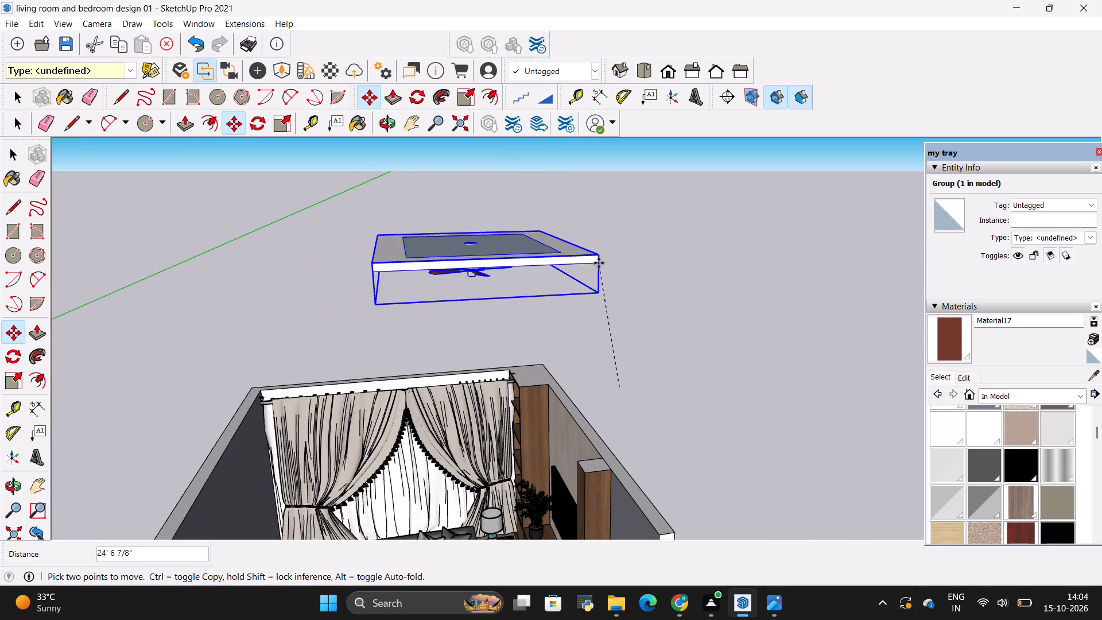
pyautogui.press('Up')
pyautogui.click(575, 187)
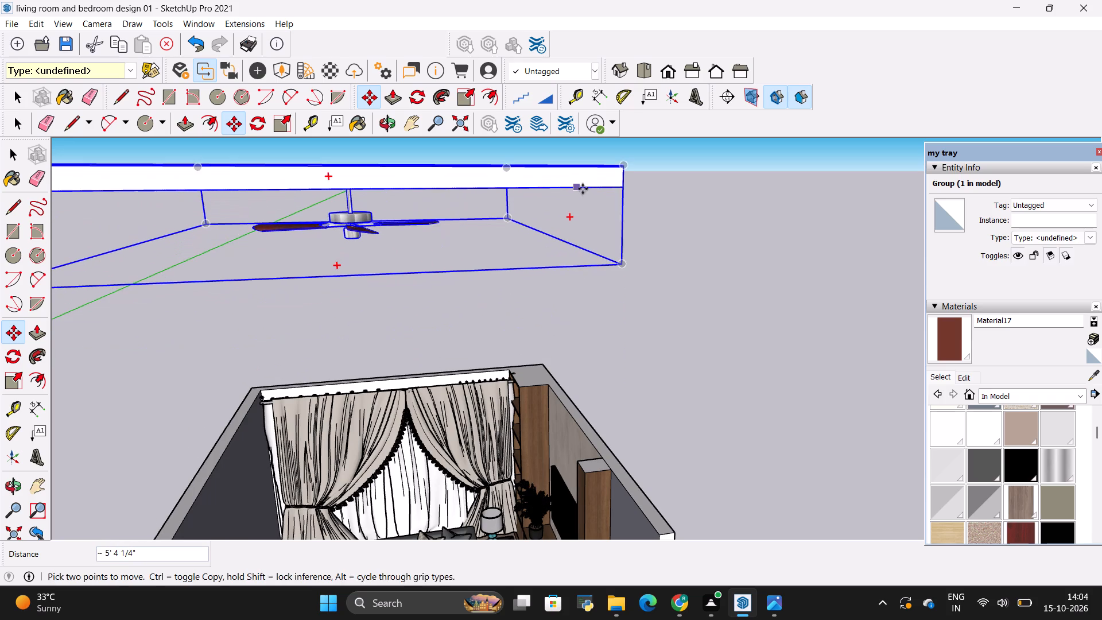
# Raise the grouped ceiling and fan about a further 28' 1 1/2" along the blue axis, high above the living room.
pyautogui.press('Down')
pyautogui.click(752, 301)
pyautogui.scroll(-4, 728, 424)
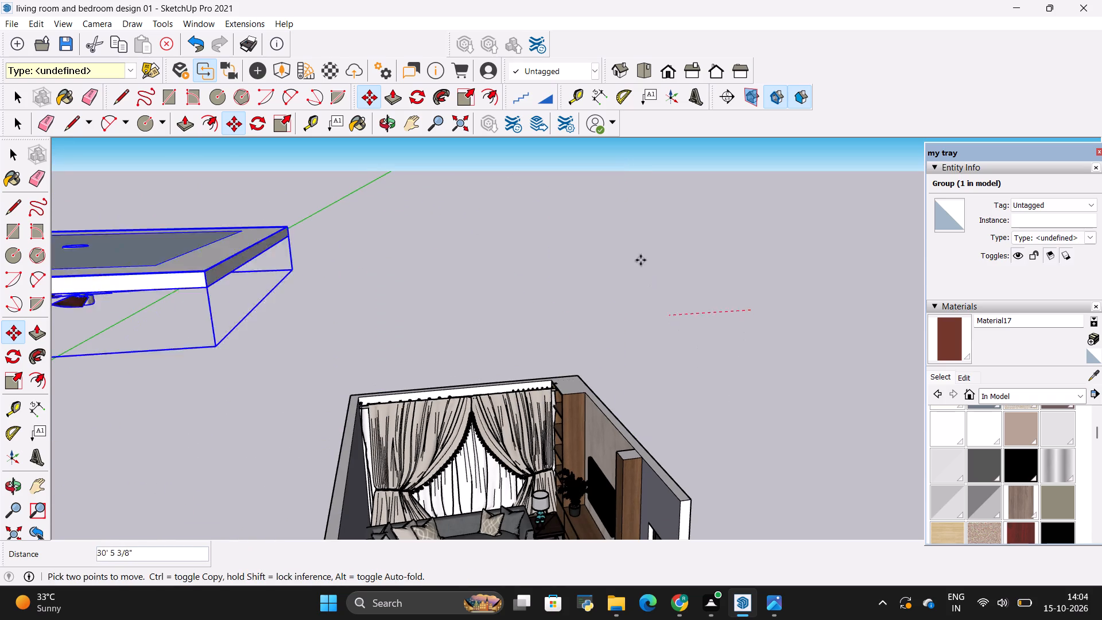
pyautogui.scroll(-9, 627, 389)
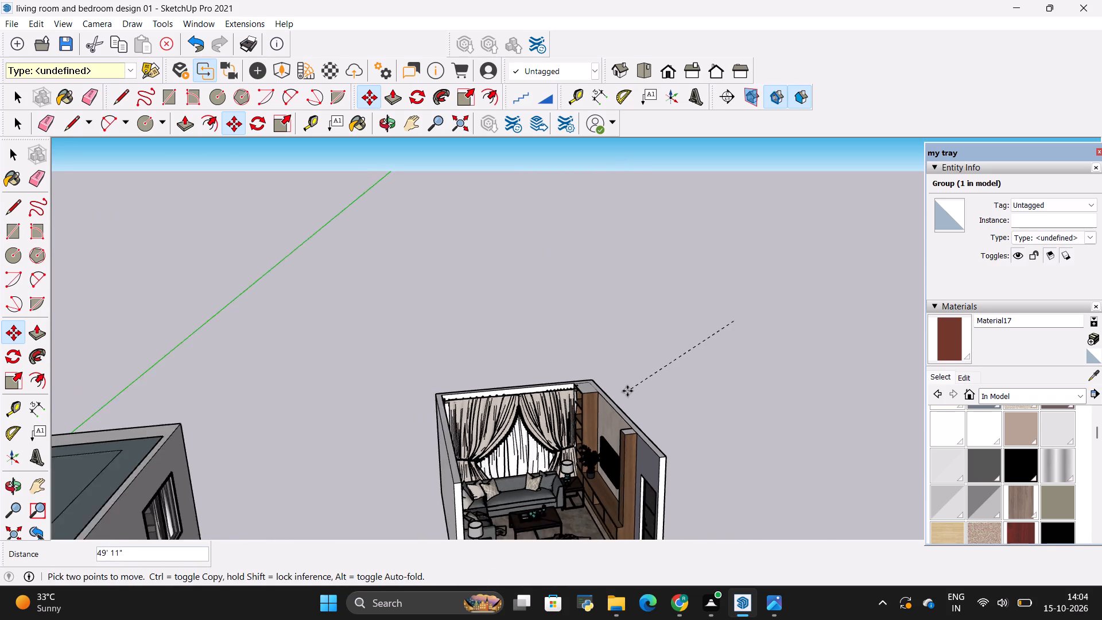
pyautogui.scroll(-15, 627, 391)
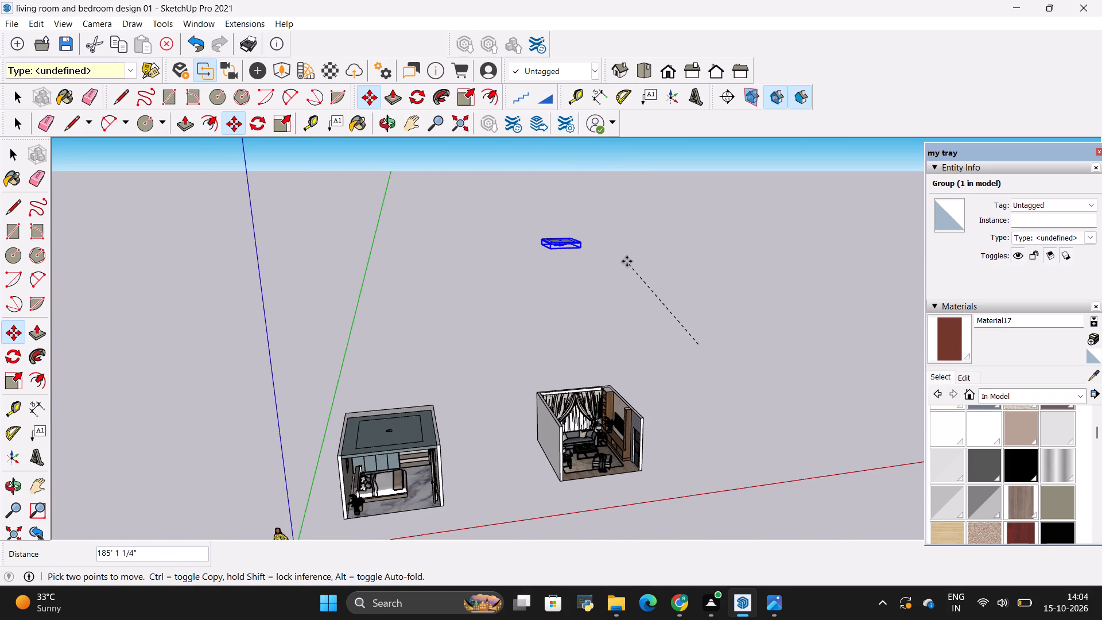
pyautogui.press('Up')
pyautogui.click(641, 252)
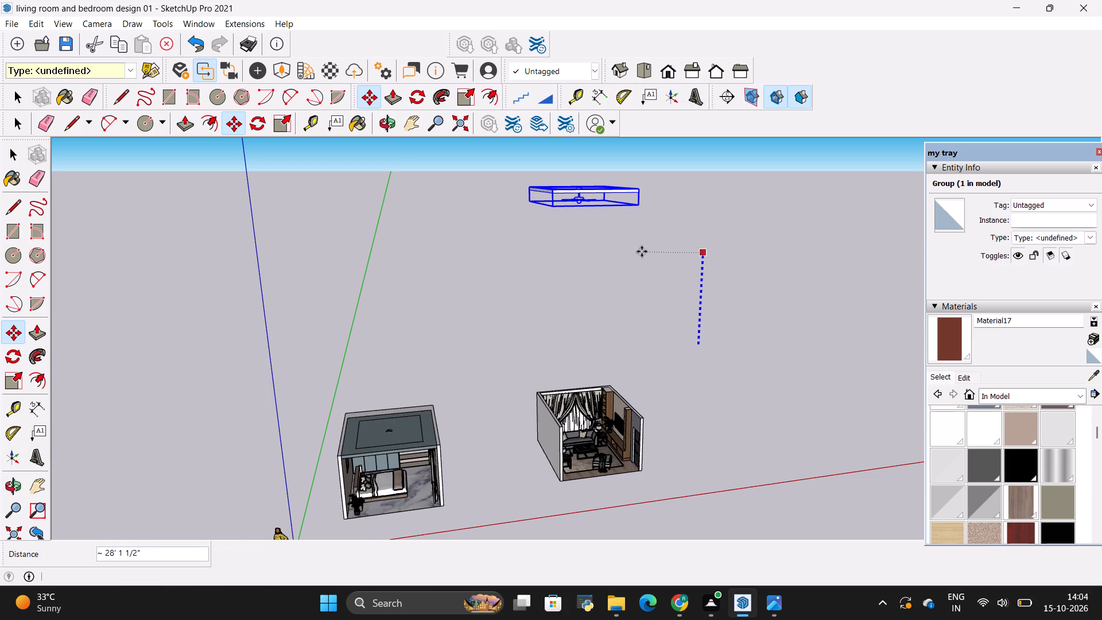
pyautogui.press('space')
pyautogui.click(642, 316)
# Examine the underside of the raised ceiling, including its reddish-brown border, recess and mounted fan.
pyautogui.scroll(-8, 641, 409)
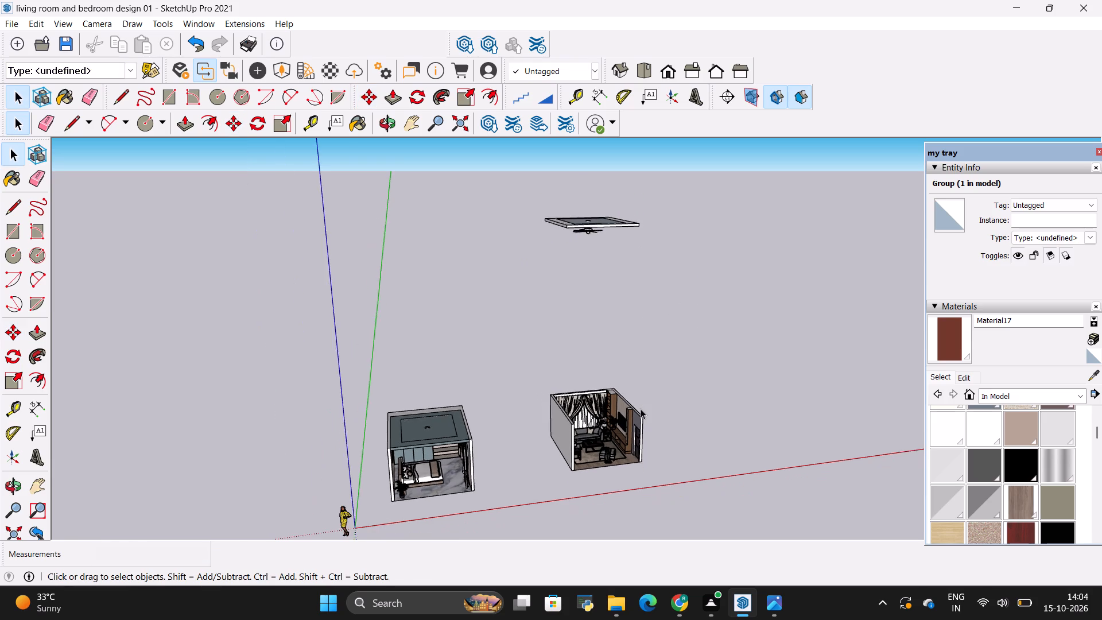
pyautogui.scroll(-2, 641, 409)
pyautogui.moveTo(600, 358); pyautogui.dragTo(600, 206, button='middle')
pyautogui.scroll(7, 592, 238)
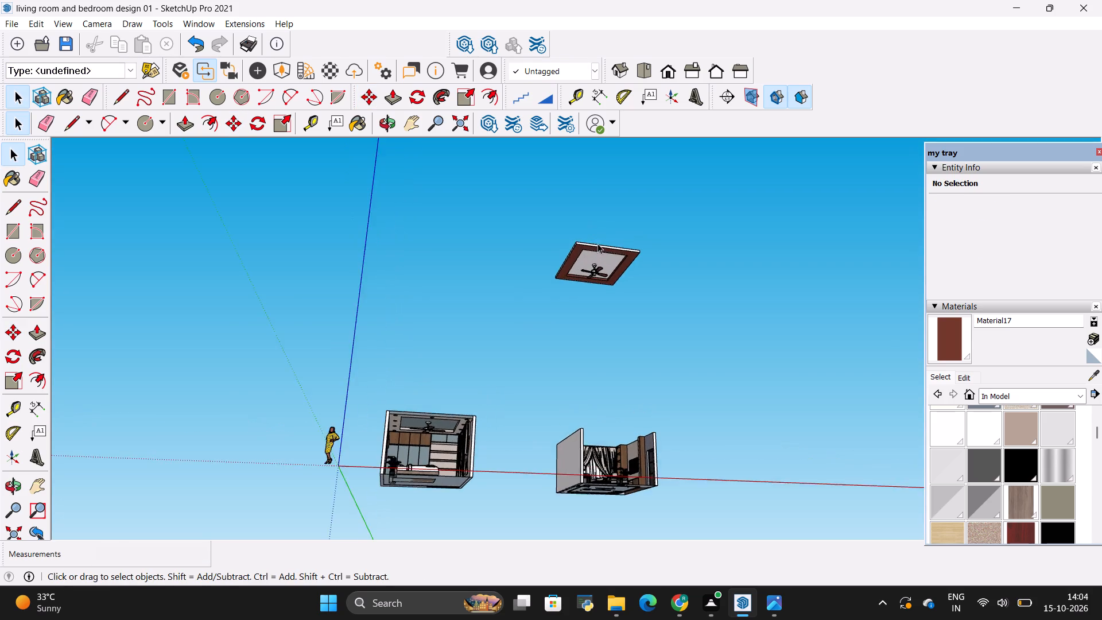
pyautogui.scroll(20, 597, 243)
pyautogui.scroll(3, 597, 243)
pyautogui.scroll(9, 641, 281)
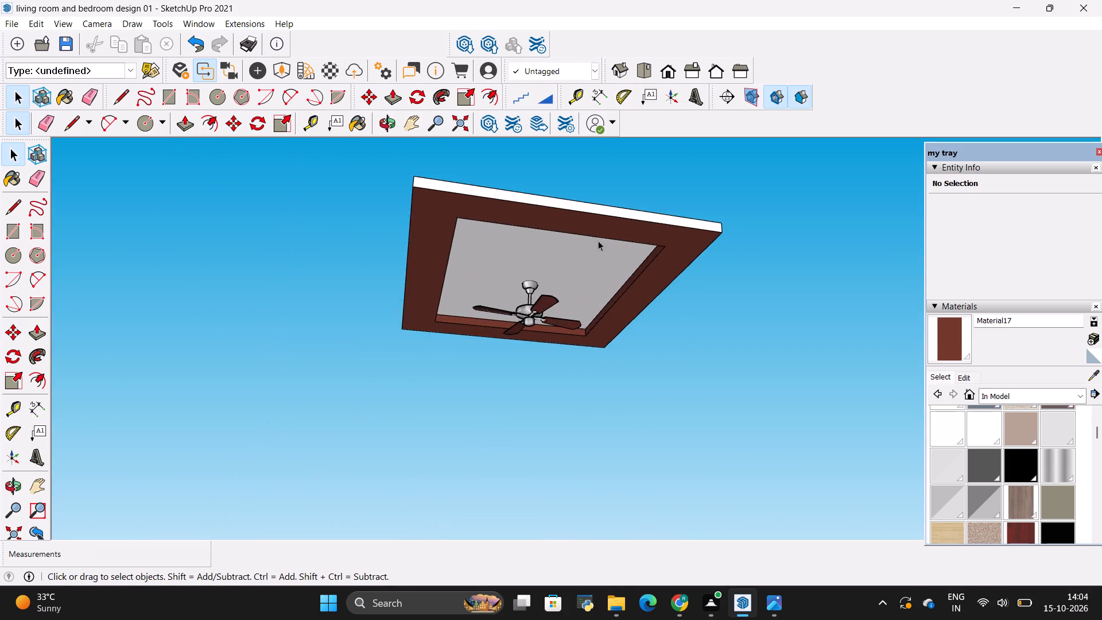
pyautogui.scroll(4, 598, 241)
pyautogui.scroll(-3, 596, 276)
pyautogui.keyDown('shift'); pyautogui.moveTo(596, 280); pyautogui.dragTo(608, 345, button='middle'); pyautogui.keyUp('shift')
pyautogui.moveTo(607, 353); pyautogui.dragTo(550, 208, button='middle')
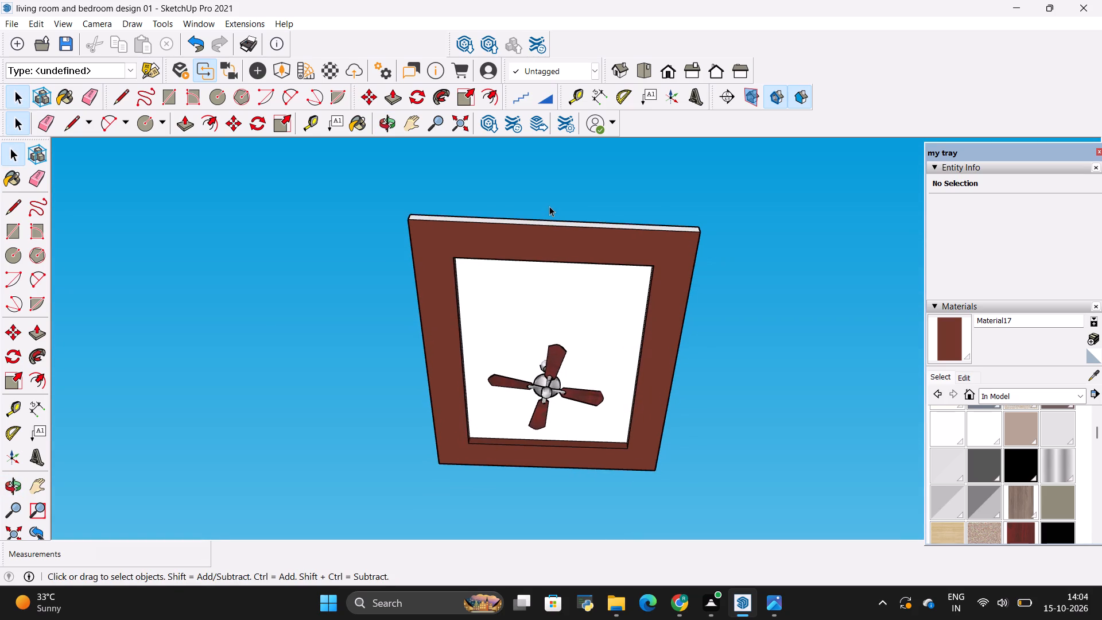
pyautogui.scroll(3, 545, 207)
pyautogui.scroll(2, 479, 204)
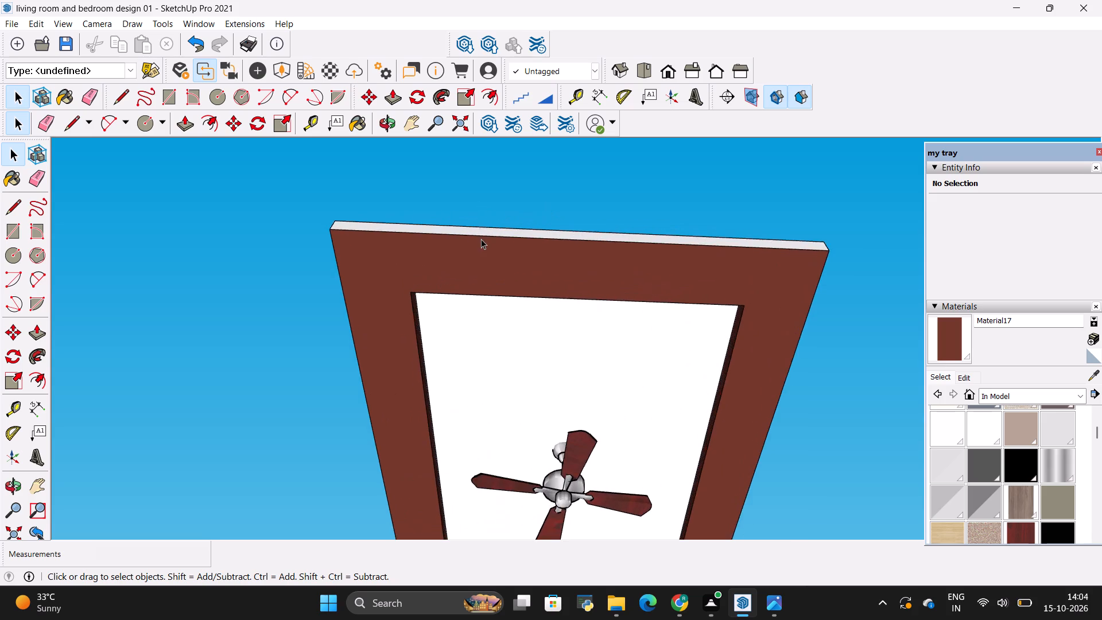
pyautogui.scroll(-9, 481, 239)
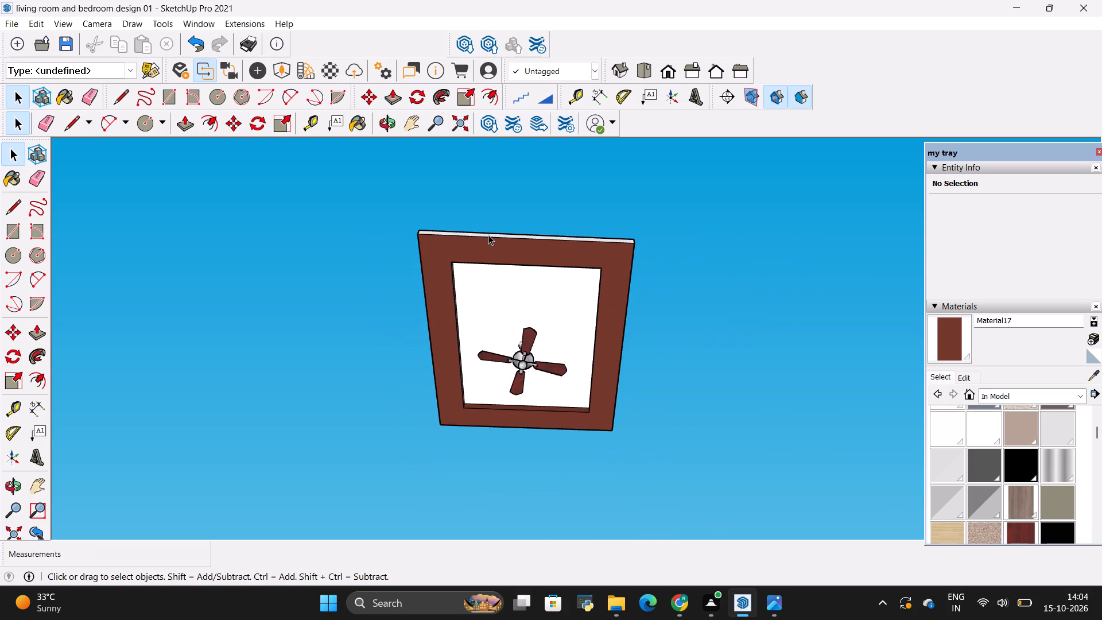
pyautogui.scroll(3, 488, 235)
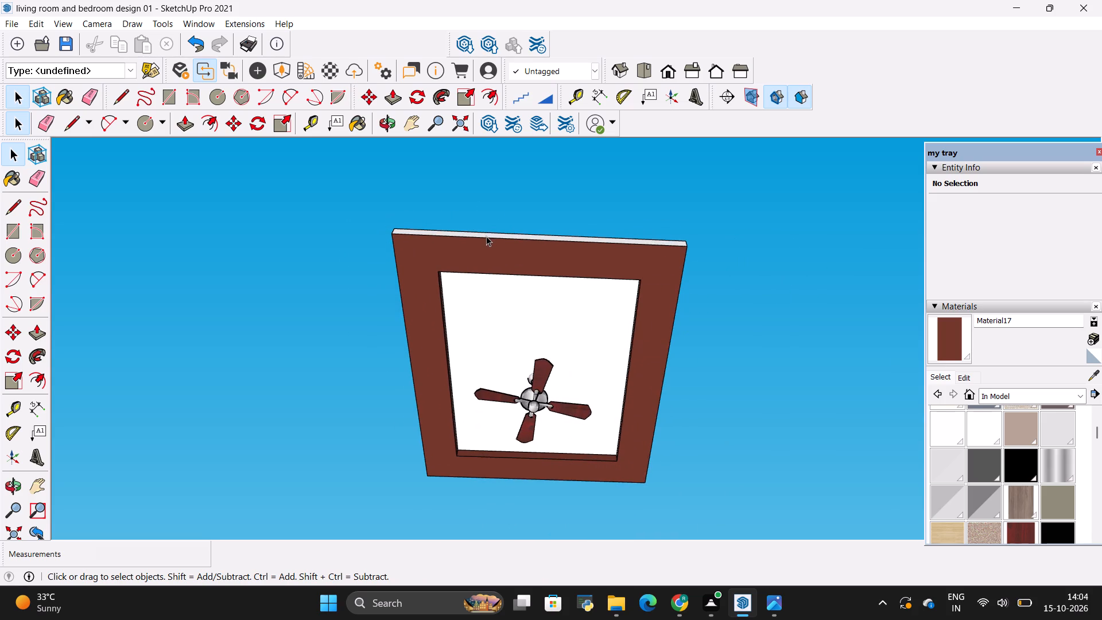
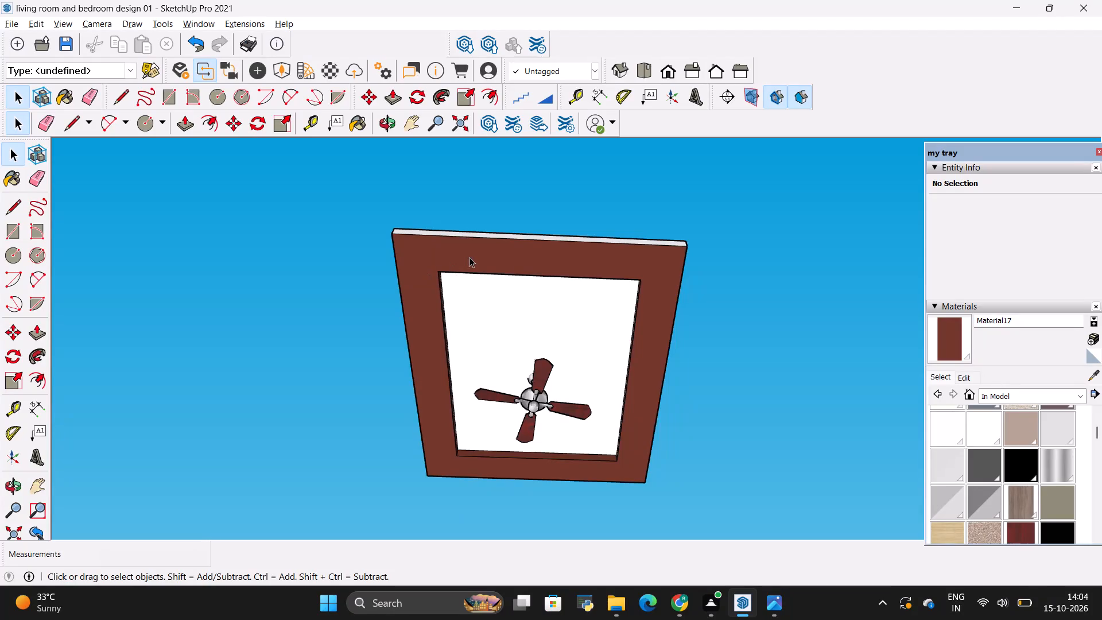
# Inside the ceiling group, draw a circle of about 4" radius on the reddish-brown border near one corner.
pyautogui.doubleClick(470, 257)
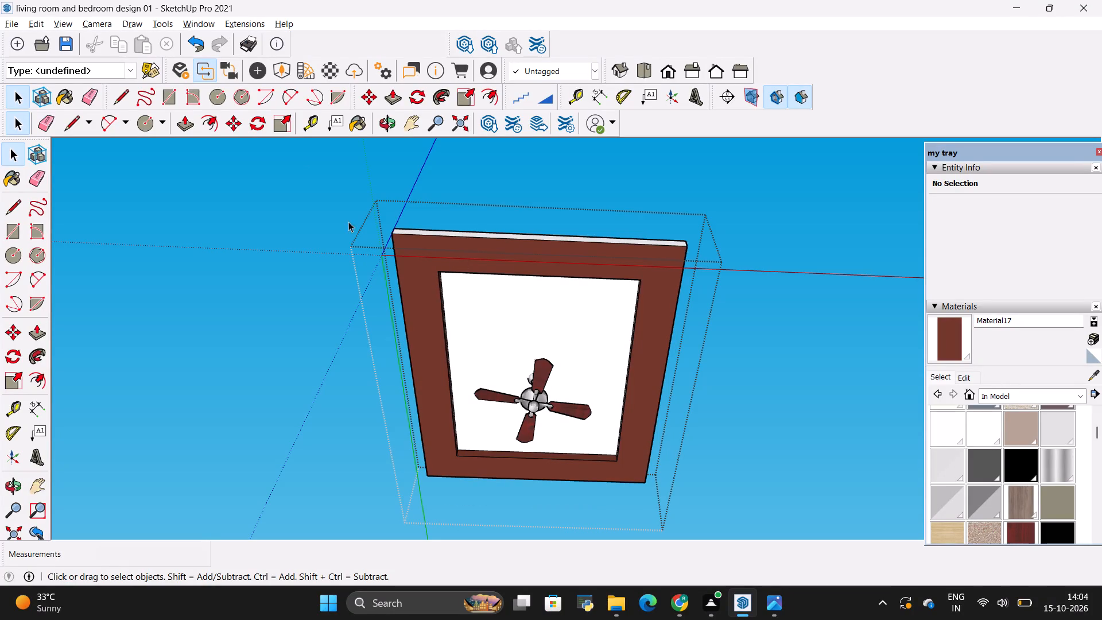
pyautogui.press('c')
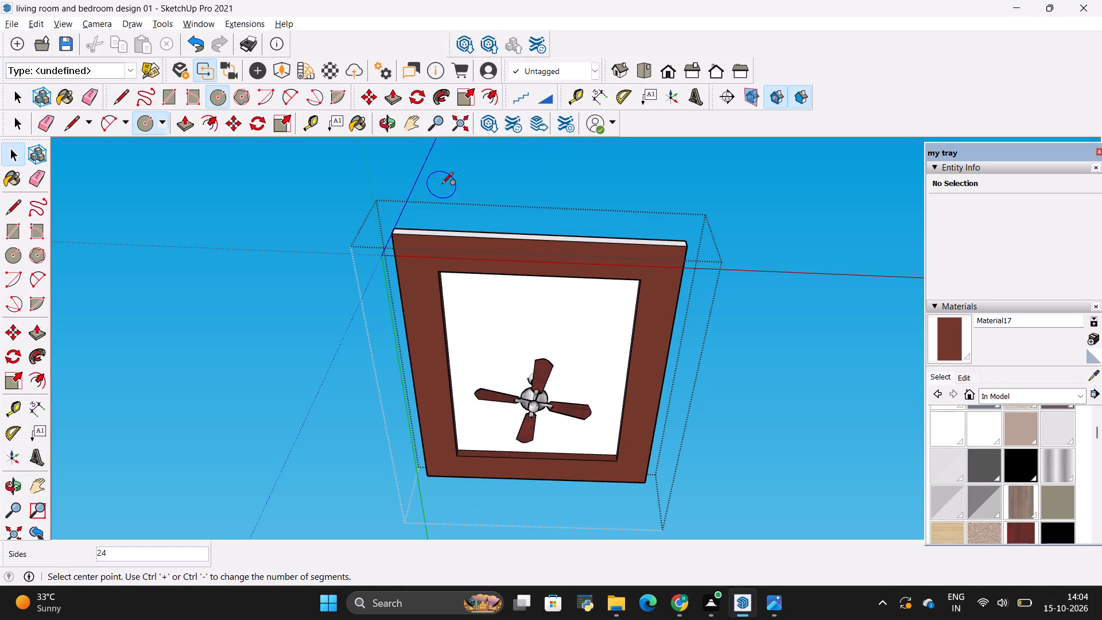
pyautogui.scroll(6, 423, 265)
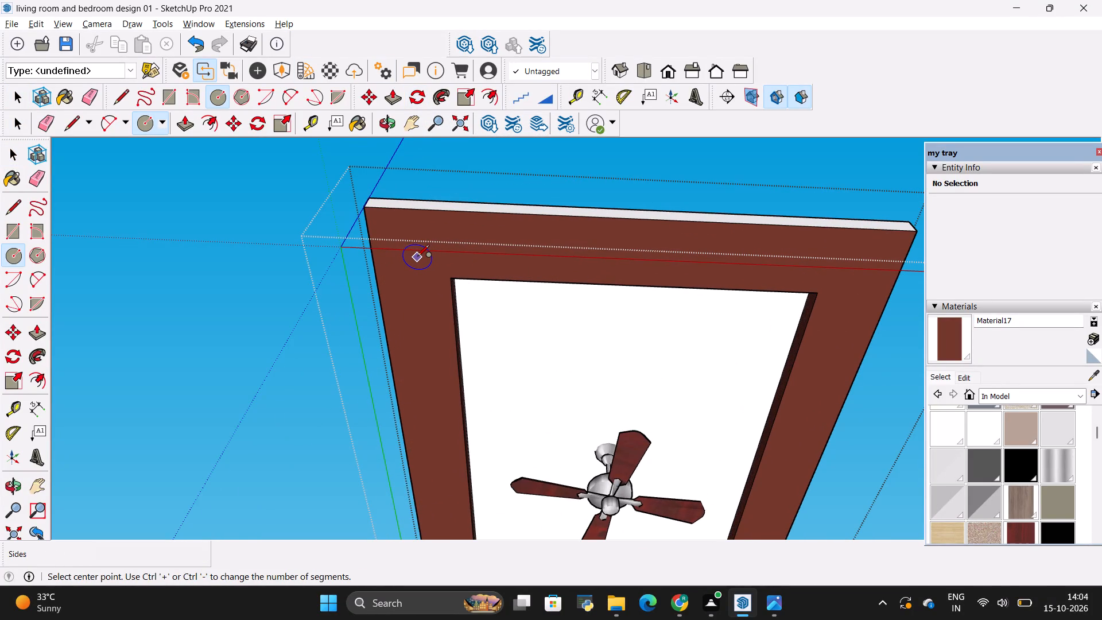
pyautogui.scroll(-4, 418, 238)
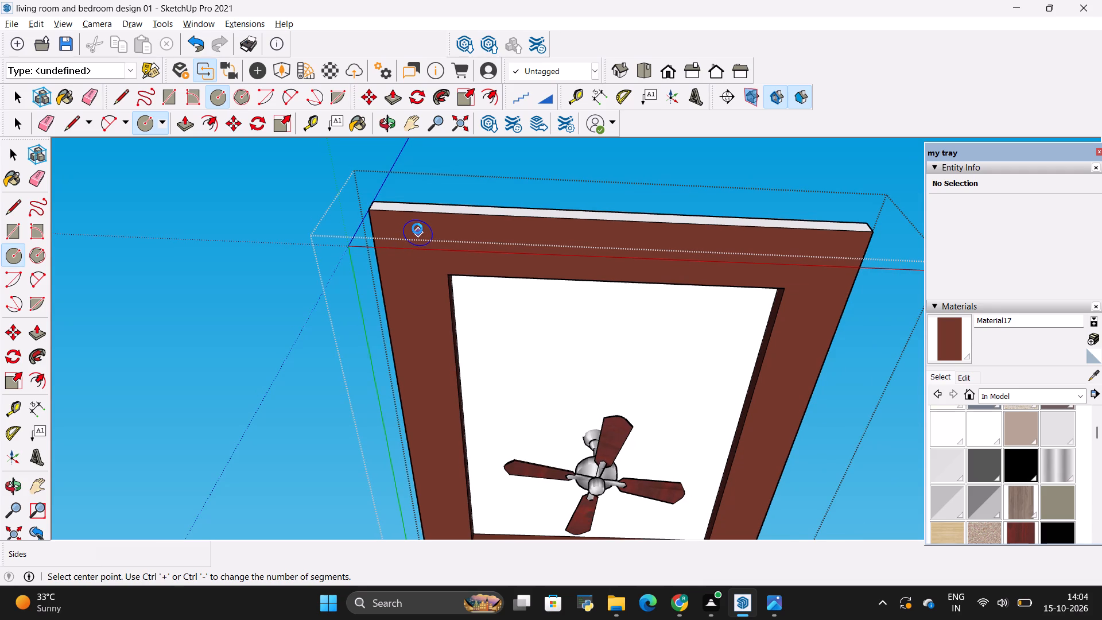
pyautogui.scroll(-5, 417, 228)
pyautogui.press('Escape')
pyautogui.press('Escape')
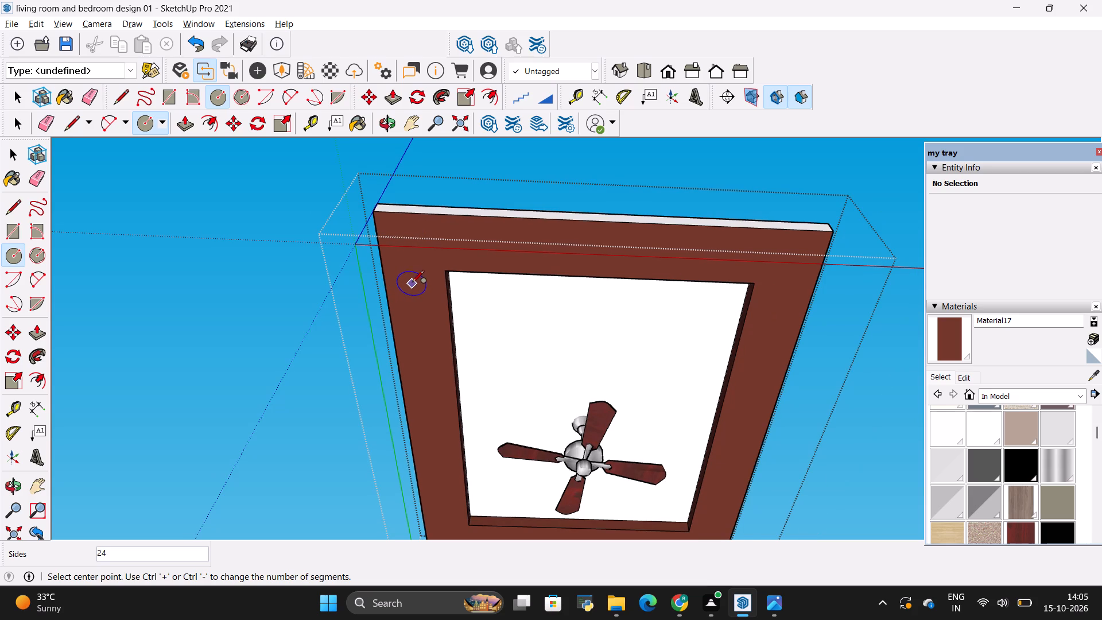
pyautogui.scroll(4, 417, 249)
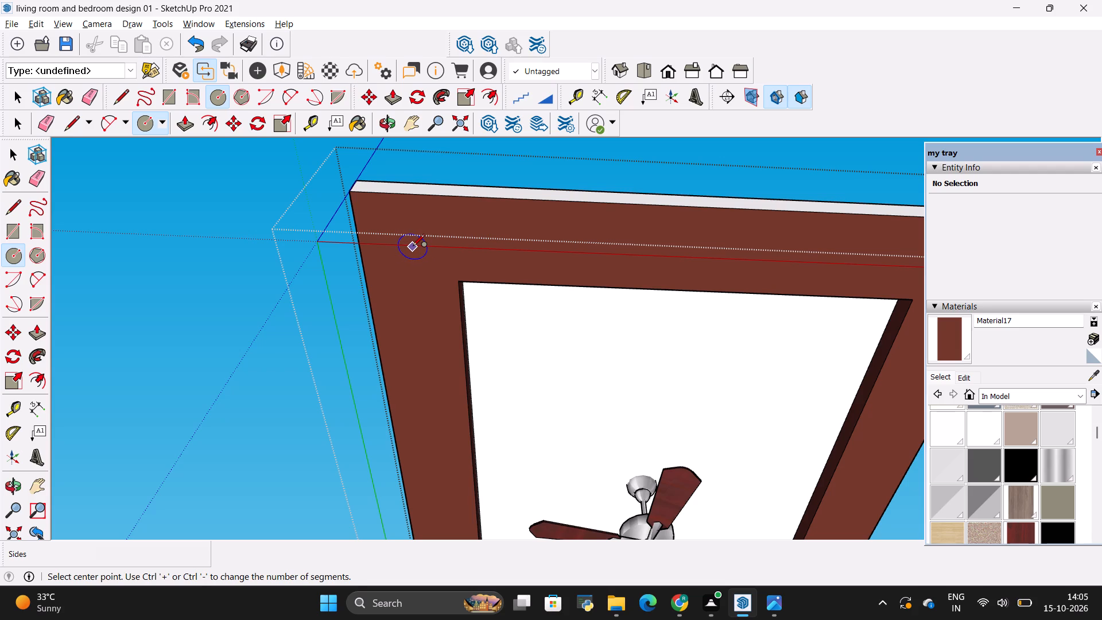
pyautogui.click(413, 247)
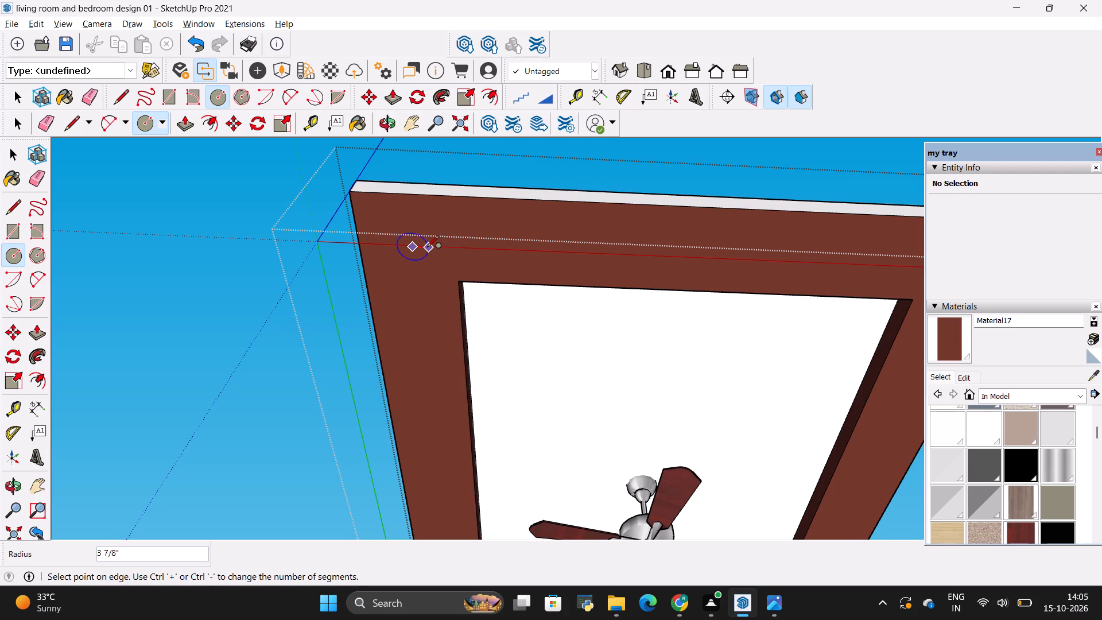
pyautogui.click(429, 248)
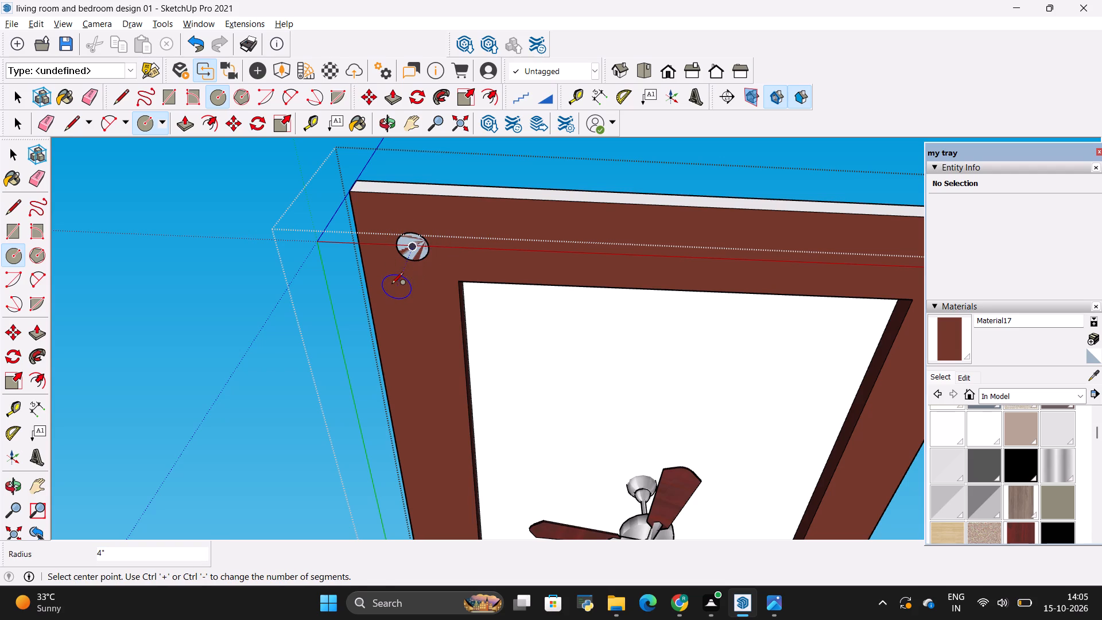
# Group the corner circle's face and edge and convert the group into a component.
pyautogui.press('space')
pyautogui.click(408, 255)
pyautogui.doubleClick(408, 255)
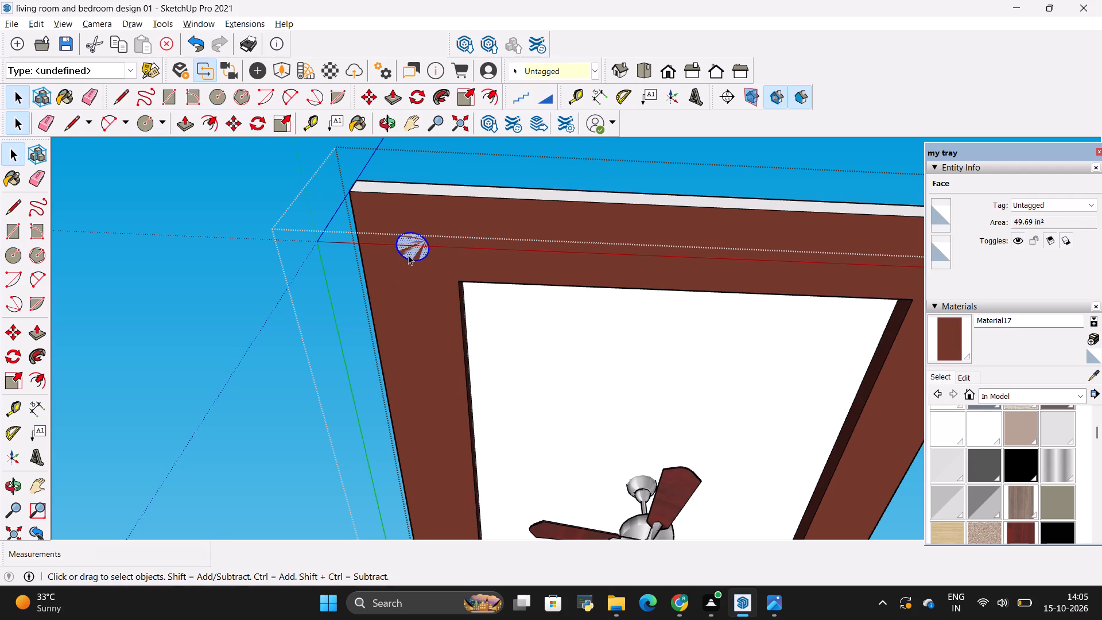
pyautogui.rightClick(408, 255)
pyautogui.click(443, 371)
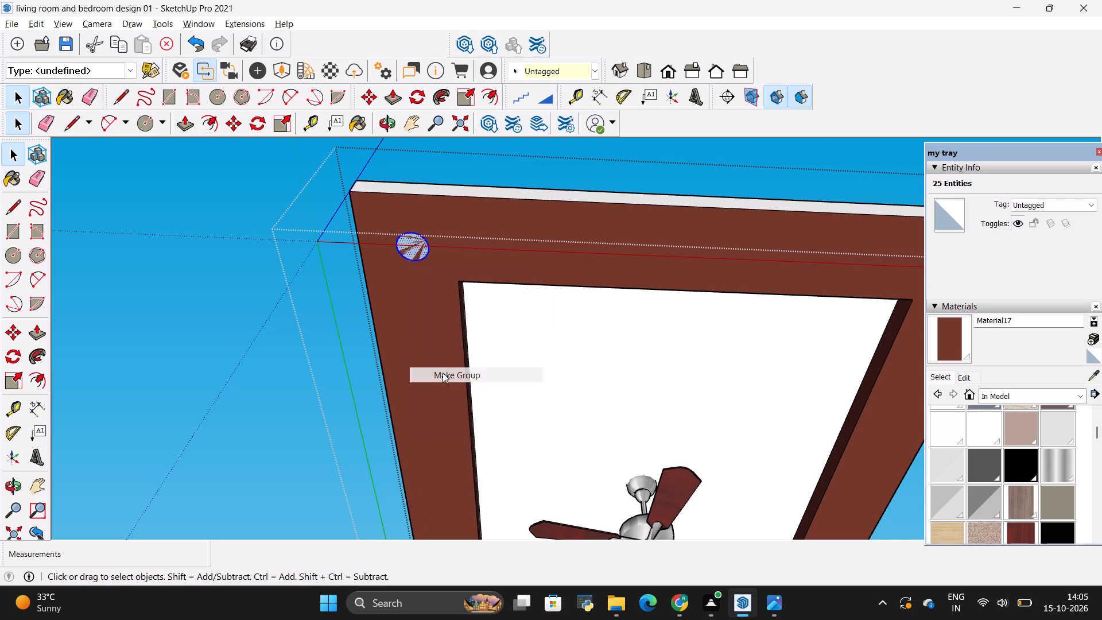
pyautogui.rightClick(409, 250)
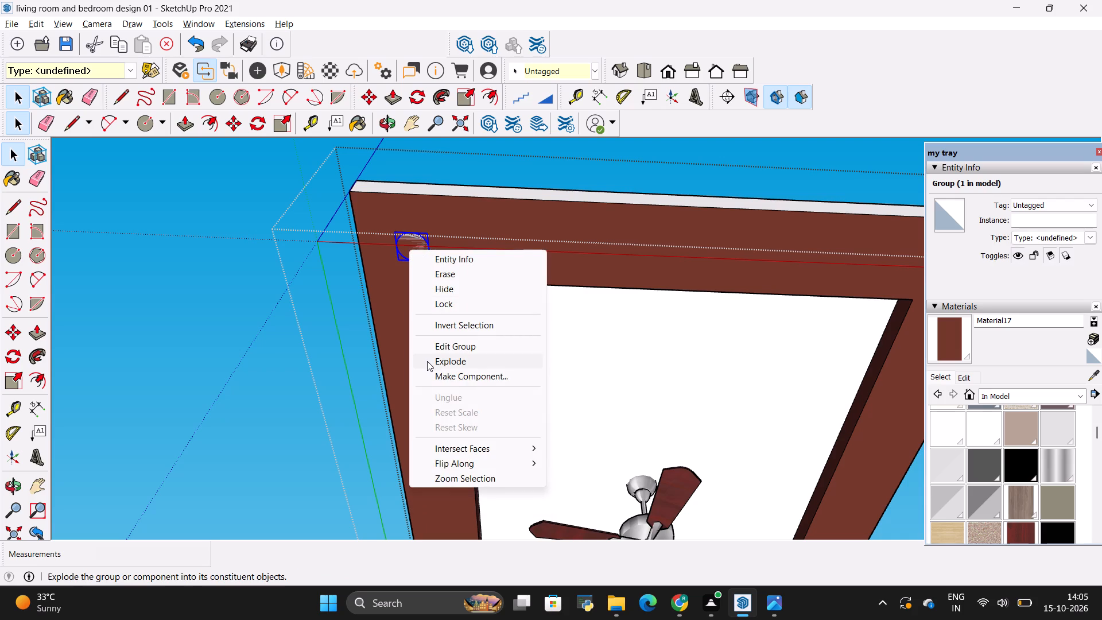
pyautogui.click(435, 369)
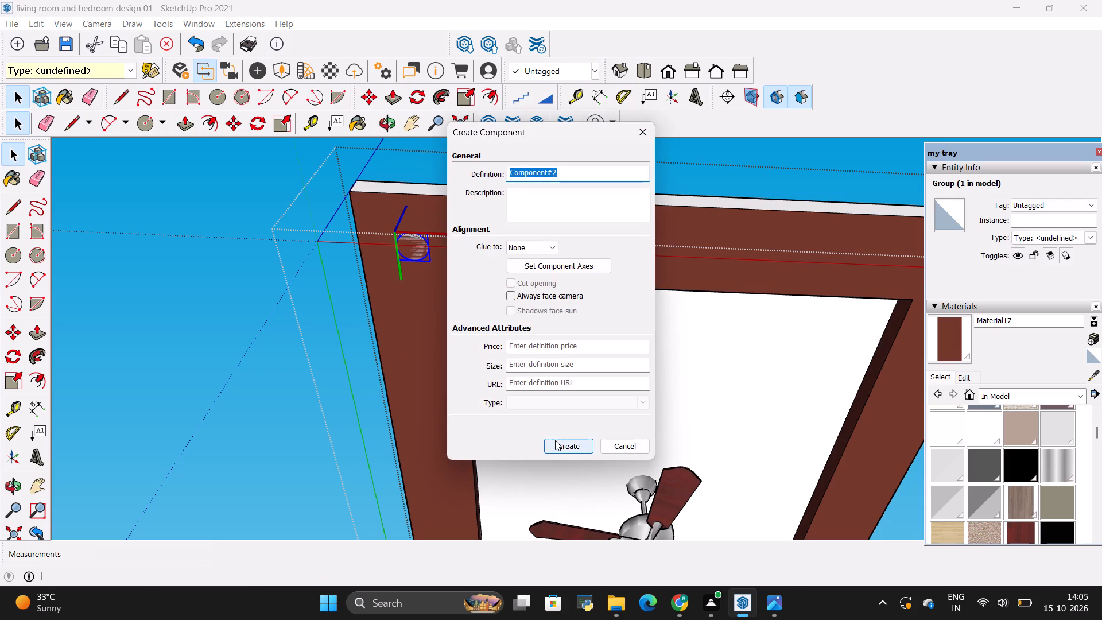
pyautogui.click(555, 440)
# Copy the circle component about 11' 6 5/16" along the border to the adjacent corner.
pyautogui.press('m')
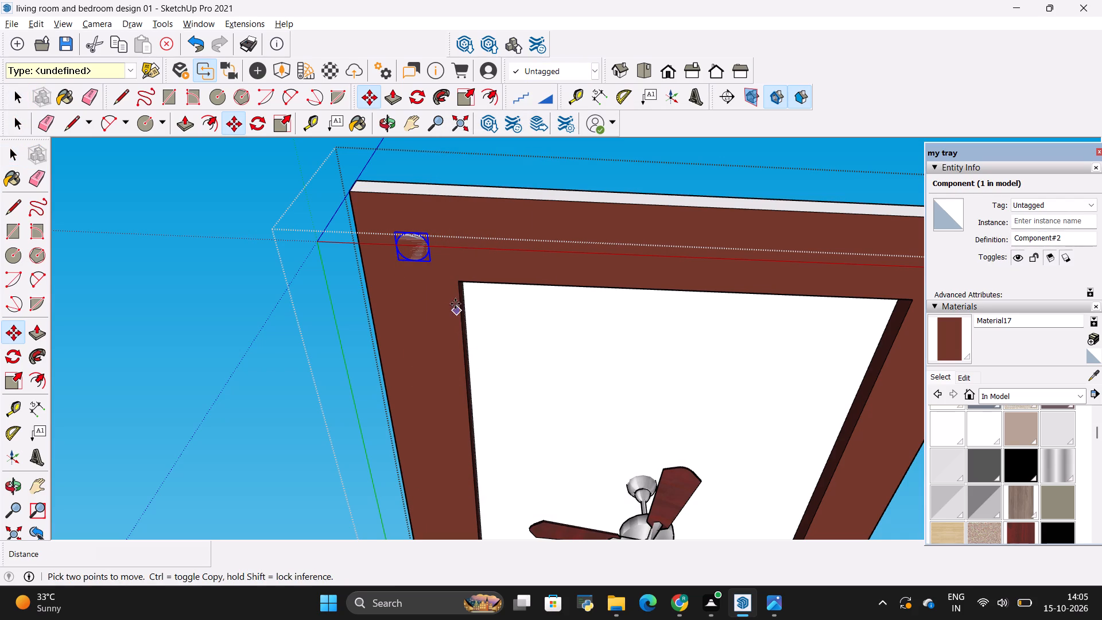
pyautogui.keyDown('ctrl'); pyautogui.click(426, 270); pyautogui.keyUp('ctrl')
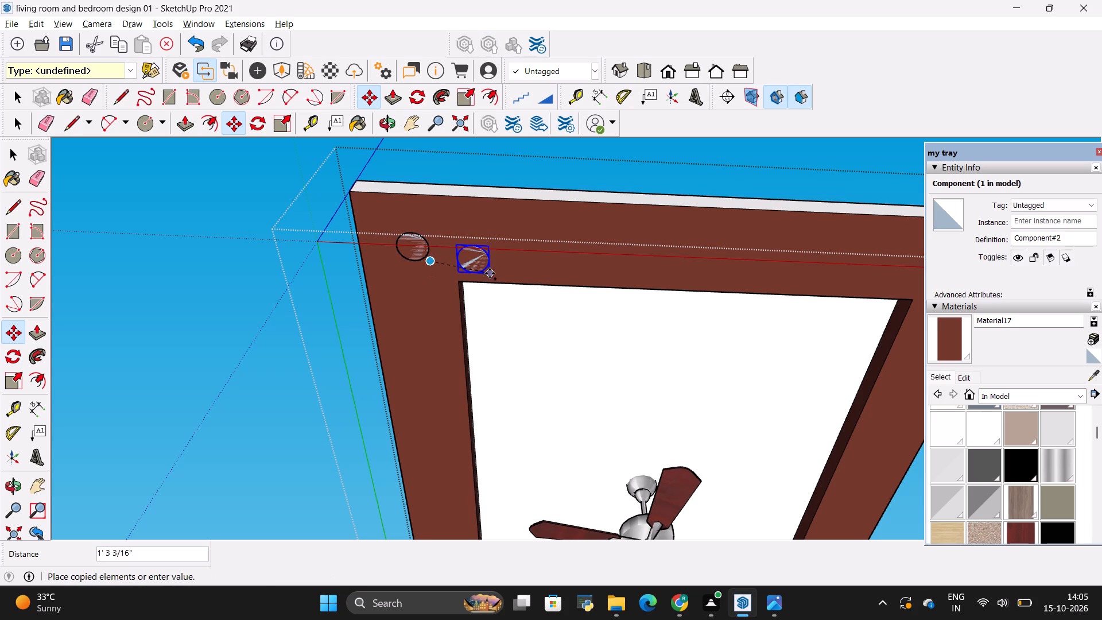
pyautogui.scroll(-4, 345, 280)
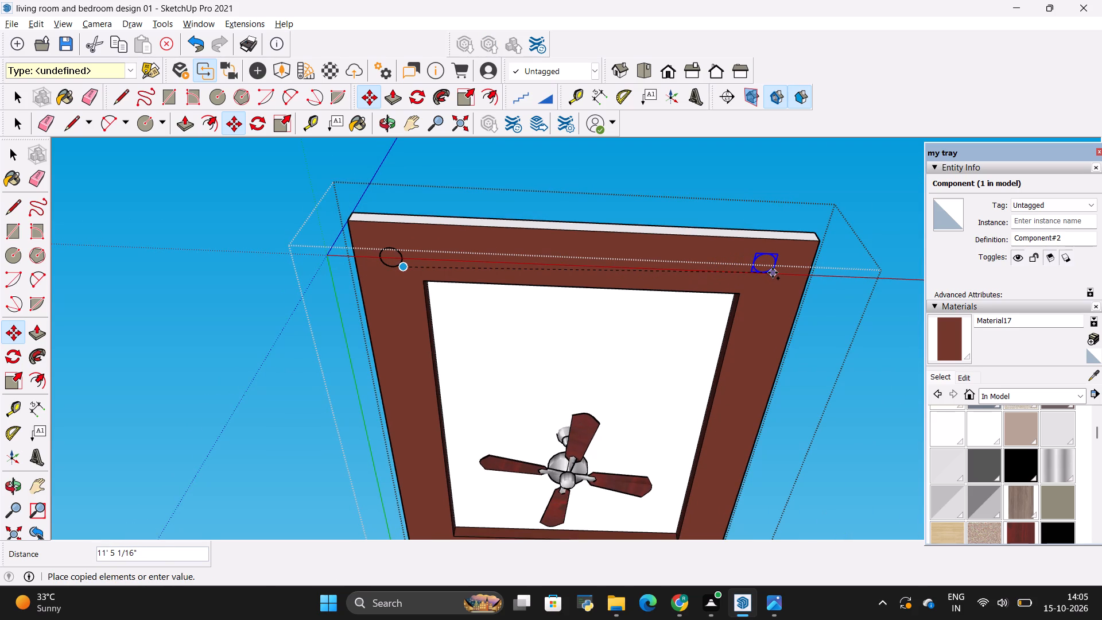
pyautogui.click(776, 273)
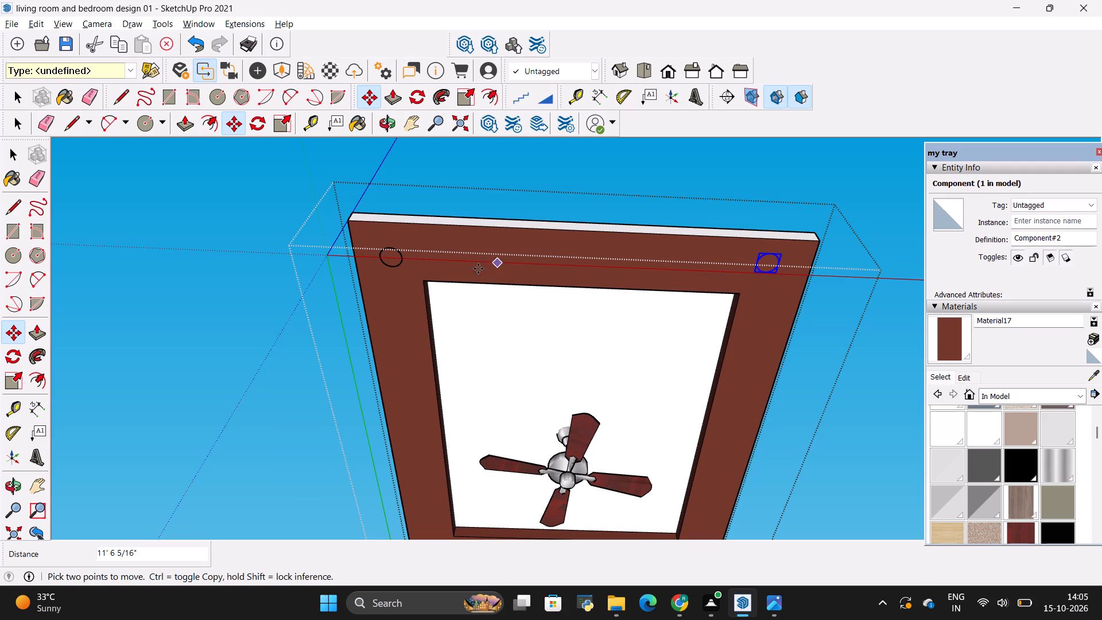
pyautogui.press('space')
pyautogui.click(409, 294)
# Move the copied corner circle about 4 11/16" inward from the ceiling's outer edge, toward the recess side.
pyautogui.moveTo(450, 331); pyautogui.dragTo(439, 284, button='middle')
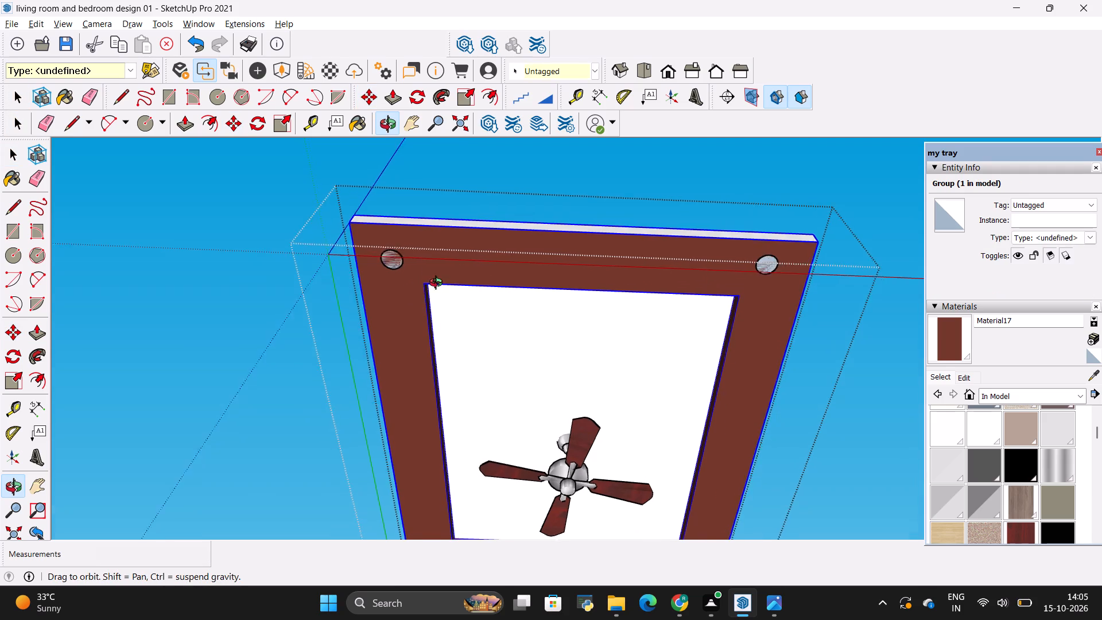
pyautogui.moveTo(439, 284); pyautogui.dragTo(434, 193, button='middle')
pyautogui.moveTo(437, 387); pyautogui.dragTo(438, 332, button='middle')
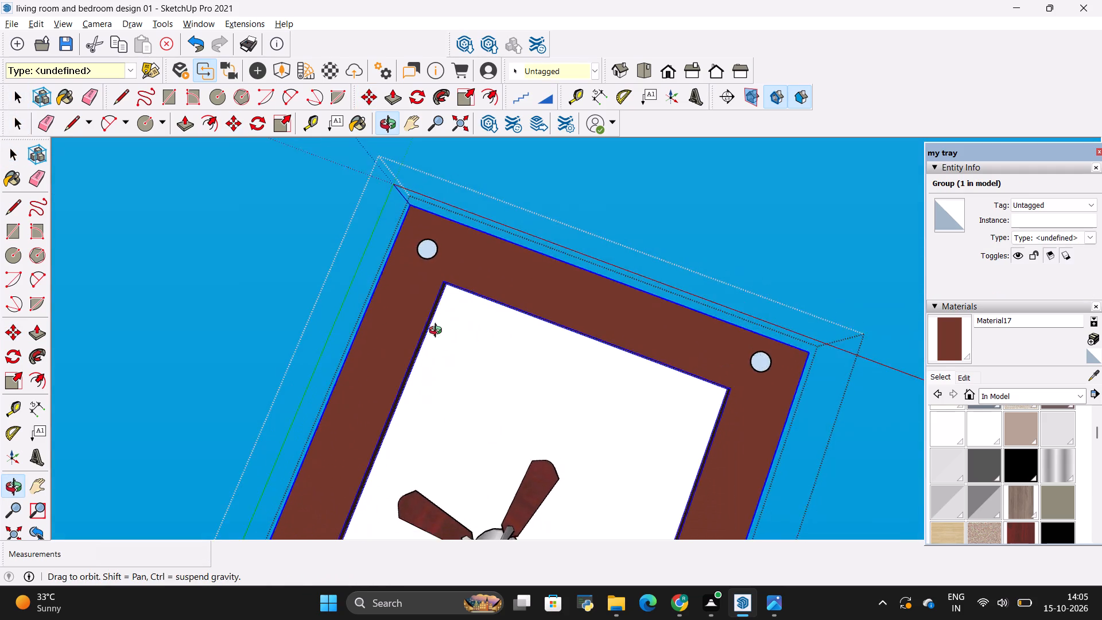
pyautogui.moveTo(438, 332); pyautogui.dragTo(457, 382, button='middle')
pyautogui.scroll(-4, 391, 319)
pyautogui.moveTo(680, 438); pyautogui.dragTo(606, 336, button='middle')
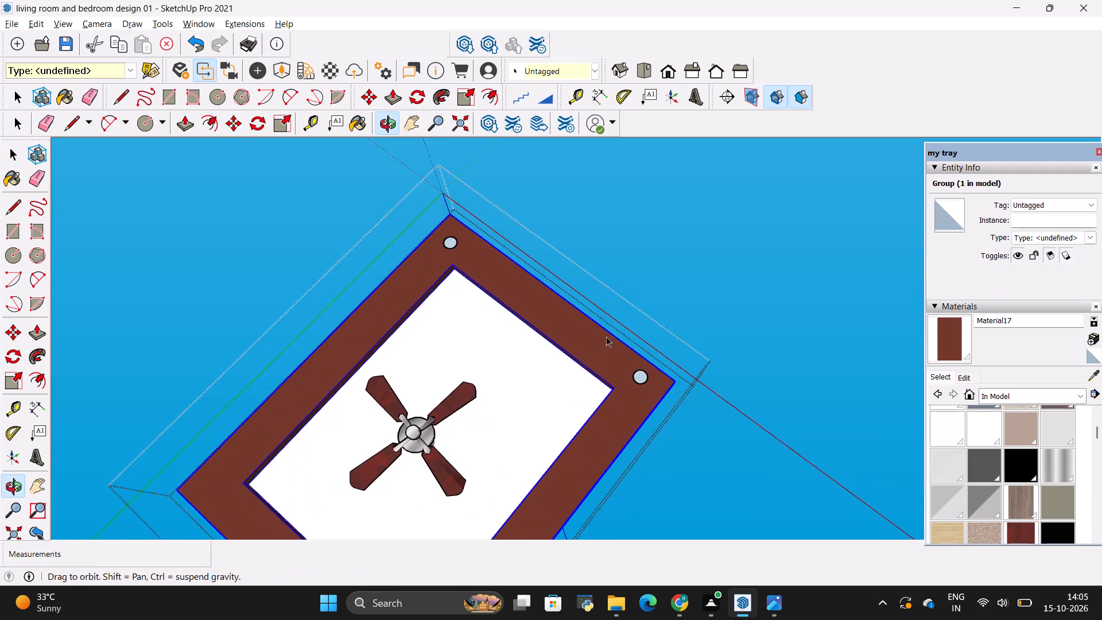
pyautogui.moveTo(606, 336); pyautogui.dragTo(625, 327, button='middle')
pyautogui.scroll(-4, 435, 370)
pyautogui.moveTo(339, 413); pyautogui.dragTo(526, 490, button='middle')
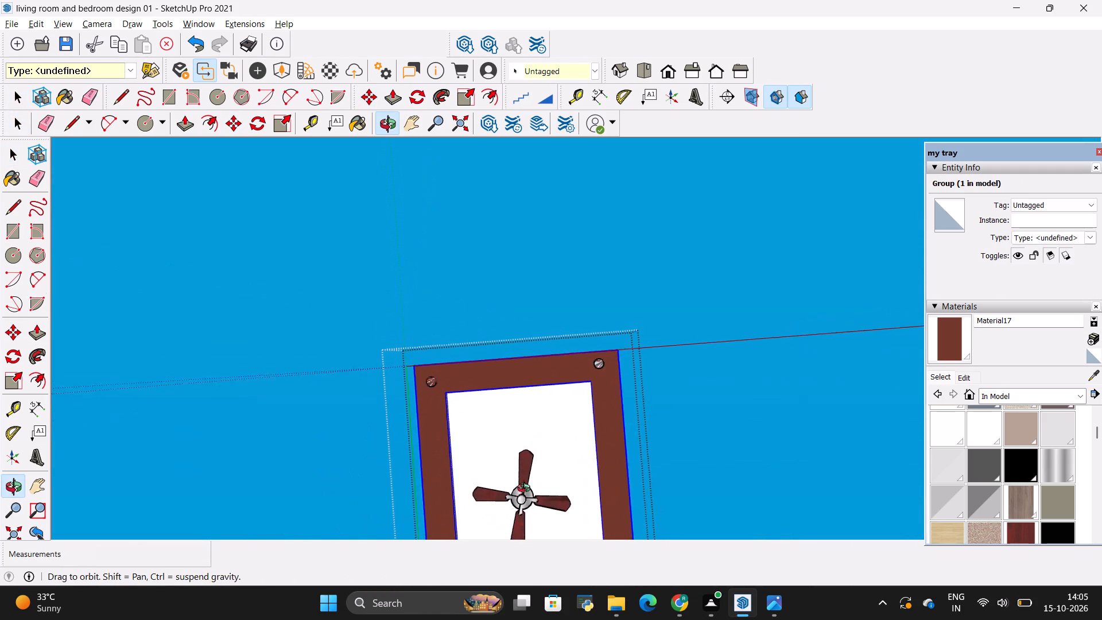
pyautogui.moveTo(526, 490); pyautogui.dragTo(517, 489, button='middle')
pyautogui.scroll(8, 568, 398)
pyautogui.press('space')
pyautogui.click(619, 335)
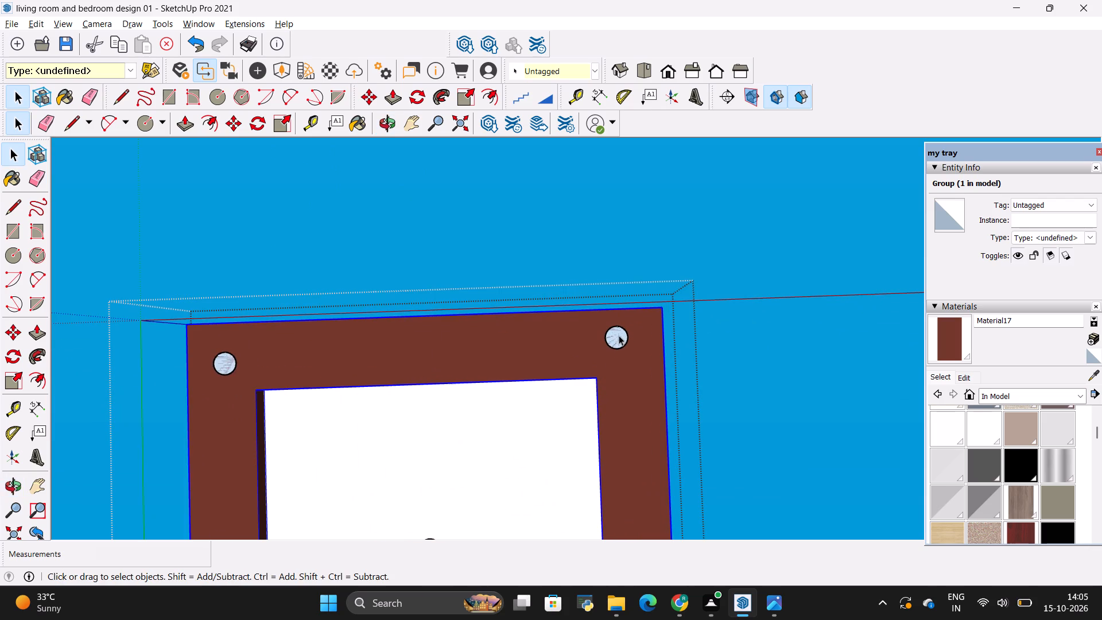
pyautogui.press('m')
pyautogui.click(606, 352)
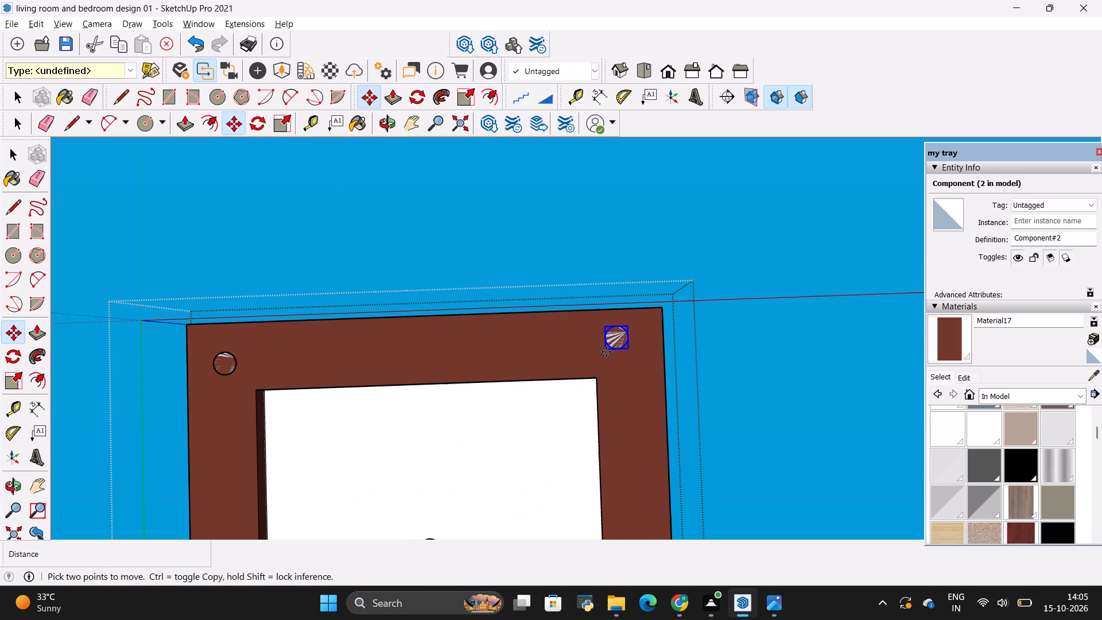
pyautogui.click(614, 362)
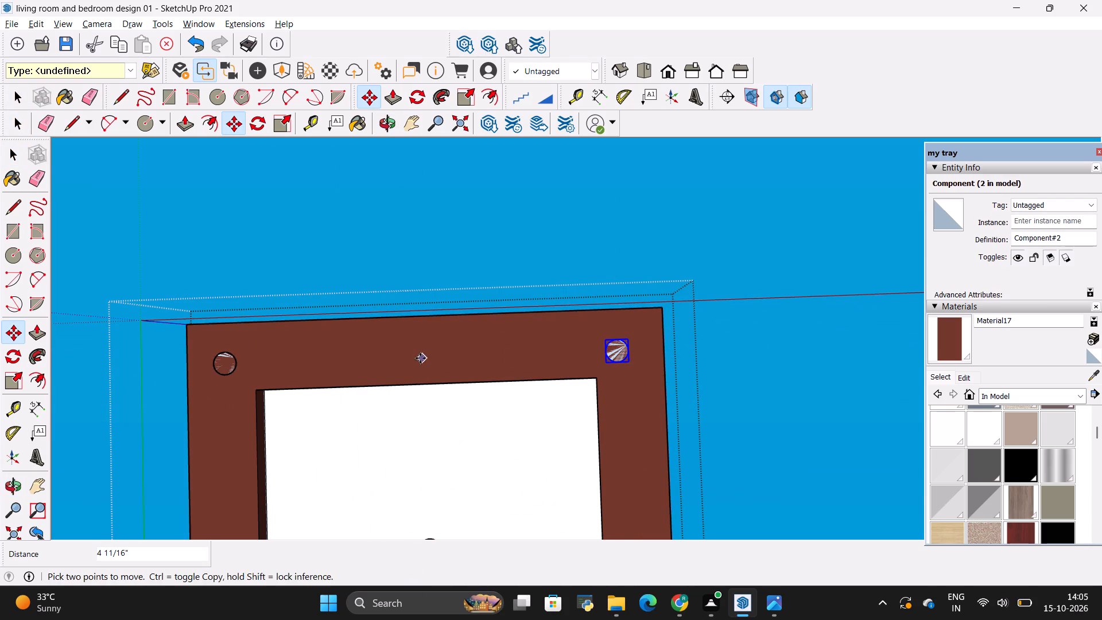
pyautogui.press('space')
pyautogui.click(419, 358)
# Copy both corner circles about 3' 4 15/16" along the green axis onto the ceiling's two long border sides.
pyautogui.scroll(-10, 419, 343)
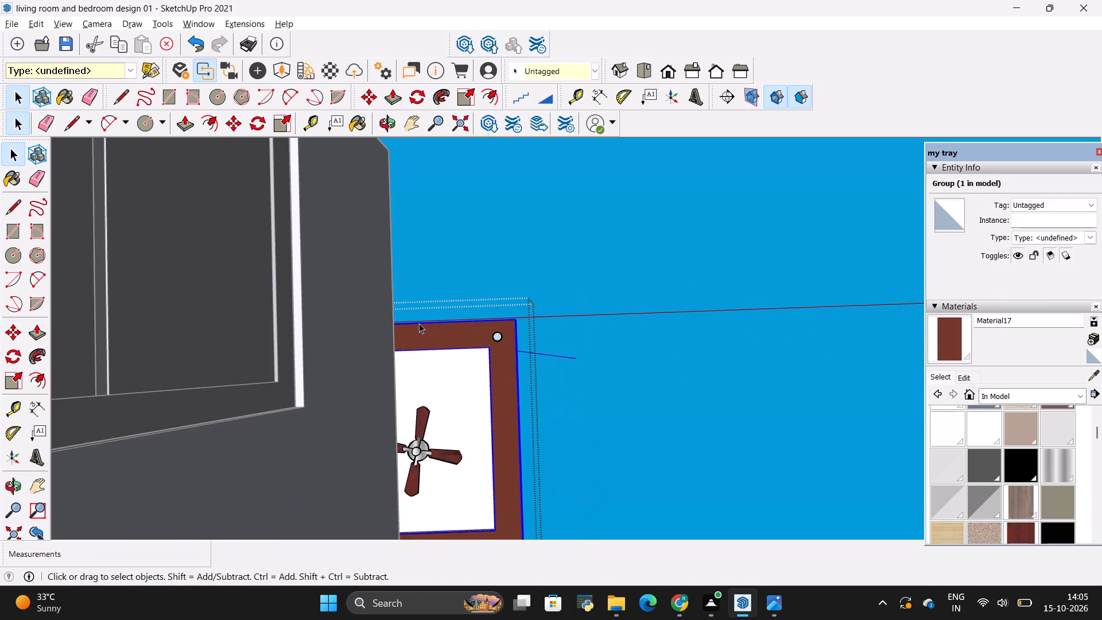
pyautogui.scroll(-3, 421, 323)
pyautogui.scroll(8, 437, 415)
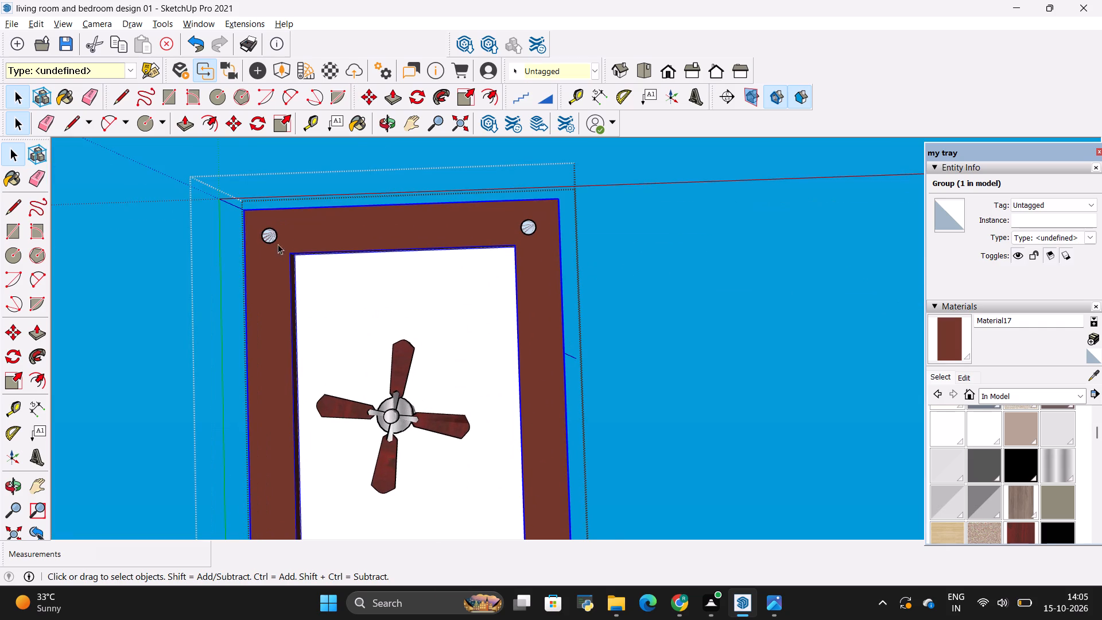
pyautogui.scroll(3, 269, 235)
pyautogui.press('space')
pyautogui.click(270, 239)
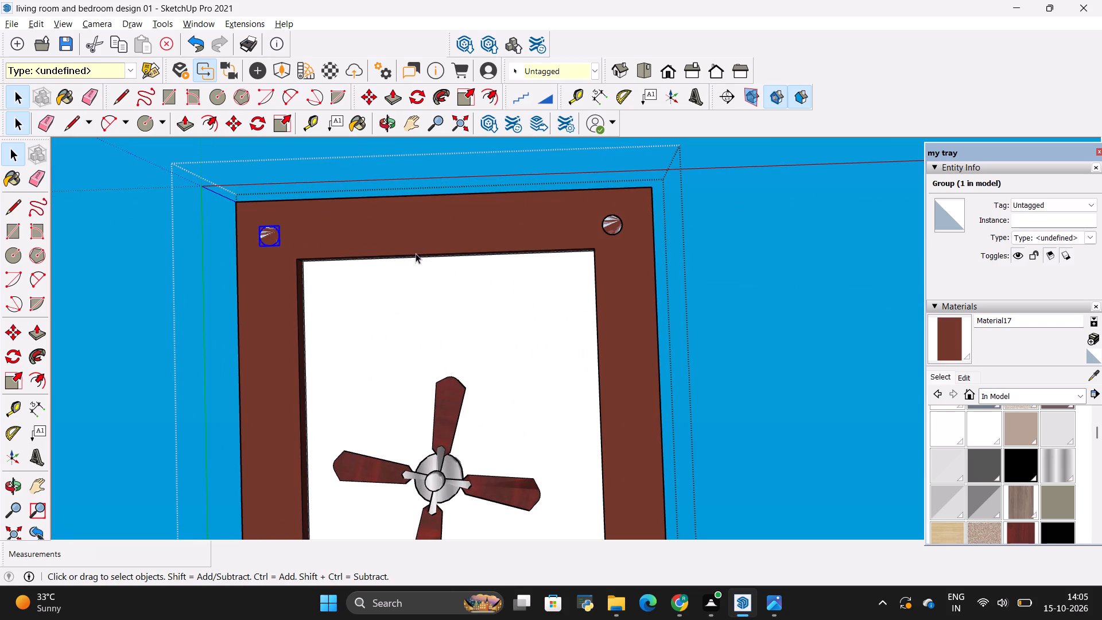
pyautogui.keyDown('ctrl'); pyautogui.click(618, 223); pyautogui.keyUp('ctrl')
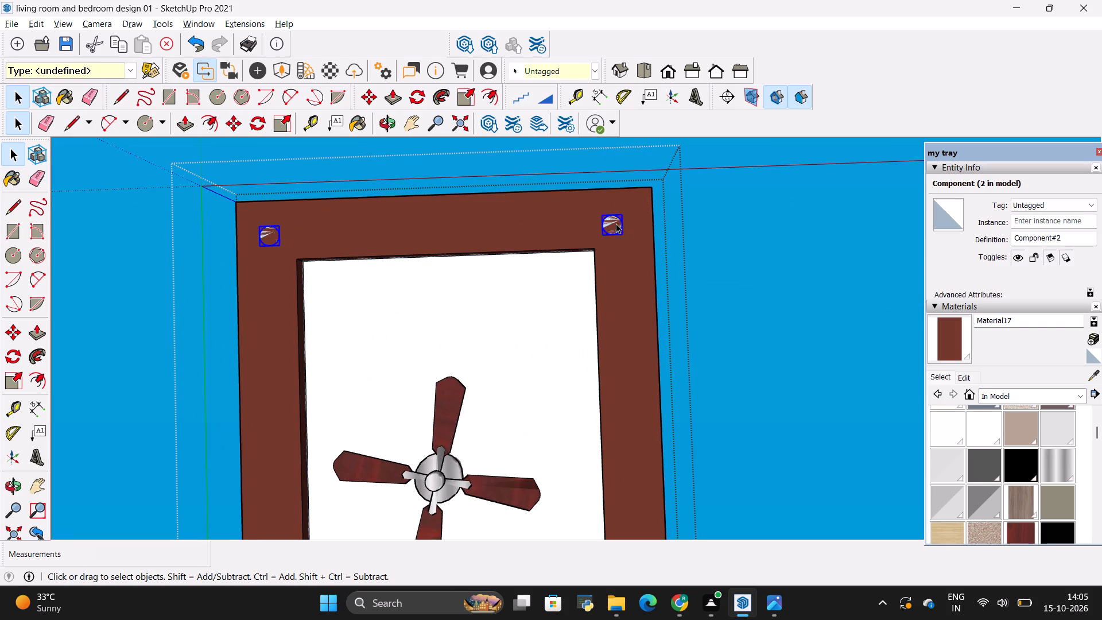
pyautogui.press('m')
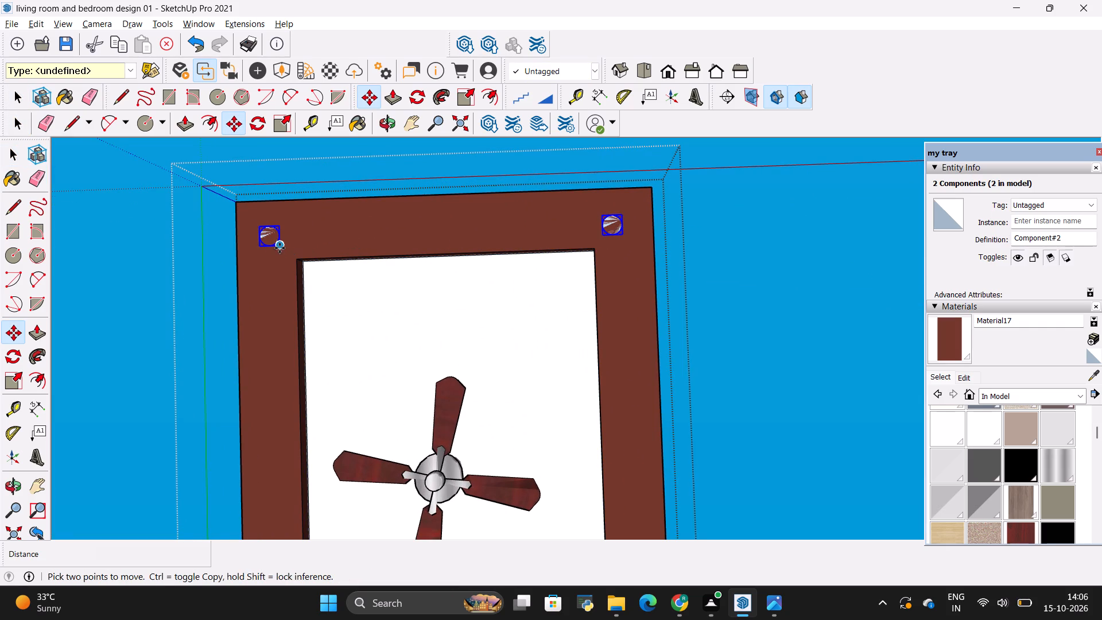
pyautogui.keyDown('ctrl'); pyautogui.click(280, 248); pyautogui.keyUp('ctrl')
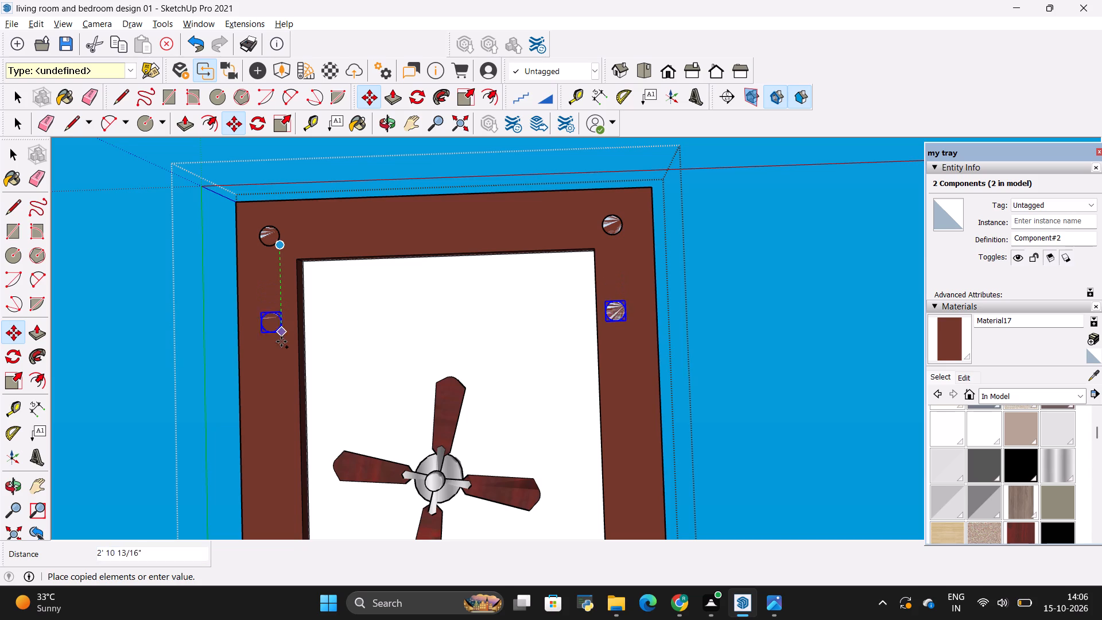
pyautogui.scroll(-6, 282, 340)
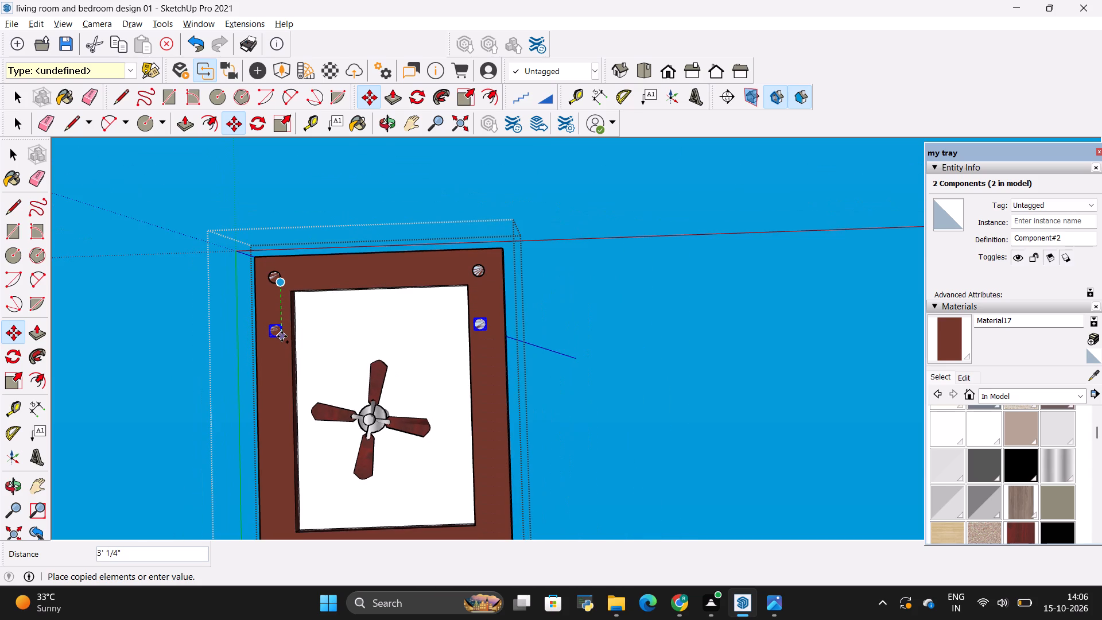
pyautogui.click(282, 343)
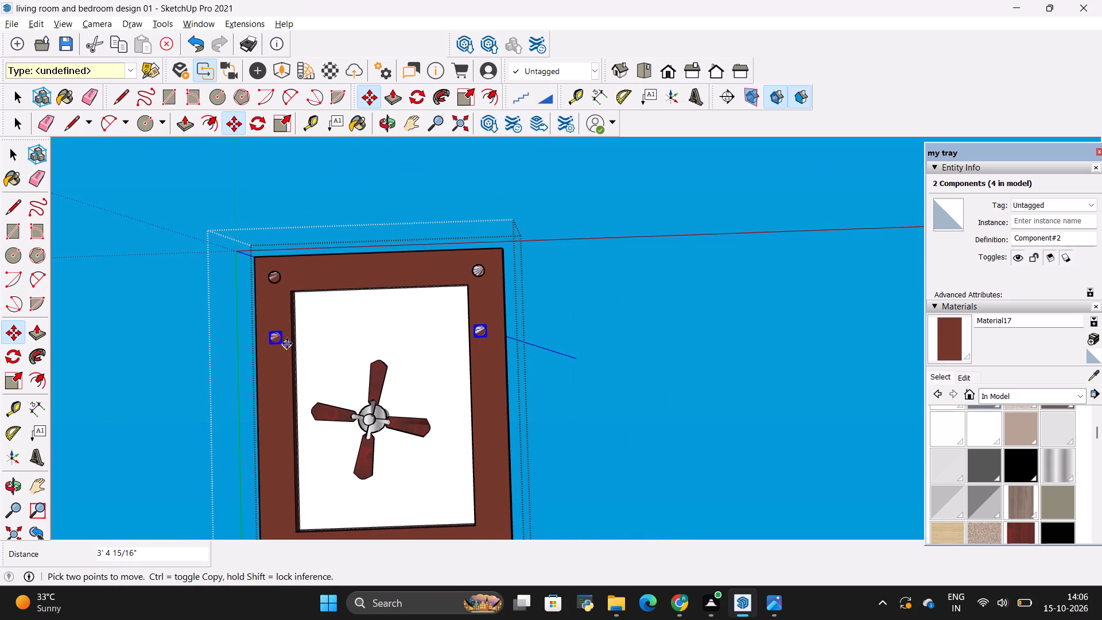
# Copy the second pair of circles about 2' 6 1/2" further along the two long border sides.
pyautogui.keyDown('ctrl'); pyautogui.click(285, 343); pyautogui.keyUp('ctrl')
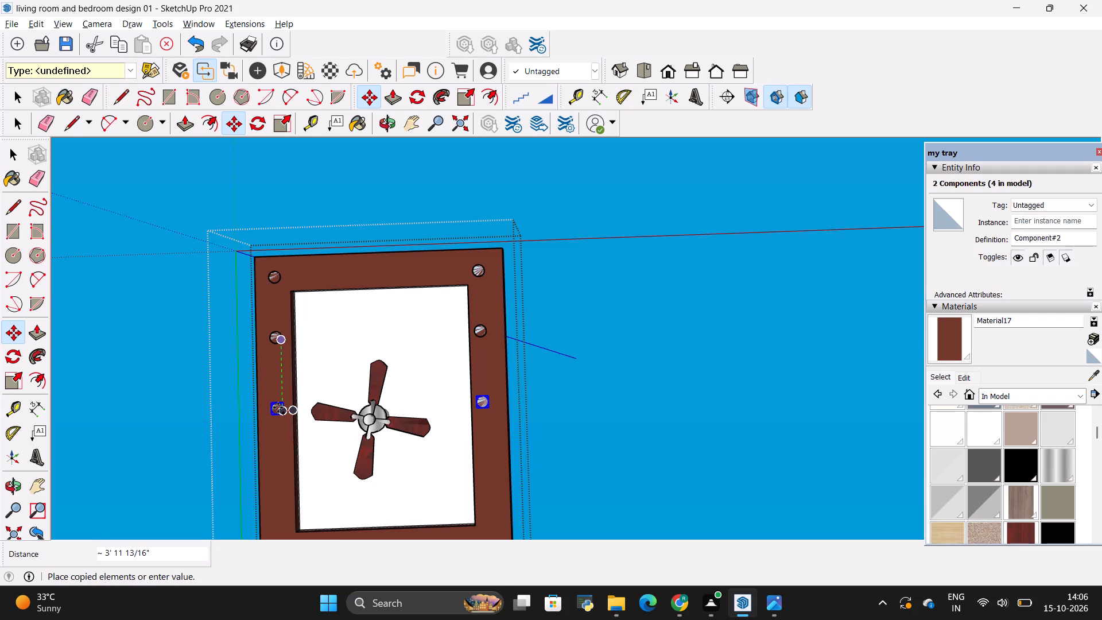
pyautogui.click(278, 386)
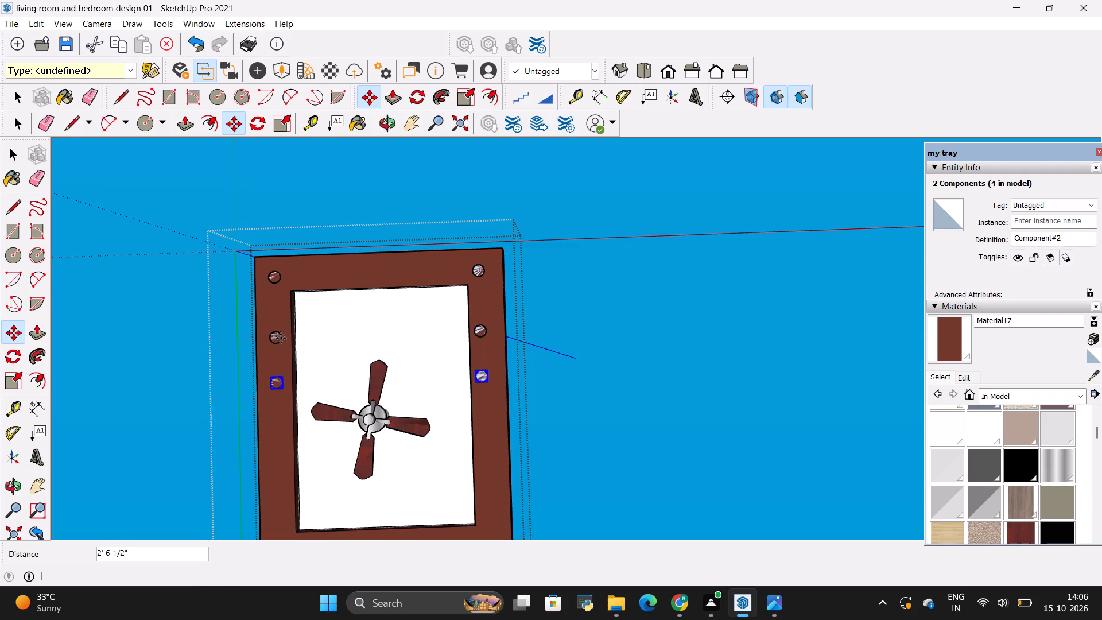
pyautogui.scroll(-5, 281, 281)
pyautogui.moveTo(316, 319); pyautogui.dragTo(332, 349, button='middle')
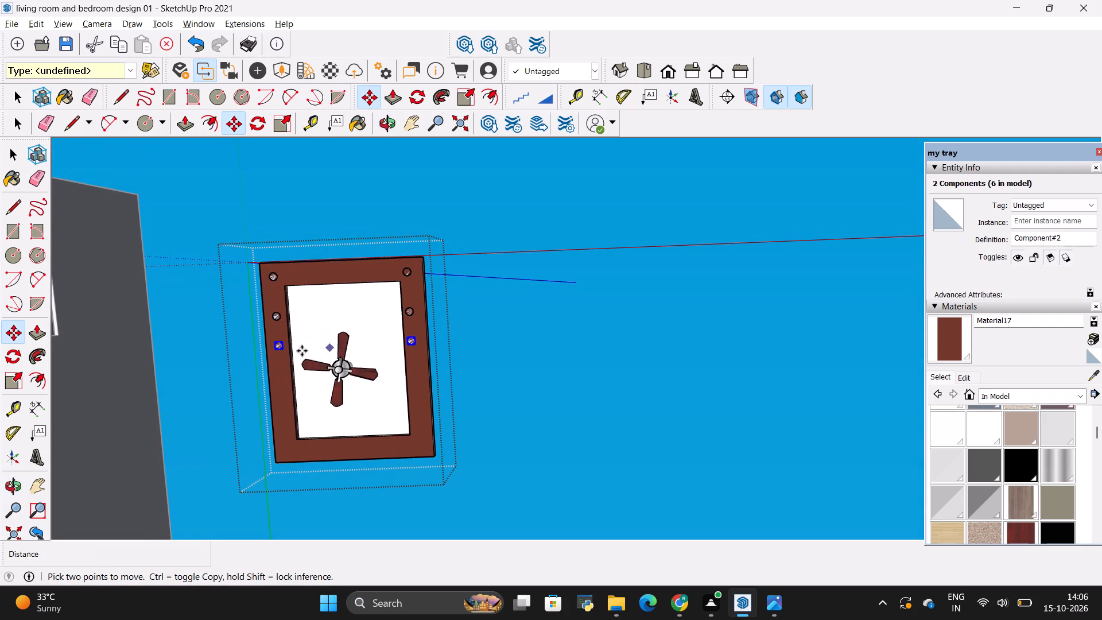
# Copy the third pair of circles about 2' 9 9/16" further along the two long border sides.
pyautogui.scroll(3, 312, 460)
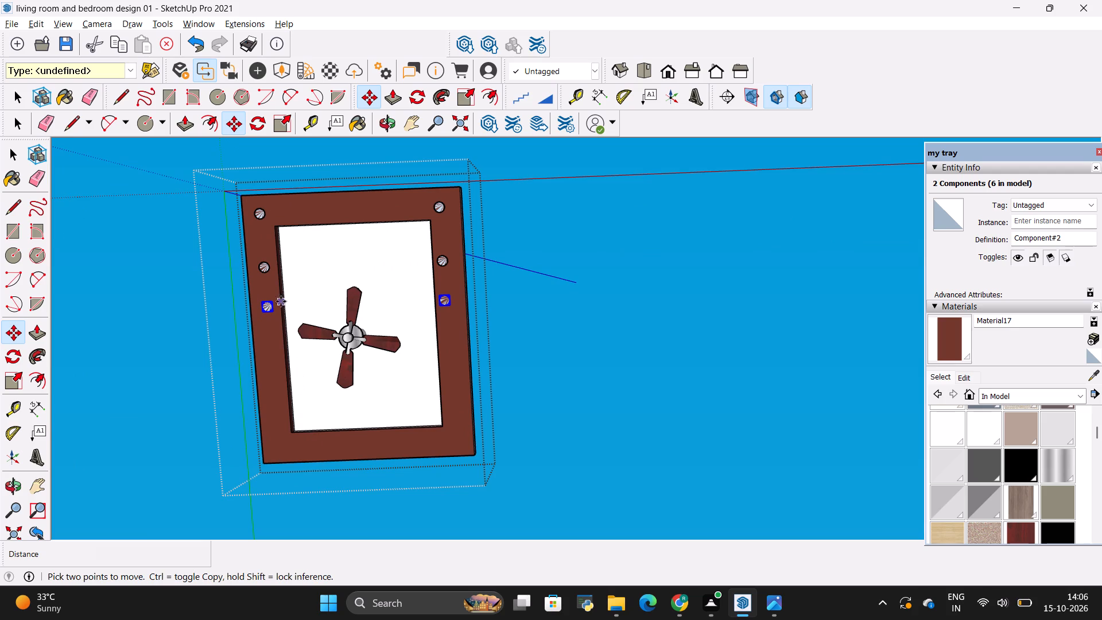
pyautogui.click(272, 313)
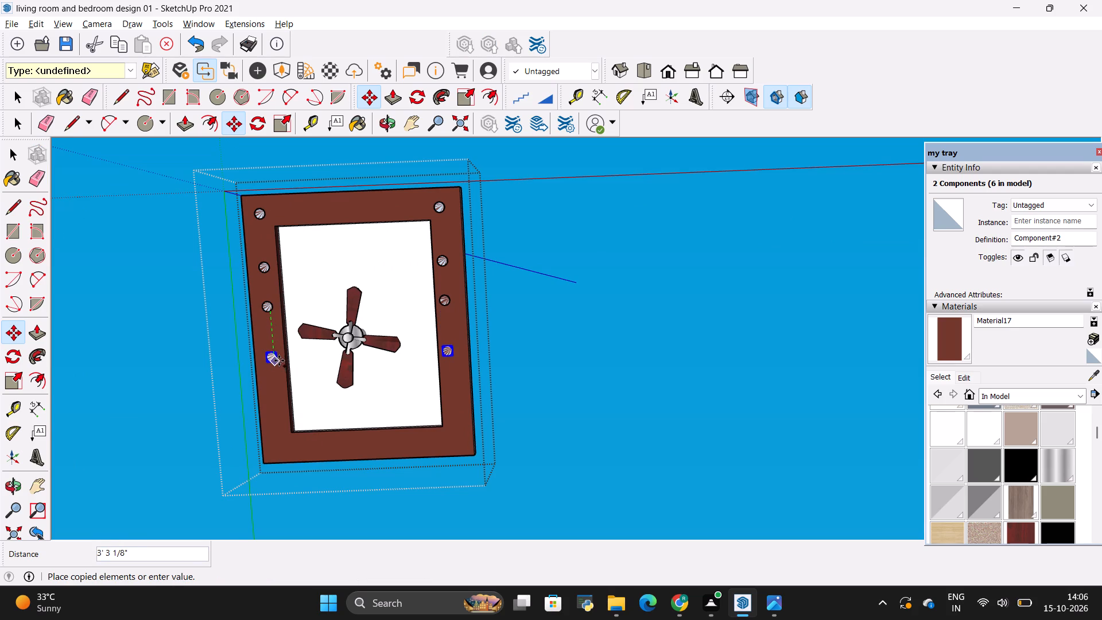
pyautogui.click(277, 354)
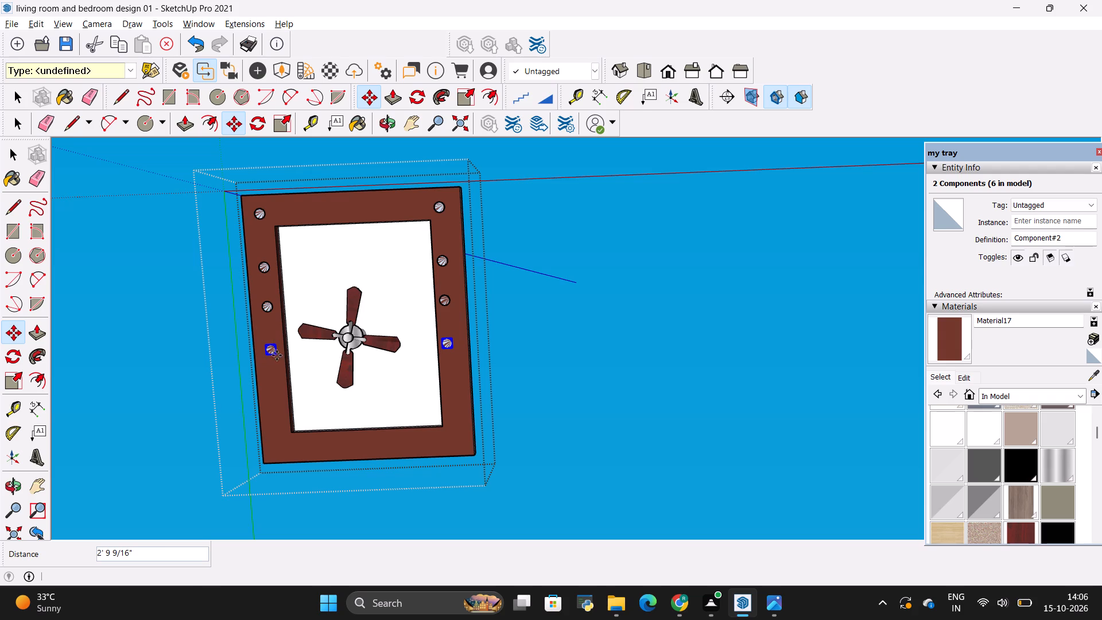
# Copy the fourth pair of circles about 2' 7 5/8" further along the two long border sides.
pyautogui.scroll(4, 280, 460)
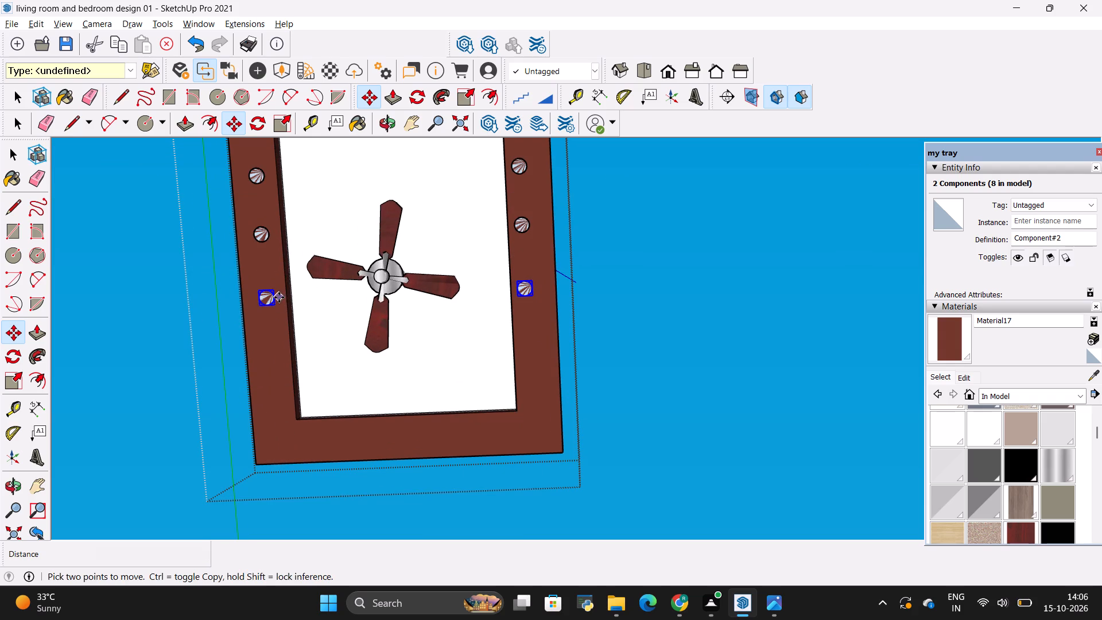
pyautogui.keyDown('ctrl'); pyautogui.click(275, 305); pyautogui.keyUp('ctrl')
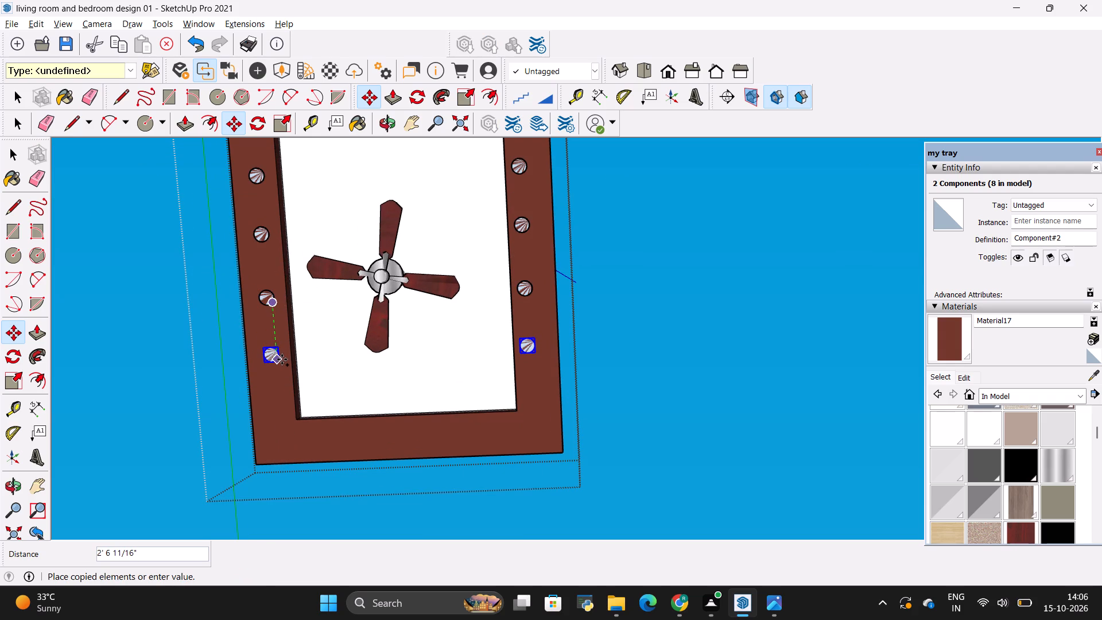
pyautogui.click(282, 361)
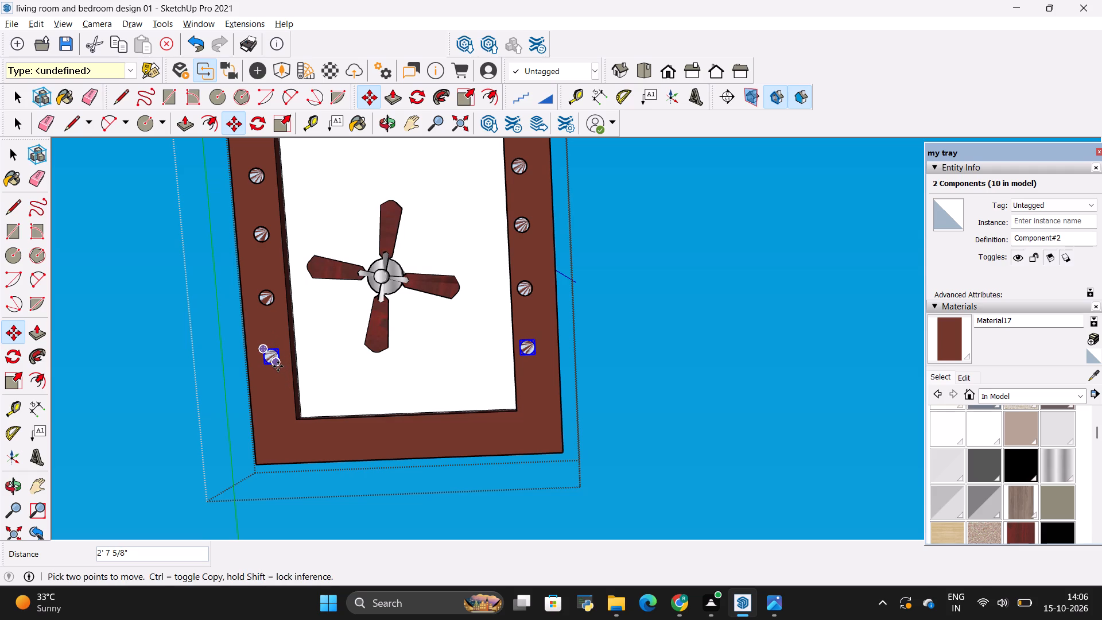
# Copy the fifth pair of circles about 2' 10 7/8" along the green axis to the ceiling's far corners, and clear the selection.
pyautogui.keyDown('ctrl'); pyautogui.click(278, 366); pyautogui.keyUp('ctrl')
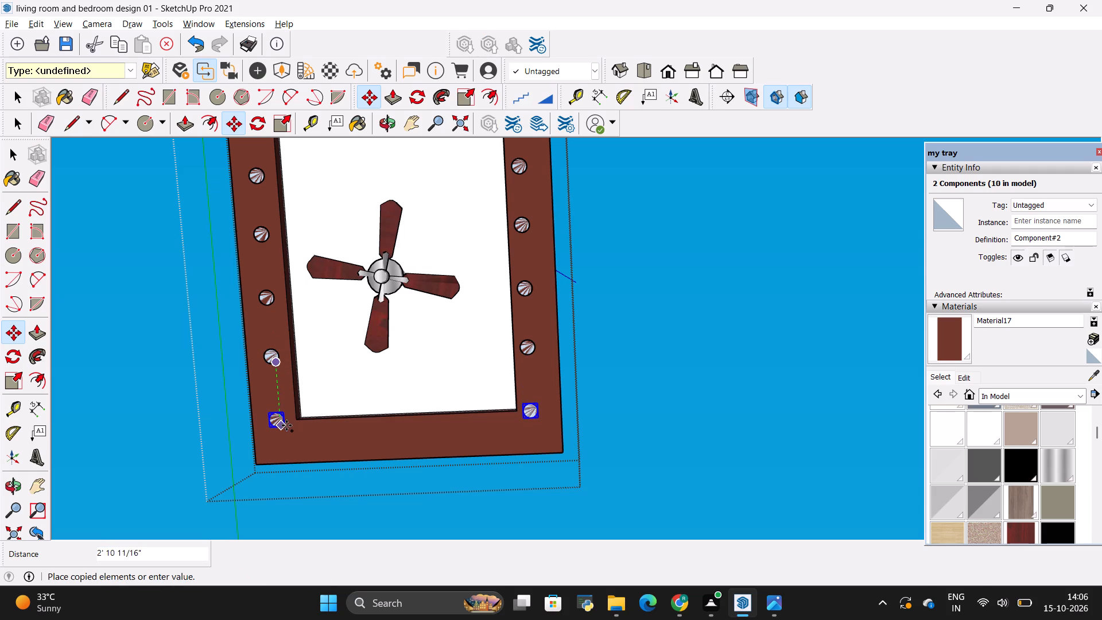
pyautogui.click(288, 425)
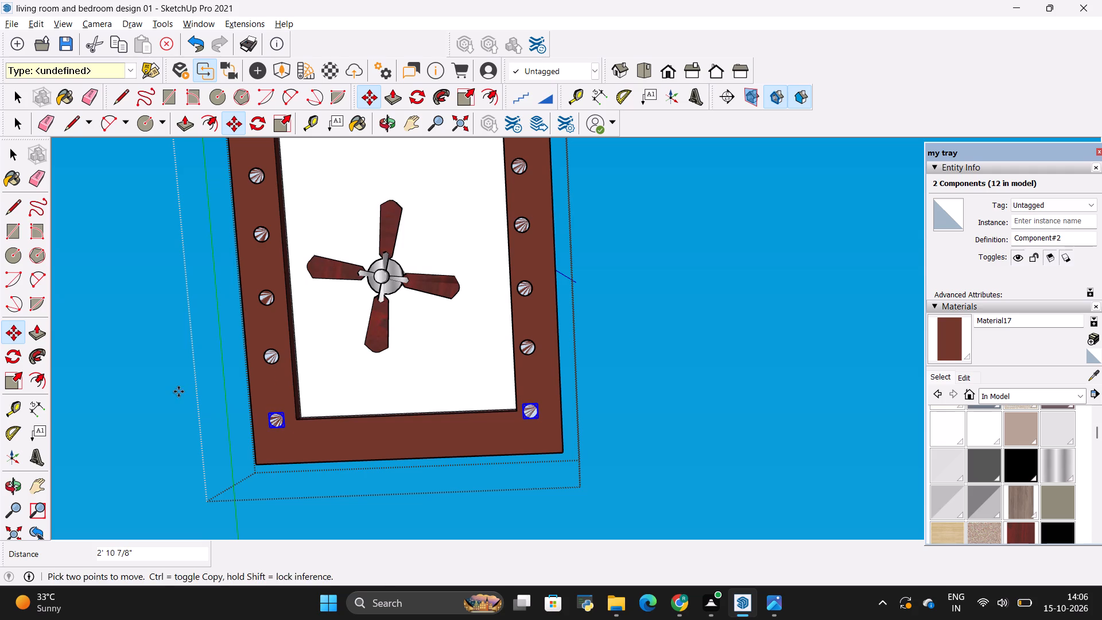
pyautogui.press('space')
pyautogui.click(164, 392)
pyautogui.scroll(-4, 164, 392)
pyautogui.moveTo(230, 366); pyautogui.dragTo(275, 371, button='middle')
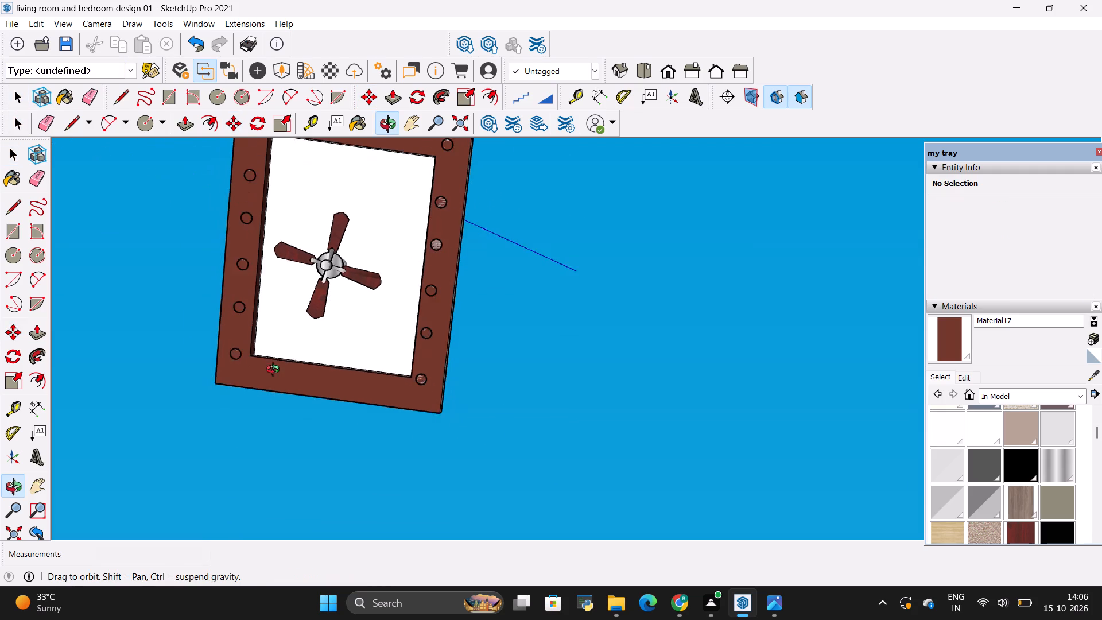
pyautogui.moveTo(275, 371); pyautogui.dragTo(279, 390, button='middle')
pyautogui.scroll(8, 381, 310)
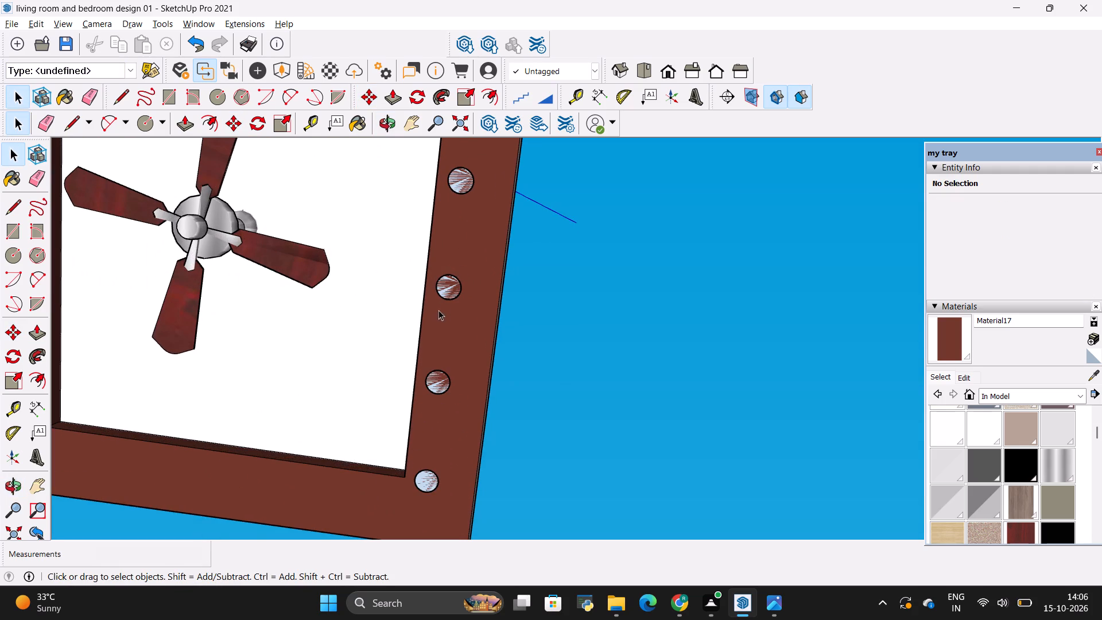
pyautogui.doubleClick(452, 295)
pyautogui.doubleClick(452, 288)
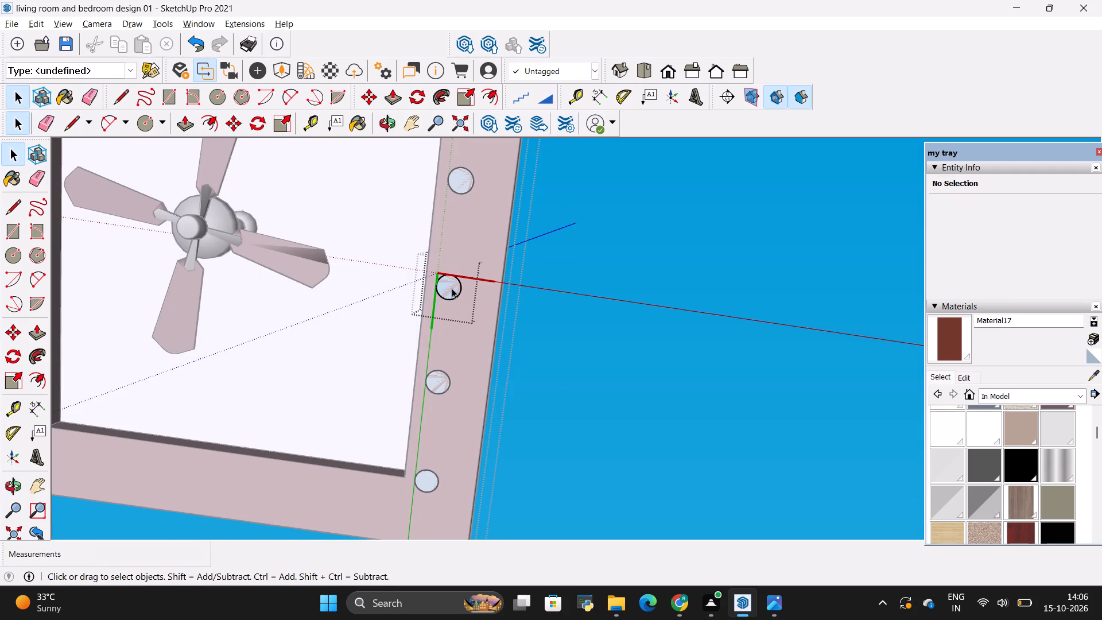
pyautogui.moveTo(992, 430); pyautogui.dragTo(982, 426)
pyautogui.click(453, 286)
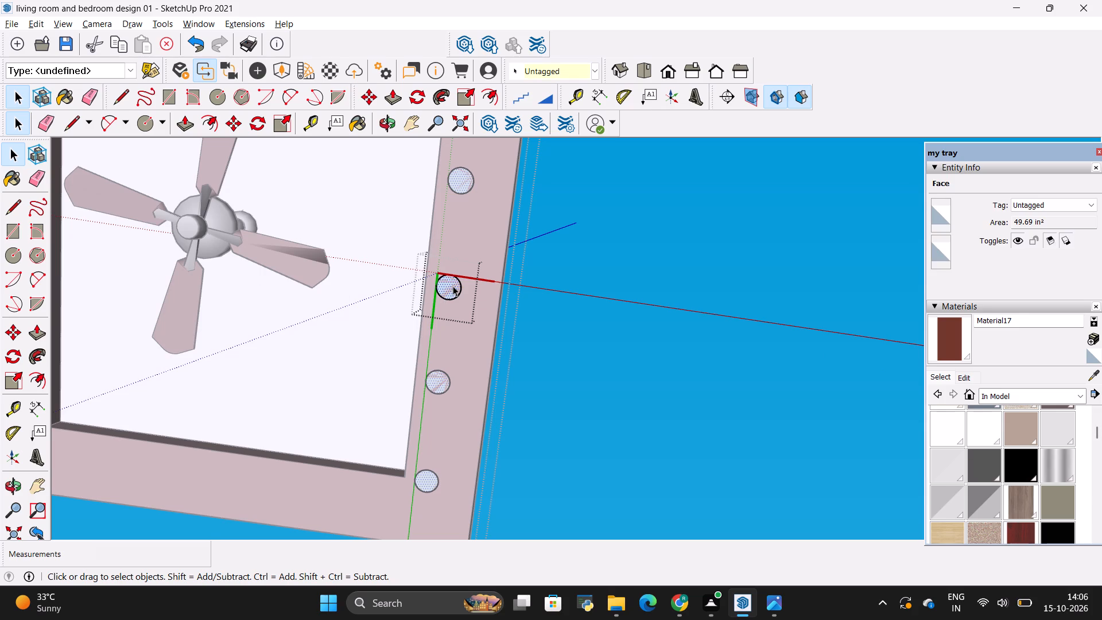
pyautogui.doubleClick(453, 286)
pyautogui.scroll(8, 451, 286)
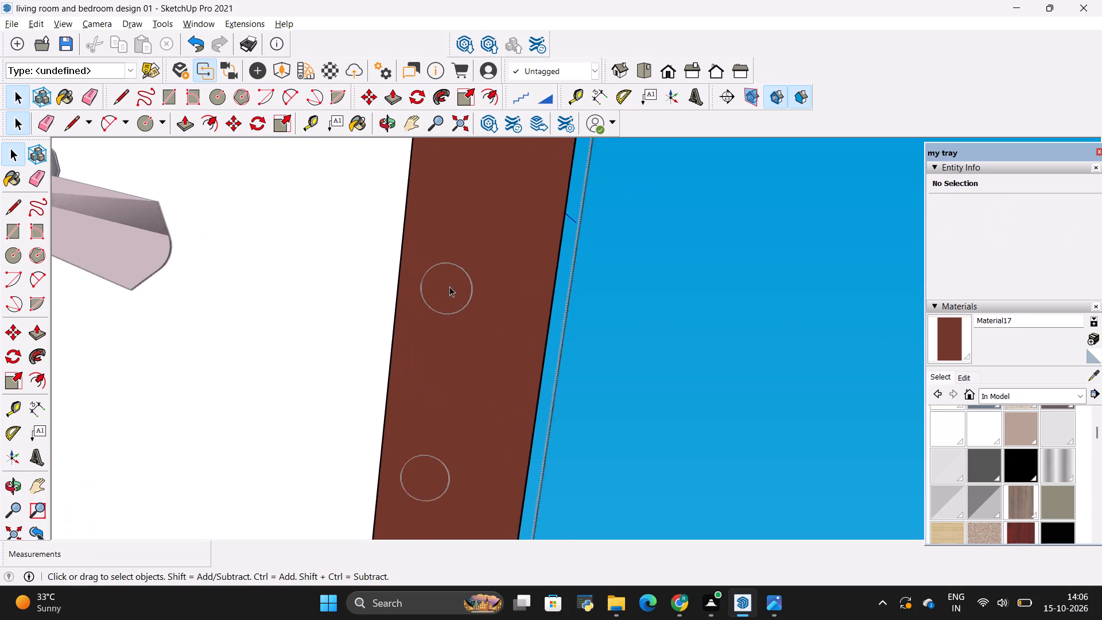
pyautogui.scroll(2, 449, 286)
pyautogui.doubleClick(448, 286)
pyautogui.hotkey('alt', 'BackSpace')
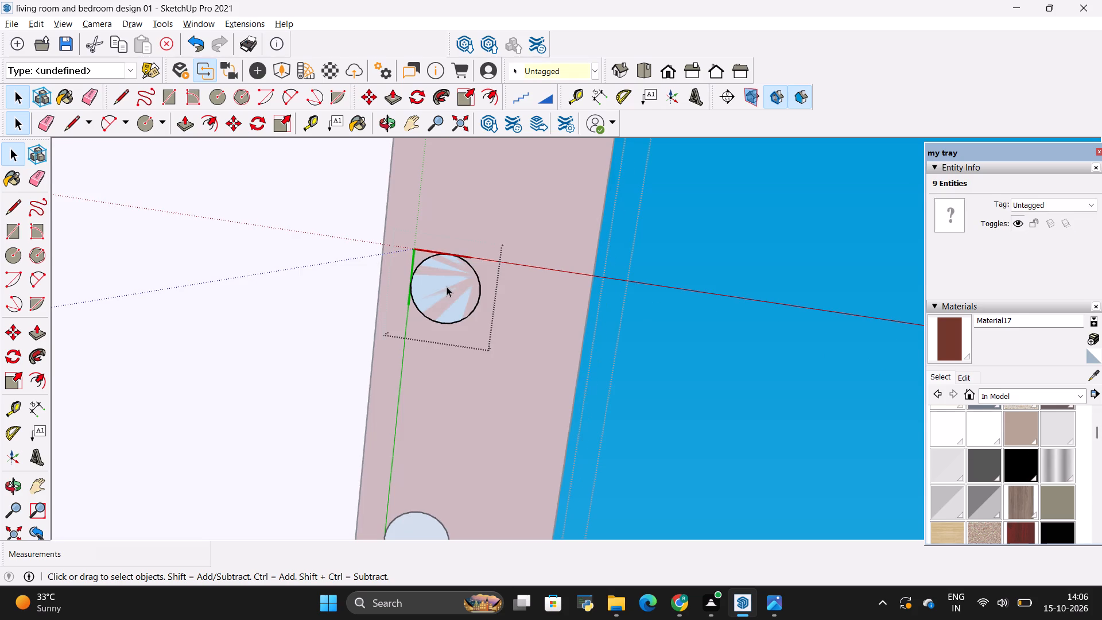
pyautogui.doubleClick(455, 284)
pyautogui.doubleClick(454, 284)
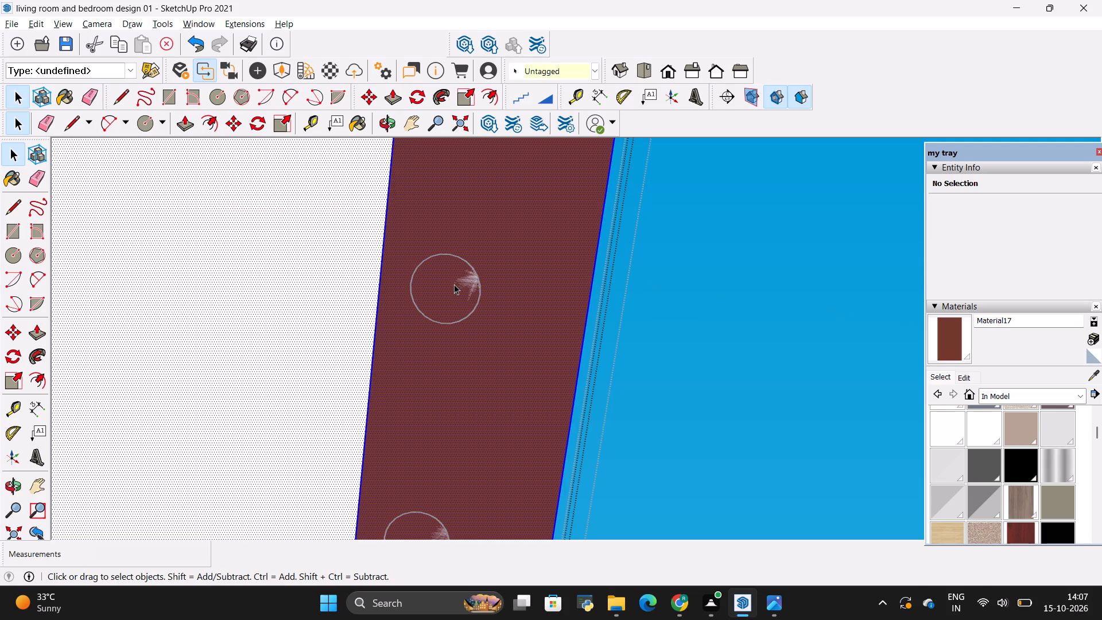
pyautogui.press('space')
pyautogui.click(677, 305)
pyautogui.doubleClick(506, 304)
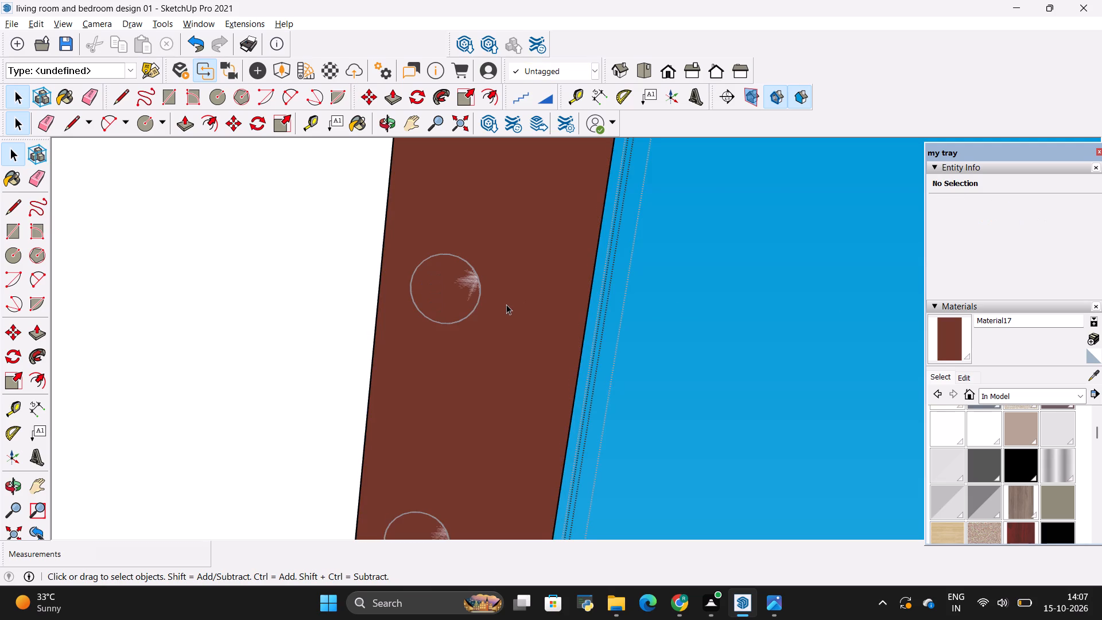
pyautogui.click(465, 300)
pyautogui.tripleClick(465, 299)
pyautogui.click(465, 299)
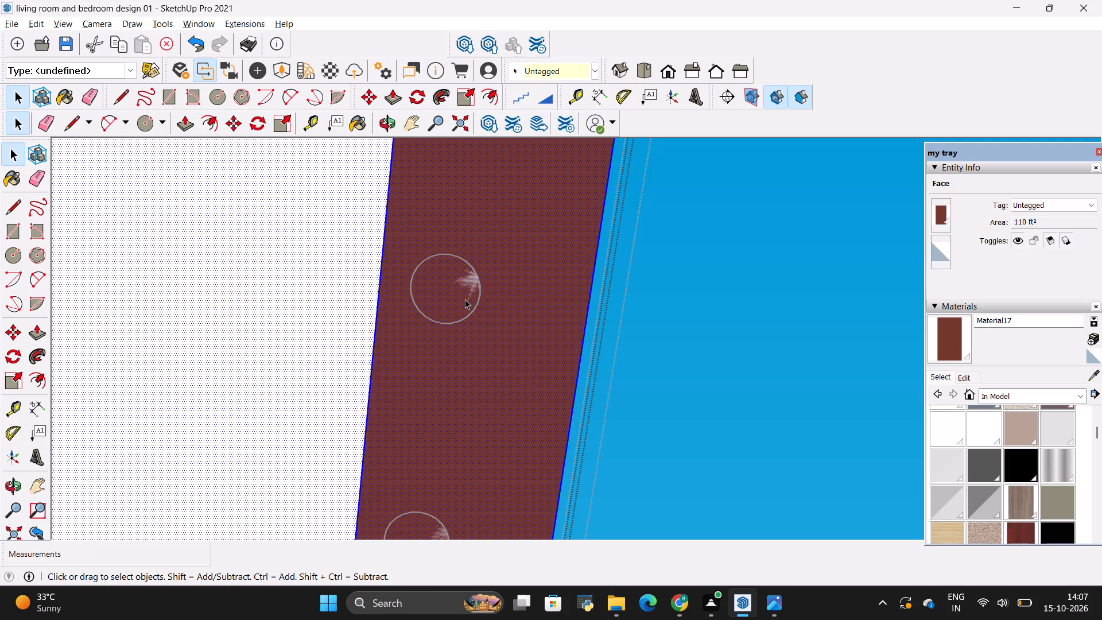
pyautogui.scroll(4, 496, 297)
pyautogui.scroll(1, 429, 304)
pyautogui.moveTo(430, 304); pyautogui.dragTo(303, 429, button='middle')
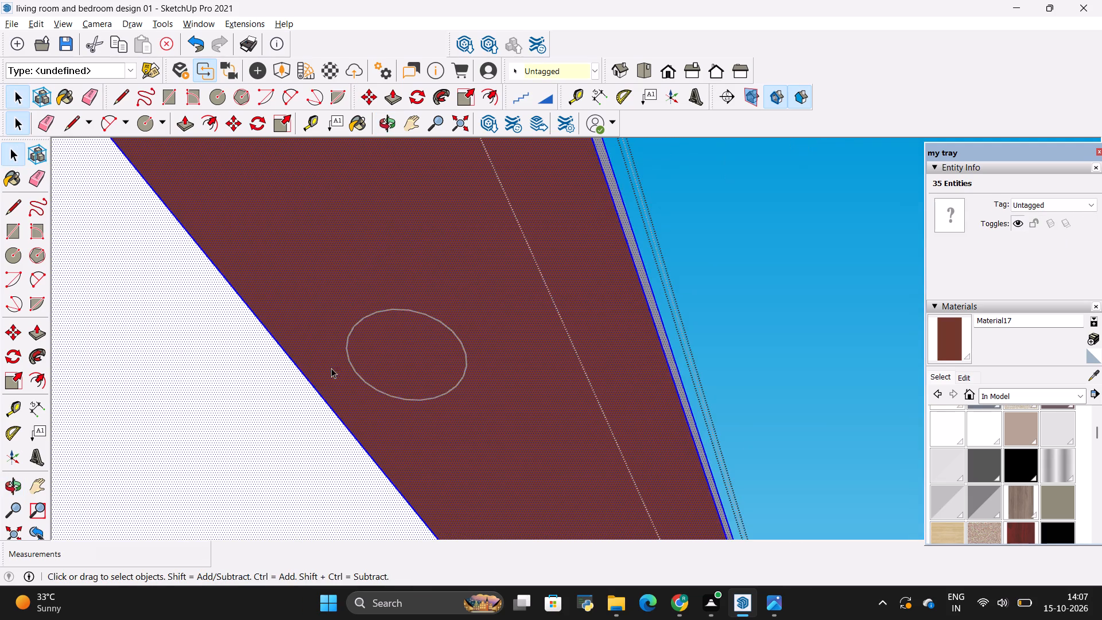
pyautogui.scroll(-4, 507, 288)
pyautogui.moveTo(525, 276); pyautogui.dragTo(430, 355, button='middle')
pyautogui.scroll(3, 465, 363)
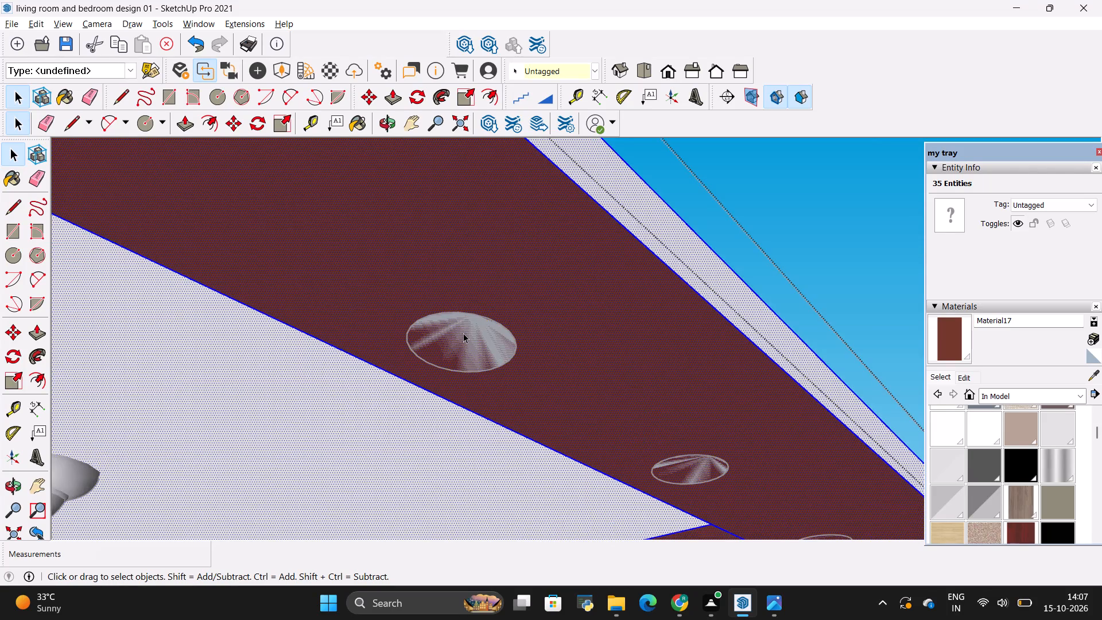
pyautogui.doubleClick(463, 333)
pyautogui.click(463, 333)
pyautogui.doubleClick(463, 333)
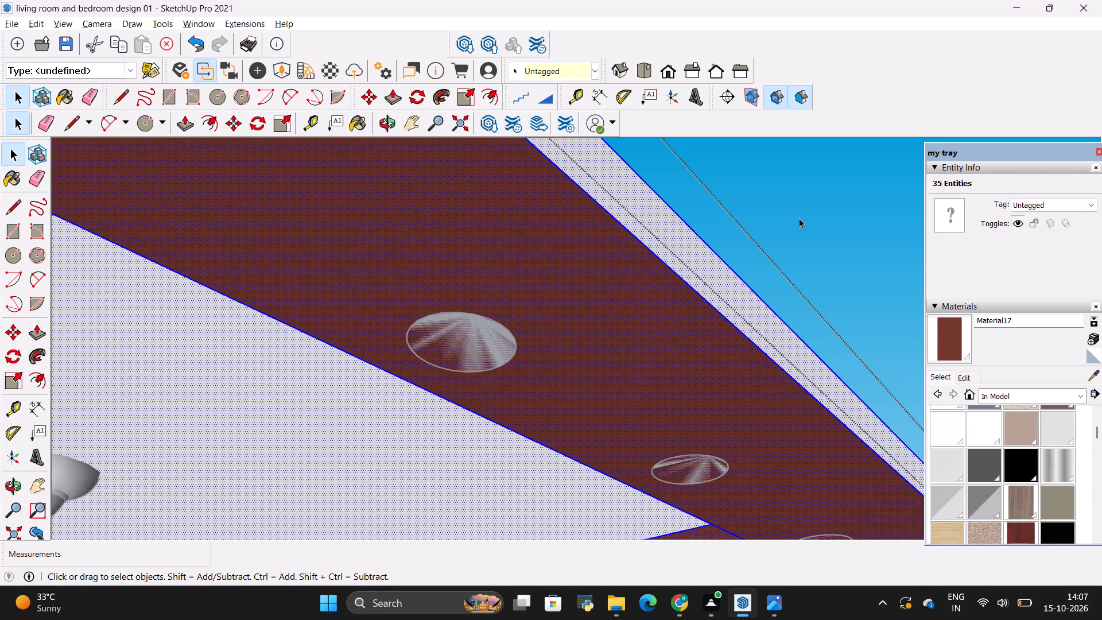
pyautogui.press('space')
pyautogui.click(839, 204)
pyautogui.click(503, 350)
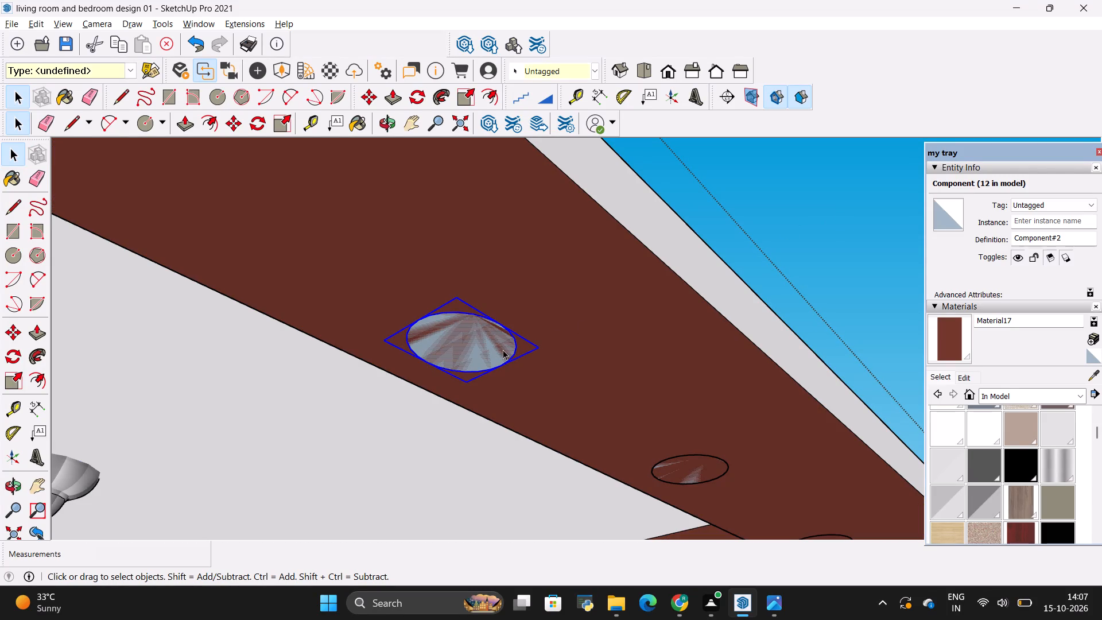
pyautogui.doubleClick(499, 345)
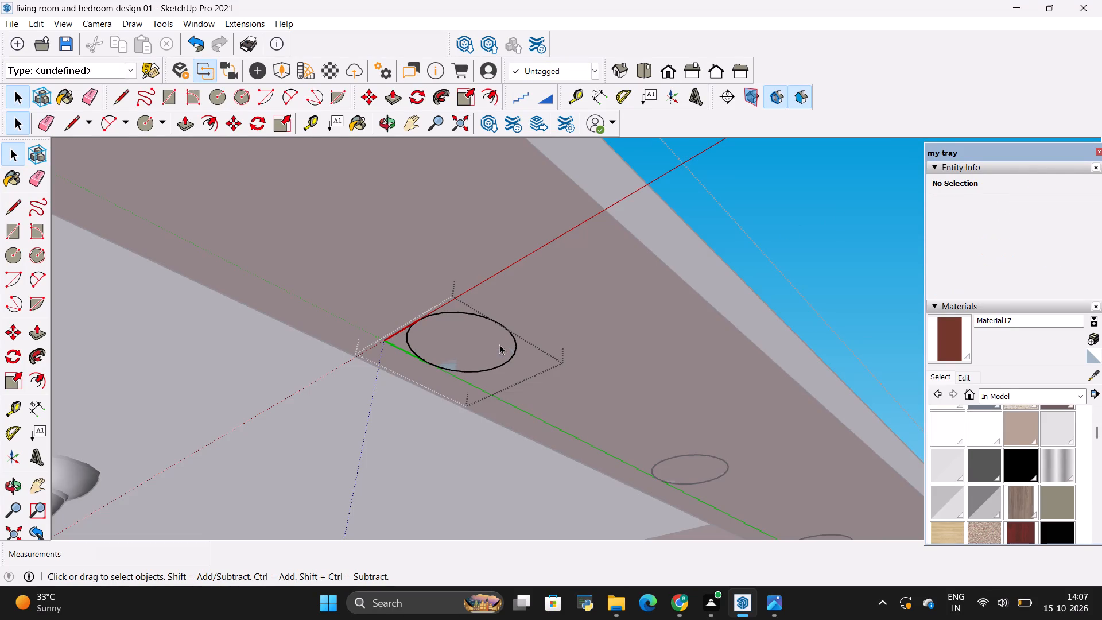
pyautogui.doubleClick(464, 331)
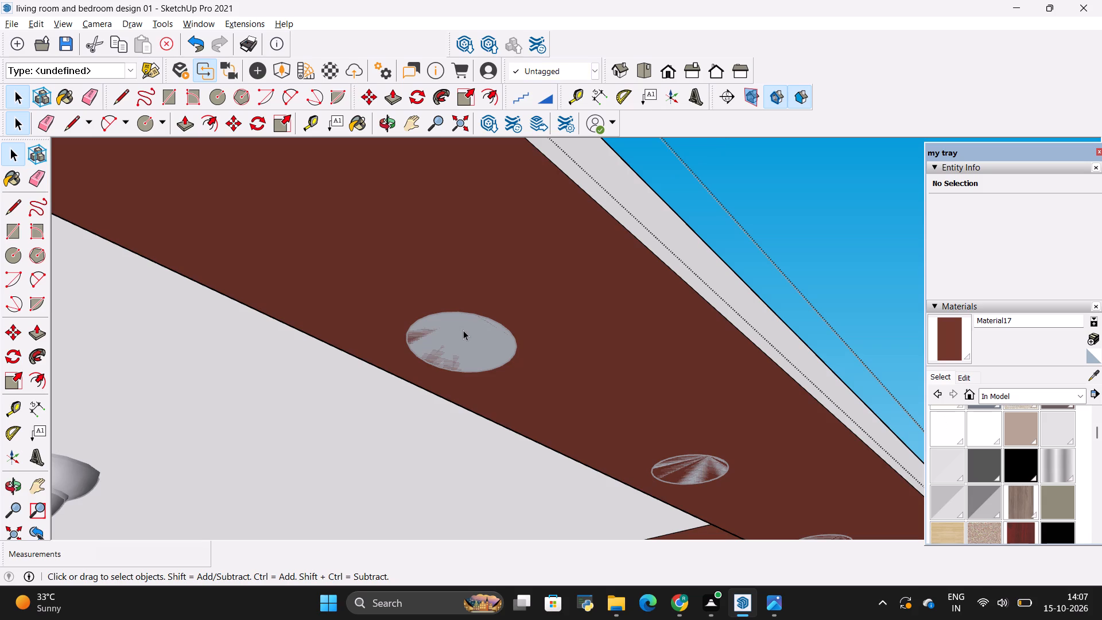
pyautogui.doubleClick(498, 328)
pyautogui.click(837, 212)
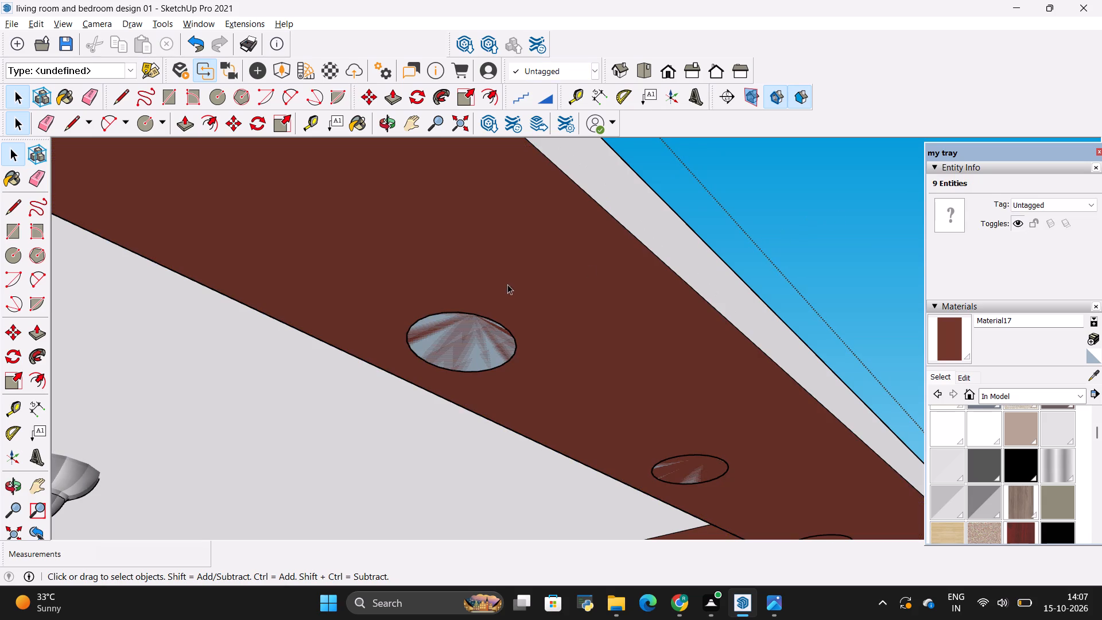
# Open a circle component on the long border side for editing, paint its face with the white [Color M00]2 material, and exit the component.
pyautogui.click(482, 350)
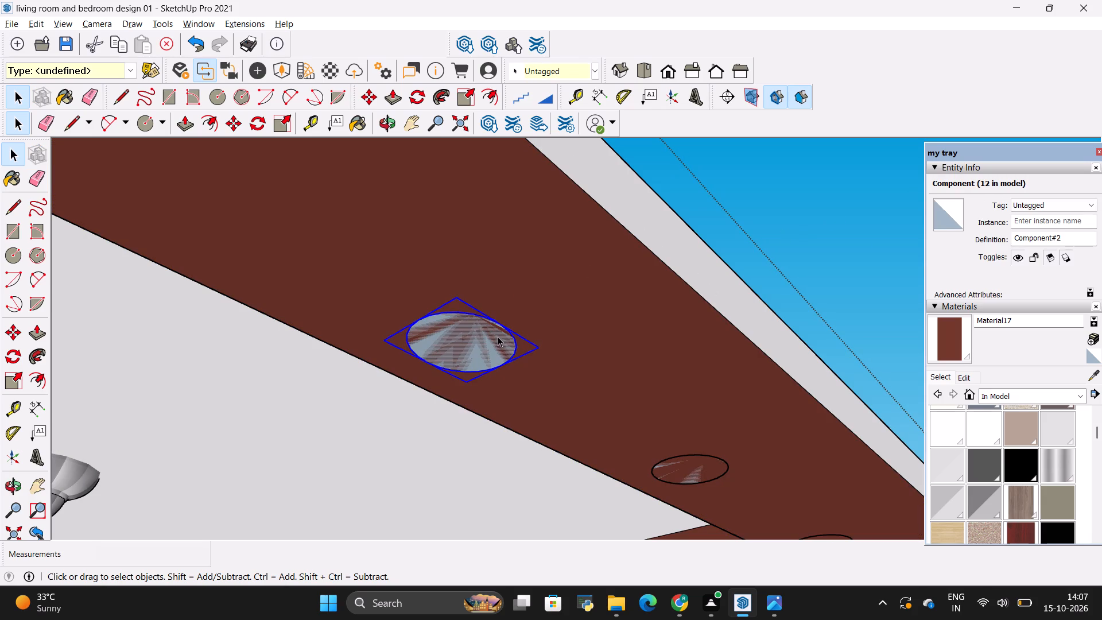
pyautogui.doubleClick(501, 330)
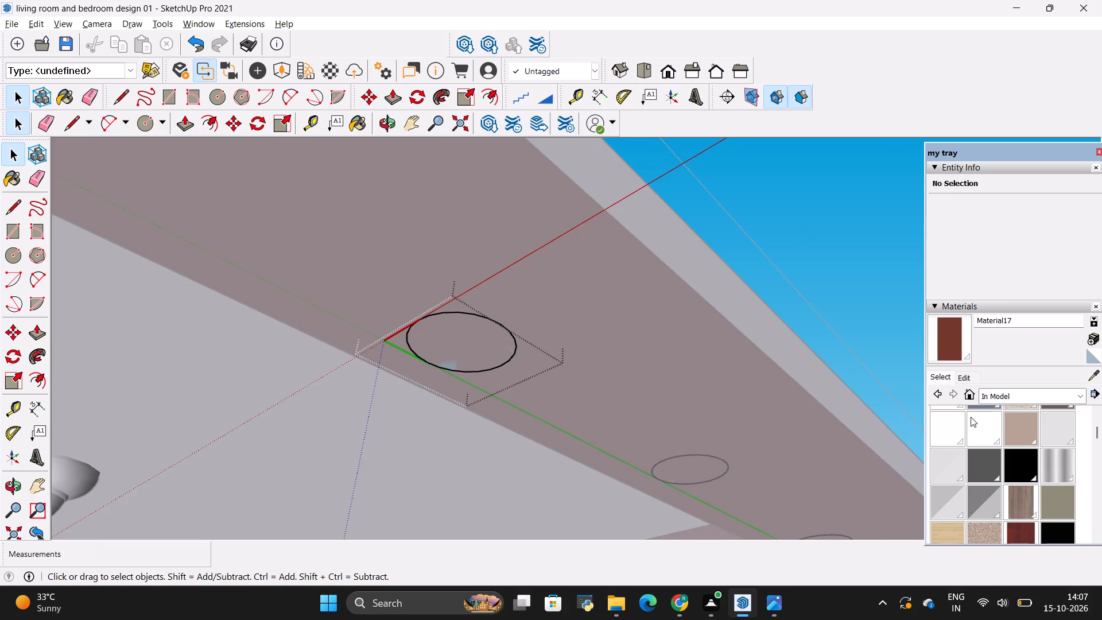
pyautogui.click(971, 417)
pyautogui.click(464, 355)
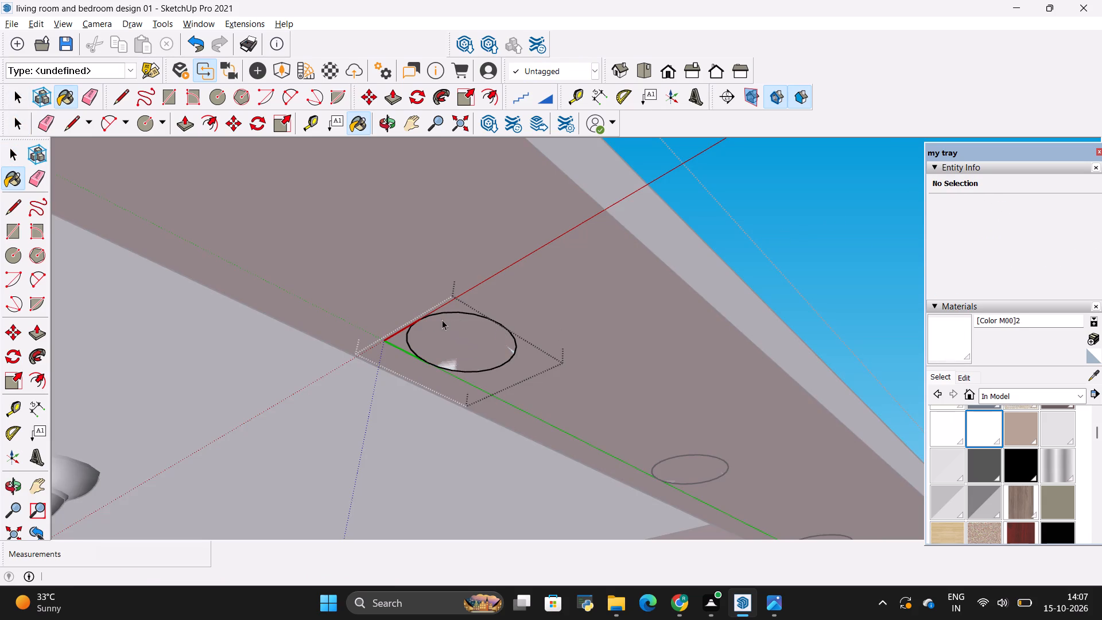
pyautogui.press('space')
pyautogui.scroll(-1, 554, 328)
pyautogui.moveTo(553, 330); pyautogui.dragTo(608, 348, button='middle')
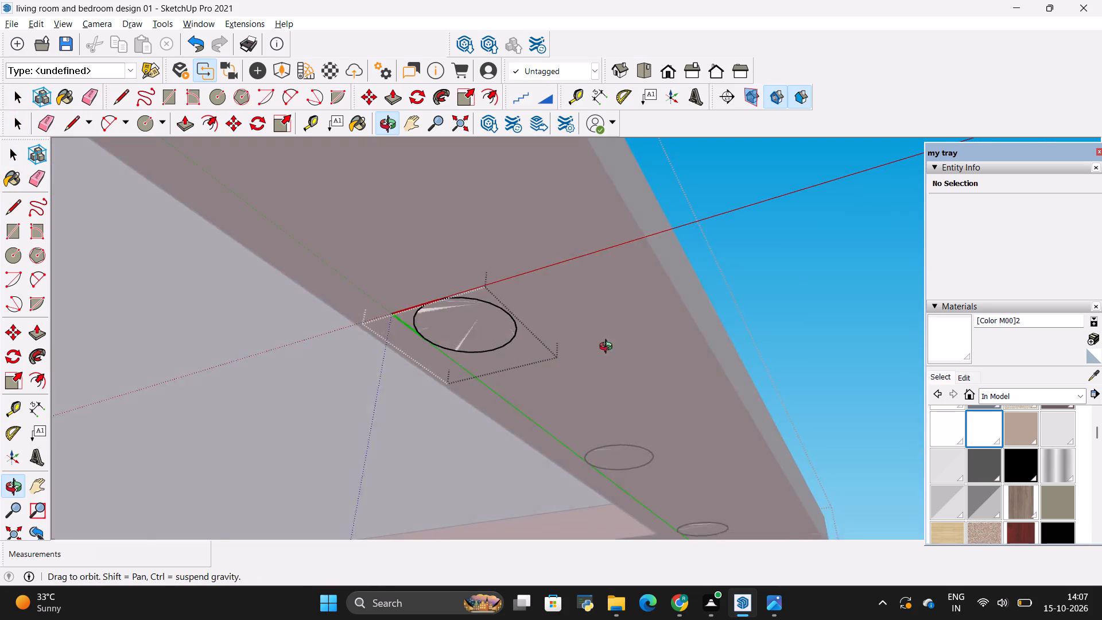
pyautogui.moveTo(608, 348); pyautogui.dragTo(608, 348, button='middle')
pyautogui.press('space')
pyautogui.click(760, 272)
# Examine the painted circles around the whole ceiling border from below.
pyautogui.scroll(-9, 686, 255)
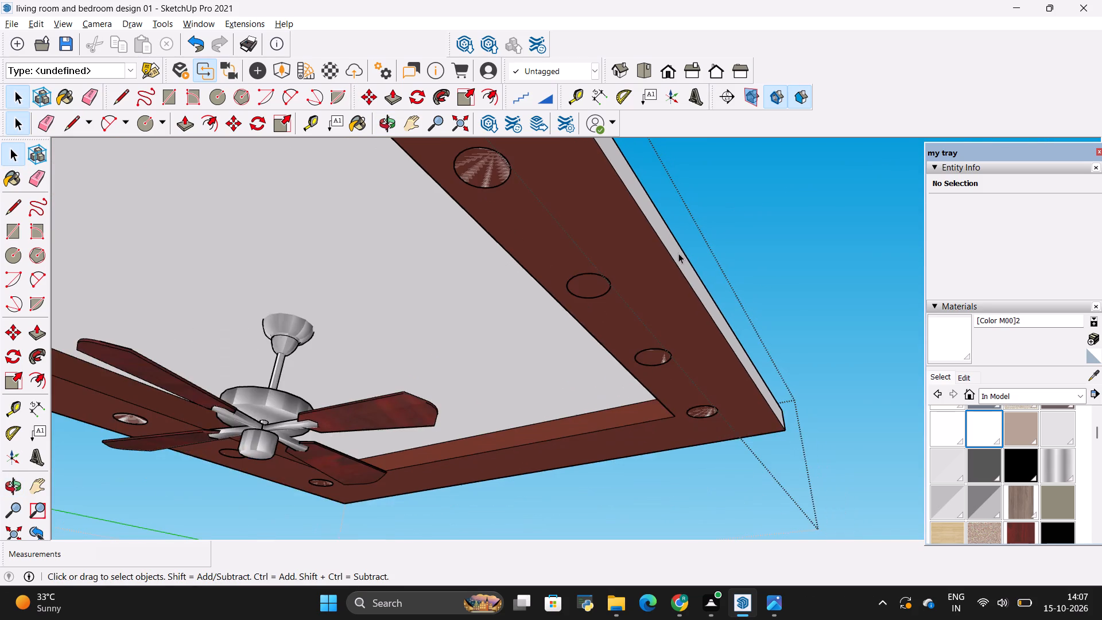
pyautogui.moveTo(566, 254); pyautogui.dragTo(618, 333, button='middle')
pyautogui.scroll(-11, 618, 319)
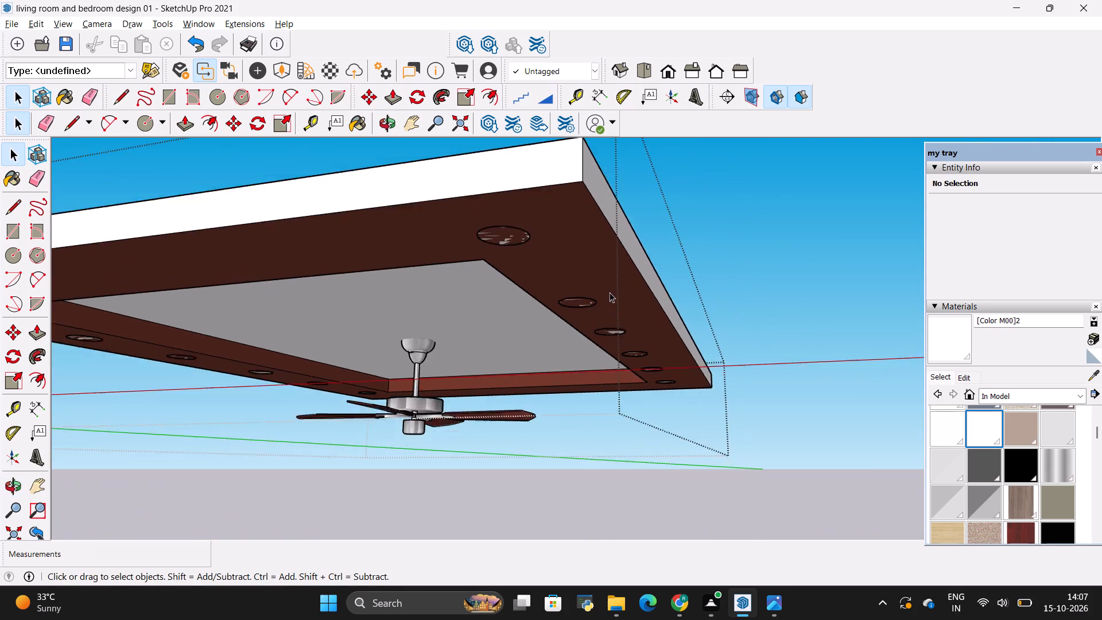
pyautogui.scroll(-8, 610, 292)
pyautogui.moveTo(460, 308); pyautogui.dragTo(552, 217, button='middle')
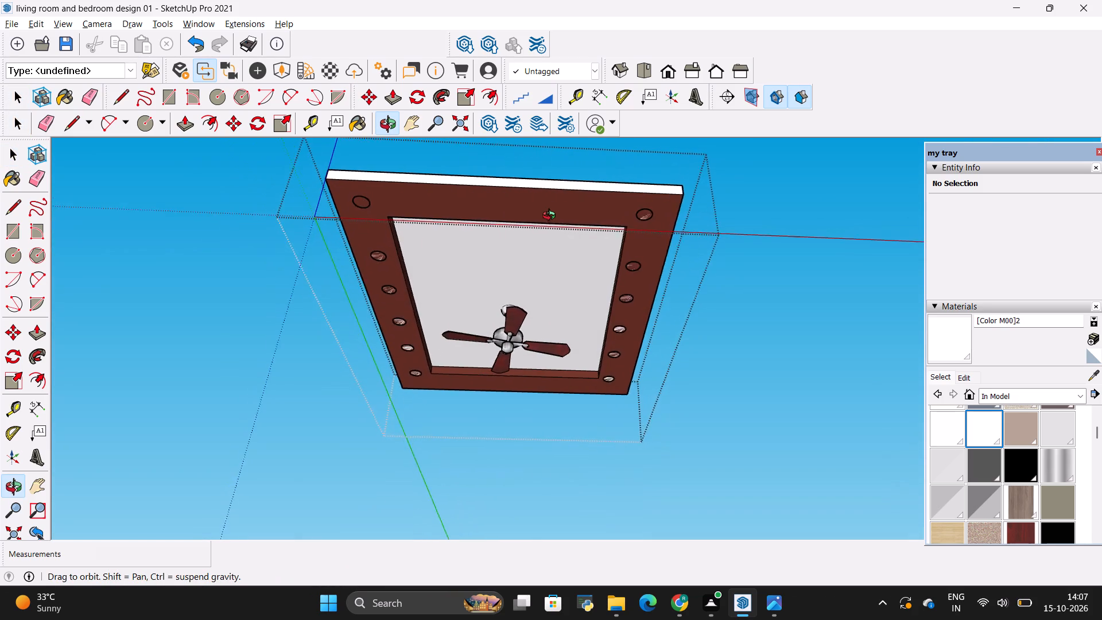
pyautogui.moveTo(552, 217); pyautogui.dragTo(533, 232, button='middle')
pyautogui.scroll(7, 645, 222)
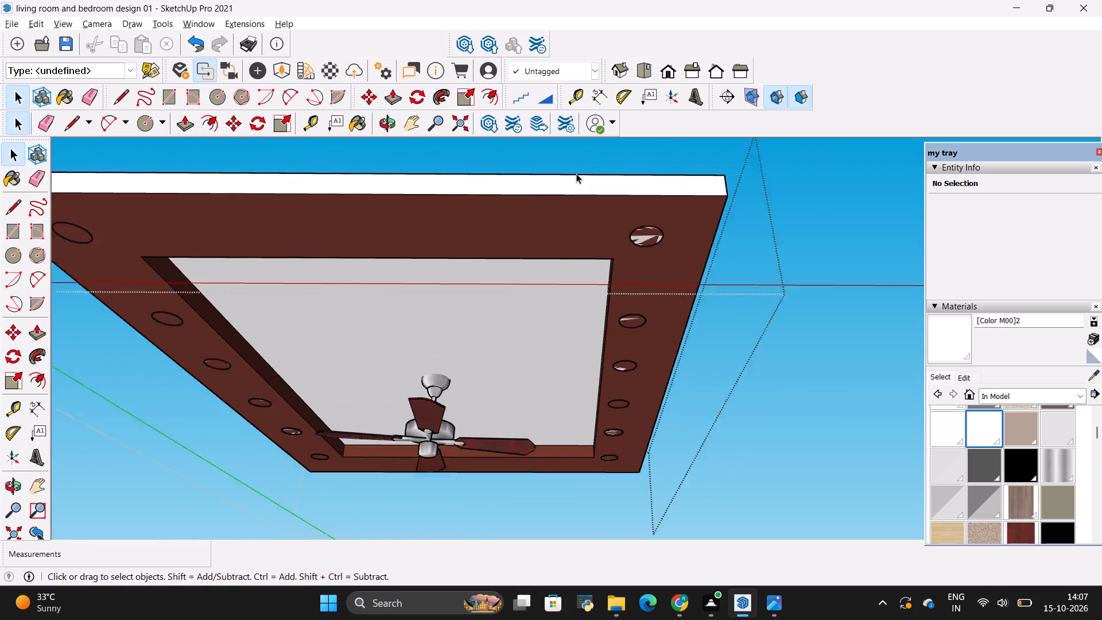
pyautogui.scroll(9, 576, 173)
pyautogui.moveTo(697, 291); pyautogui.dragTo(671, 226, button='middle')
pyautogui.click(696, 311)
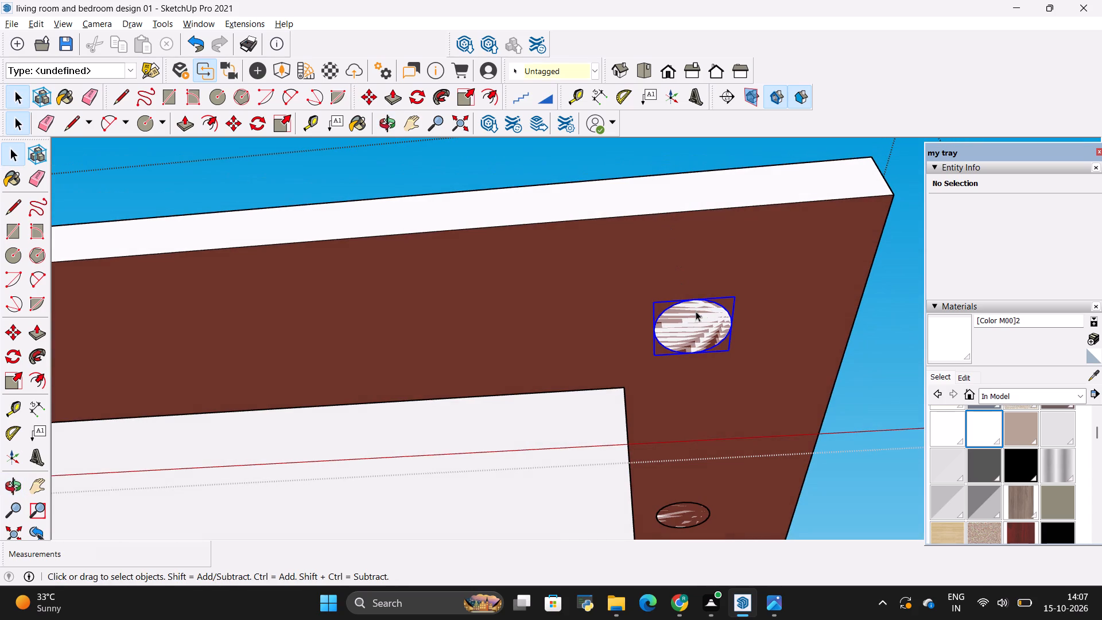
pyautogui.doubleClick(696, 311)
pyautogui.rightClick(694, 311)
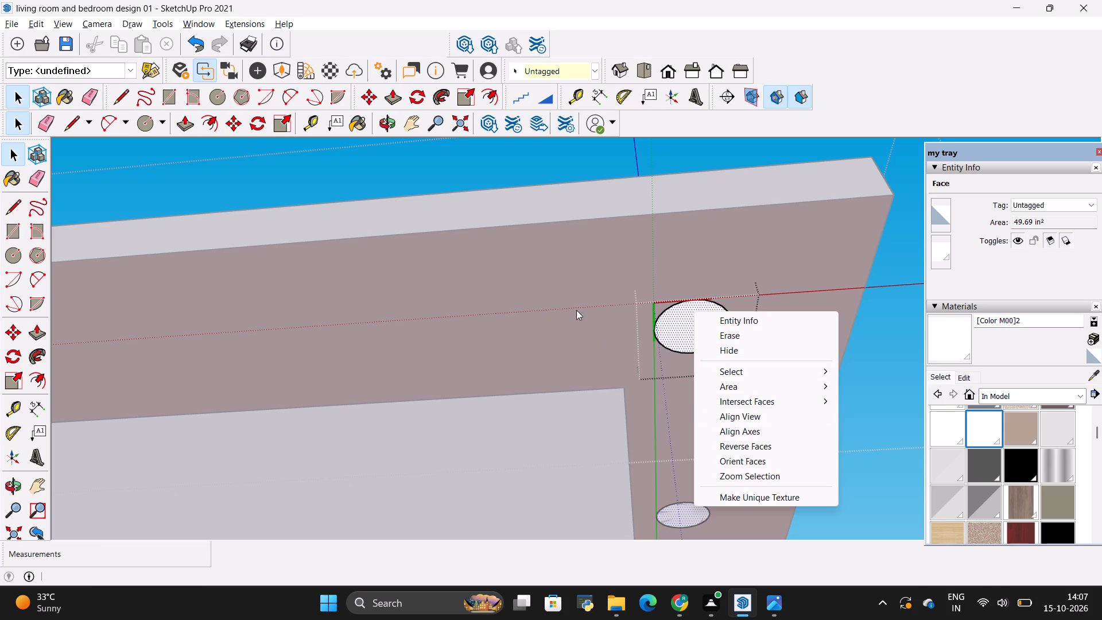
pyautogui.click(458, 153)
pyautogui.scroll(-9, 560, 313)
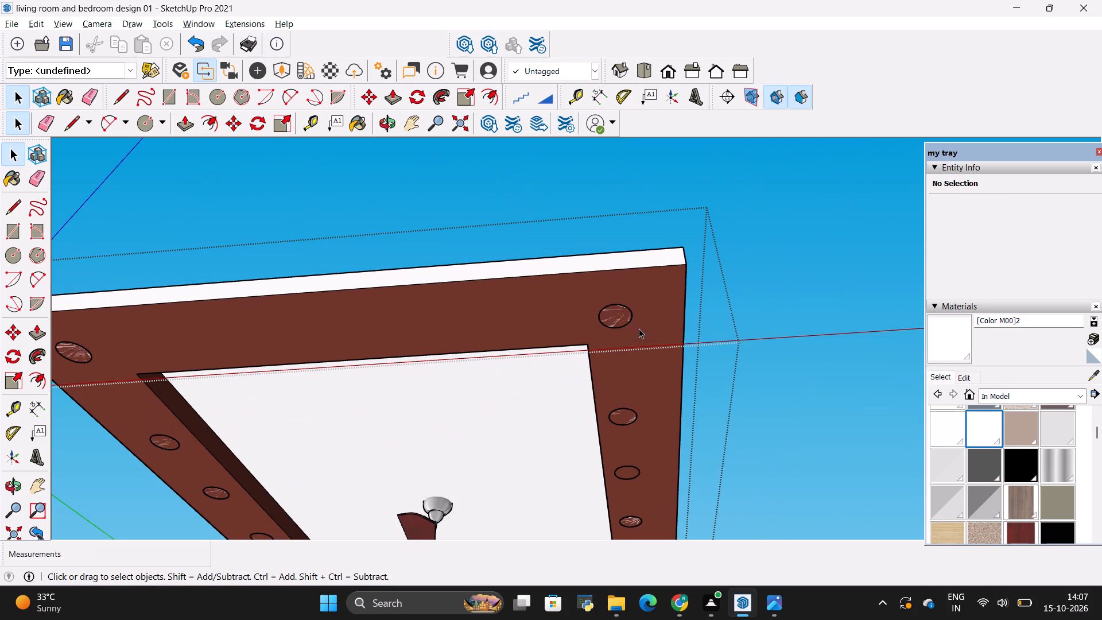
# Explode the circle component at the ceiling's near corner, on the side away from the origin, and clear the selection.
pyautogui.click(615, 323)
pyautogui.rightClick(627, 324)
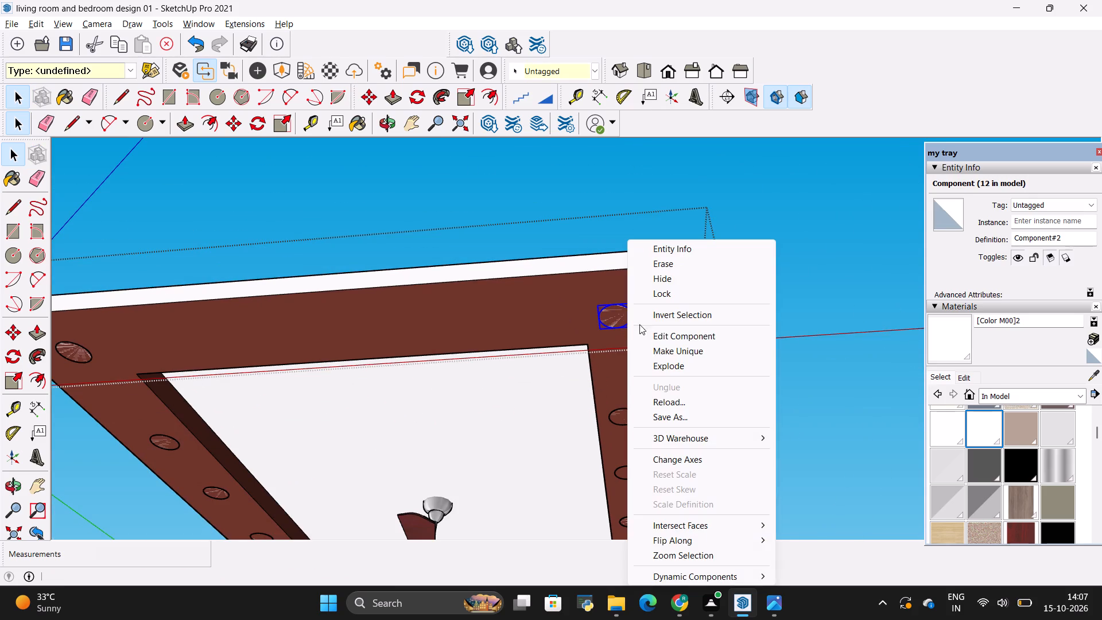
pyautogui.click(664, 361)
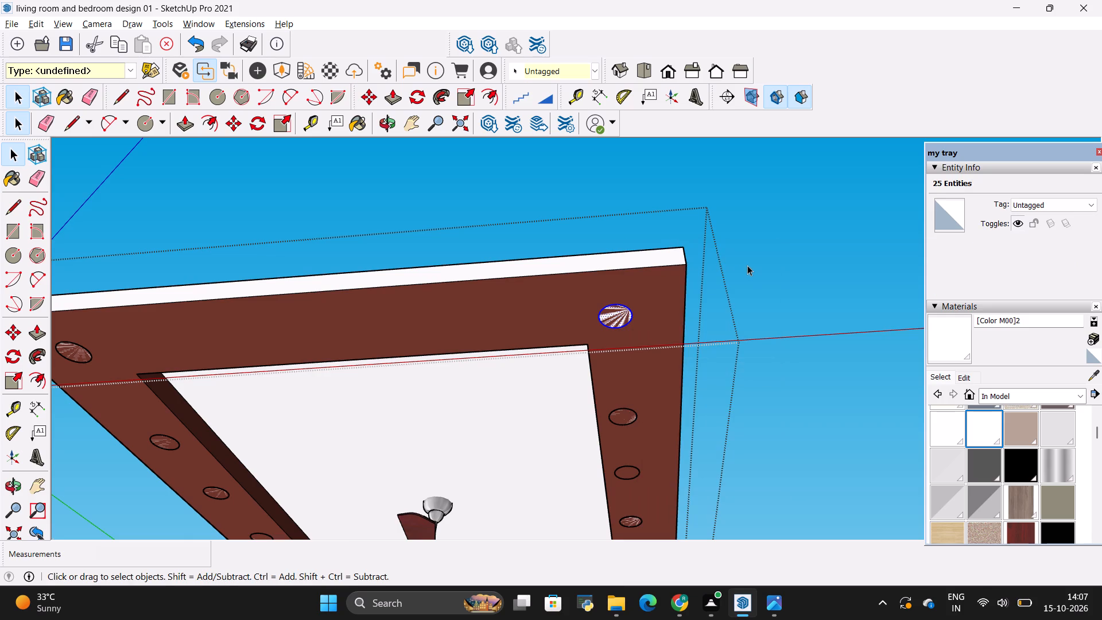
pyautogui.click(747, 265)
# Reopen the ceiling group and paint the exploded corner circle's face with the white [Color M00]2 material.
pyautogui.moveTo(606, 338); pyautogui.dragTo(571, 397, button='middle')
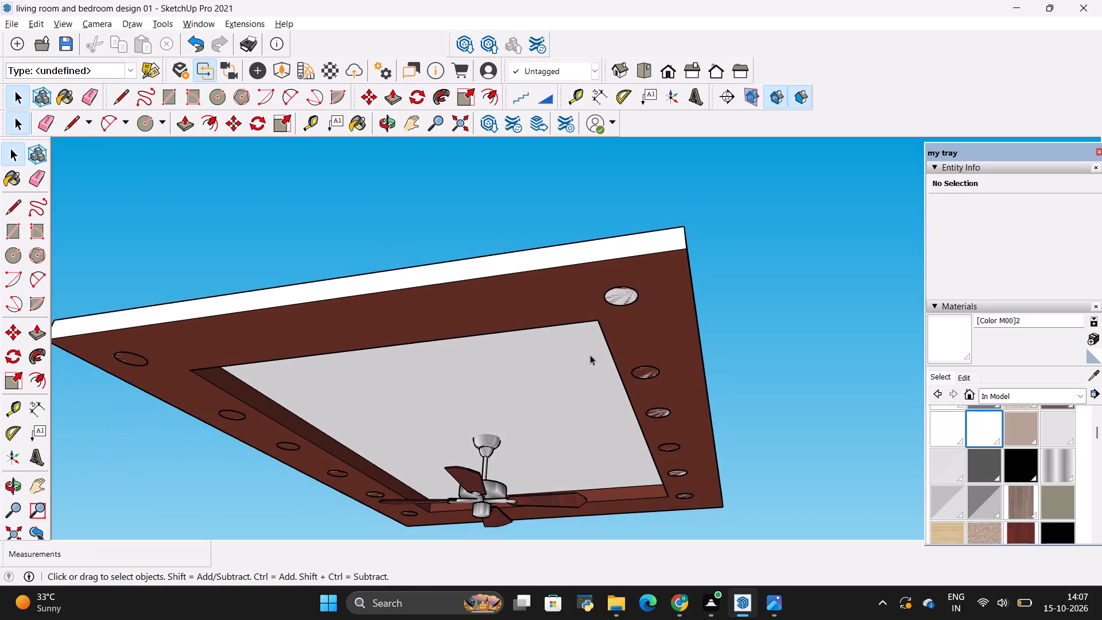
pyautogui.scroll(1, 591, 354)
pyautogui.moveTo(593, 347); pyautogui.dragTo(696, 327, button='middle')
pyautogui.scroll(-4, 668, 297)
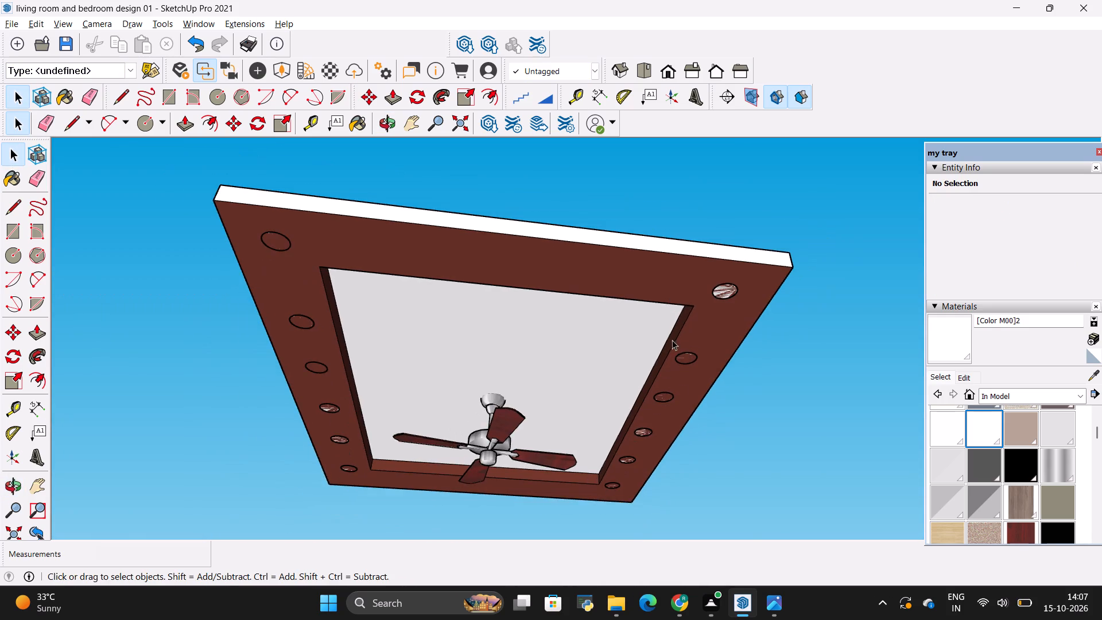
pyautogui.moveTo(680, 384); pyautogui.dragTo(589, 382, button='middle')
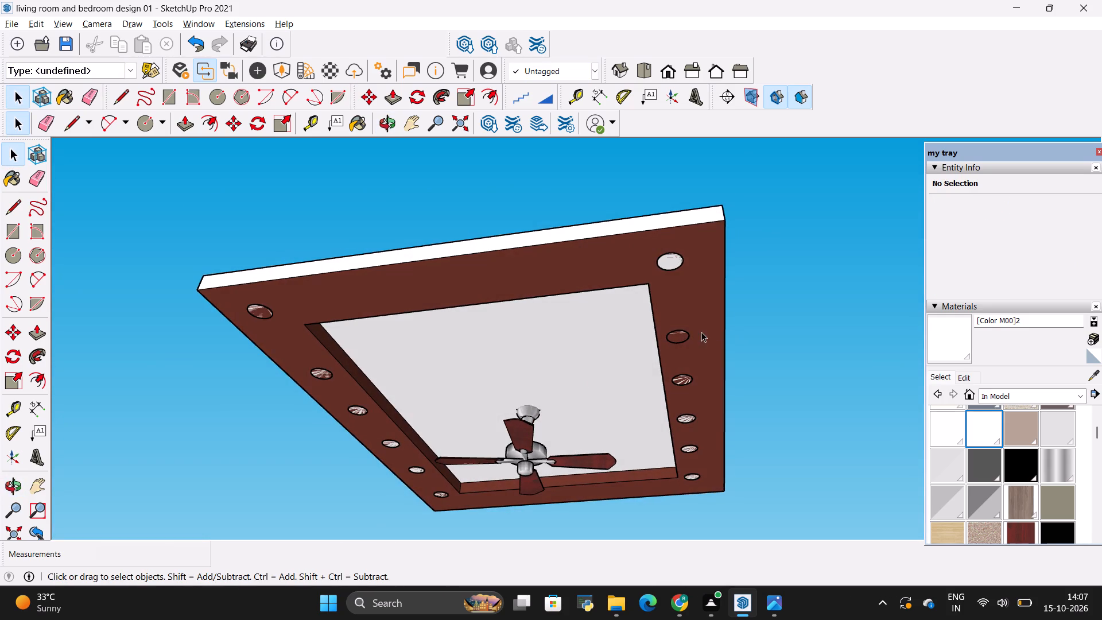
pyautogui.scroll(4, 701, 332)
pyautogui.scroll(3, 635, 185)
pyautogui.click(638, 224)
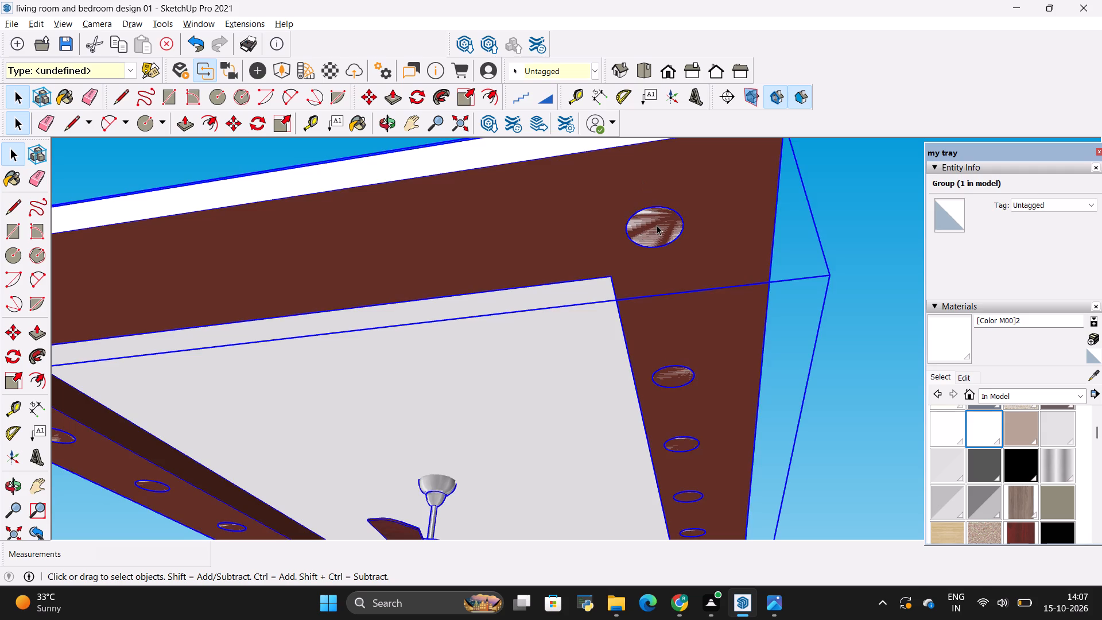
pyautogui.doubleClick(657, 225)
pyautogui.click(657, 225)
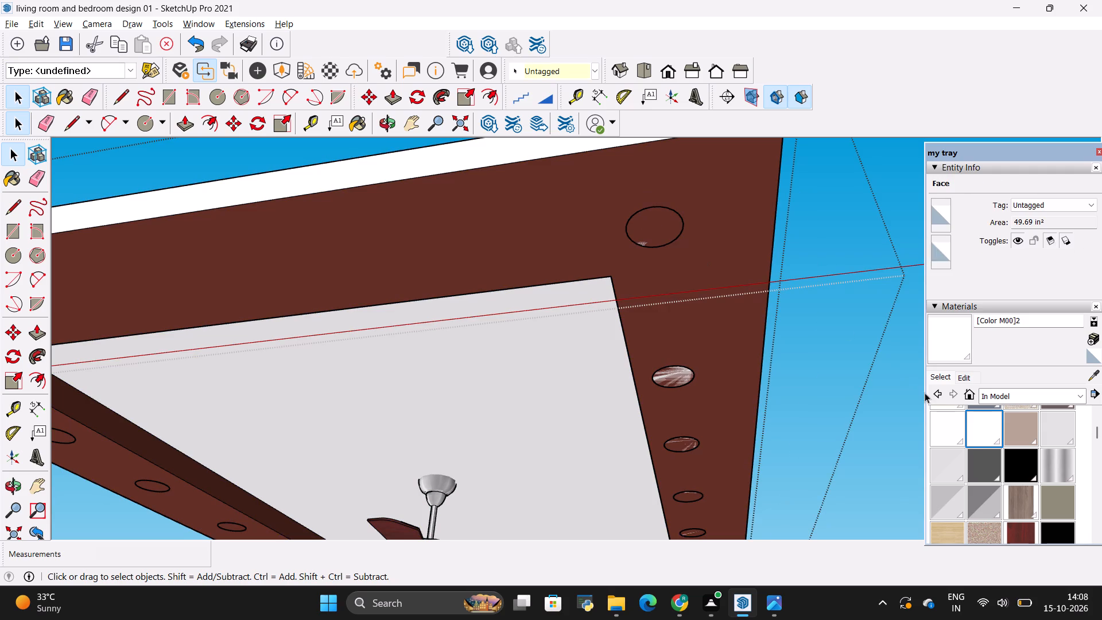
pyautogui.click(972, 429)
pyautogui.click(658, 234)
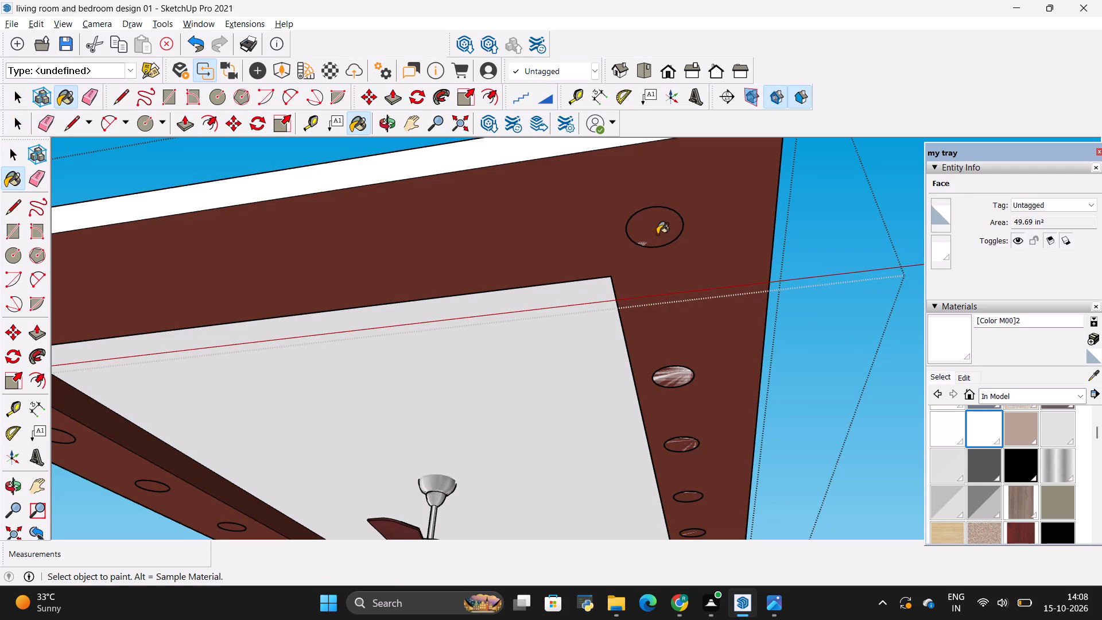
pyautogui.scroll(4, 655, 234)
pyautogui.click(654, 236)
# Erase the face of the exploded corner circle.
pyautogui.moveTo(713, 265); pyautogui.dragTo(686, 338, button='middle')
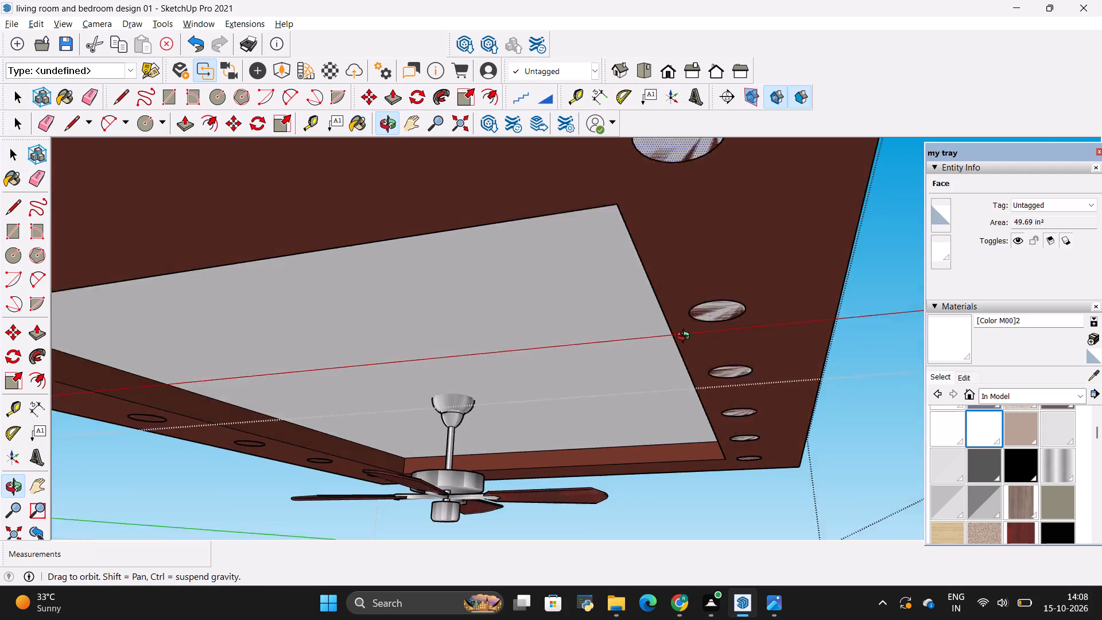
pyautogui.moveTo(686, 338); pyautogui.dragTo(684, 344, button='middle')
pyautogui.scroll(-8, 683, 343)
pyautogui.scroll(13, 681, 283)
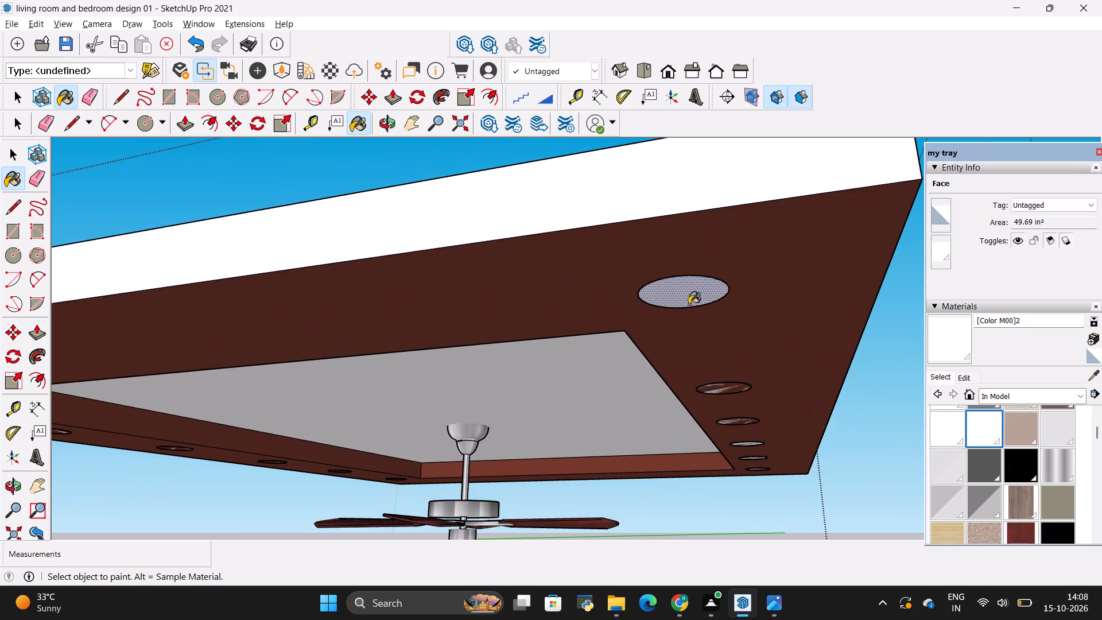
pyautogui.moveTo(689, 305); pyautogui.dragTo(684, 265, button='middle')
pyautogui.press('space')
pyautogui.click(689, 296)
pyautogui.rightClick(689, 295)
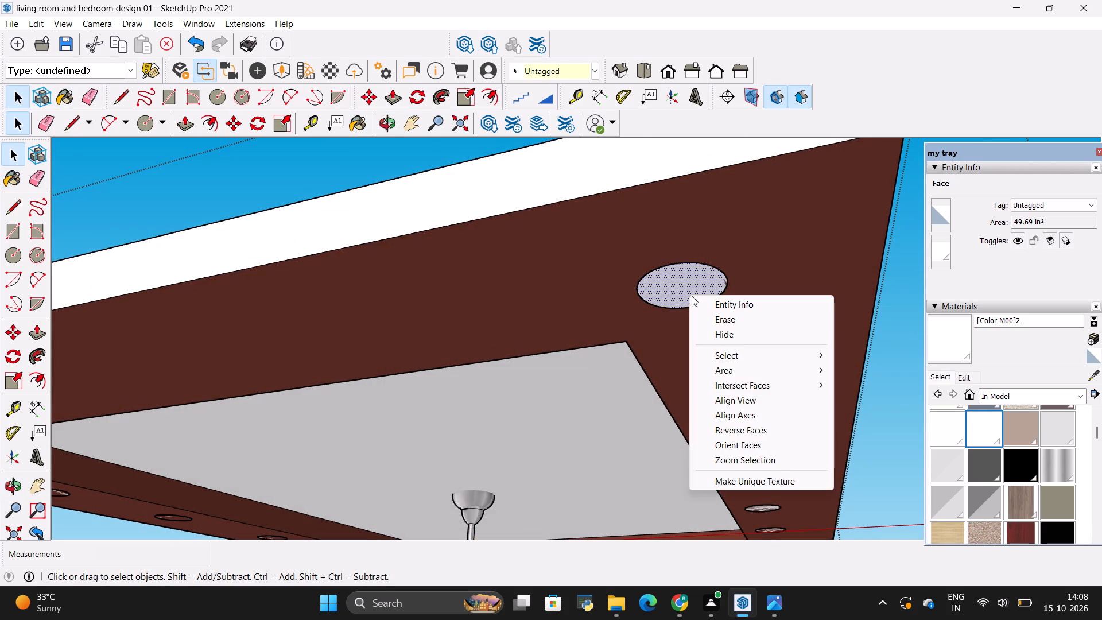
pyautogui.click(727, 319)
# Open the nested ceiling group and check the geometry behind the erased corner circle by selecting its connected faces.
pyautogui.click(703, 296)
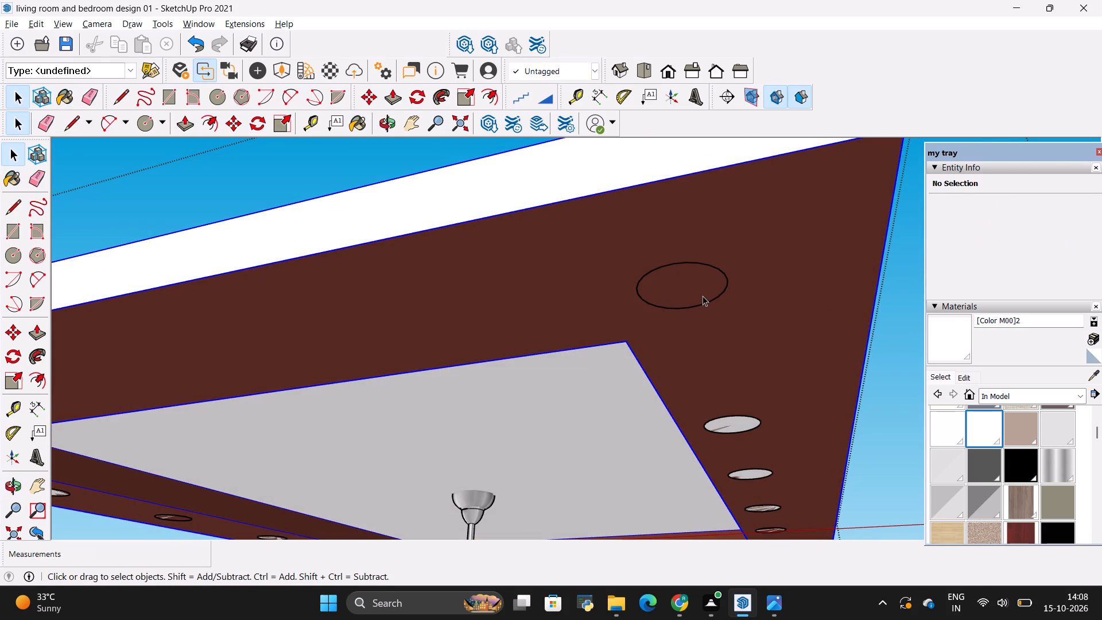
pyautogui.doubleClick(701, 296)
pyautogui.doubleClick(701, 295)
pyautogui.tripleClick(701, 295)
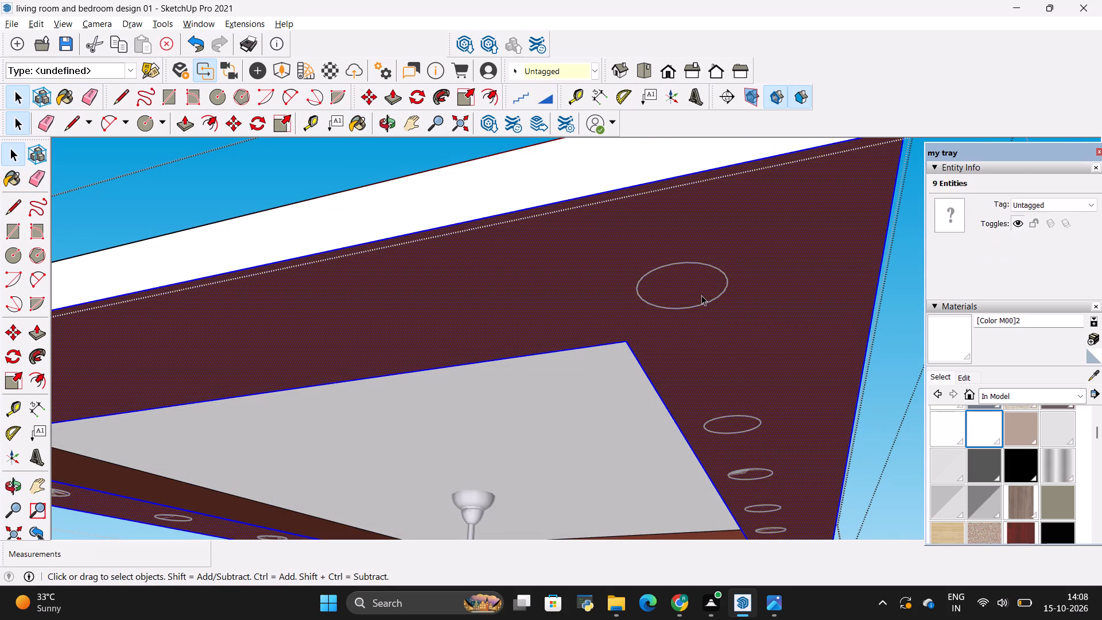
pyautogui.click(435, 196)
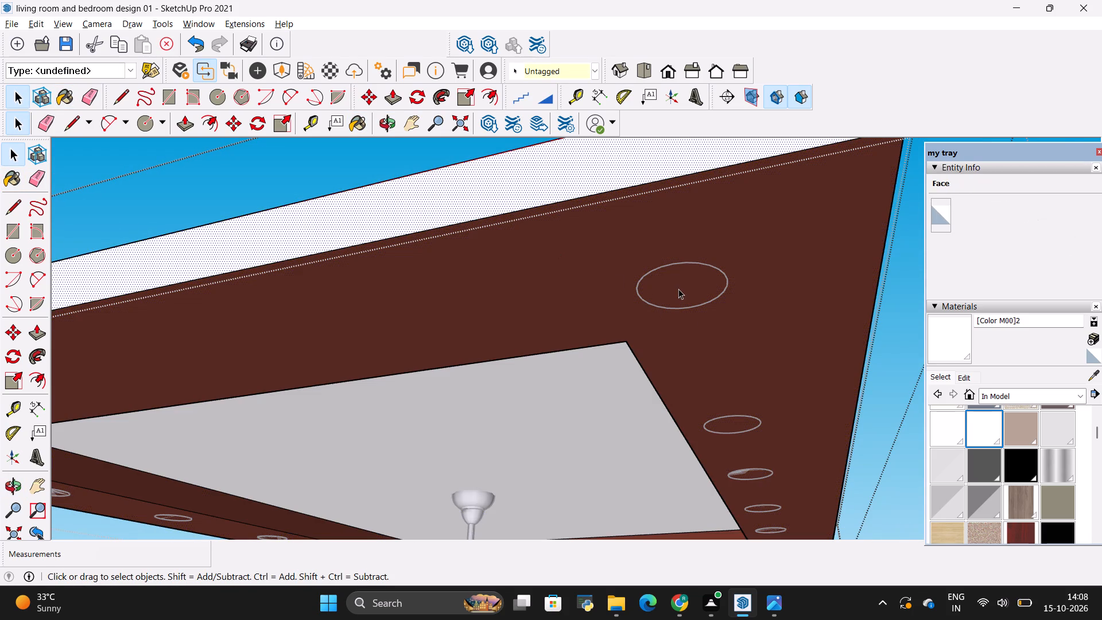
pyautogui.click(678, 289)
pyautogui.tripleClick(678, 288)
pyautogui.click(678, 288)
pyautogui.scroll(-3, 692, 342)
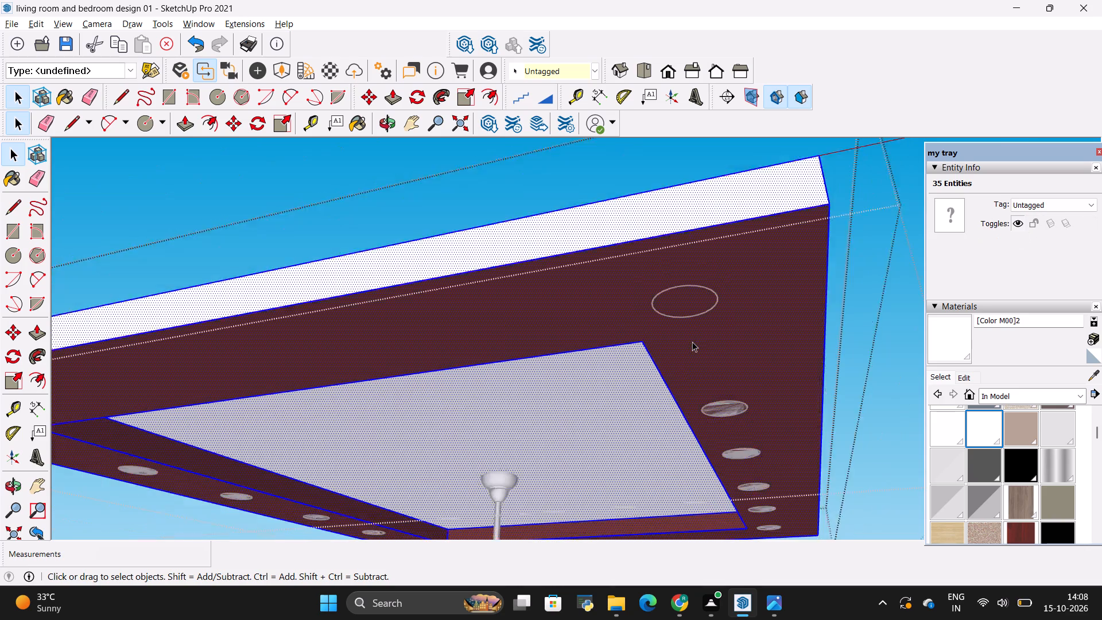
pyautogui.scroll(-6, 692, 342)
pyautogui.press('space')
pyautogui.click(833, 303)
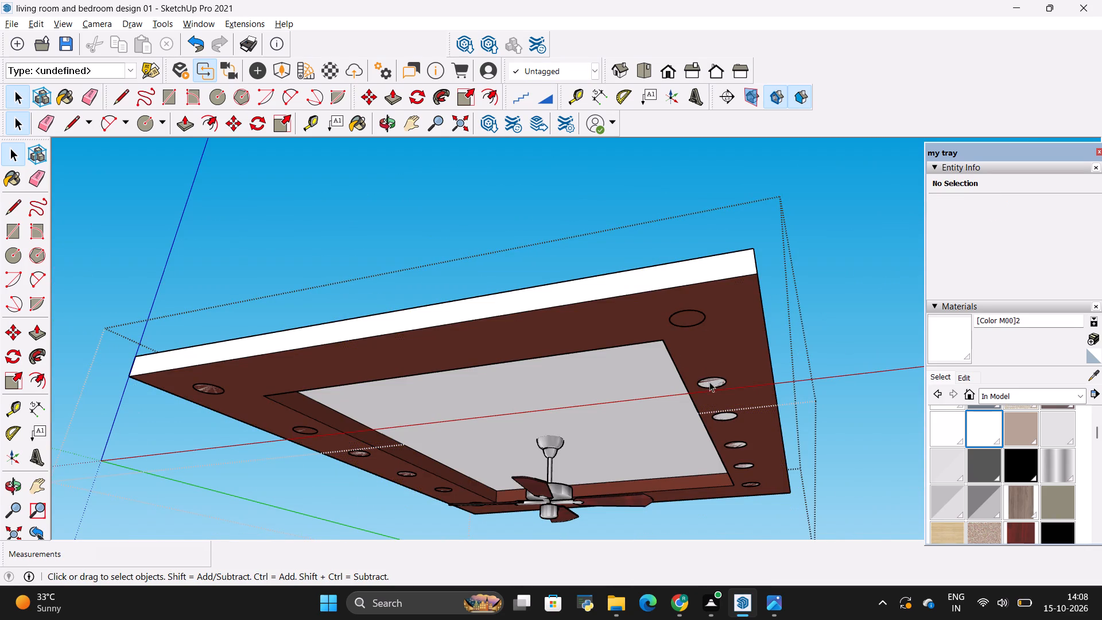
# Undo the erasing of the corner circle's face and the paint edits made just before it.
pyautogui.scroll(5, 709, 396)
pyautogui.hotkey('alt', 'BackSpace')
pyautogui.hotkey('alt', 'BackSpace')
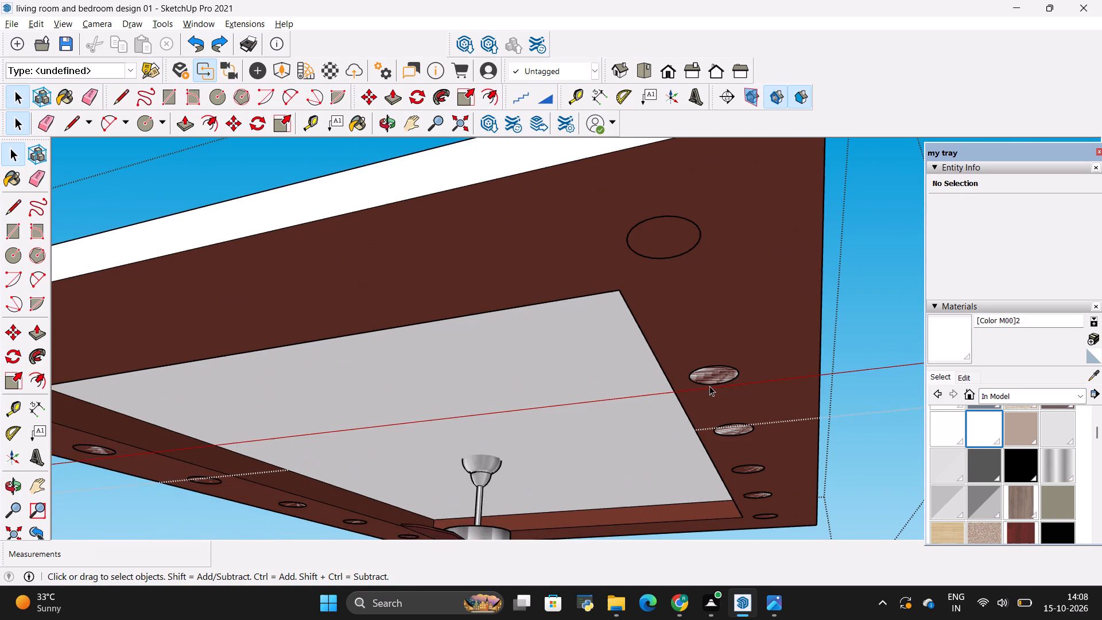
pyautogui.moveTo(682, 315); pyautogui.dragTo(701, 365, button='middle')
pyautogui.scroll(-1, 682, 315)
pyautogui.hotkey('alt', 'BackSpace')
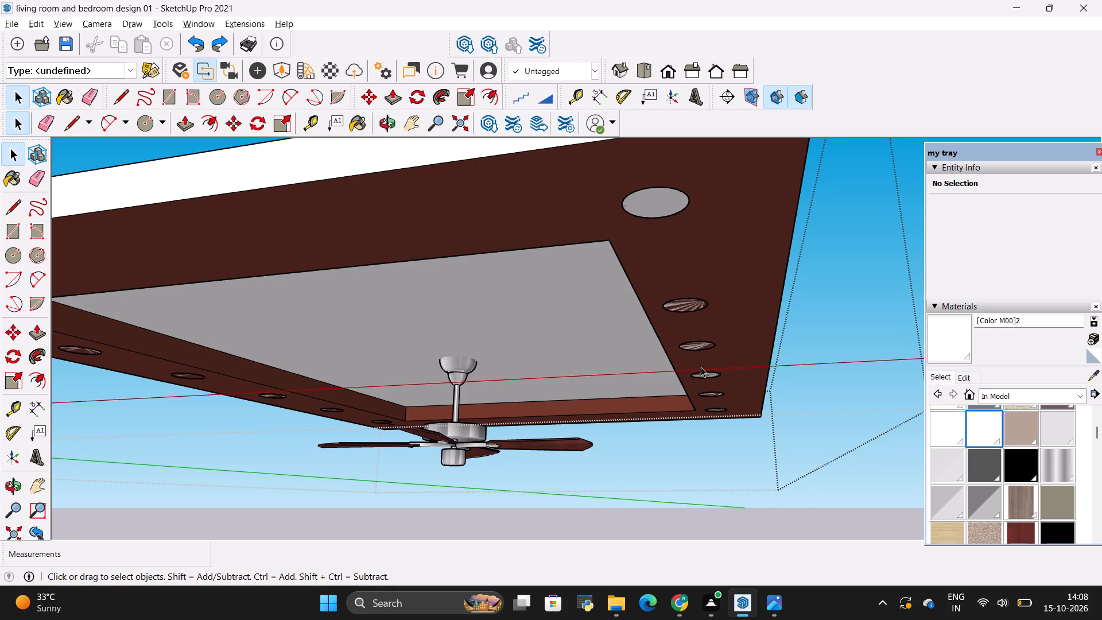
# Exit the ceiling group and examine the circles around the whole border from below.
pyautogui.scroll(-11, 568, 334)
pyautogui.moveTo(583, 383); pyautogui.dragTo(640, 191, button='middle')
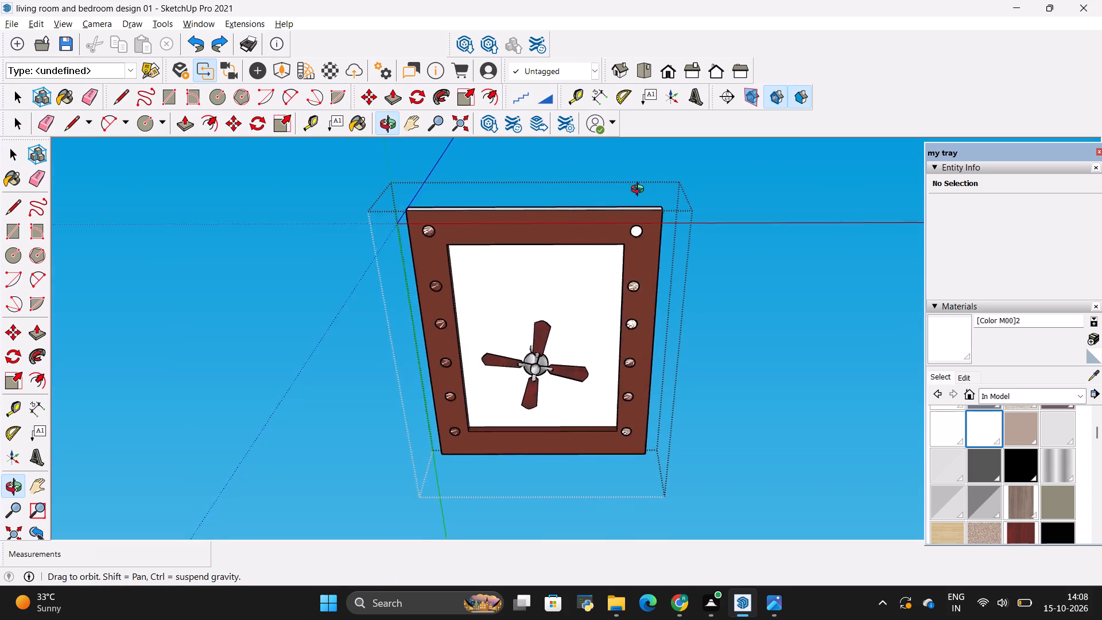
pyautogui.moveTo(640, 191); pyautogui.dragTo(631, 259, button='middle')
pyautogui.press('space')
pyautogui.click(785, 239)
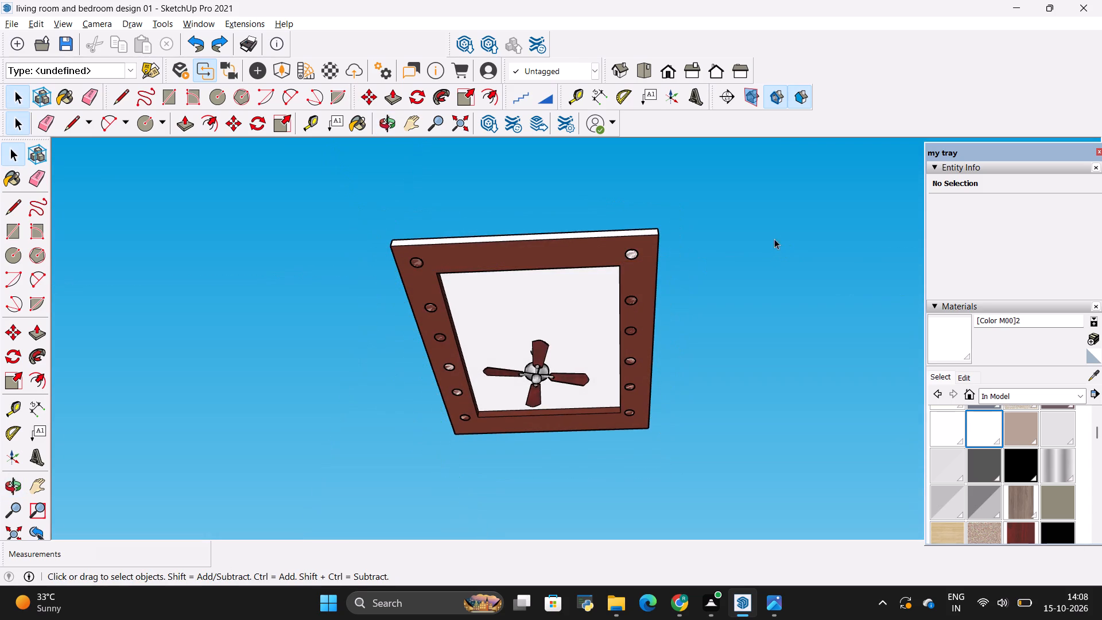
pyautogui.moveTo(662, 262); pyautogui.dragTo(678, 289, button='middle')
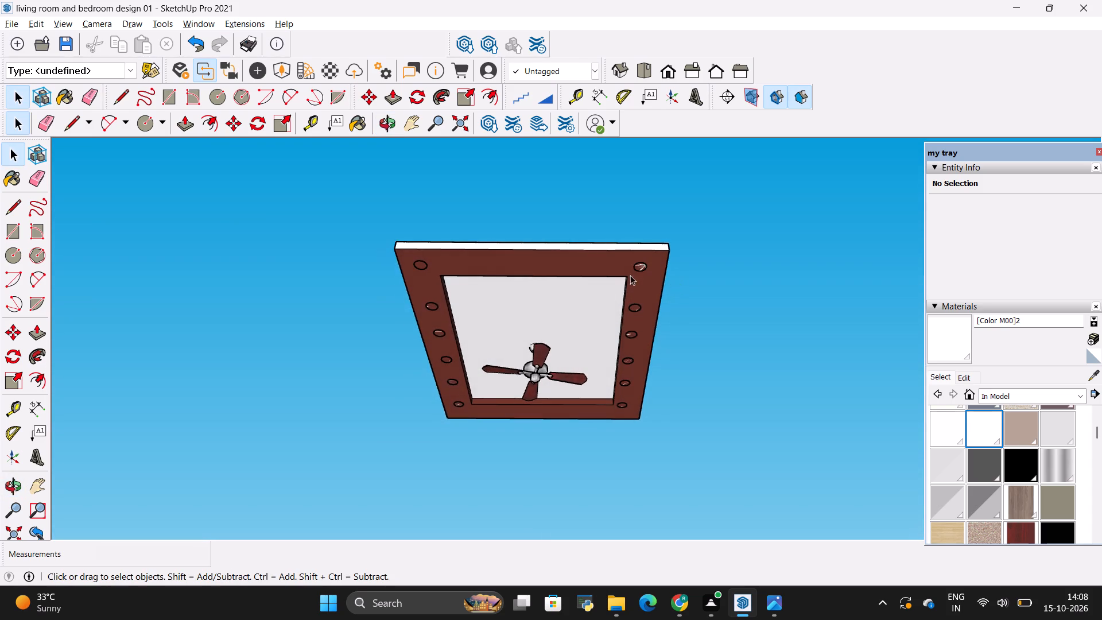
pyautogui.scroll(15, 602, 265)
pyautogui.scroll(-6, 655, 279)
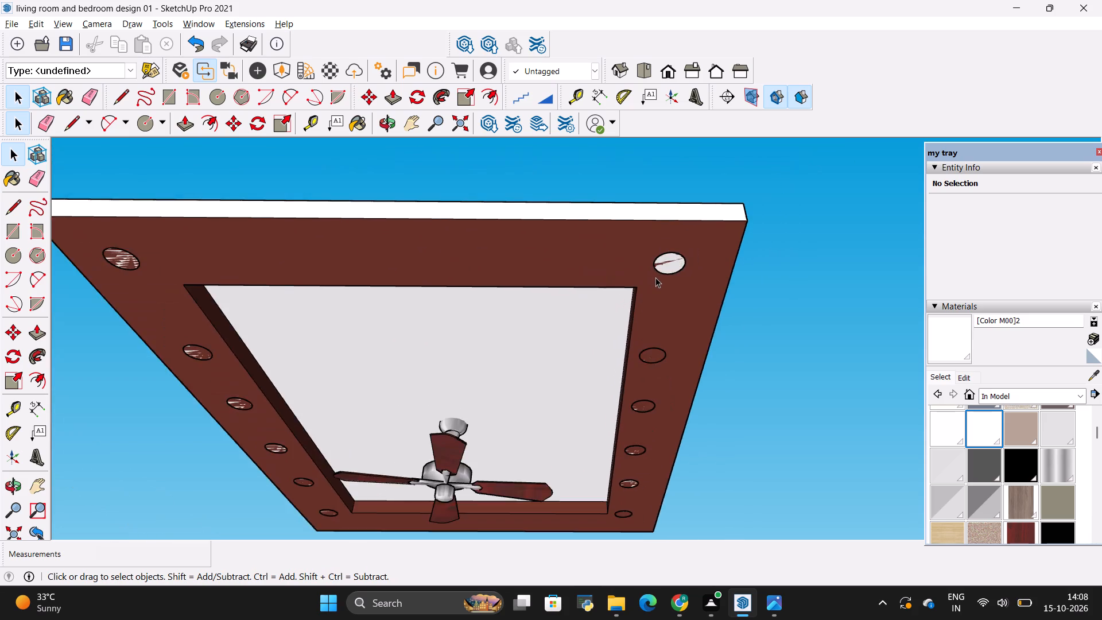
pyautogui.scroll(-5, 655, 277)
pyautogui.scroll(1, 676, 306)
pyautogui.moveTo(676, 306); pyautogui.dragTo(658, 308, button='middle')
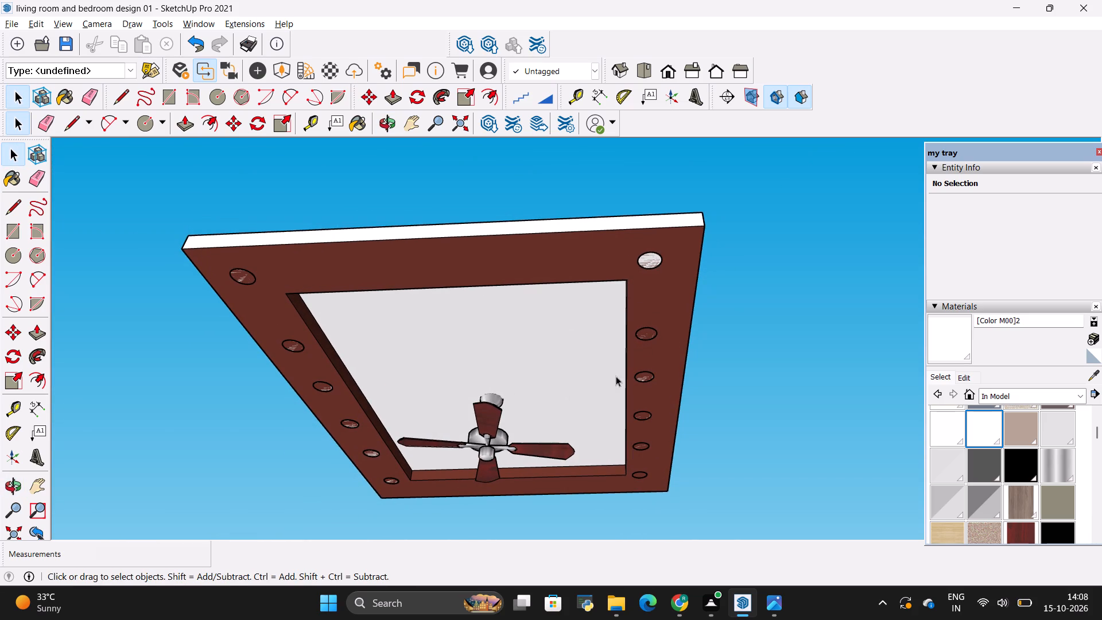
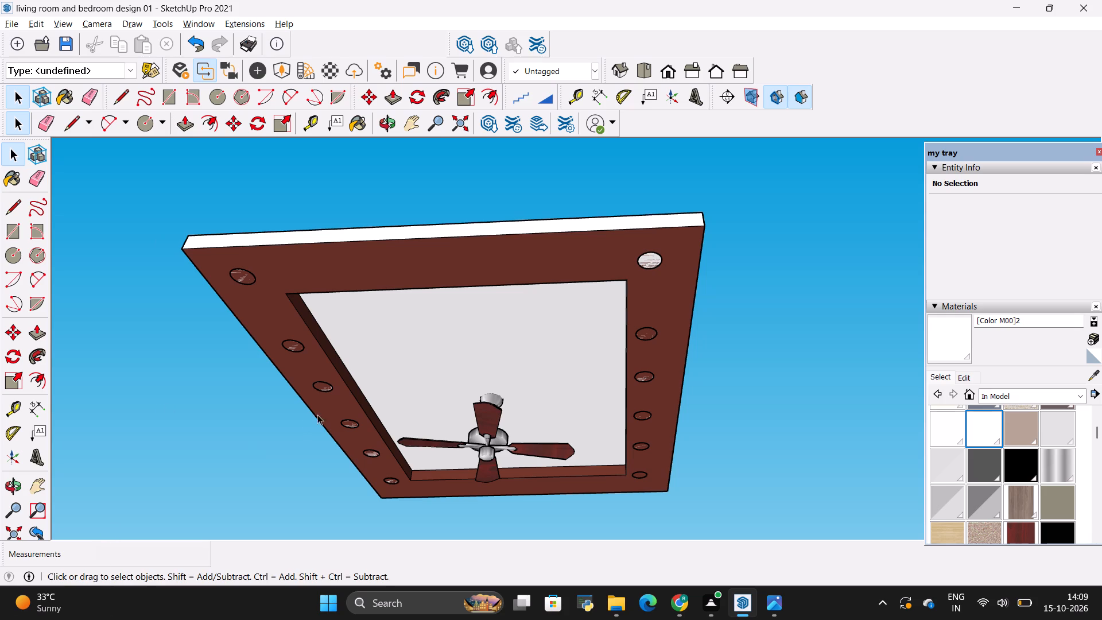
# Open the false ceiling group, select all the border circle components along with the already exploded corner circle, and explode them.
pyautogui.scroll(-2, 591, 346)
pyautogui.scroll(2, 552, 392)
pyautogui.scroll(-2, 553, 392)
pyautogui.moveTo(585, 456); pyautogui.dragTo(603, 317, button='middle')
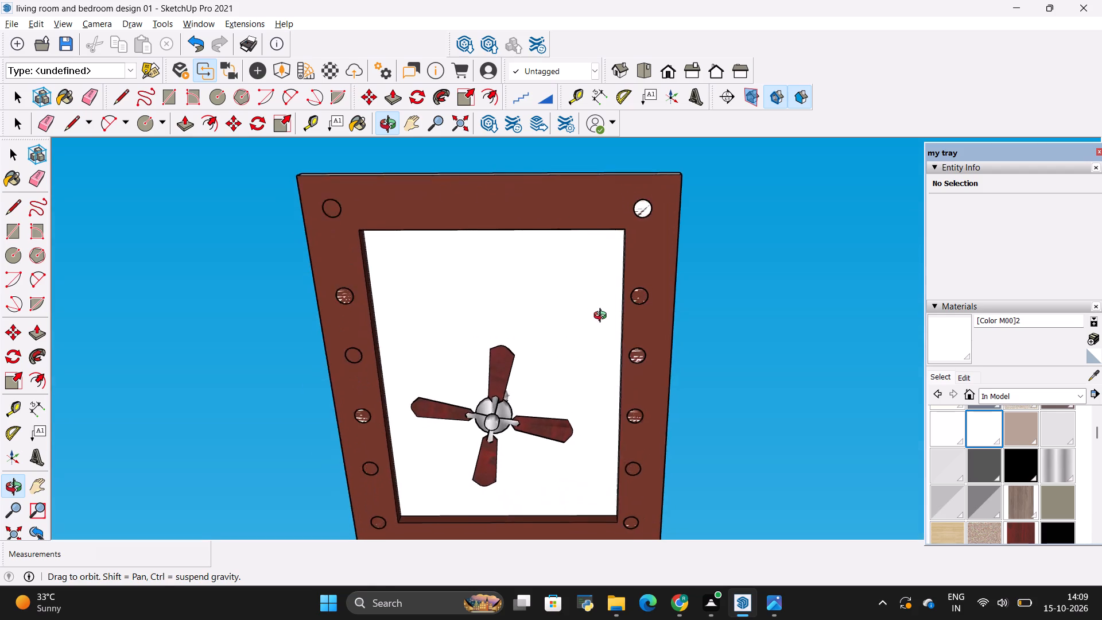
pyautogui.moveTo(603, 317); pyautogui.dragTo(628, 369, button='middle')
pyautogui.scroll(4, 358, 255)
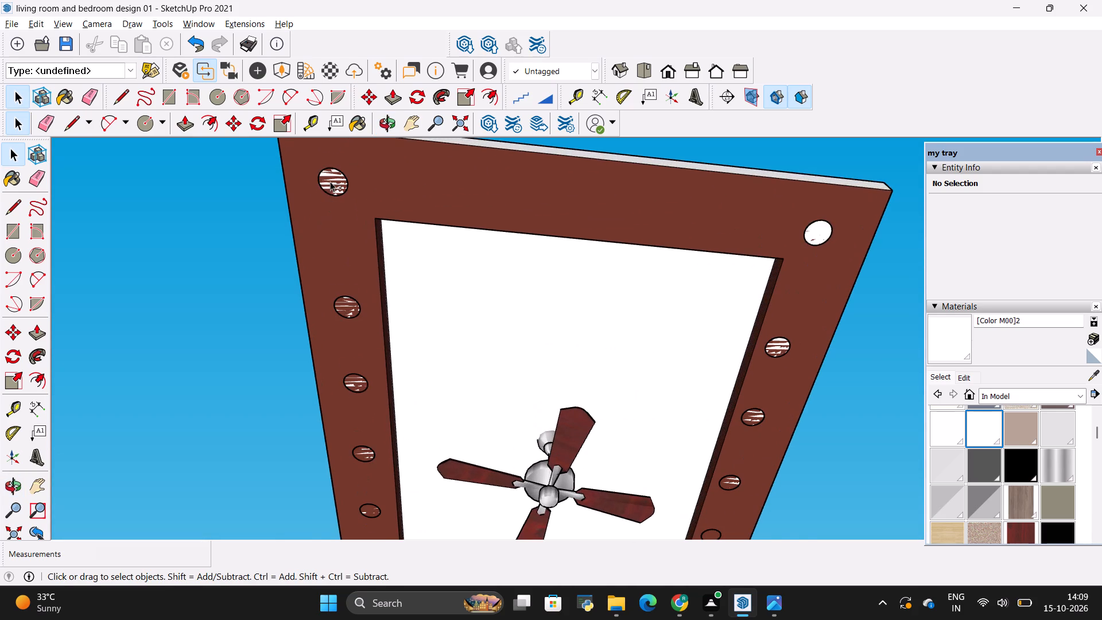
pyautogui.keyDown('ctrl'); pyautogui.click(330, 180); pyautogui.keyUp('ctrl')
pyautogui.doubleClick(359, 243)
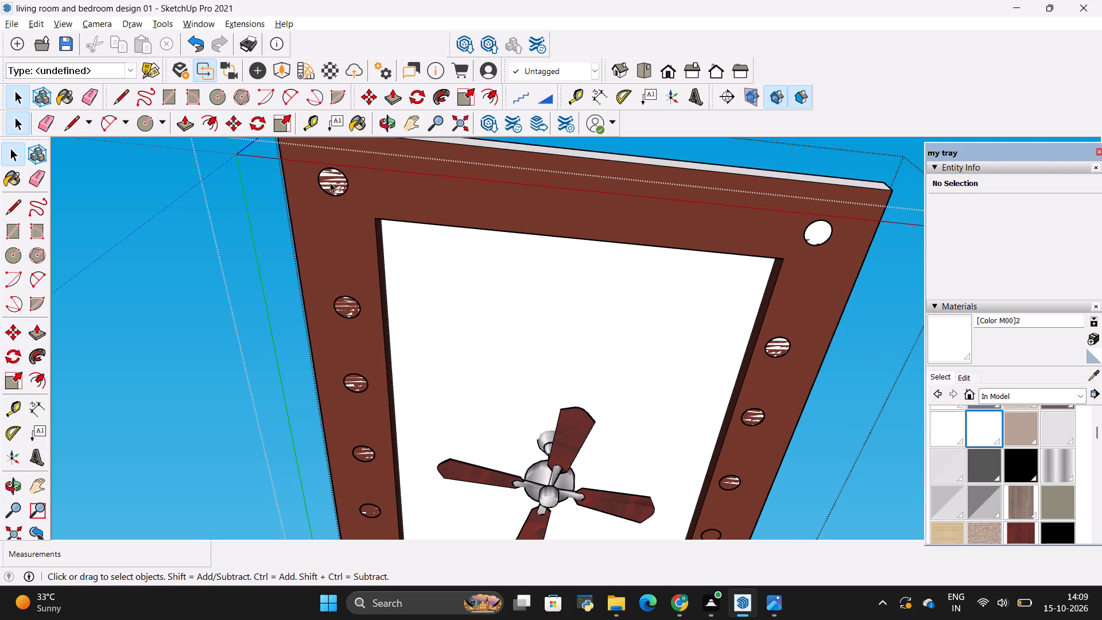
pyautogui.keyDown('ctrl'); pyautogui.click(330, 183); pyautogui.keyUp('ctrl')
pyautogui.keyDown('ctrl'); pyautogui.click(339, 303); pyautogui.keyUp('ctrl')
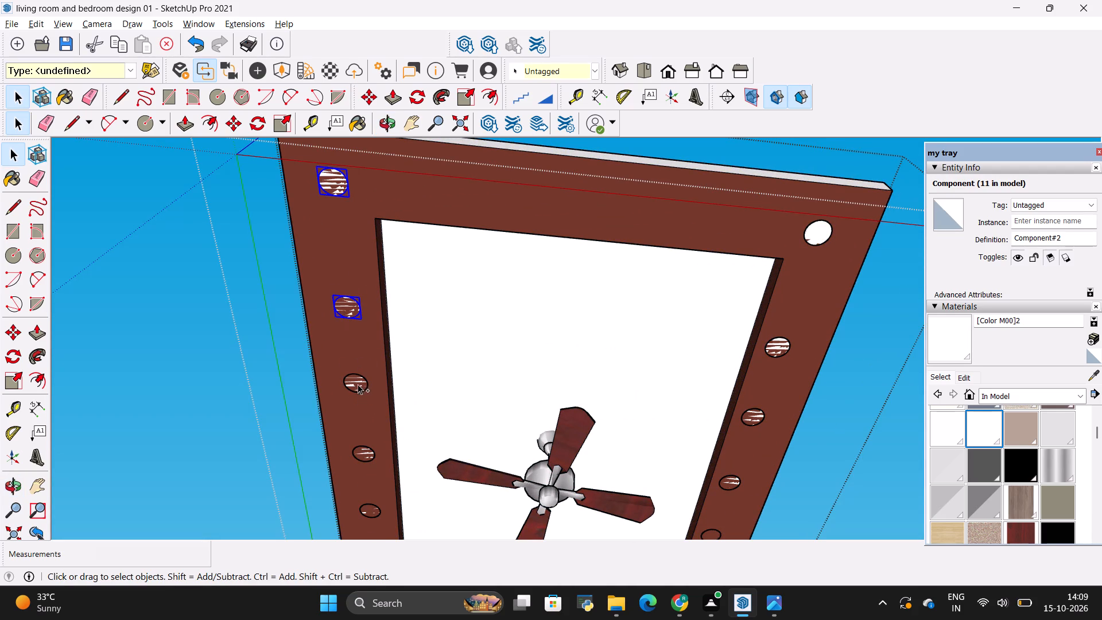
pyautogui.keyDown('ctrl'); pyautogui.click(354, 386); pyautogui.keyUp('ctrl')
pyautogui.keyDown('ctrl'); pyautogui.click(368, 458); pyautogui.keyUp('ctrl')
pyautogui.keyDown('ctrl'); pyautogui.scroll(-3, 371, 369); pyautogui.keyUp('ctrl')
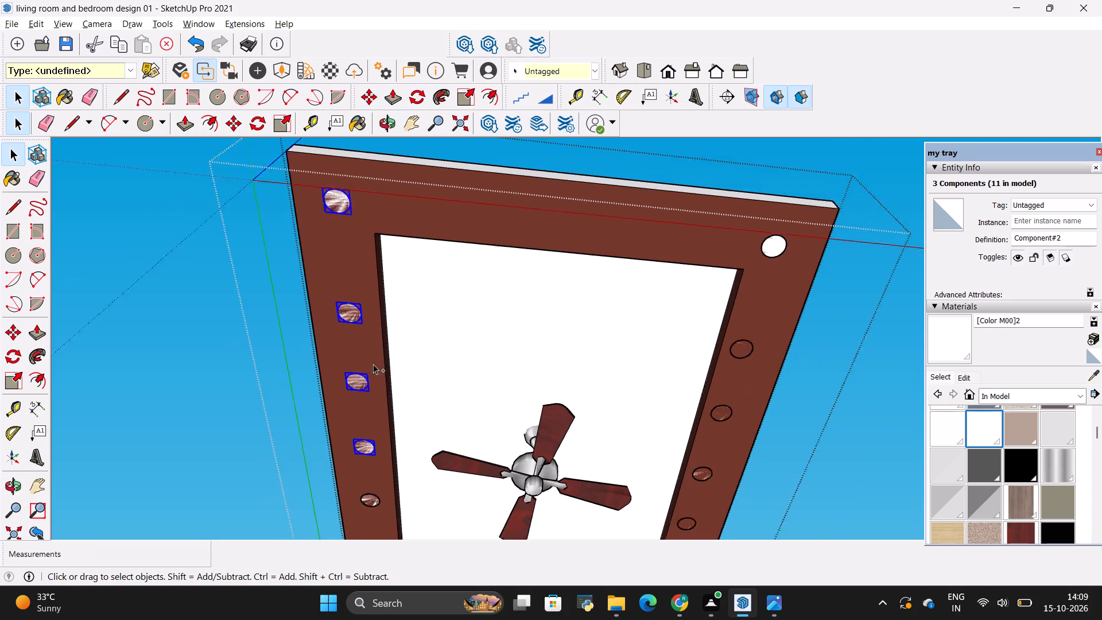
pyautogui.keyDown('ctrl'); pyautogui.scroll(-4, 389, 390); pyautogui.keyUp('ctrl')
pyautogui.keyDown('ctrl'); pyautogui.scroll(5, 400, 528); pyautogui.keyUp('ctrl')
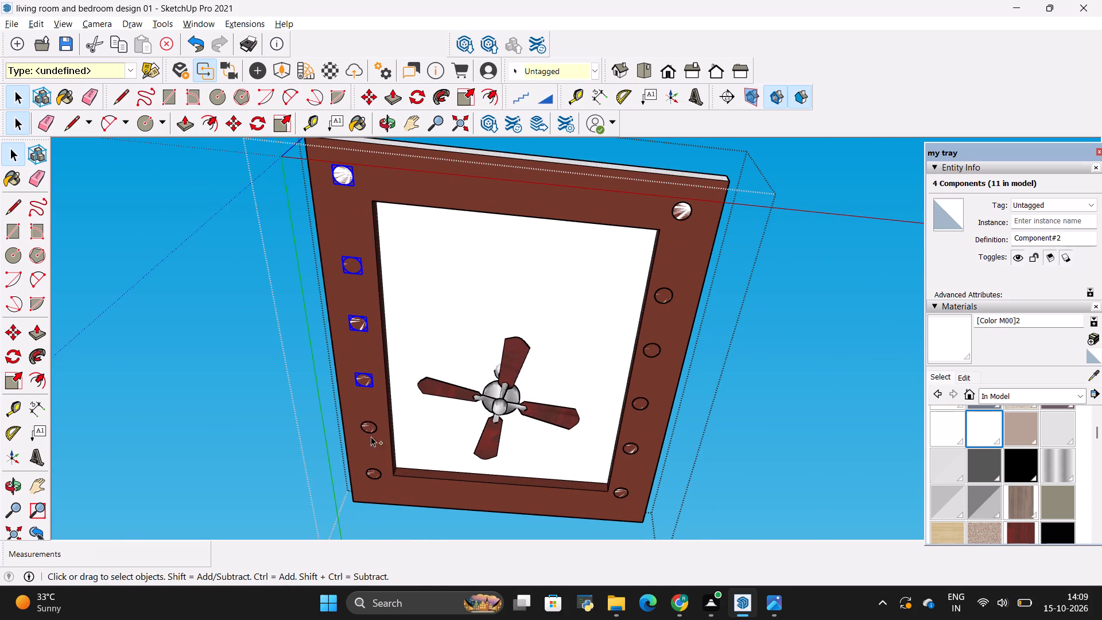
pyautogui.keyDown('ctrl'); pyautogui.click(371, 429); pyautogui.keyUp('ctrl')
pyautogui.keyDown('ctrl'); pyautogui.click(372, 472); pyautogui.keyUp('ctrl')
pyautogui.keyDown('ctrl'); pyautogui.scroll(2, 534, 473); pyautogui.keyUp('ctrl')
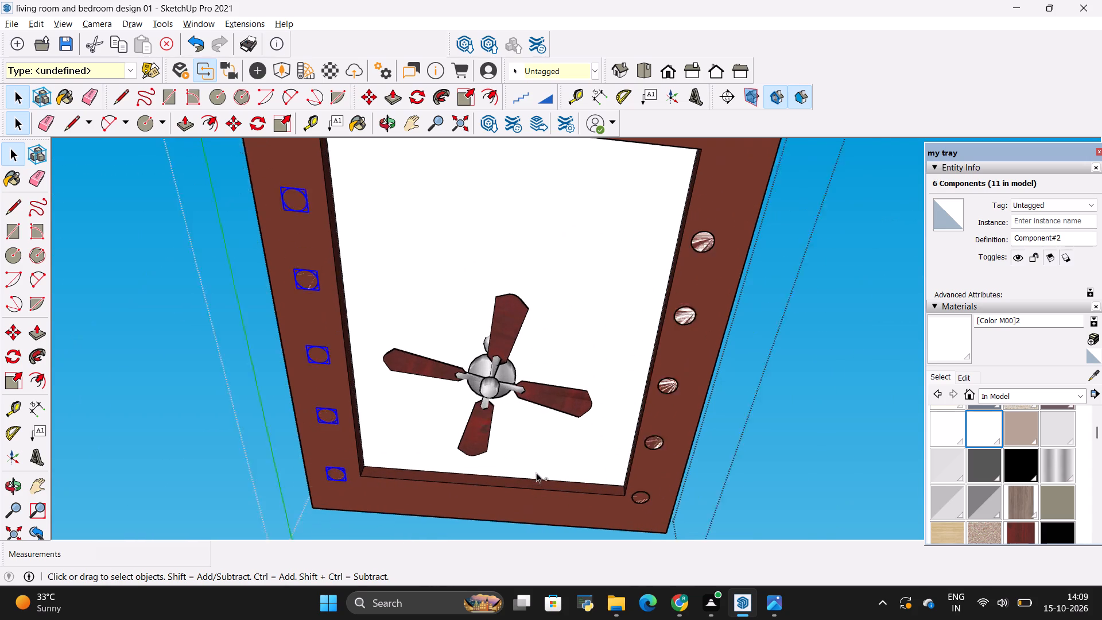
pyautogui.keyDown('ctrl'); pyautogui.scroll(1, 536, 472); pyautogui.keyUp('ctrl')
pyautogui.keyDown('ctrl'); pyautogui.click(658, 502); pyautogui.keyUp('ctrl')
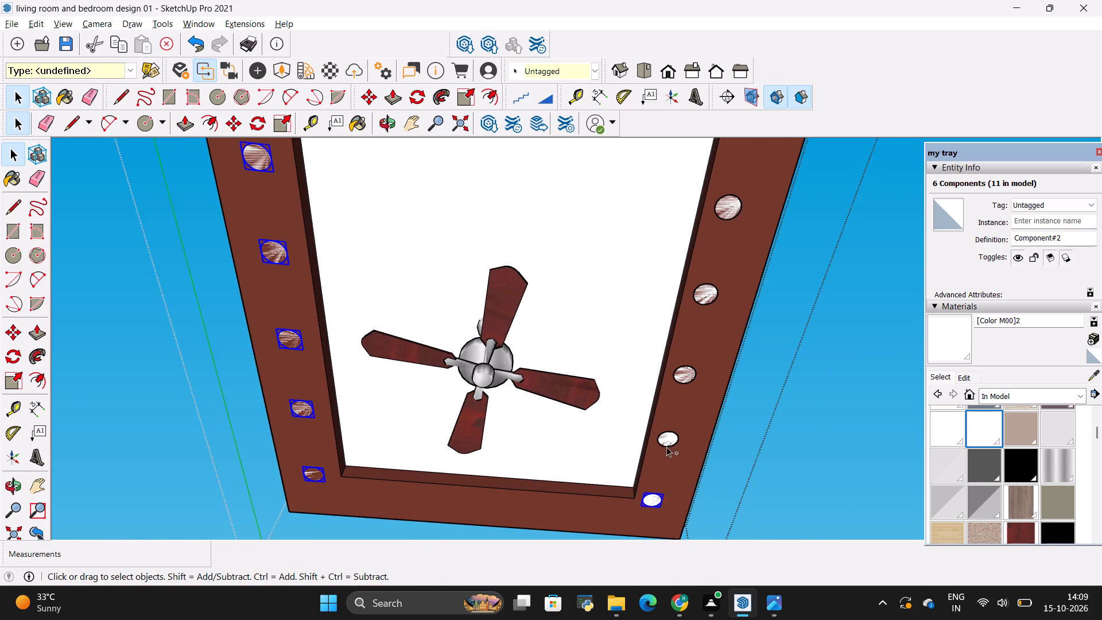
pyautogui.keyDown('ctrl'); pyautogui.scroll(2, 673, 431); pyautogui.keyUp('ctrl')
pyautogui.keyDown('ctrl'); pyautogui.click(674, 438); pyautogui.keyUp('ctrl')
pyautogui.keyDown('ctrl'); pyautogui.click(688, 366); pyautogui.keyUp('ctrl')
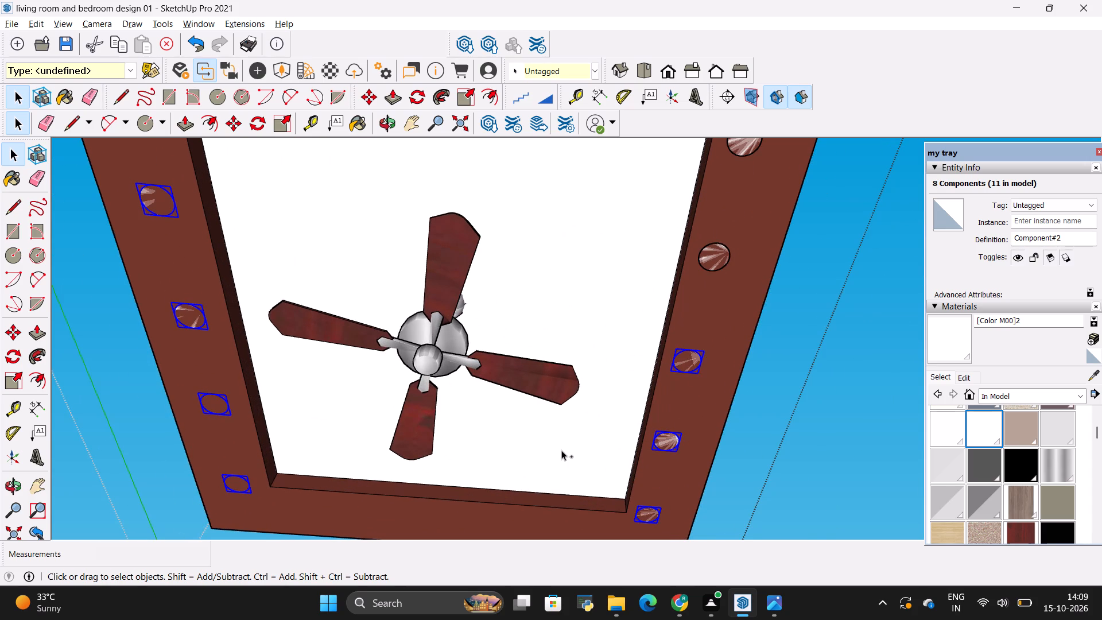
pyautogui.keyDown('ctrl'); pyautogui.scroll(-6, 553, 454); pyautogui.keyUp('ctrl')
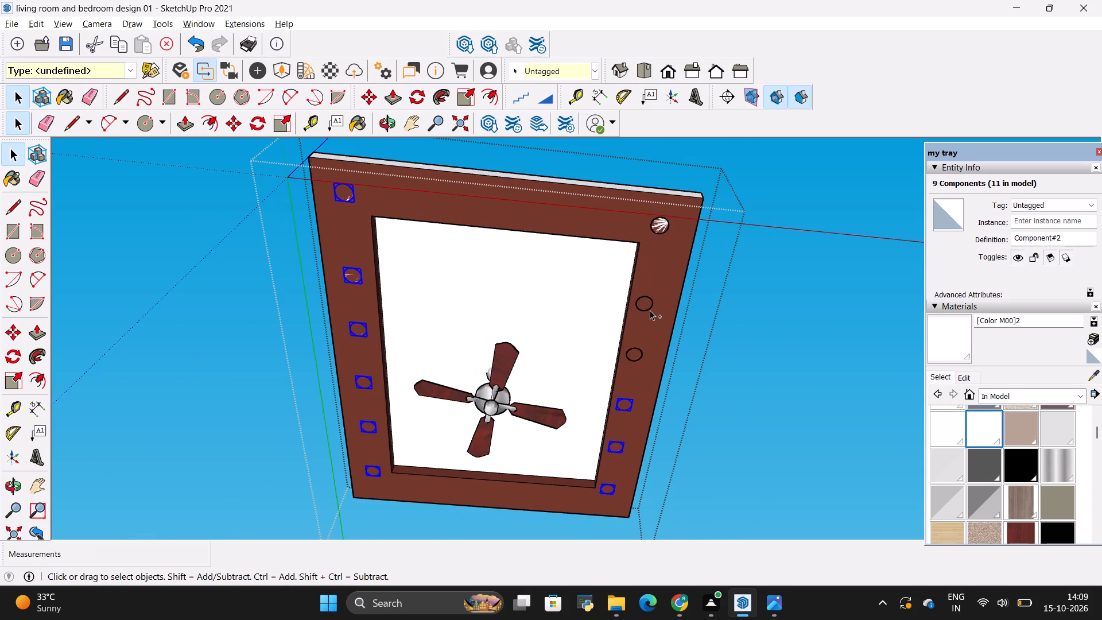
pyautogui.keyDown('ctrl'); pyautogui.click(647, 305); pyautogui.keyUp('ctrl')
pyautogui.keyDown('ctrl'); pyautogui.click(638, 356); pyautogui.keyUp('ctrl')
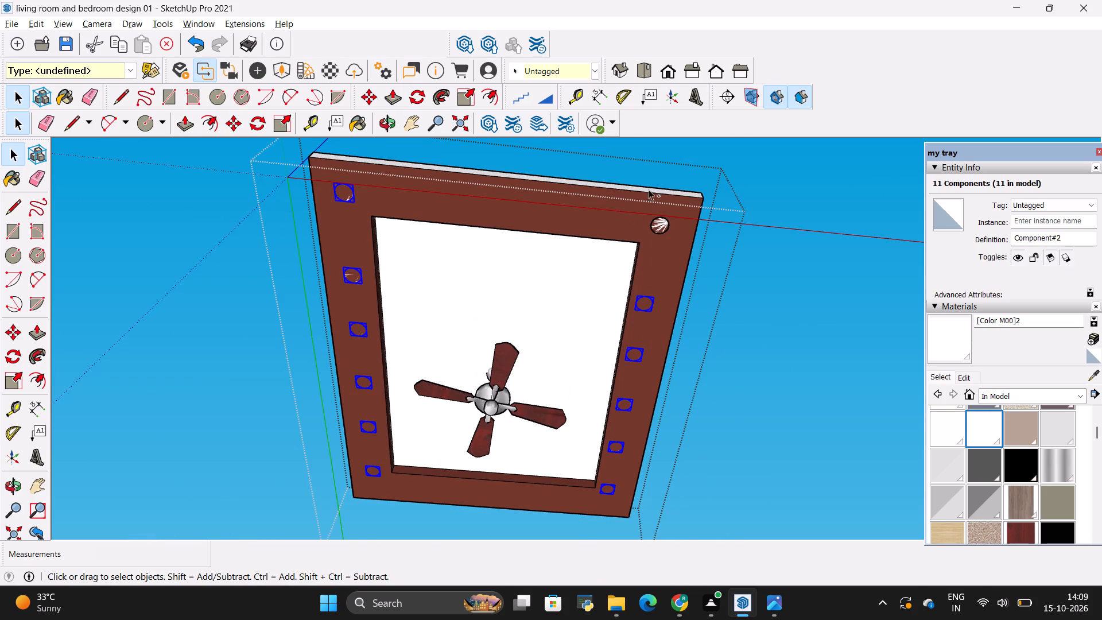
pyautogui.keyDown('ctrl'); pyautogui.scroll(2, 651, 199); pyautogui.keyUp('ctrl')
pyautogui.keyDown('ctrl'); pyautogui.click(665, 232); pyautogui.keyUp('ctrl')
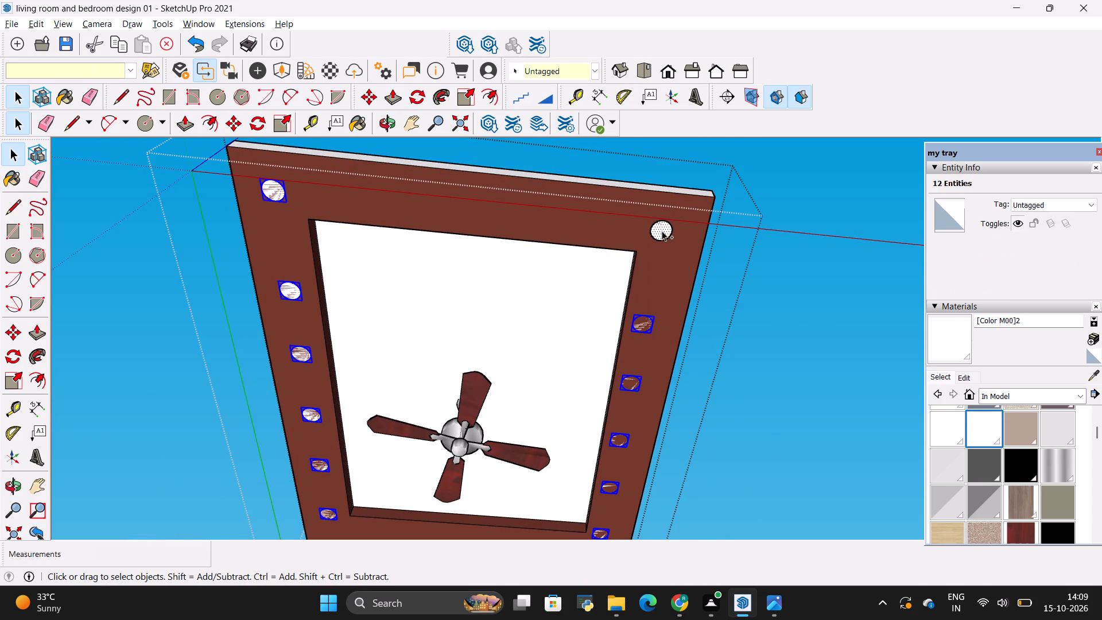
pyautogui.keyDown('ctrl'); pyautogui.click(662, 230); pyautogui.keyUp('ctrl')
pyautogui.keyDown('ctrl'); pyautogui.click(661, 230); pyautogui.keyUp('ctrl')
pyautogui.rightClick(661, 228)
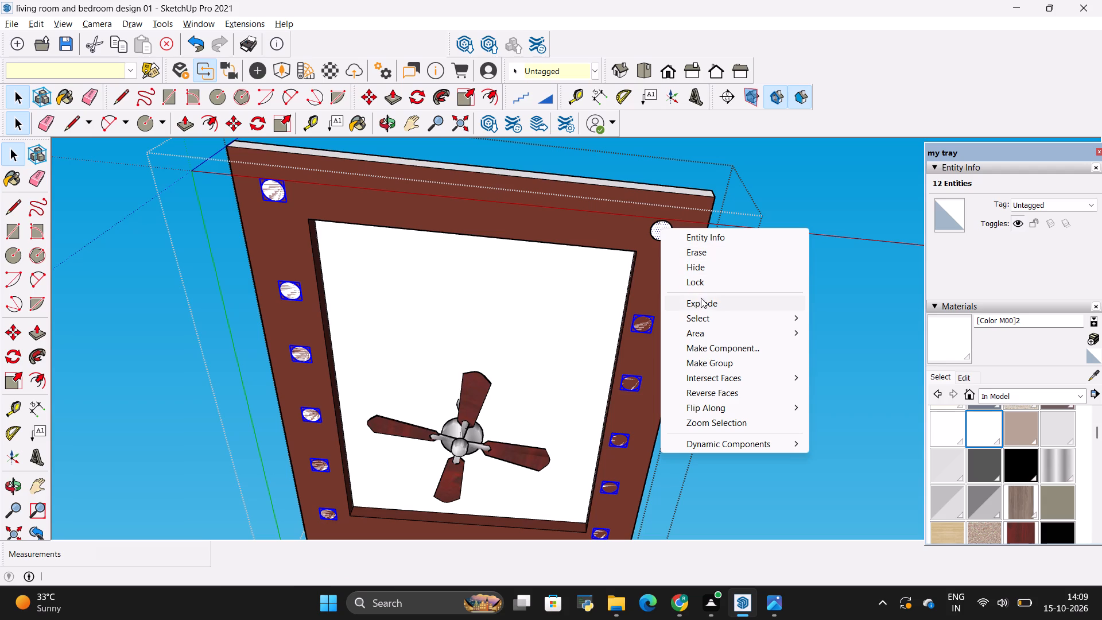
pyautogui.click(703, 301)
pyautogui.click(794, 338)
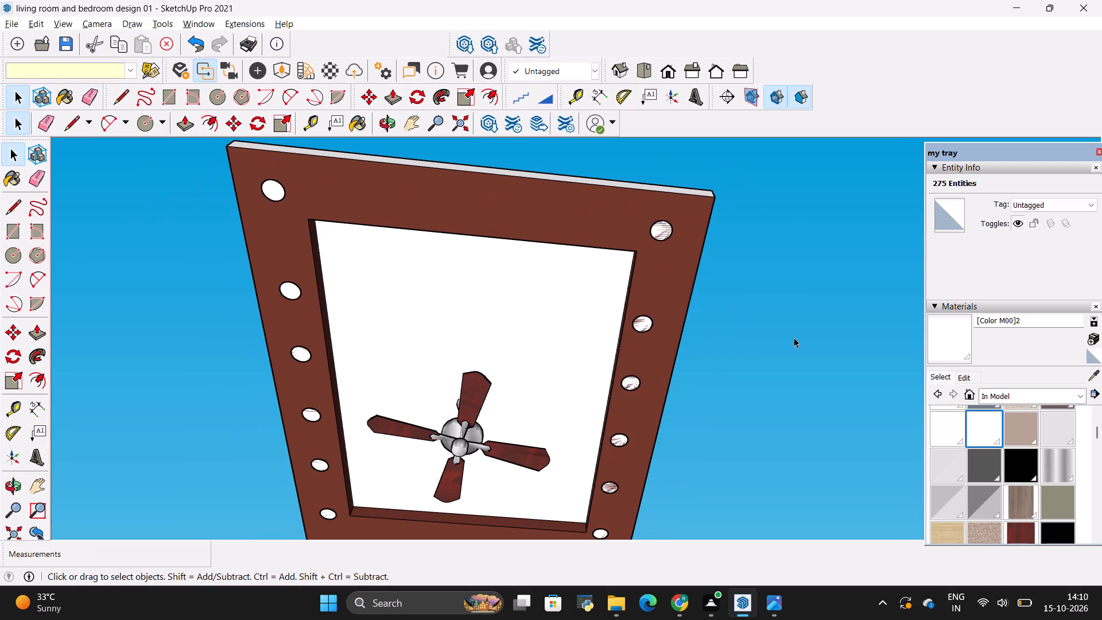
pyautogui.click(792, 338)
# Examine the exploded circles around the false ceiling's border from below and from the side.
pyautogui.scroll(-4, 712, 299)
pyautogui.moveTo(662, 281); pyautogui.dragTo(651, 418, button='middle')
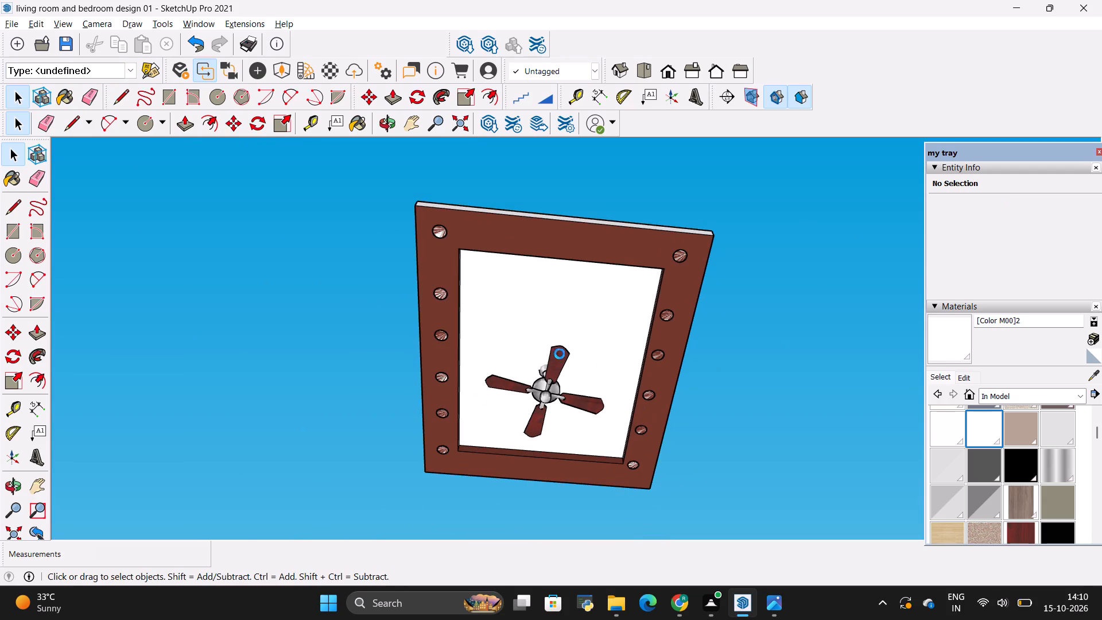
pyautogui.scroll(-3, 336, 348)
pyautogui.scroll(2, 421, 350)
pyautogui.scroll(3, 370, 334)
pyautogui.moveTo(370, 332); pyautogui.dragTo(370, 408, button='middle')
pyautogui.press('space')
pyautogui.scroll(-4, 120, 393)
pyautogui.scroll(-3, 571, 112)
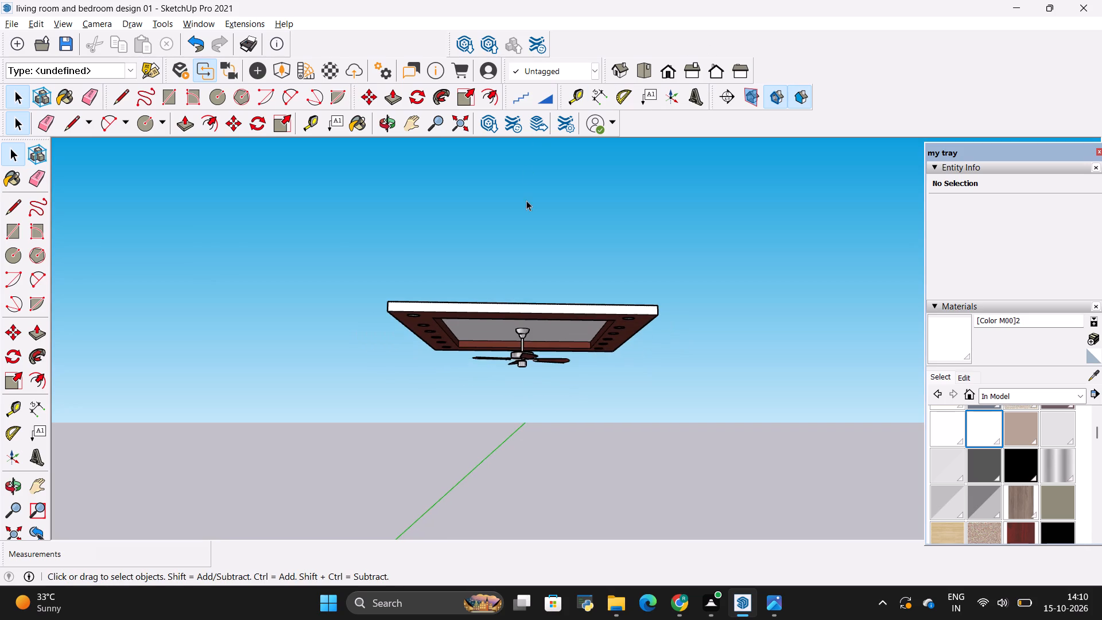
pyautogui.press('space')
pyautogui.click(422, 203)
pyautogui.moveTo(491, 315); pyautogui.dragTo(503, 152, button='middle')
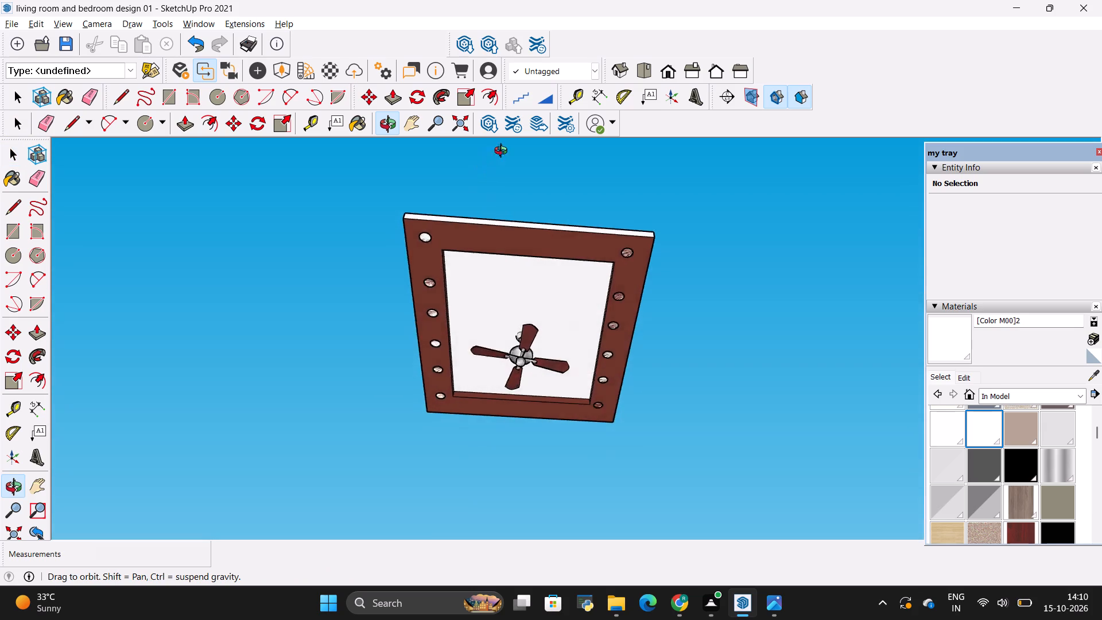
pyautogui.moveTo(503, 152); pyautogui.dragTo(474, 373, button='middle')
# Move the false ceiling group about 28' 9" along the green axis towards the open living room.
pyautogui.scroll(-4, 537, 248)
pyautogui.moveTo(556, 230); pyautogui.dragTo(566, 358, button='middle')
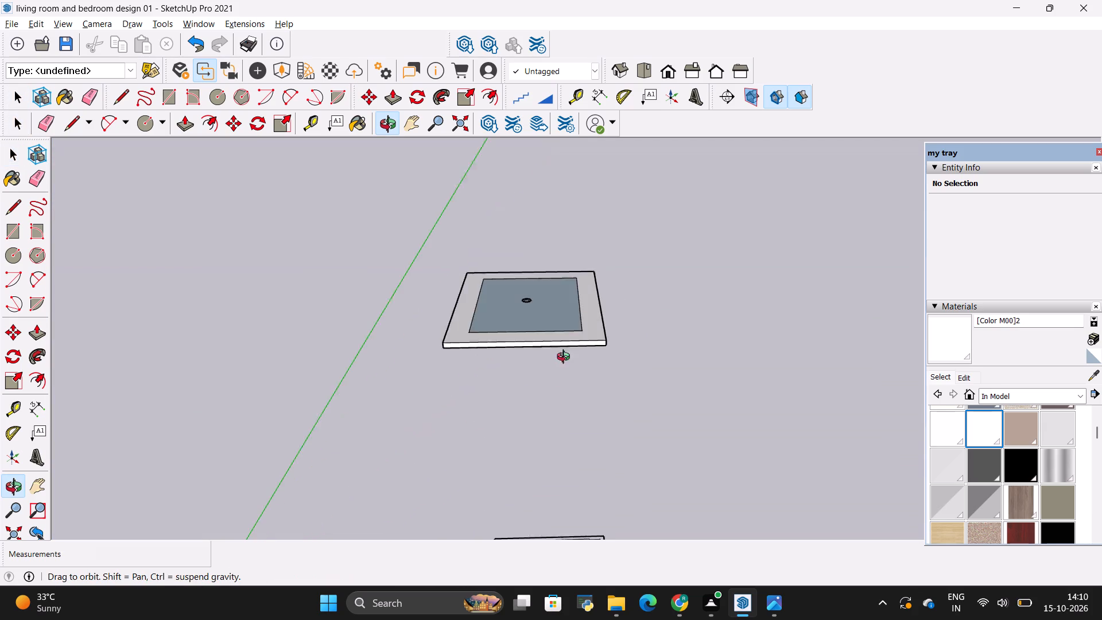
pyautogui.moveTo(566, 358); pyautogui.dragTo(568, 394, button='middle')
pyautogui.scroll(-9, 565, 318)
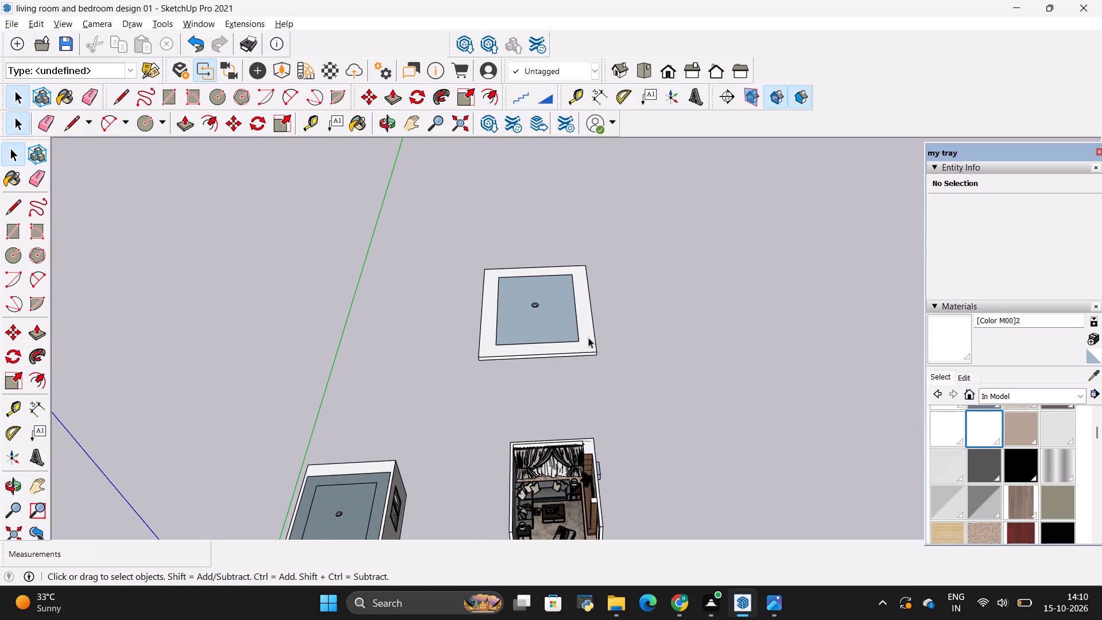
pyautogui.press('space')
pyautogui.click(588, 338)
pyautogui.press('m')
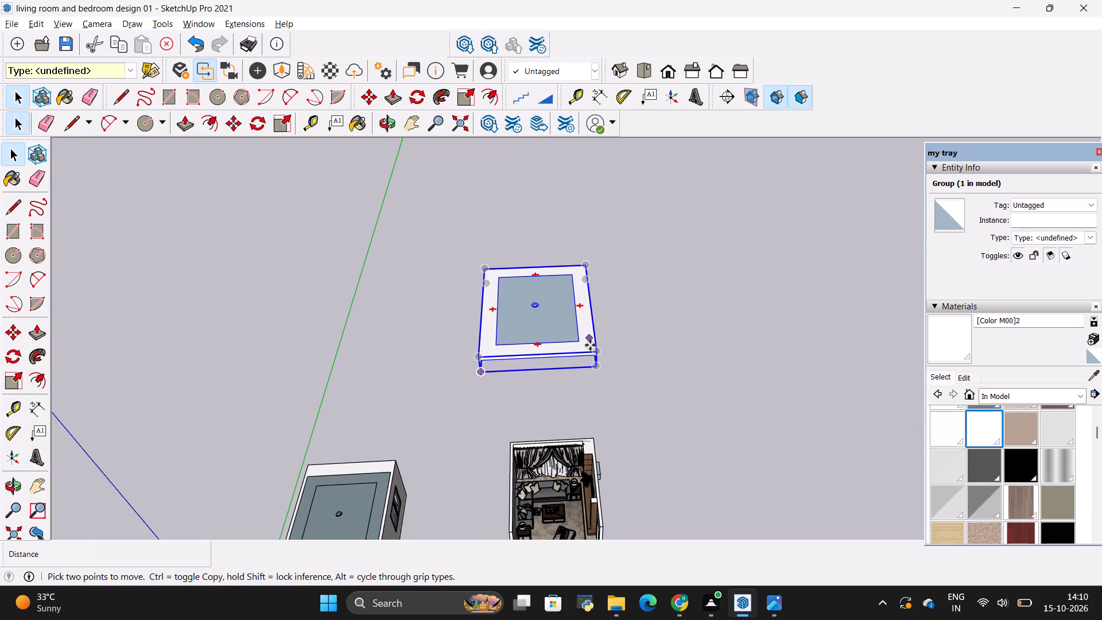
pyautogui.click(596, 350)
pyautogui.scroll(-5, 604, 383)
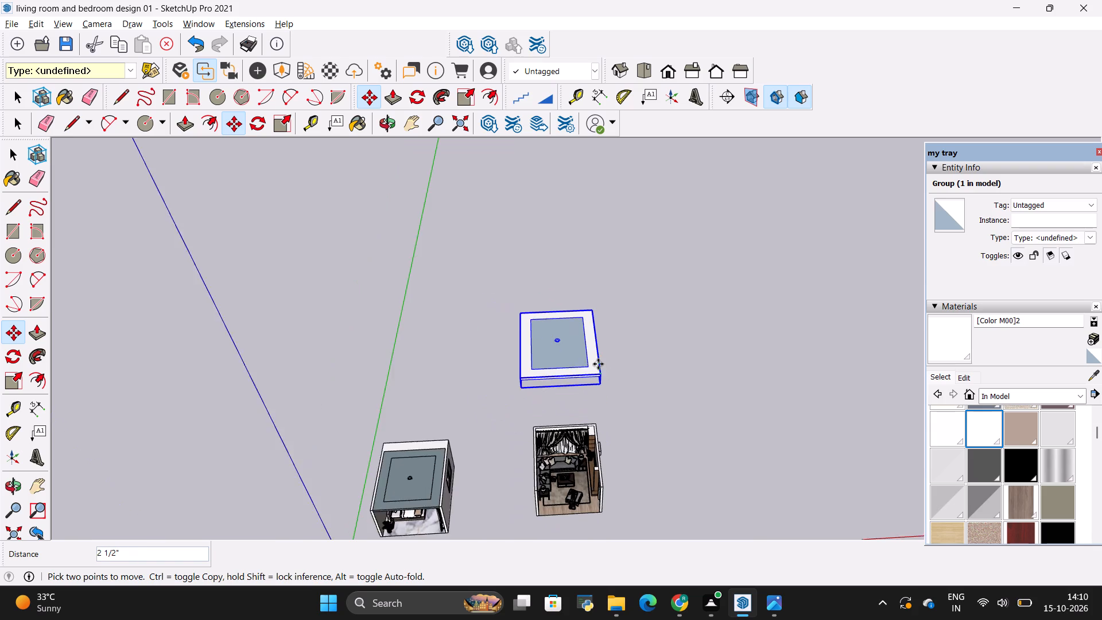
pyautogui.scroll(-6, 596, 358)
pyautogui.click(608, 440)
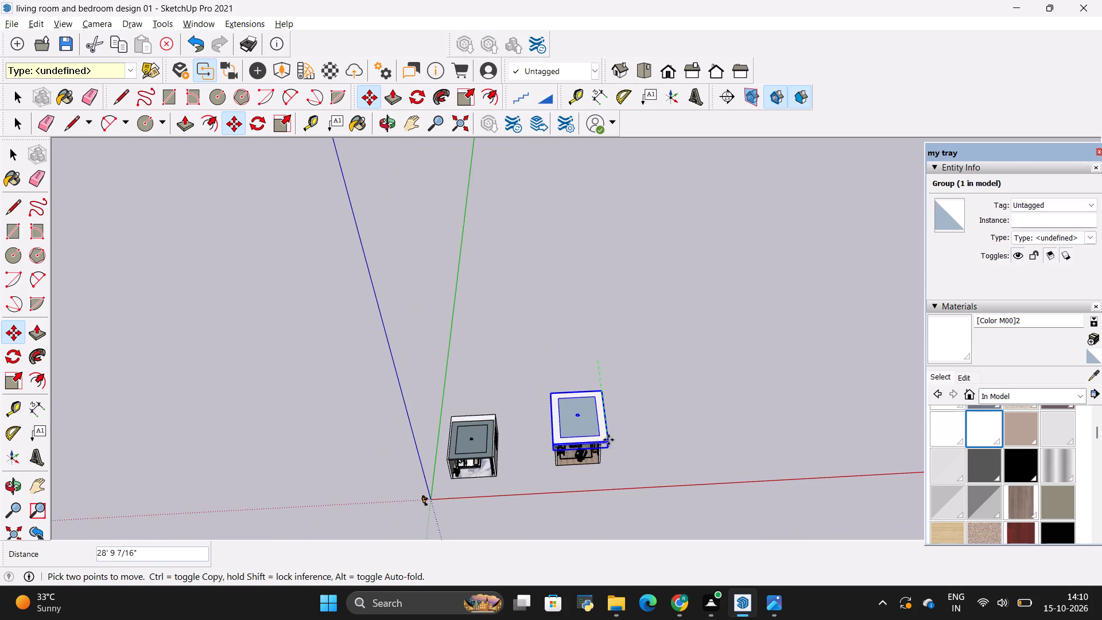
# Lower the false ceiling group about 48' onto the living room walls, aligning its front lower corner with the wall's inner top corner.
pyautogui.moveTo(605, 479); pyautogui.dragTo(548, 273, button='middle')
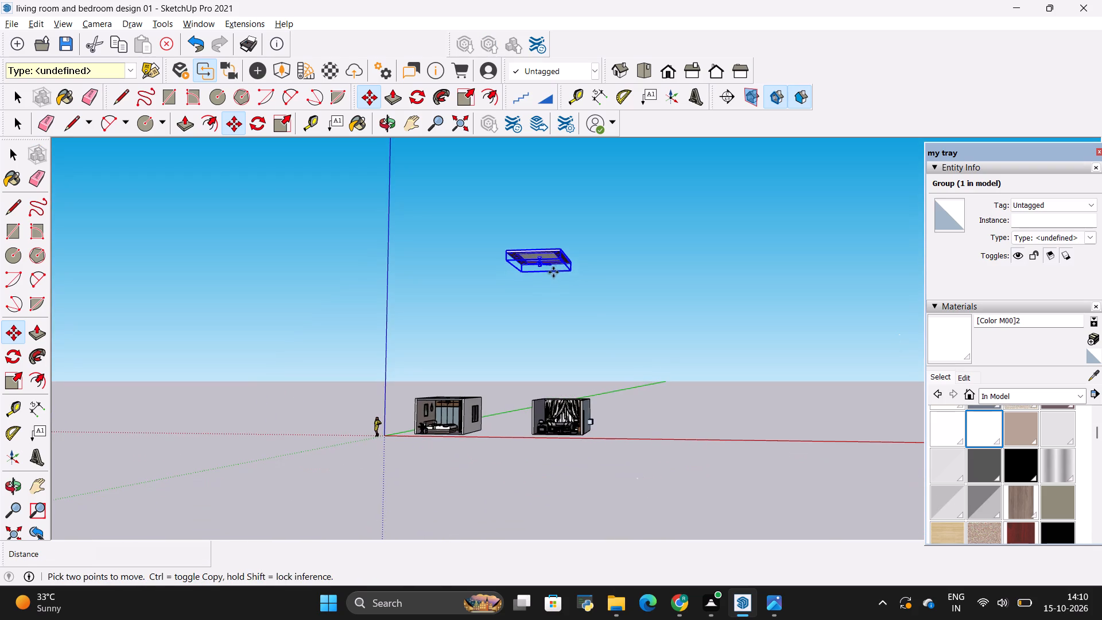
pyautogui.scroll(10, 558, 262)
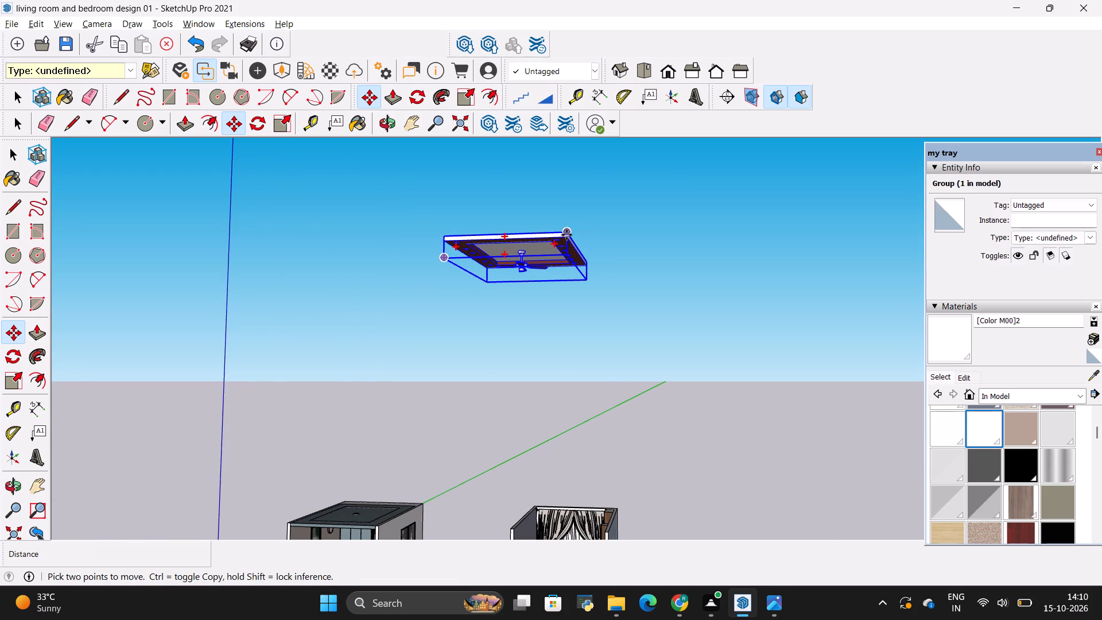
pyautogui.scroll(3, 566, 244)
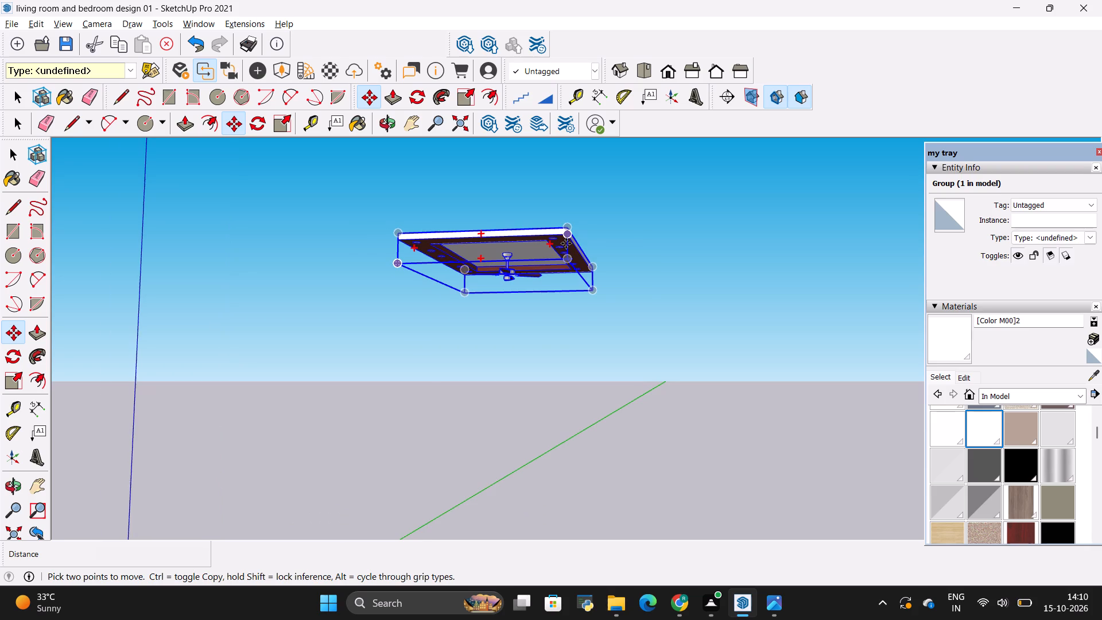
pyautogui.scroll(2, 566, 243)
pyautogui.click(575, 235)
pyautogui.scroll(-4, 571, 247)
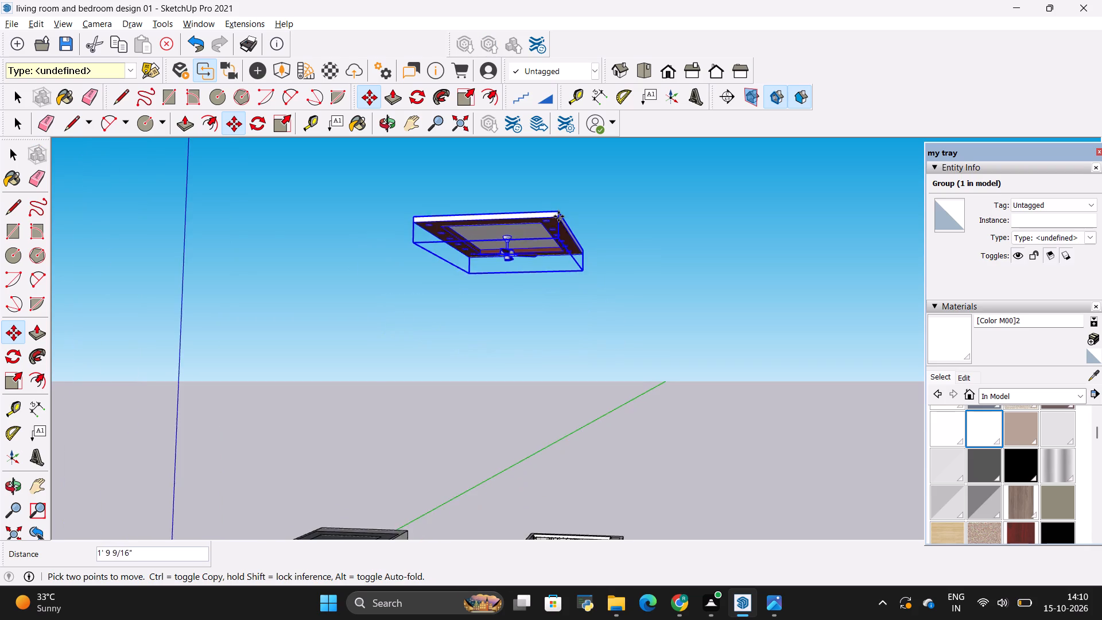
pyautogui.scroll(-9, 558, 214)
pyautogui.scroll(3, 592, 375)
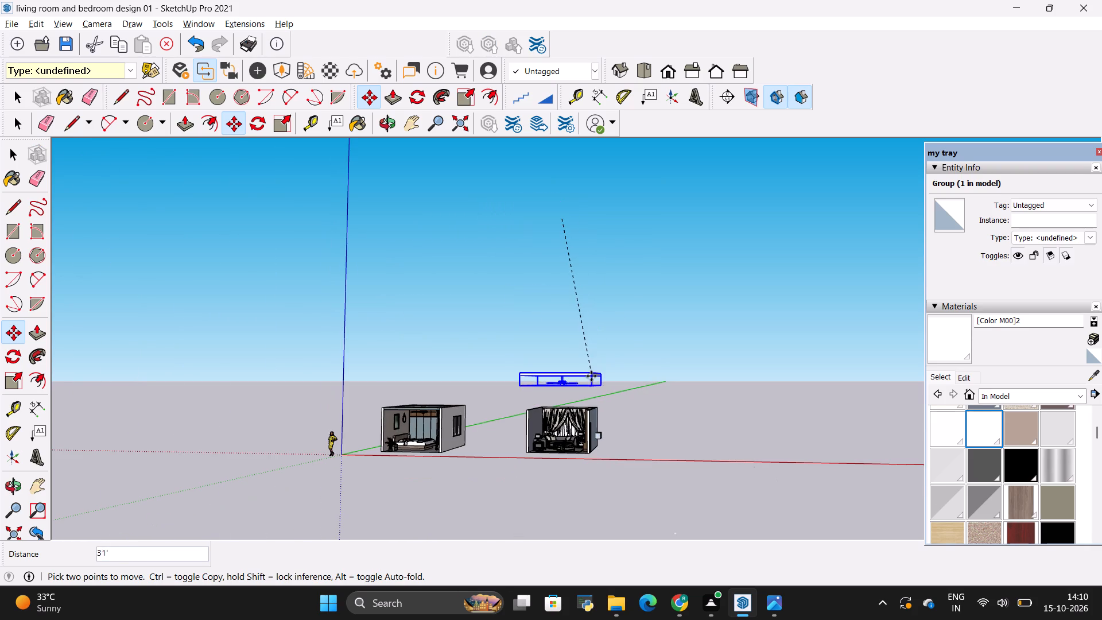
pyautogui.scroll(20, 591, 376)
pyautogui.scroll(9, 591, 376)
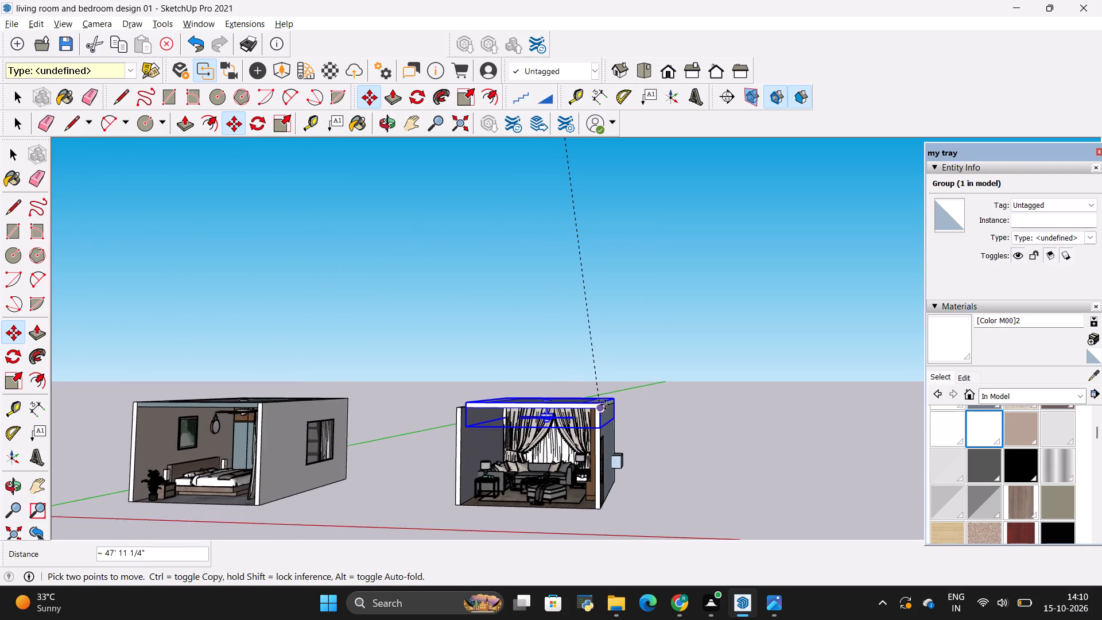
pyautogui.scroll(20, 605, 405)
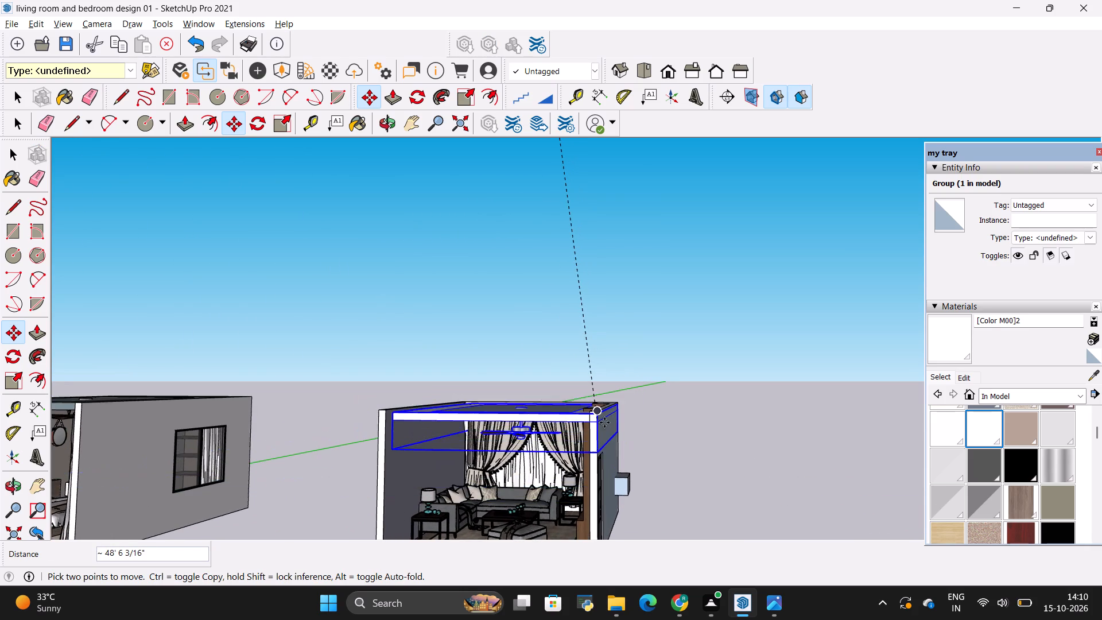
pyautogui.scroll(8, 599, 420)
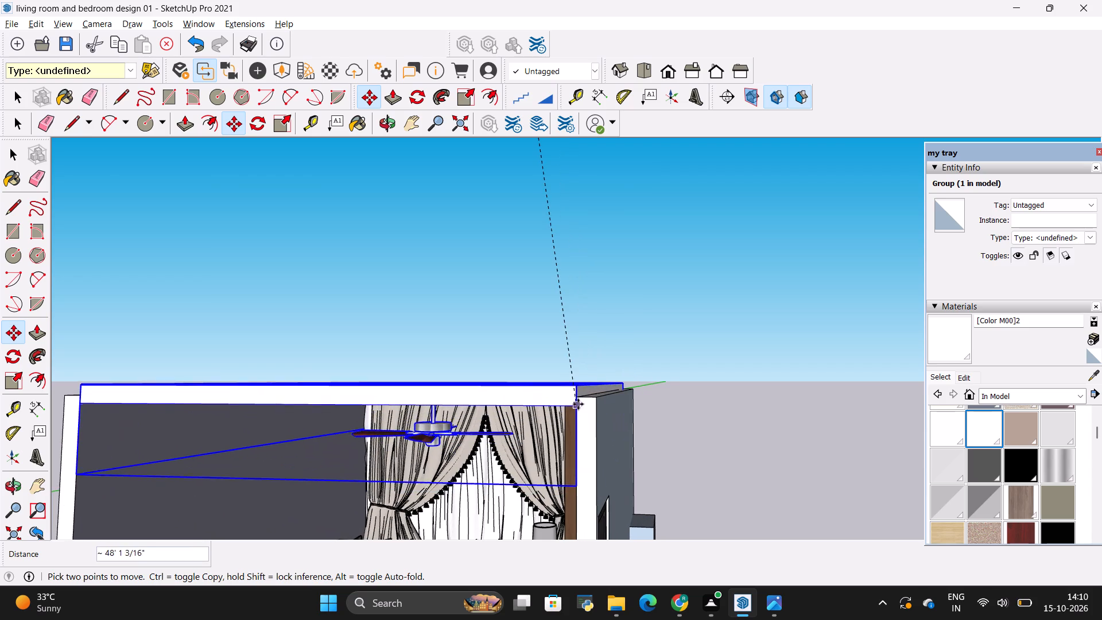
pyautogui.click(577, 400)
pyautogui.press('space')
pyautogui.click(689, 391)
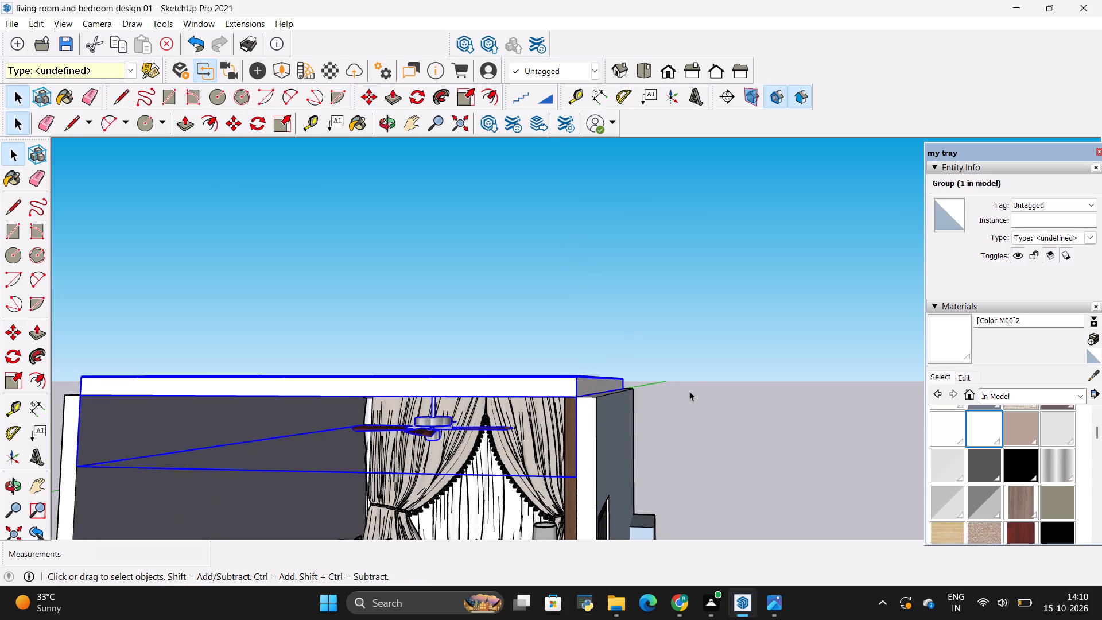
# Examine the seated false ceiling, its border lights and centred fan from below and from inside the furnished living room.
pyautogui.scroll(-4, 688, 390)
pyautogui.moveTo(616, 433); pyautogui.dragTo(669, 303, button='middle')
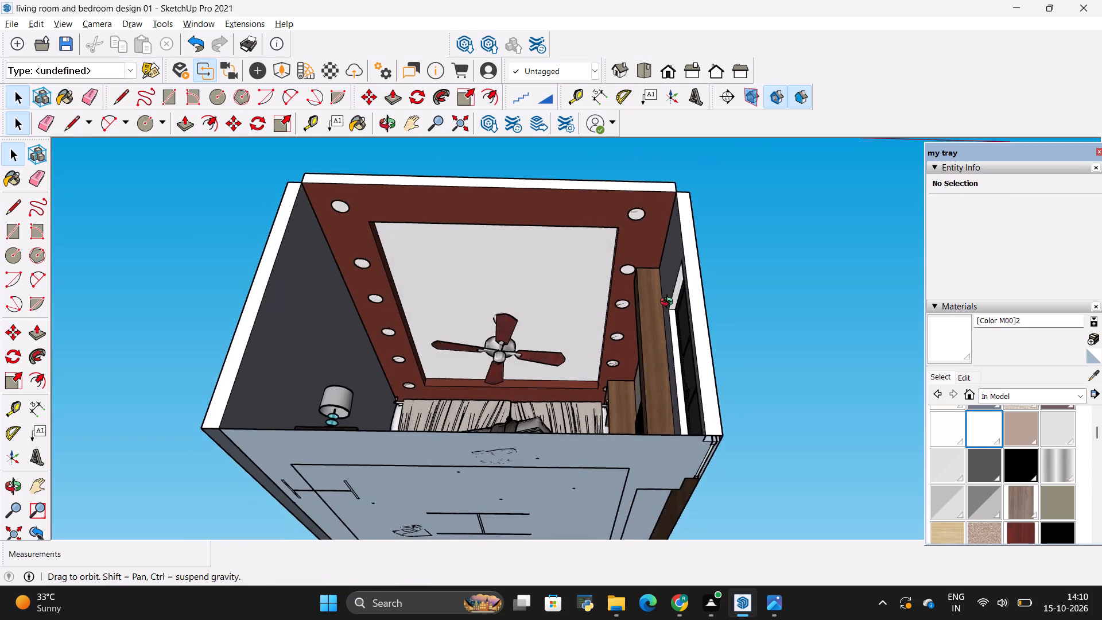
pyautogui.moveTo(669, 303); pyautogui.dragTo(716, 326, button='middle')
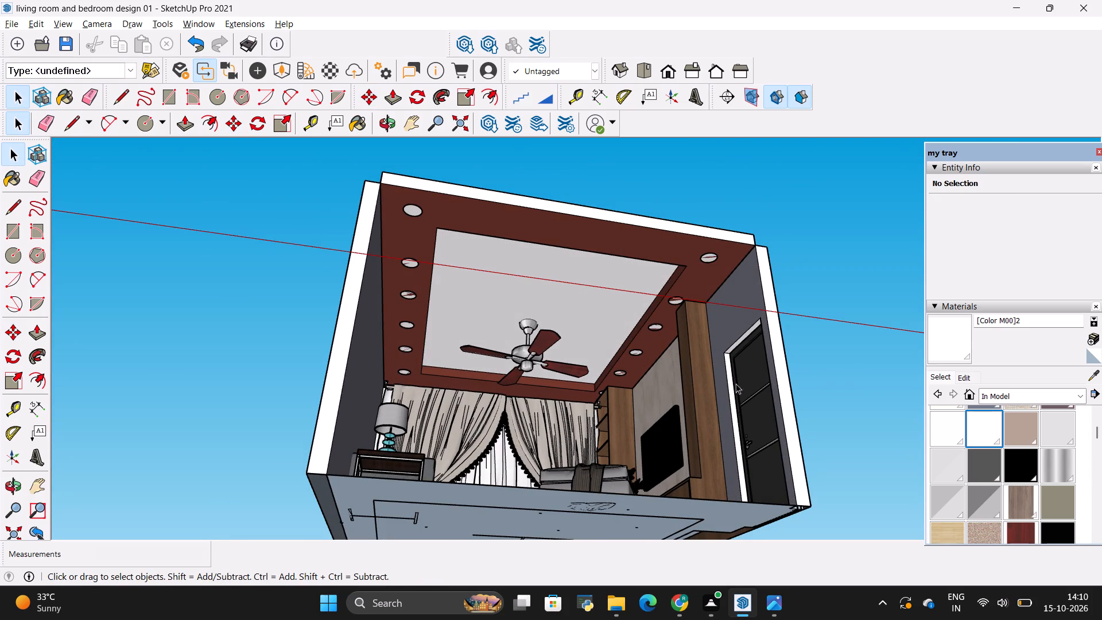
pyautogui.scroll(2, 790, 406)
pyautogui.scroll(3, 503, 368)
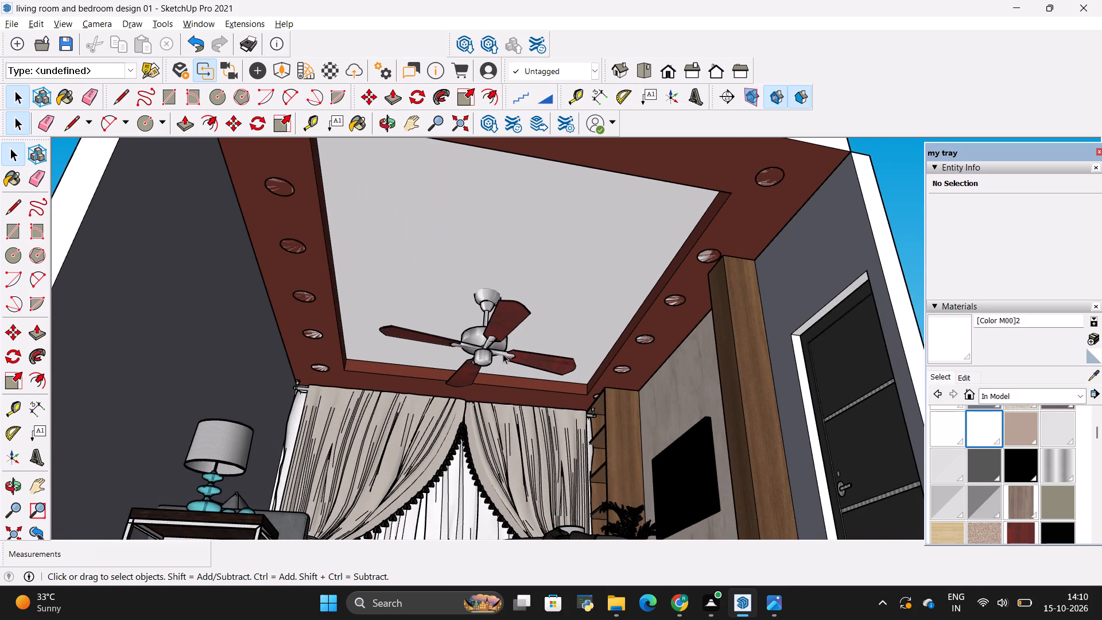
pyautogui.scroll(1, 503, 354)
pyautogui.moveTo(503, 352); pyautogui.dragTo(500, 377, button='middle')
pyautogui.scroll(-4, 494, 358)
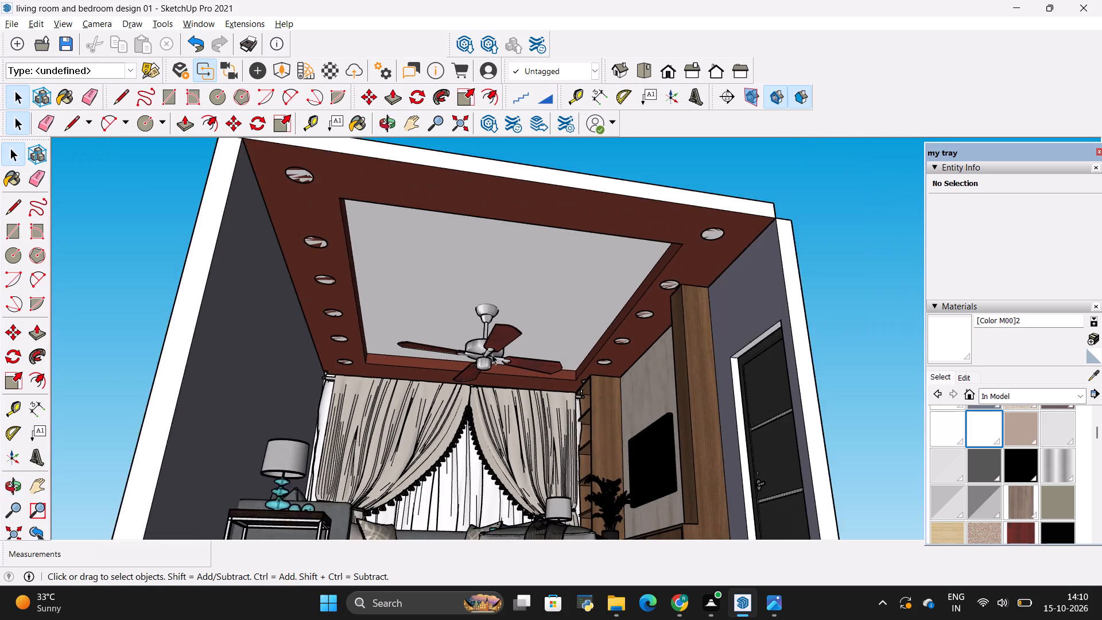
pyautogui.scroll(-7, 491, 352)
pyautogui.moveTo(479, 398); pyautogui.dragTo(496, 426, button='middle')
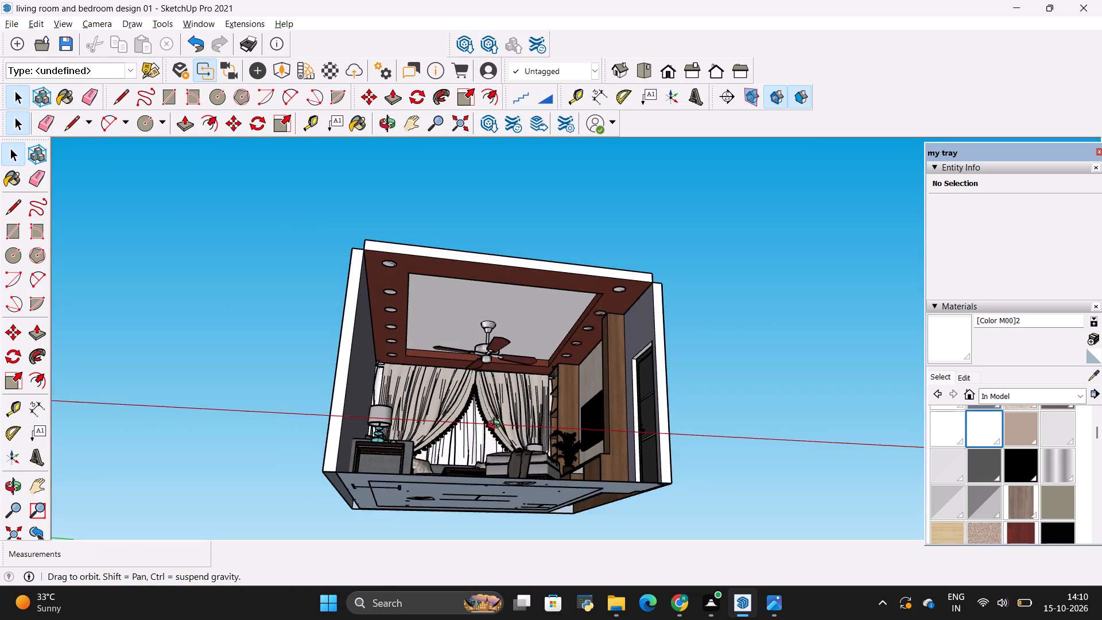
pyautogui.moveTo(496, 426); pyautogui.dragTo(502, 430, button='middle')
pyautogui.scroll(7, 483, 417)
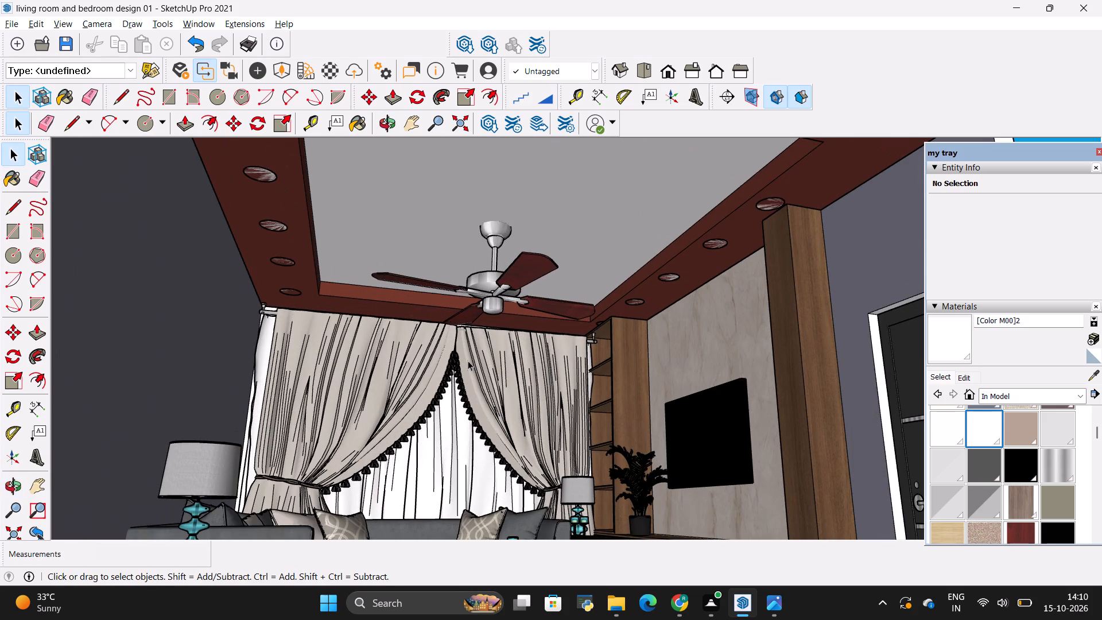
pyautogui.scroll(-2, 468, 361)
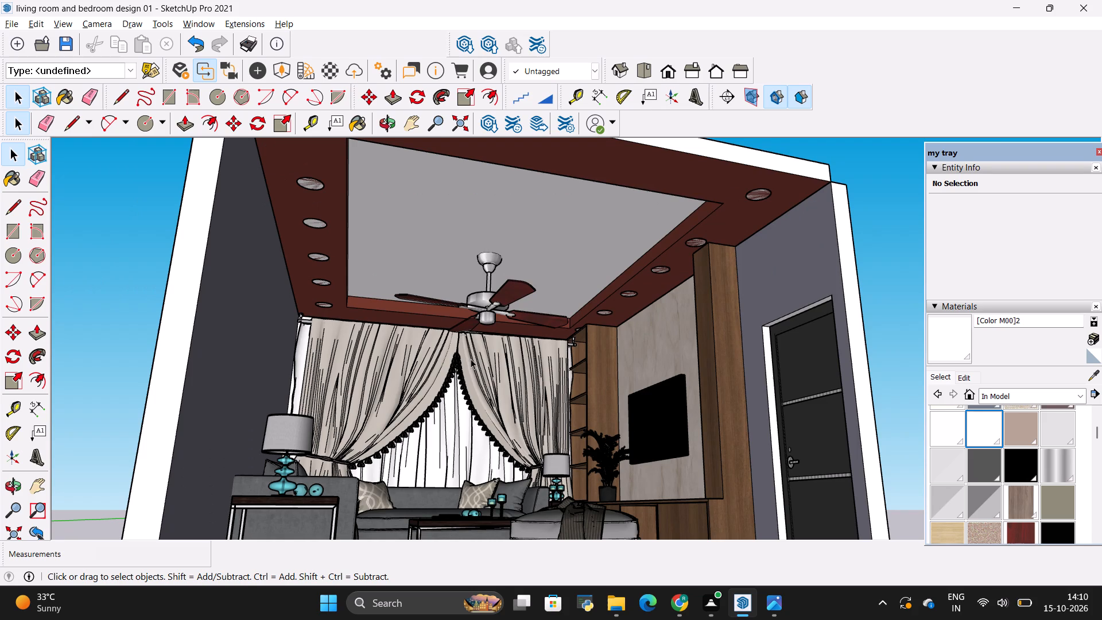
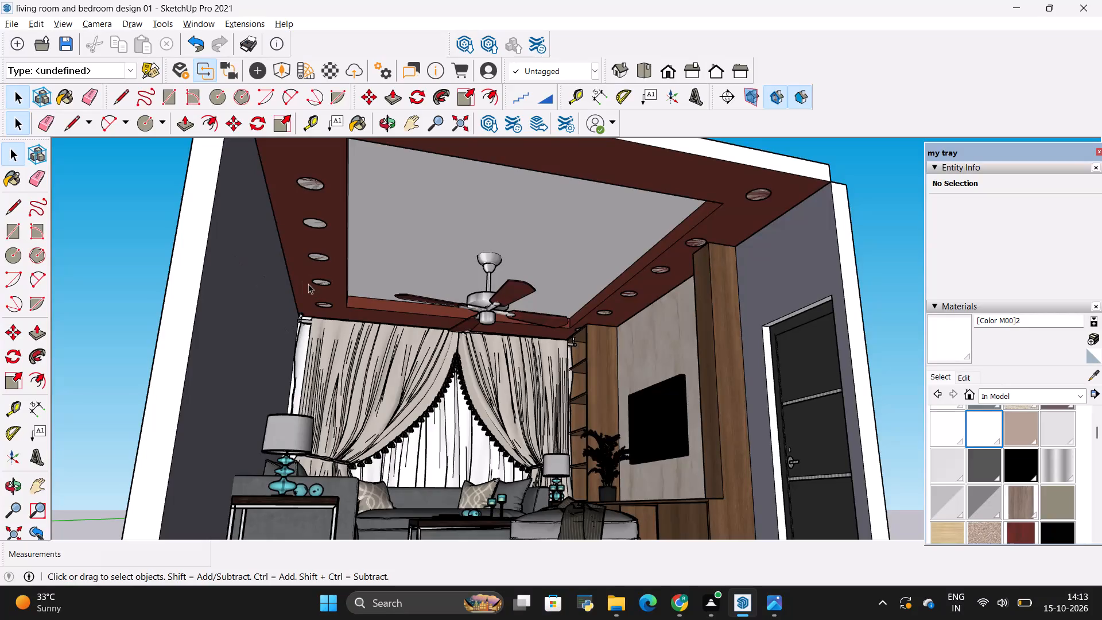
# Examine the completed living room from its open side, checking the false ceiling, fan, curtains, seating, TV wall and door together.
pyautogui.scroll(-3, 294, 276)
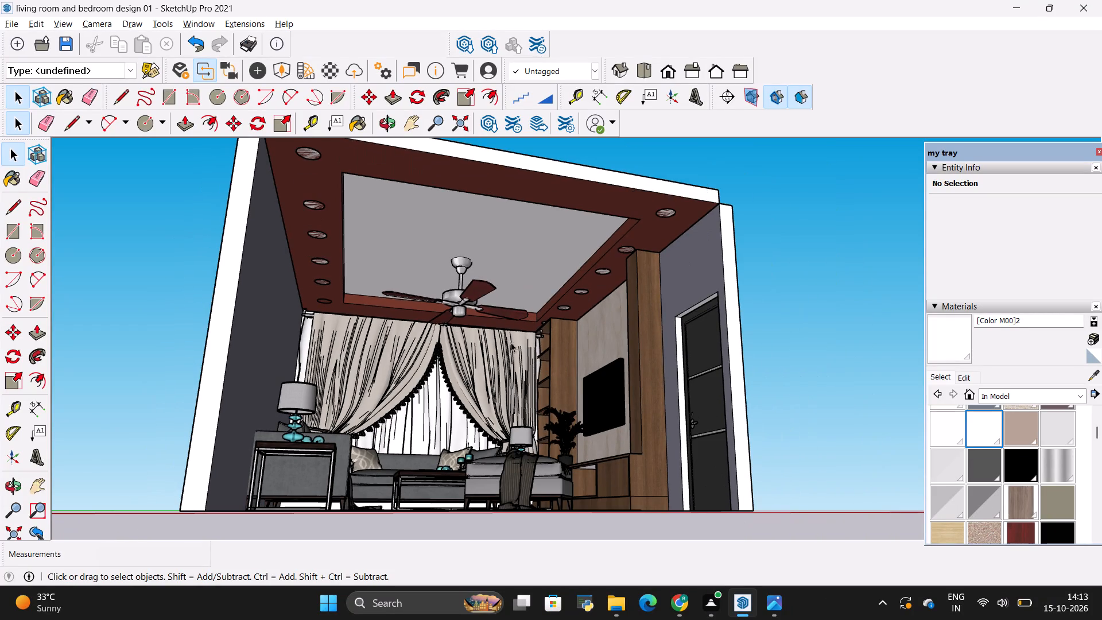
pyautogui.scroll(-3, 510, 342)
pyautogui.scroll(-1, 540, 400)
pyautogui.scroll(9, 549, 394)
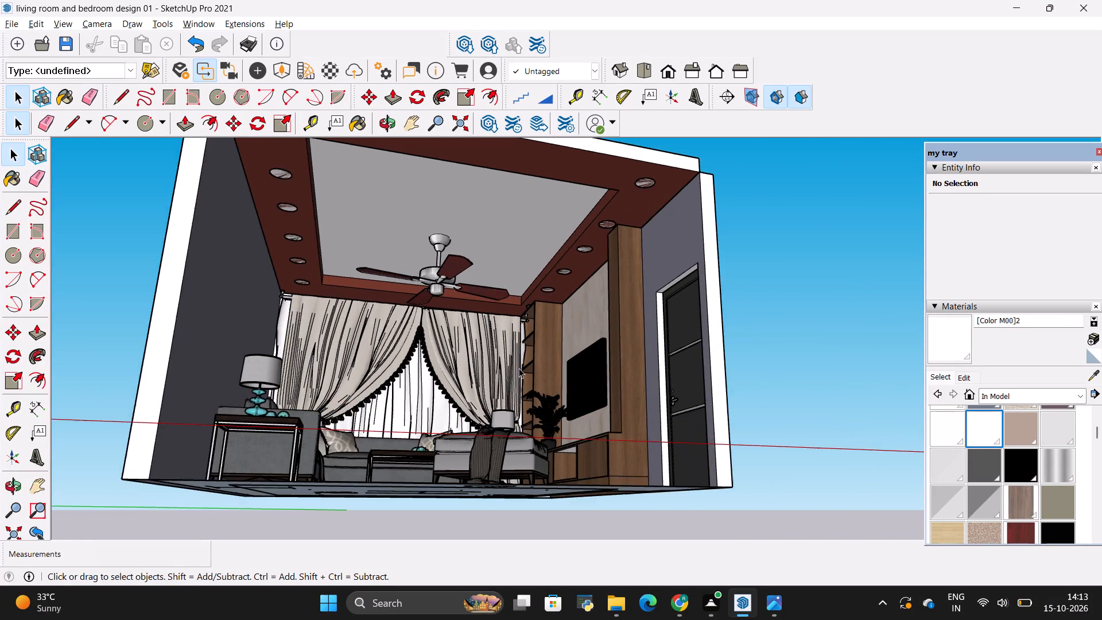
pyautogui.scroll(2, 519, 368)
pyautogui.moveTo(492, 345); pyautogui.dragTo(534, 370, button='middle')
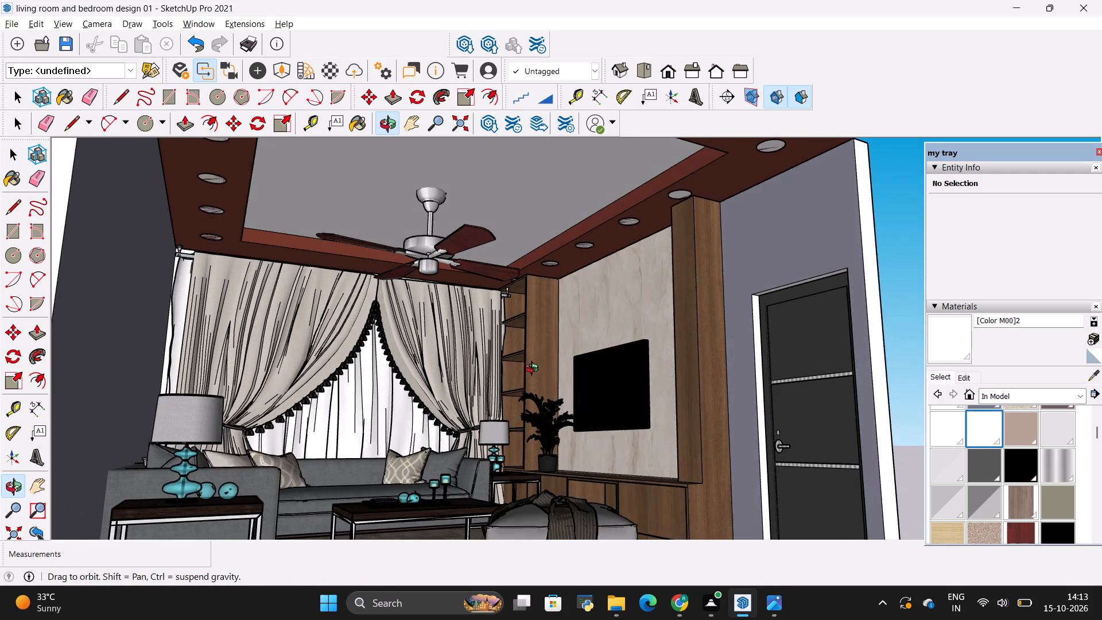
pyautogui.moveTo(534, 370); pyautogui.dragTo(534, 367, button='middle')
pyautogui.scroll(-3, 521, 330)
pyautogui.scroll(4, 452, 421)
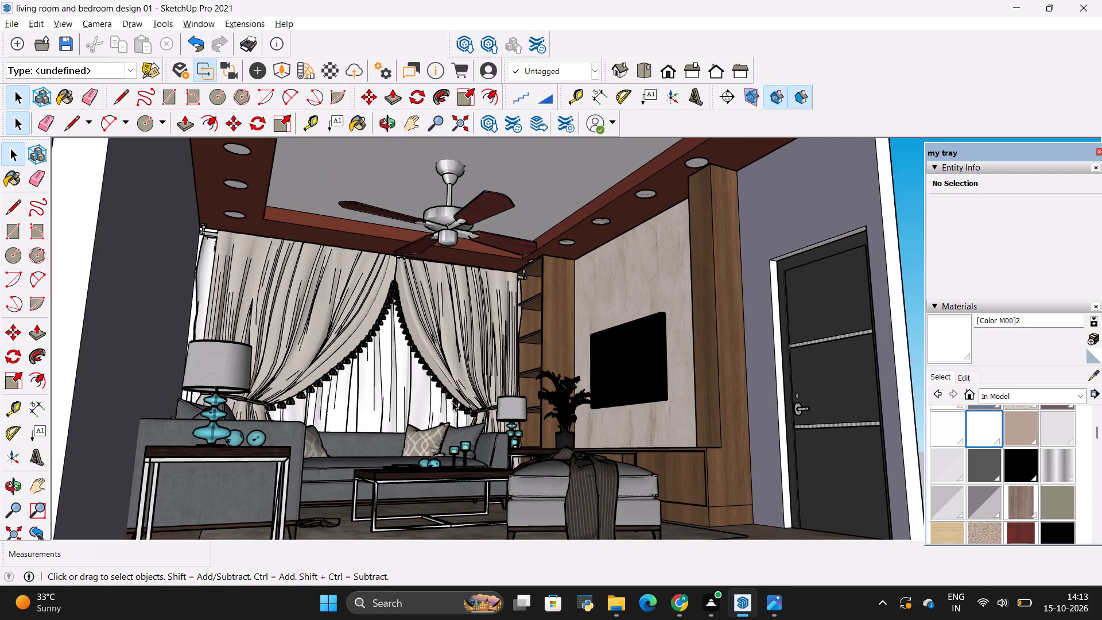
pyautogui.moveTo(474, 351); pyautogui.dragTo(472, 381, button='middle')
pyautogui.keyDown('shift'); pyautogui.moveTo(510, 393); pyautogui.dragTo(508, 357, button='middle'); pyautogui.keyUp('shift')
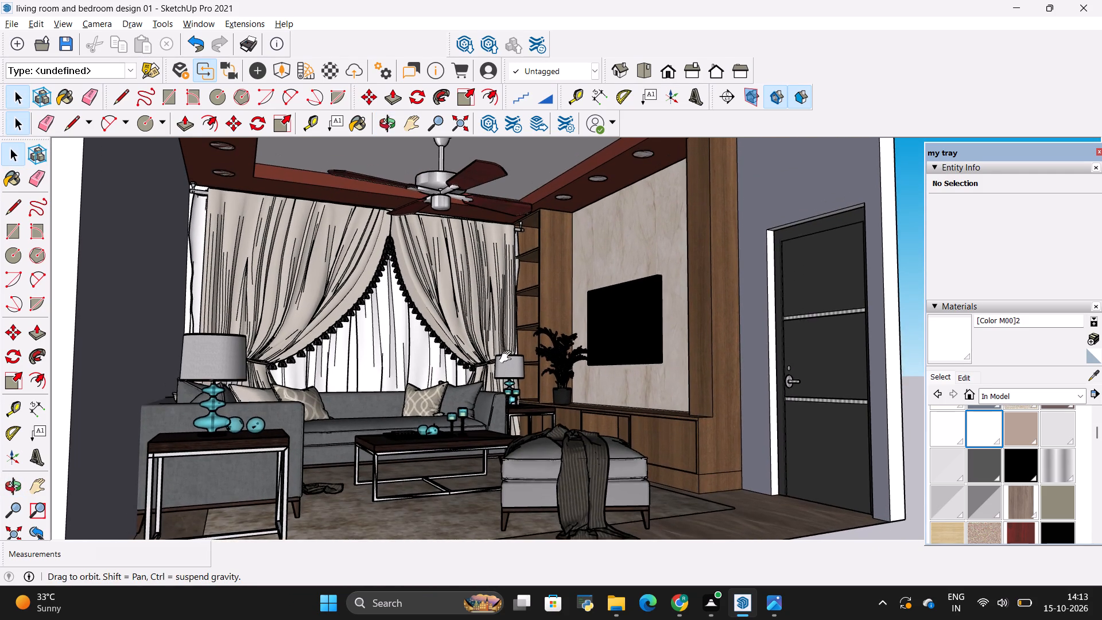
pyautogui.keyDown('shift'); pyautogui.moveTo(508, 357); pyautogui.dragTo(510, 368, button='middle'); pyautogui.keyUp('shift')
pyautogui.scroll(1, 507, 363)
pyautogui.moveTo(507, 363); pyautogui.dragTo(505, 339, button='middle')
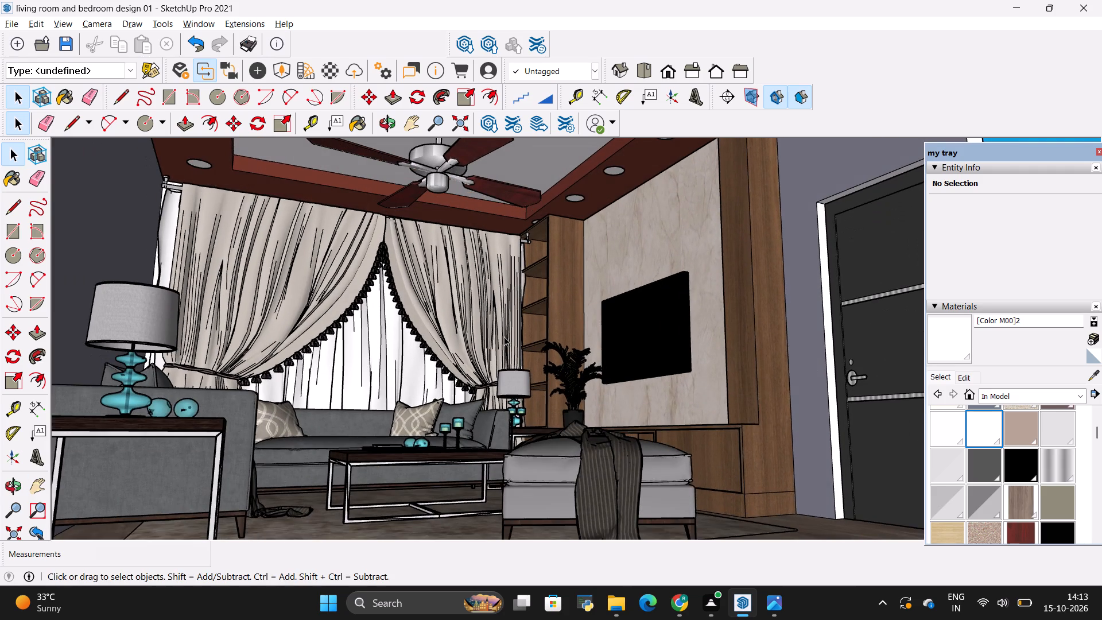
pyautogui.scroll(-4, 504, 336)
pyautogui.keyDown('shift'); pyautogui.moveTo(520, 288); pyautogui.dragTo(518, 313, button='middle'); pyautogui.keyUp('shift')
pyautogui.scroll(1, 518, 309)
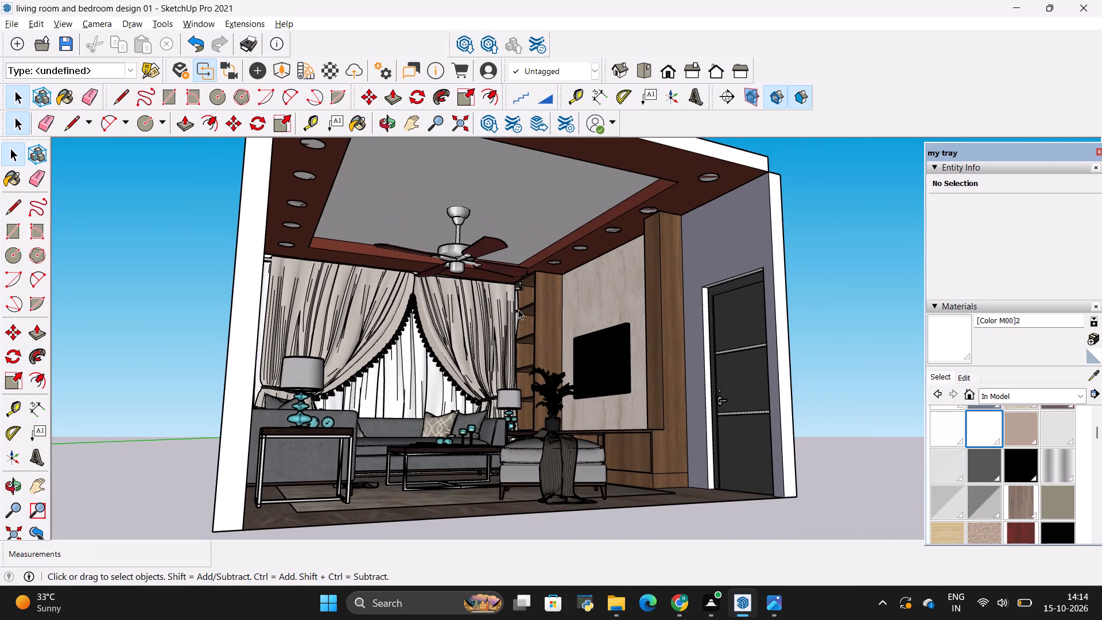
pyautogui.scroll(2, 518, 309)
pyautogui.scroll(-2, 488, 319)
pyautogui.keyDown('shift'); pyautogui.moveTo(472, 401); pyautogui.dragTo(472, 386, button='middle'); pyautogui.keyUp('shift')
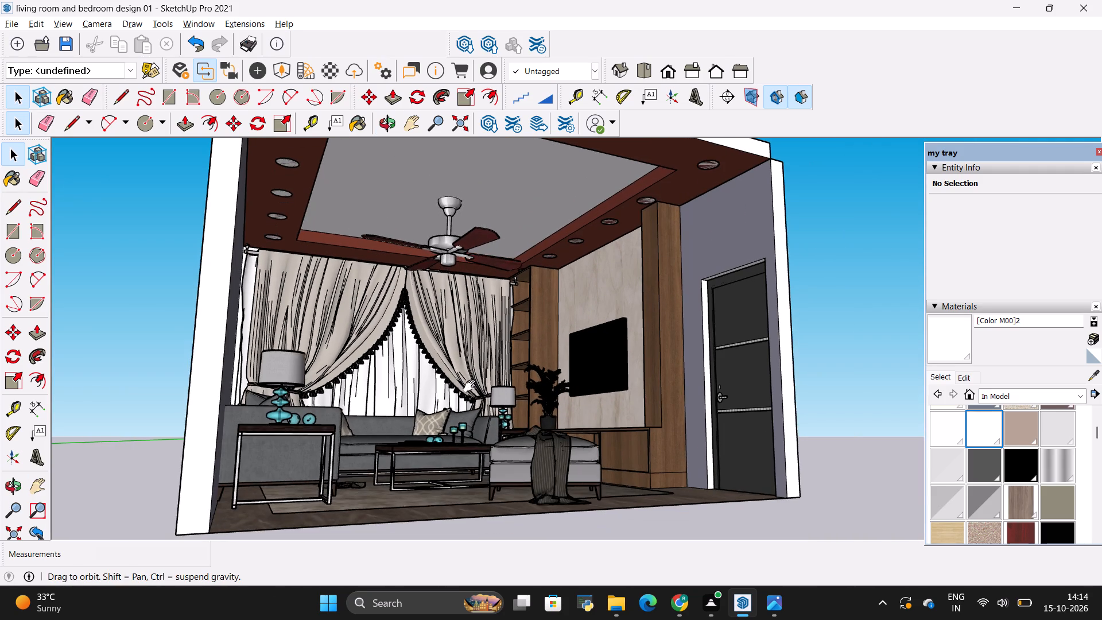
pyautogui.keyDown('shift'); pyautogui.moveTo(472, 386); pyautogui.dragTo(472, 383, button='middle'); pyautogui.keyUp('shift')
pyautogui.moveTo(480, 369); pyautogui.dragTo(477, 385, button='middle')
pyautogui.scroll(2, 458, 318)
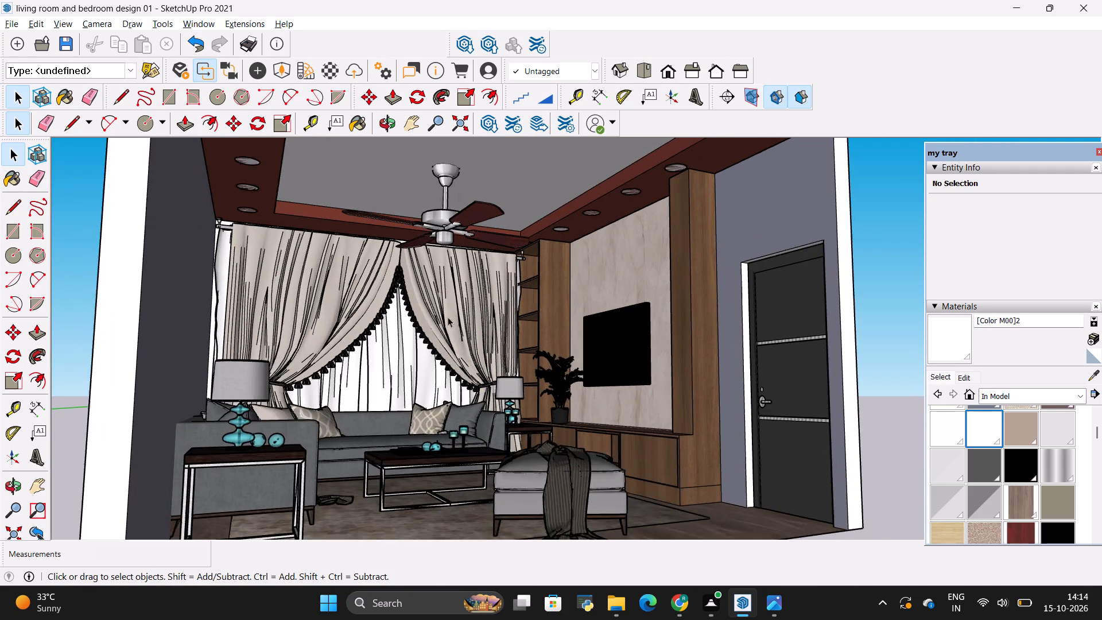
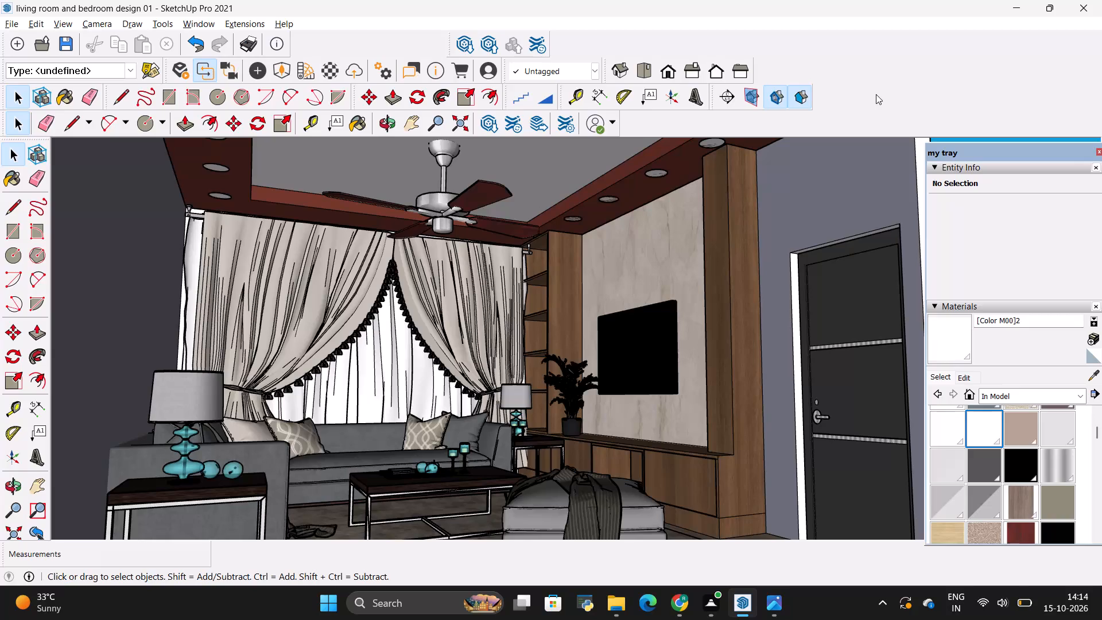
# Examine the living room's ceiling, curtains and TV wall, and the room's exterior around the door wall.
pyautogui.scroll(-1, 802, 160)
pyautogui.scroll(1, 799, 156)
pyautogui.scroll(-3, 799, 156)
pyautogui.scroll(1, 712, 143)
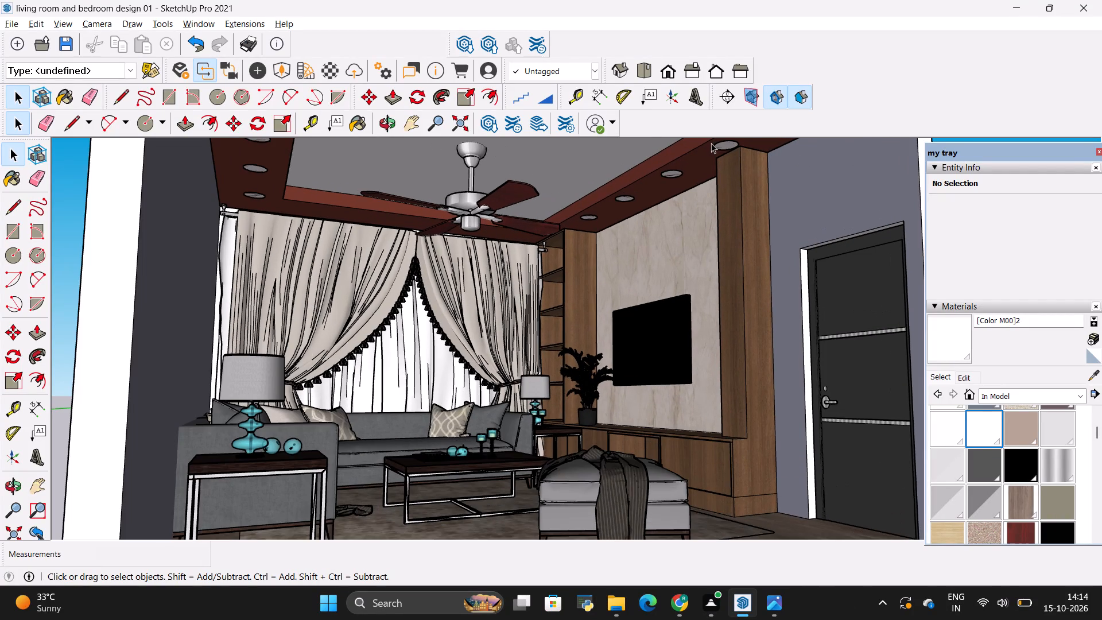
pyautogui.scroll(1, 712, 144)
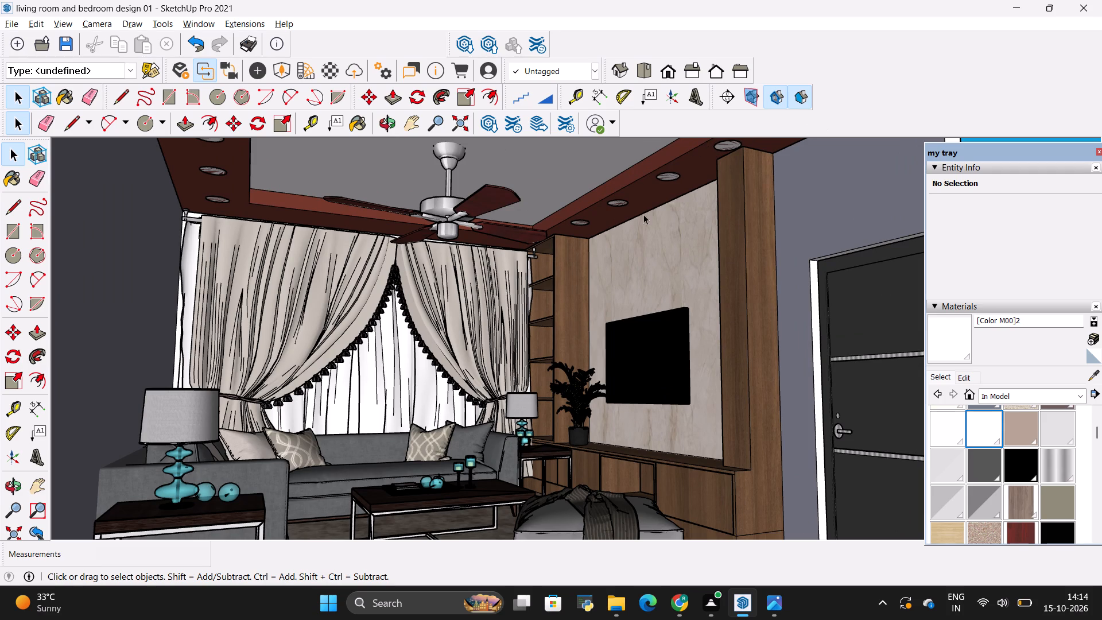
pyautogui.scroll(-12, 618, 266)
pyautogui.moveTo(634, 293); pyautogui.dragTo(499, 305, button='middle')
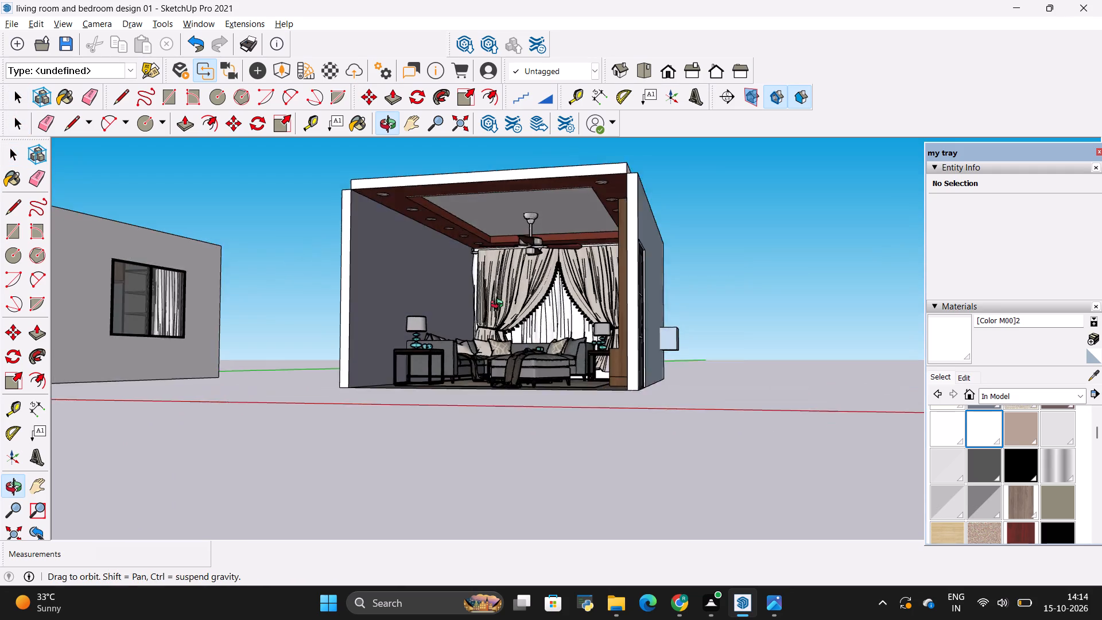
pyautogui.moveTo(499, 305); pyautogui.dragTo(280, 320, button='middle')
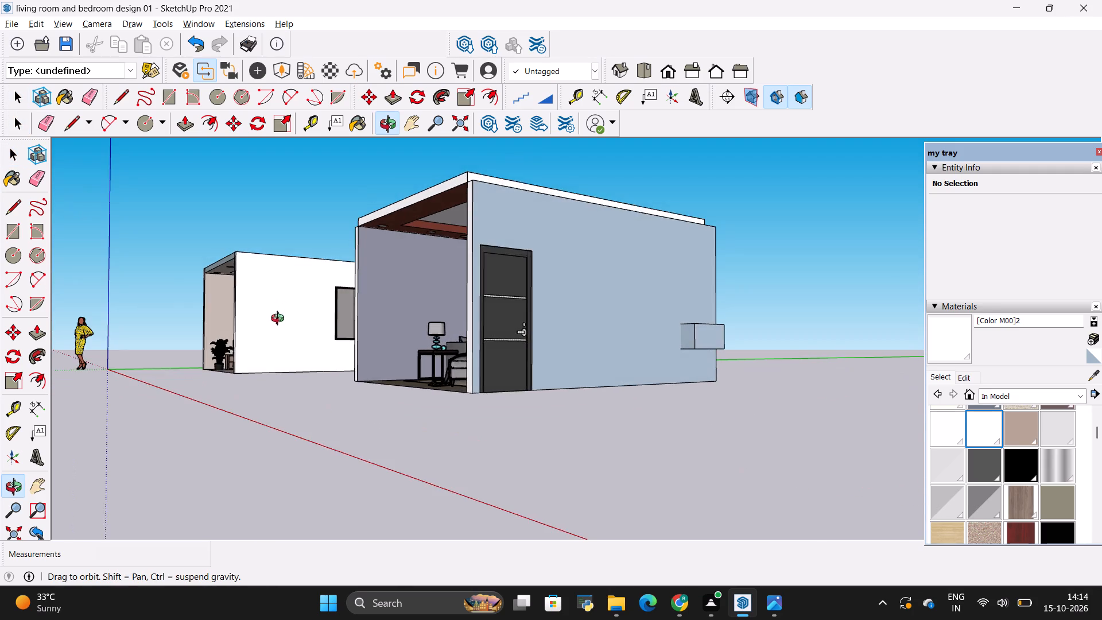
pyautogui.moveTo(280, 320); pyautogui.dragTo(538, 365, button='middle')
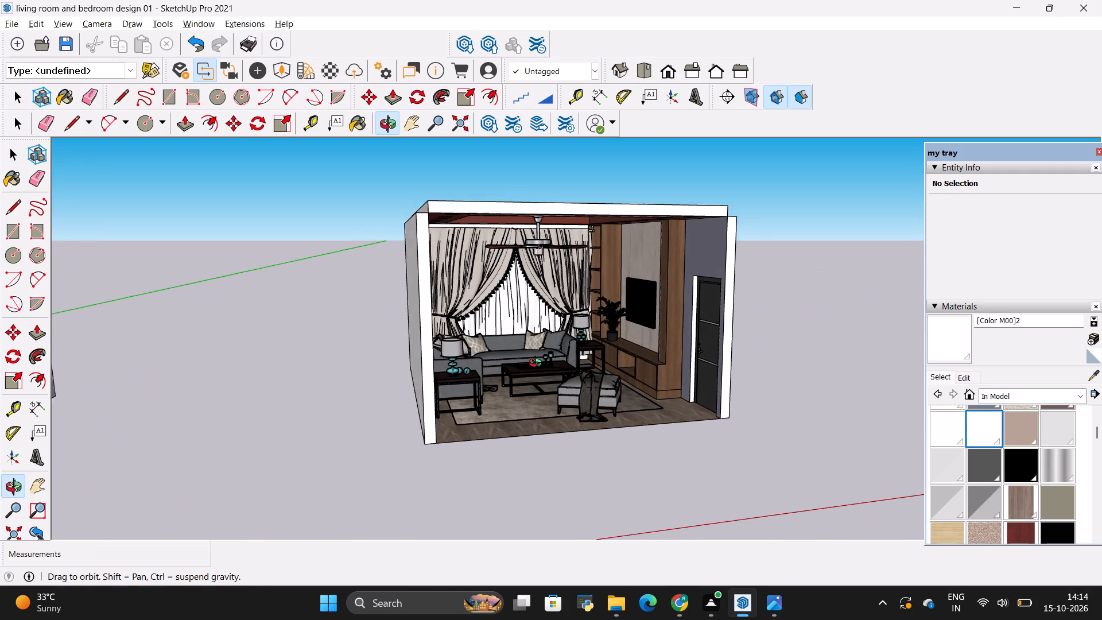
# Push the box projecting from the outer face of the door wall back flush with the wall.
pyautogui.moveTo(538, 365); pyautogui.dragTo(339, 370, button='middle')
pyautogui.scroll(12, 696, 316)
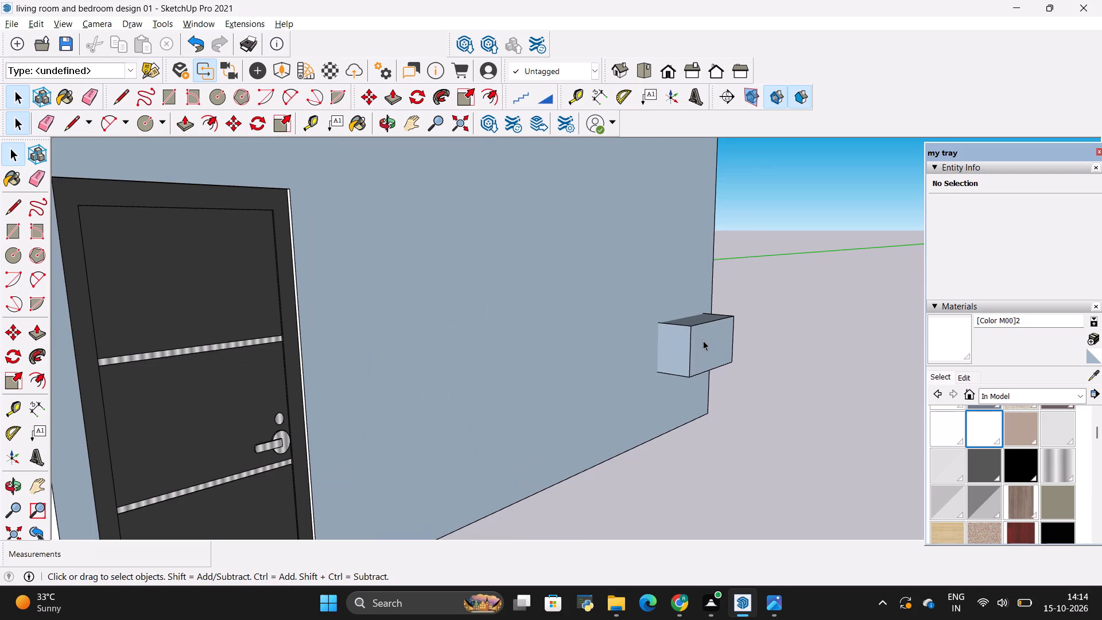
pyautogui.doubleClick(703, 340)
pyautogui.press('p')
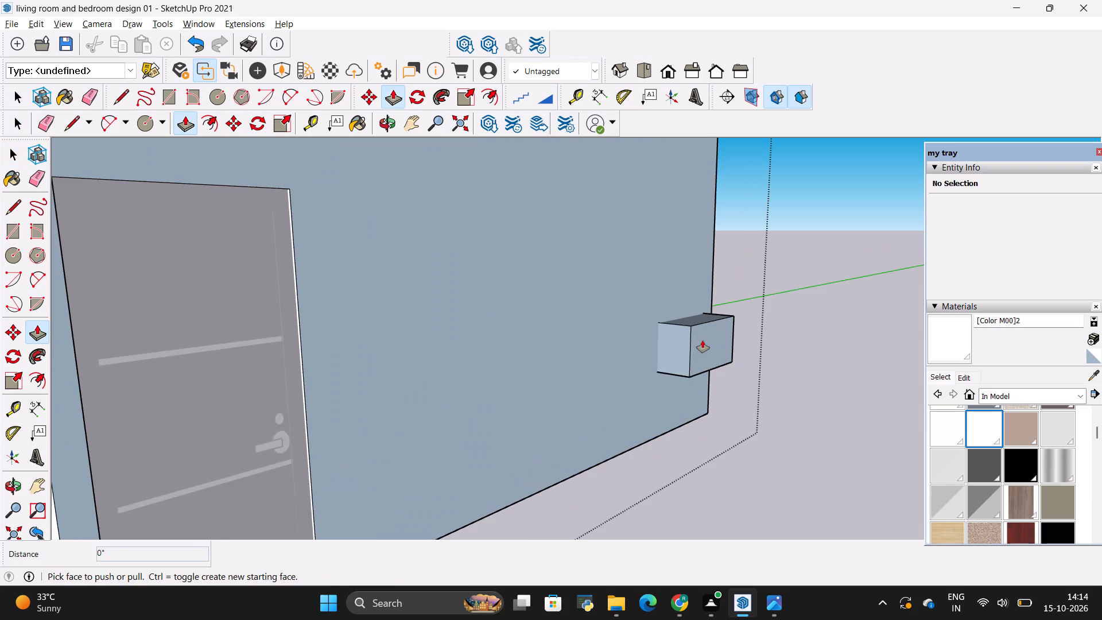
pyautogui.click(703, 340)
pyautogui.click(642, 332)
pyautogui.scroll(-4, 750, 339)
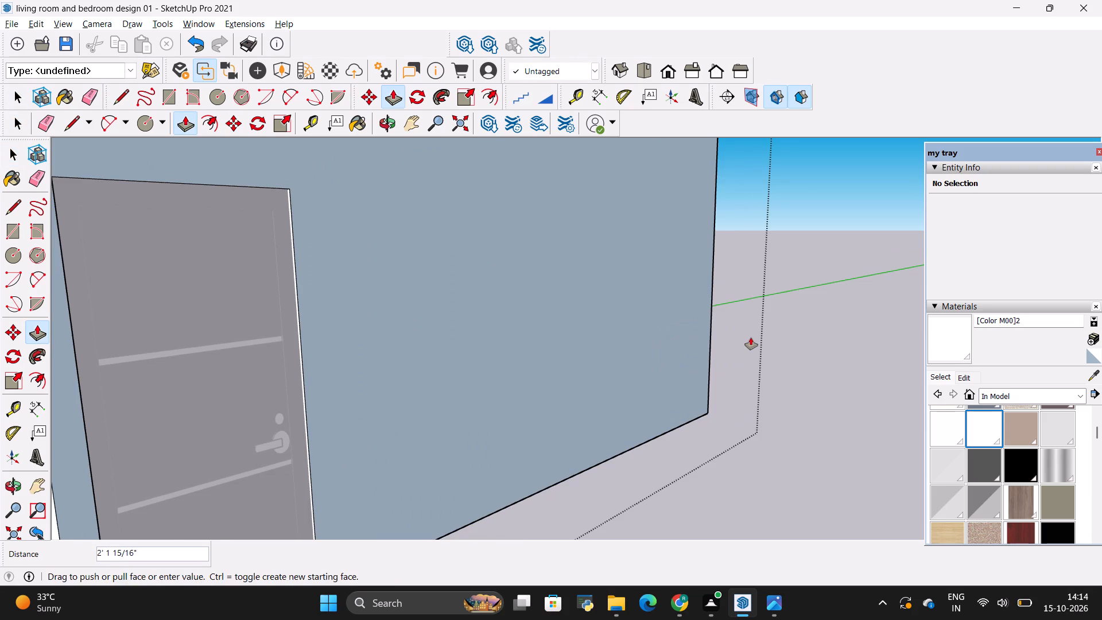
pyautogui.scroll(-13, 751, 338)
pyautogui.press('space')
pyautogui.moveTo(228, 374); pyautogui.dragTo(366, 392, button='middle')
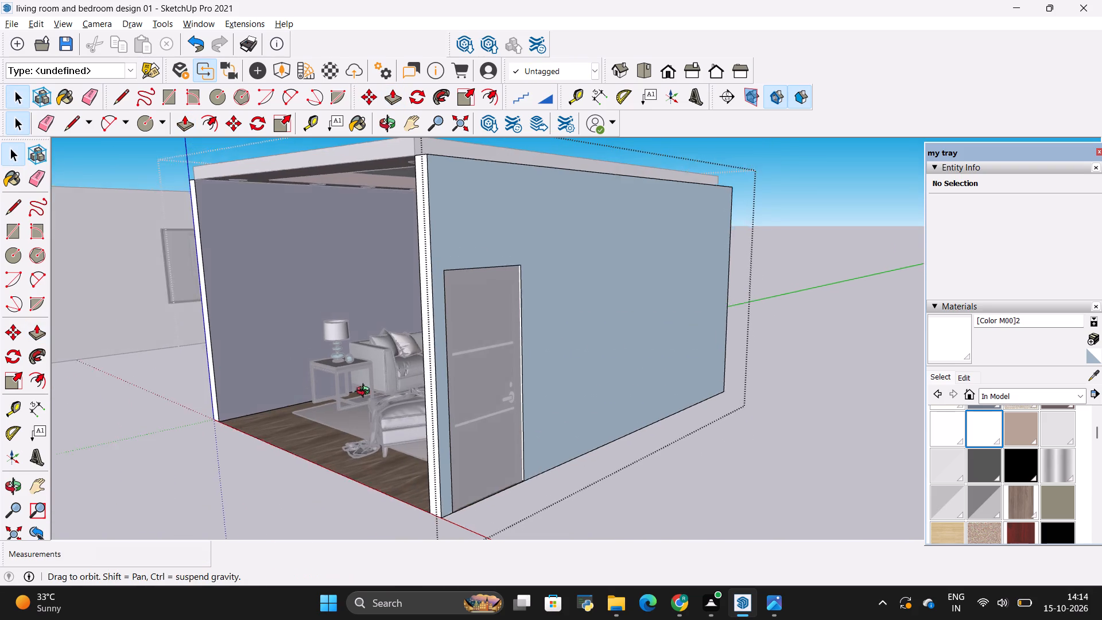
pyautogui.moveTo(366, 392); pyautogui.dragTo(429, 383, button='middle')
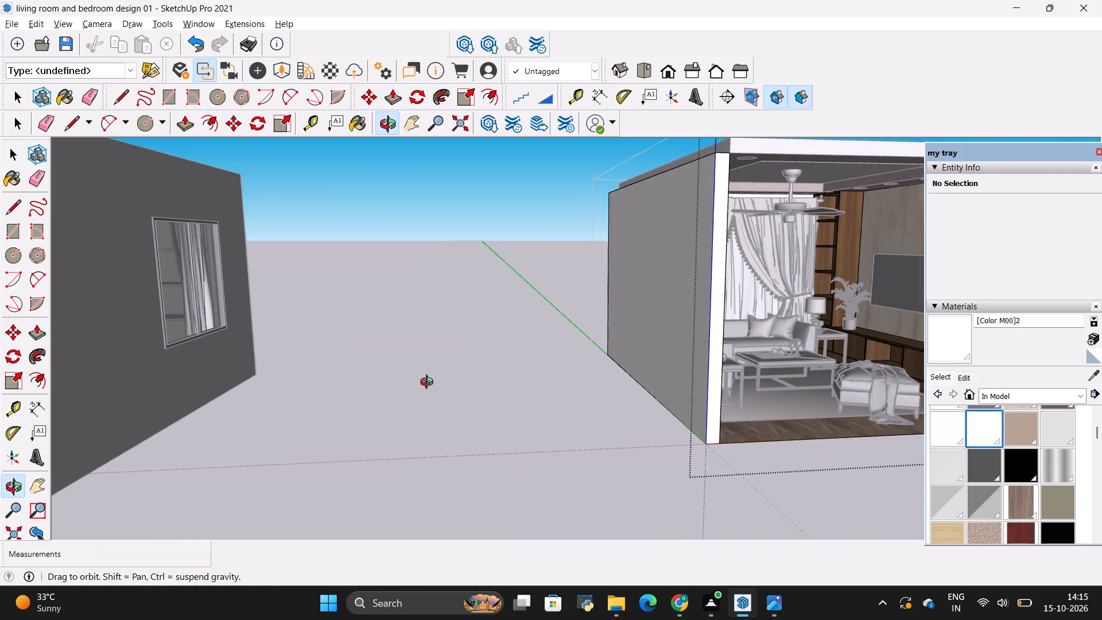
pyautogui.moveTo(429, 383); pyautogui.dragTo(424, 383, button='middle')
pyautogui.press('space')
pyautogui.click(426, 365)
# Examine the whole living room through its open front, including the ceiling border, fan, seating and TV wall.
pyautogui.scroll(-5, 424, 364)
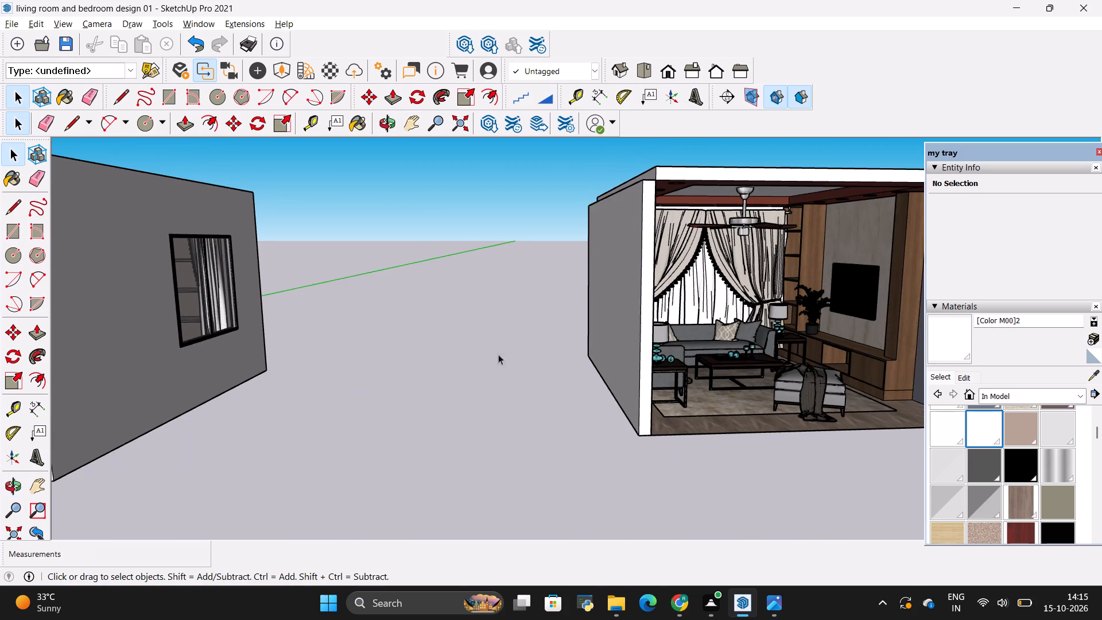
pyautogui.scroll(4, 841, 260)
pyautogui.scroll(-4, 549, 243)
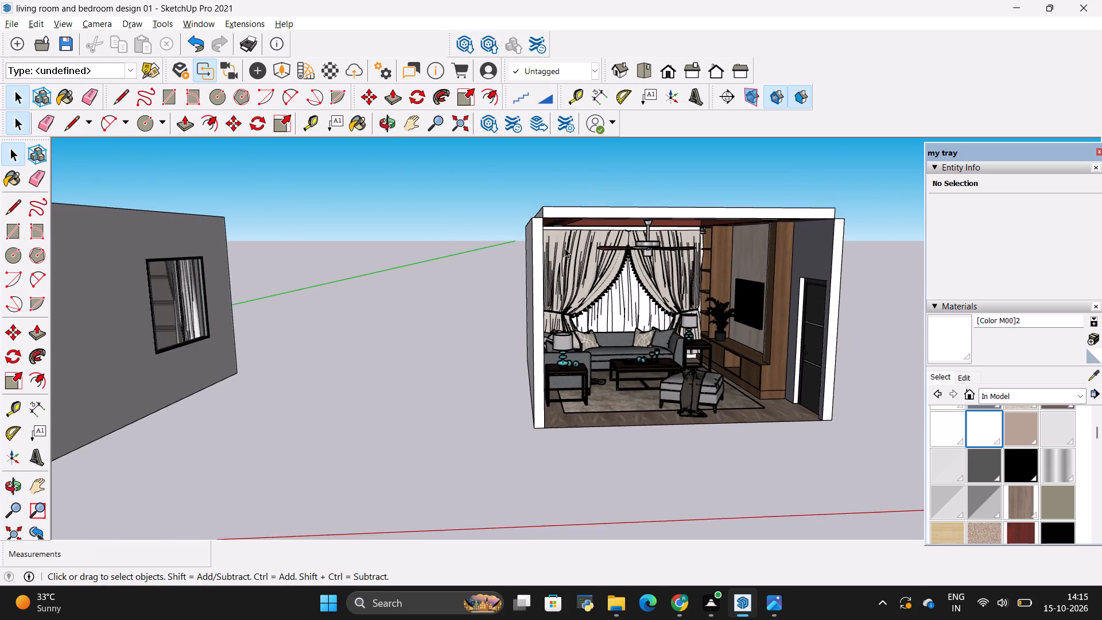
pyautogui.moveTo(731, 294); pyautogui.dragTo(725, 266, button='middle')
pyautogui.scroll(4, 730, 250)
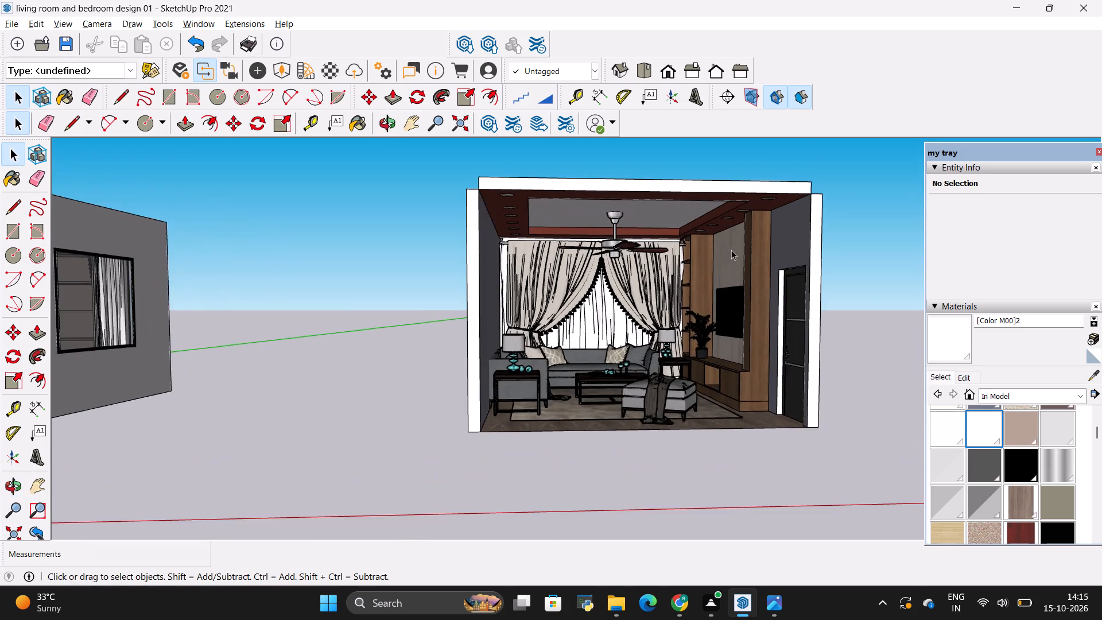
pyautogui.scroll(4, 735, 250)
pyautogui.scroll(4, 794, 259)
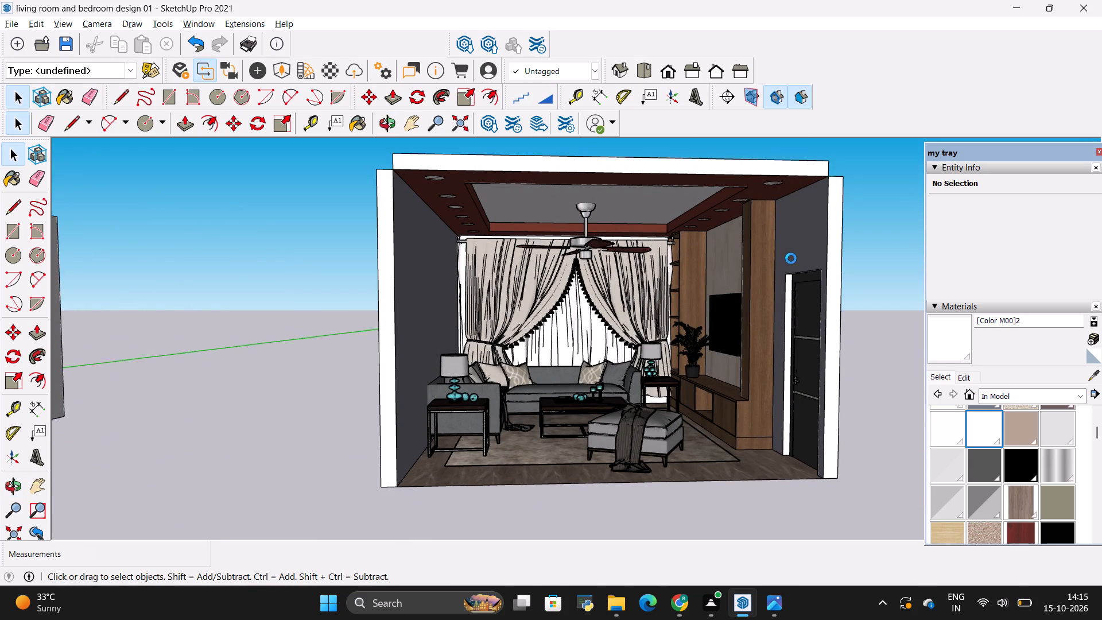
pyautogui.scroll(3, 791, 258)
pyautogui.scroll(-4, 680, 244)
pyautogui.scroll(4, 680, 244)
pyautogui.scroll(-5, 680, 244)
pyautogui.scroll(3, 680, 244)
pyautogui.scroll(-4, 254, 269)
pyautogui.scroll(3, 257, 262)
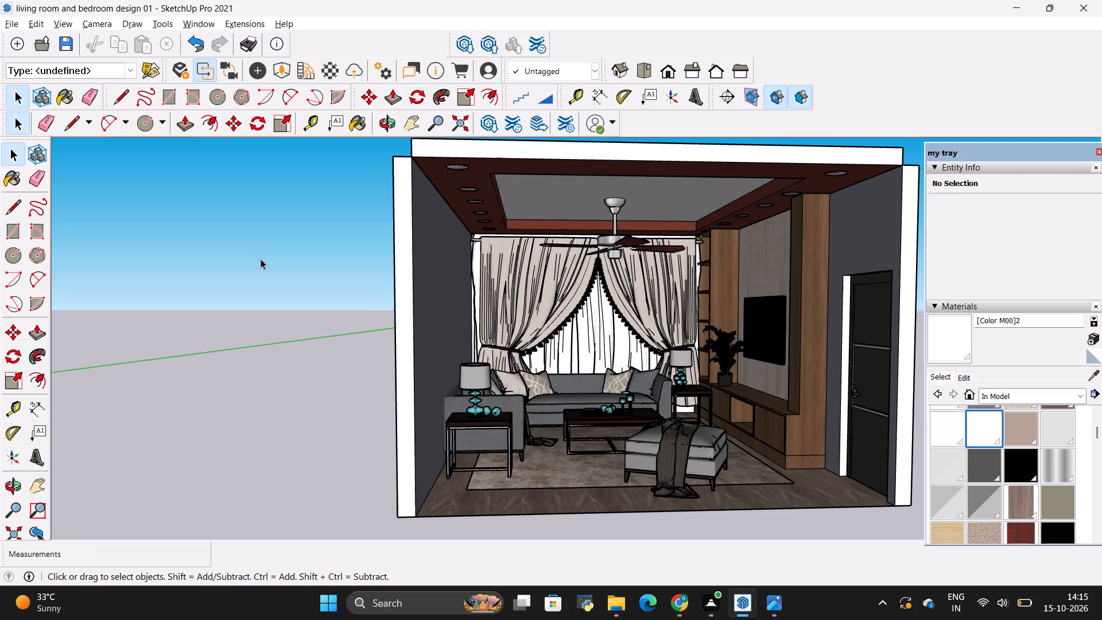
pyautogui.scroll(-4, 266, 266)
# Examine the room interior from several angles, comparing the TV wall and door side with the bare wall beside the sofa.
pyautogui.moveTo(426, 289); pyautogui.dragTo(509, 263, button='middle')
pyautogui.scroll(3, 584, 235)
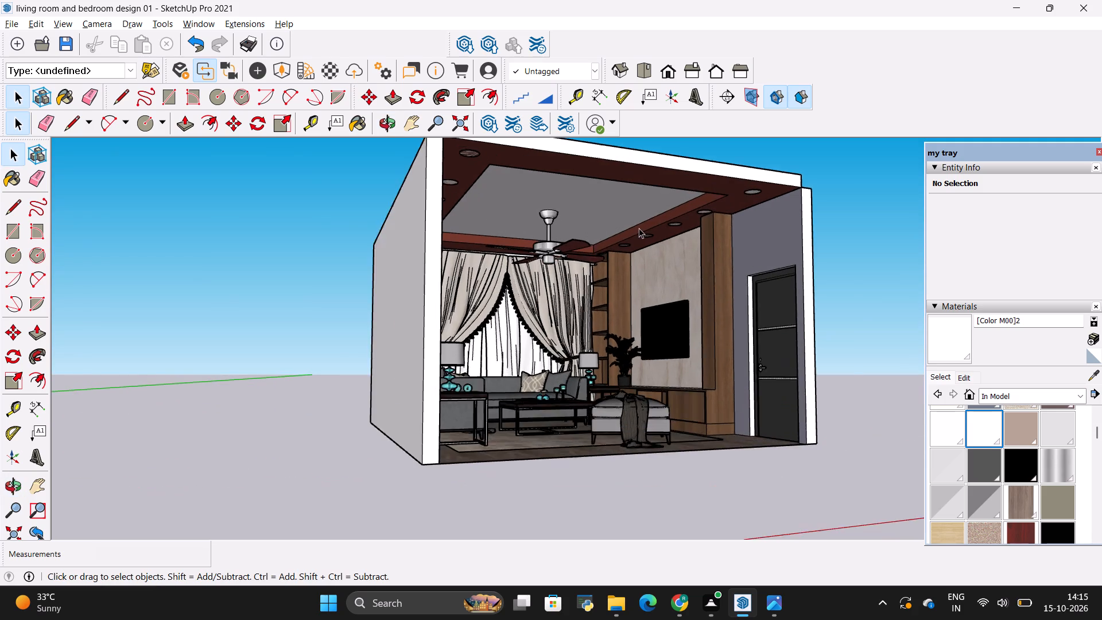
pyautogui.scroll(5, 750, 298)
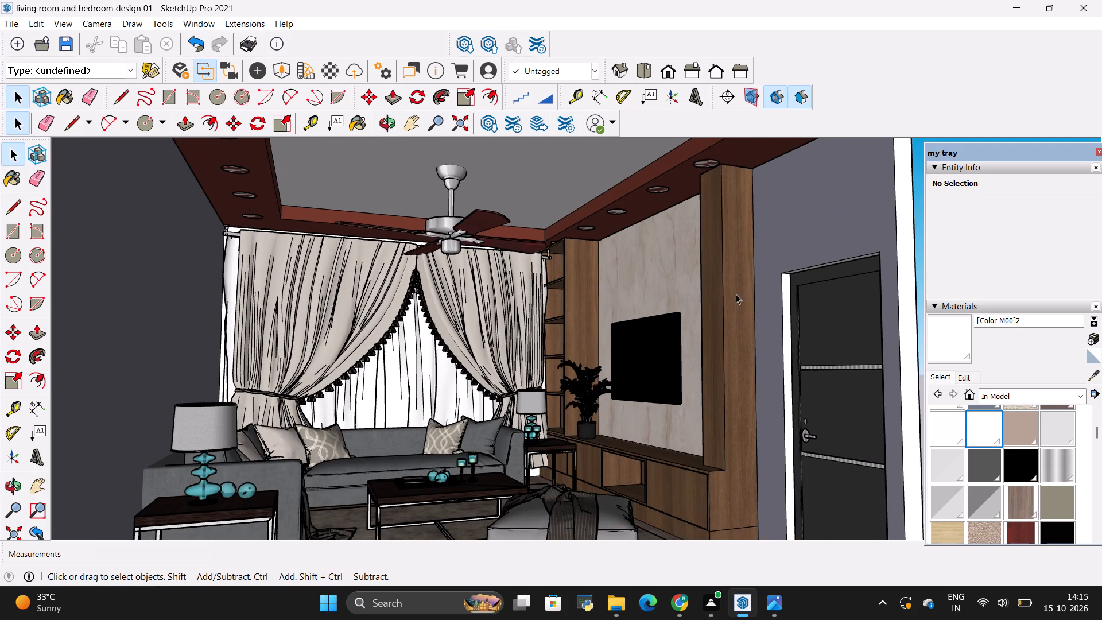
pyautogui.moveTo(682, 286); pyautogui.dragTo(677, 308, button='middle')
pyautogui.scroll(-5, 586, 282)
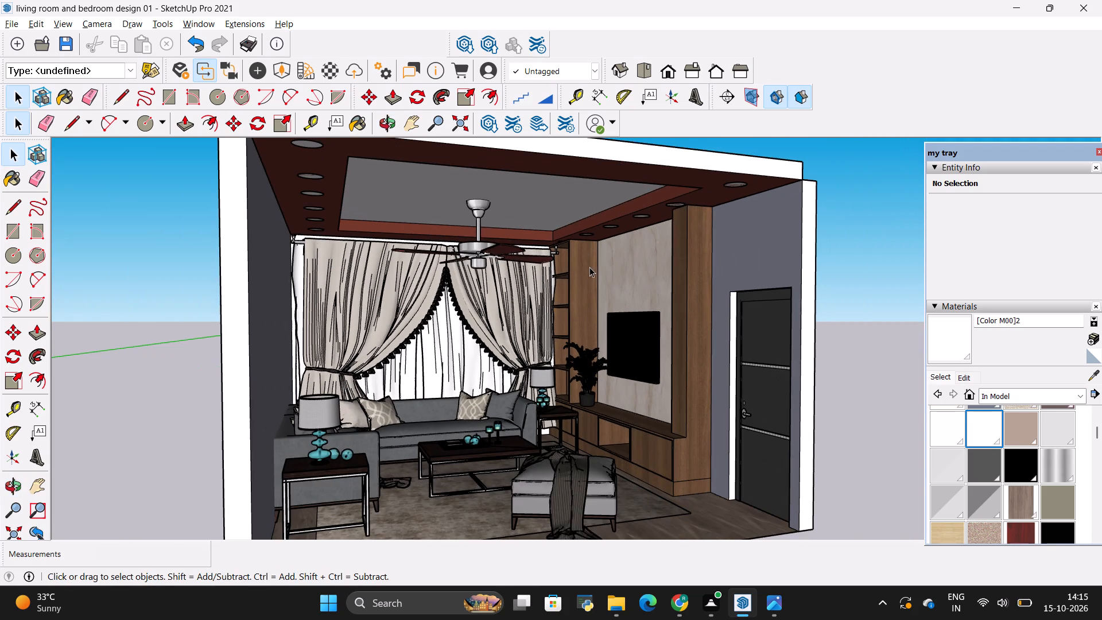
pyautogui.moveTo(541, 363); pyautogui.dragTo(537, 331, button='middle')
pyautogui.scroll(3, 474, 284)
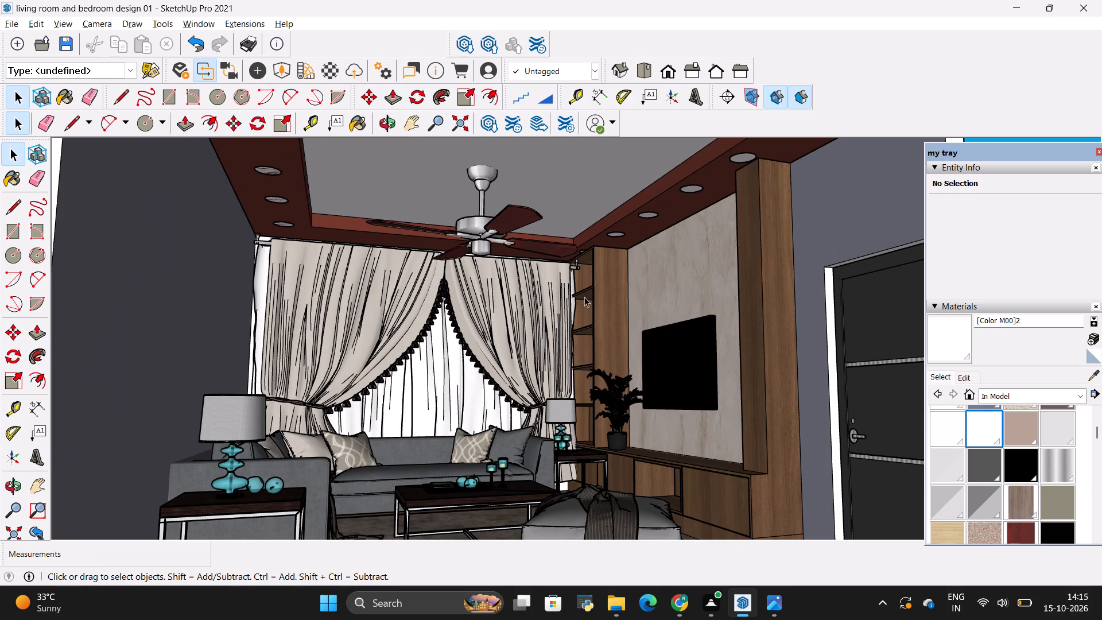
pyautogui.moveTo(661, 297); pyautogui.dragTo(591, 327, button='middle')
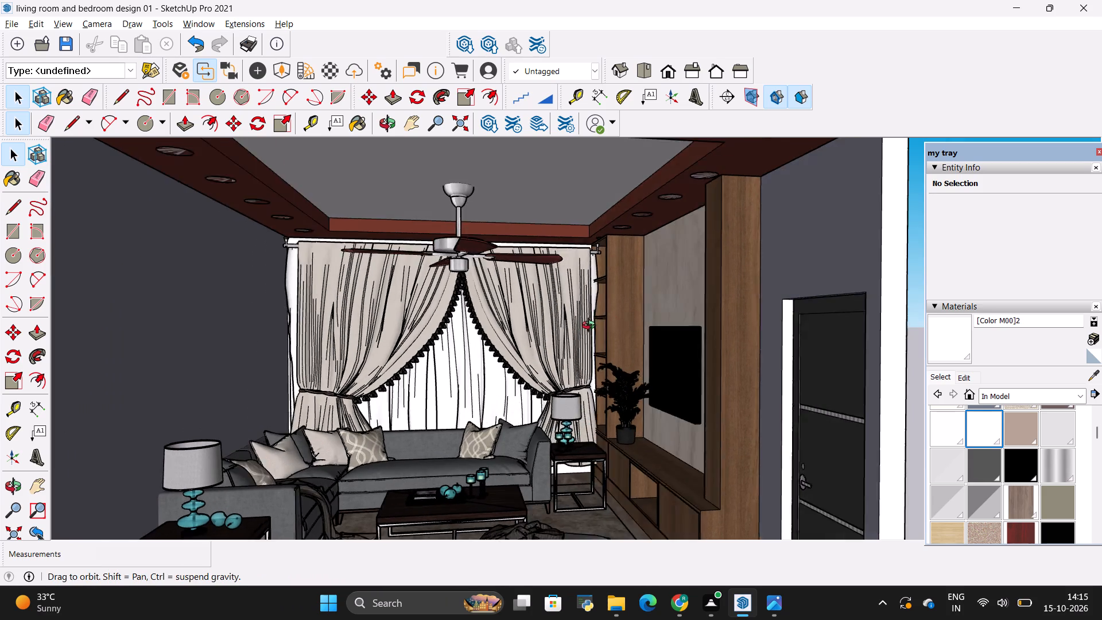
pyautogui.moveTo(591, 327); pyautogui.dragTo(583, 325, button='middle')
pyautogui.scroll(-4, 791, 301)
pyautogui.scroll(-4, 696, 339)
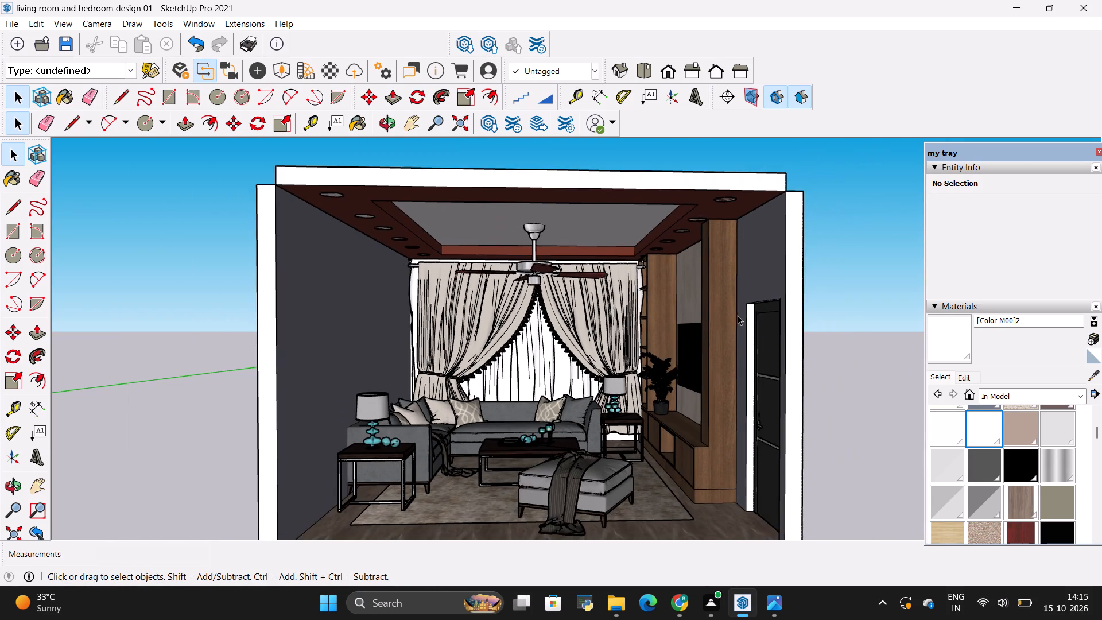
pyautogui.moveTo(735, 320); pyautogui.dragTo(665, 336, button='middle')
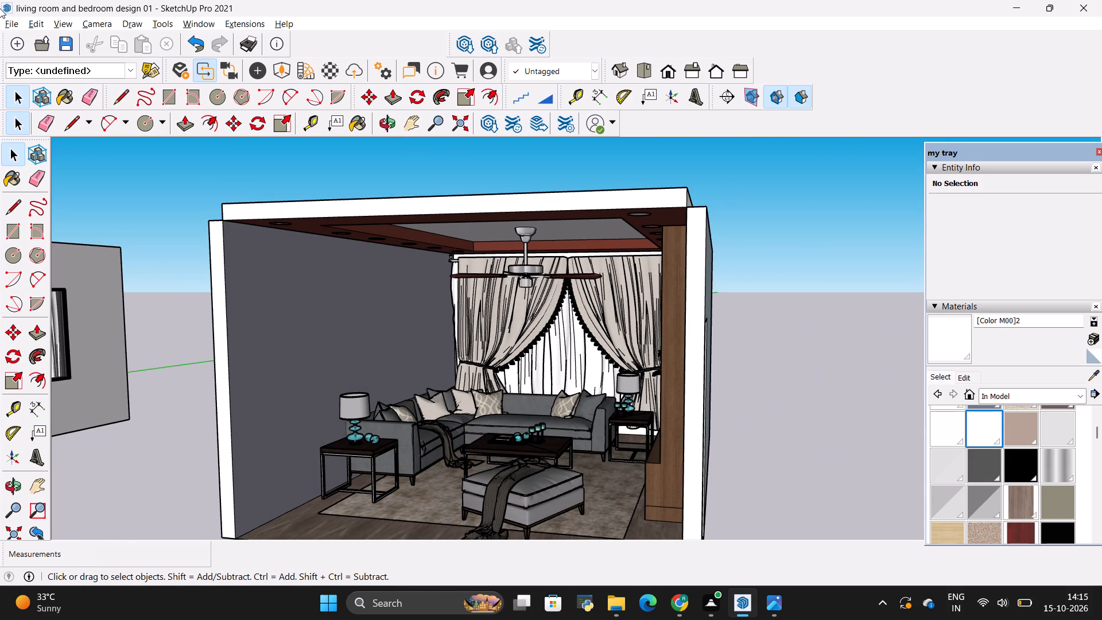
# Import the Photo+Frames+03 model from Downloads and place it on the ground outside the living room's open front.
pyautogui.click(7, 25)
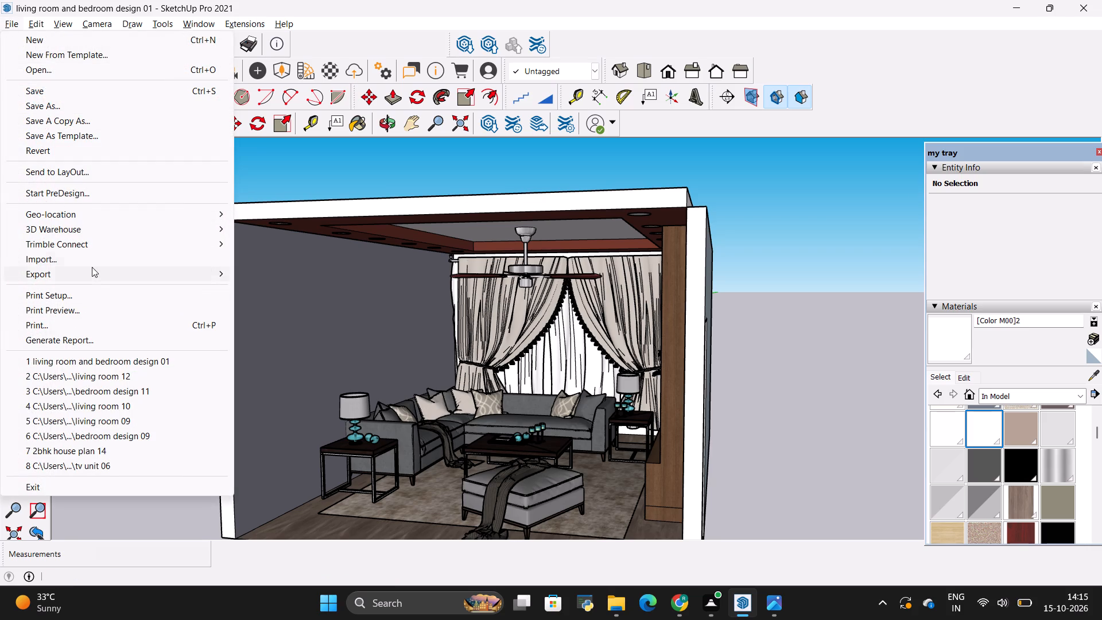
pyautogui.click(98, 275)
pyautogui.click(104, 266)
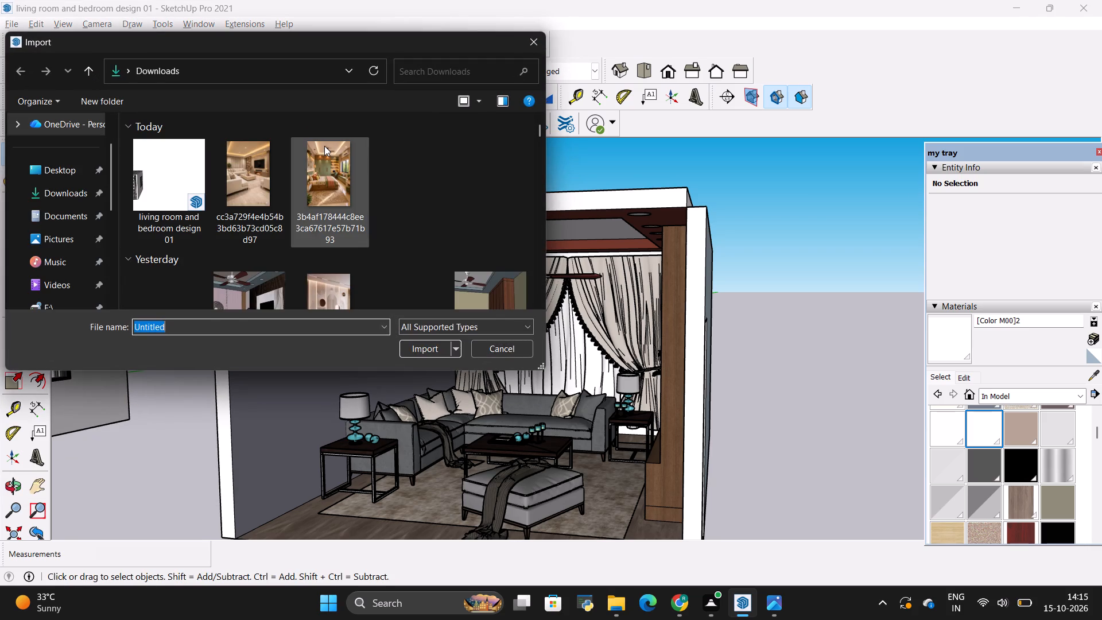
pyautogui.scroll(-3, 399, 200)
pyautogui.click(319, 237)
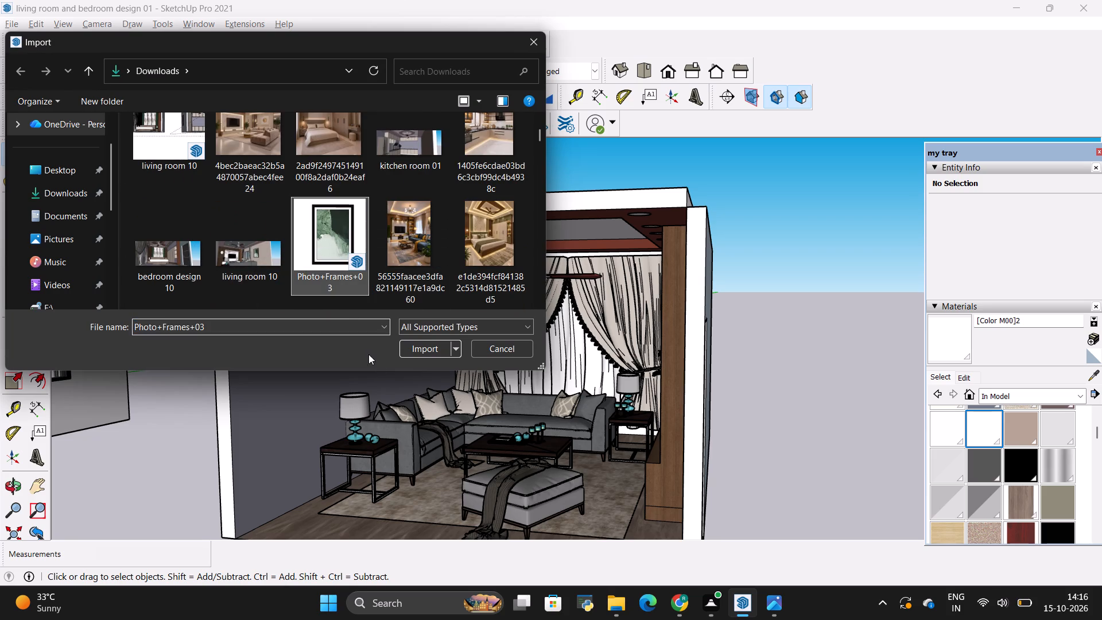
pyautogui.click(412, 347)
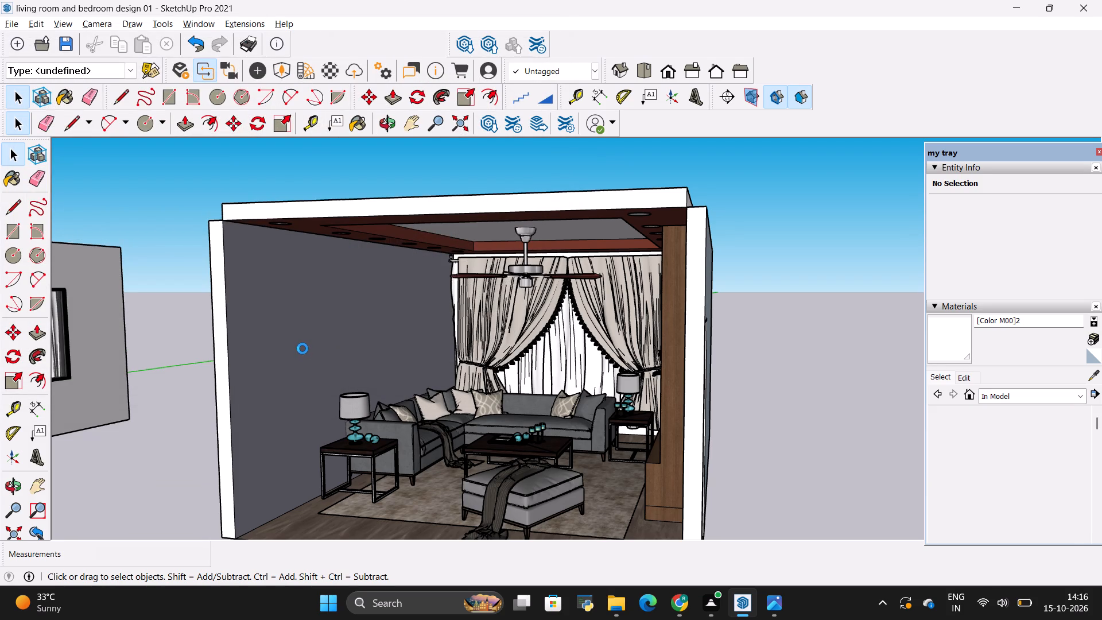
pyautogui.scroll(-6, 302, 348)
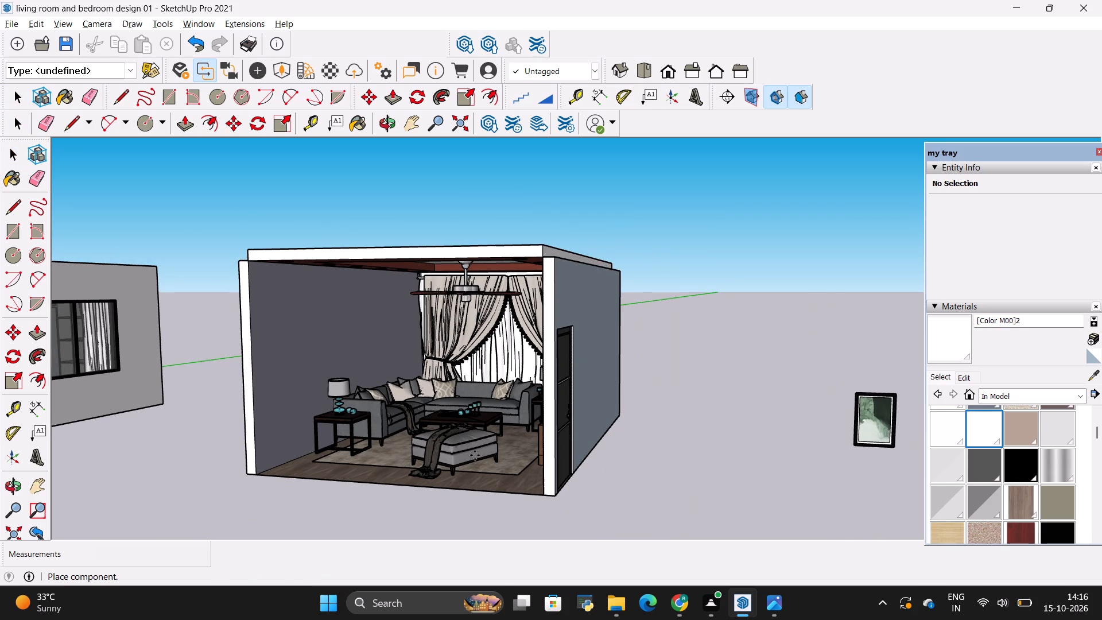
pyautogui.click(394, 505)
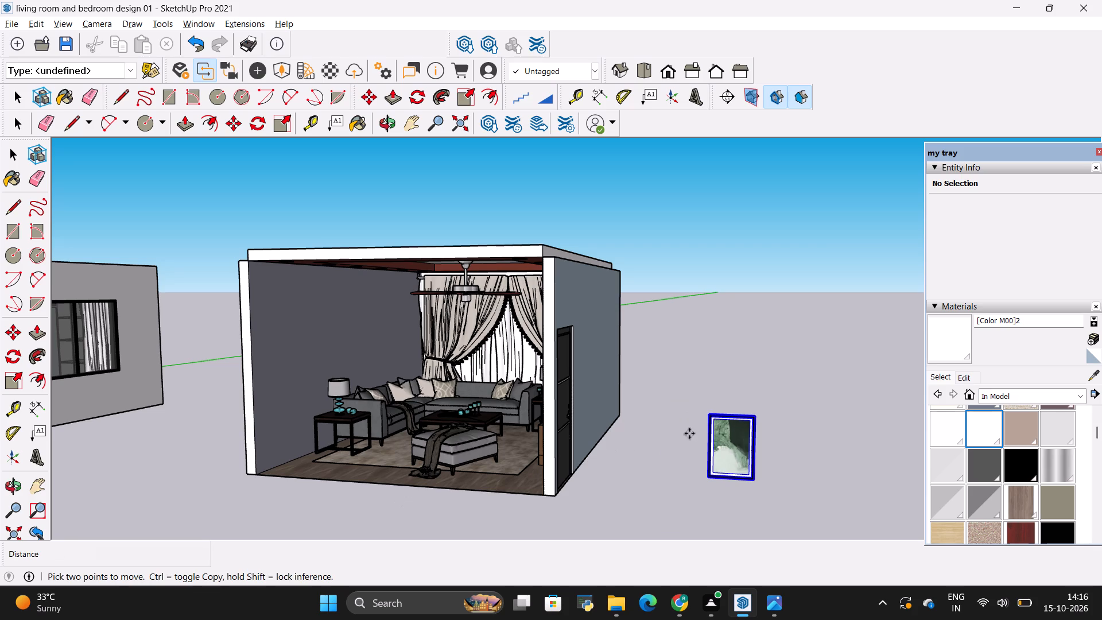
# Rotate the imported photo frame 90 degrees about the vertical axis so it stands parallel to the door wall.
pyautogui.press('space')
pyautogui.click(677, 426)
pyautogui.click(709, 433)
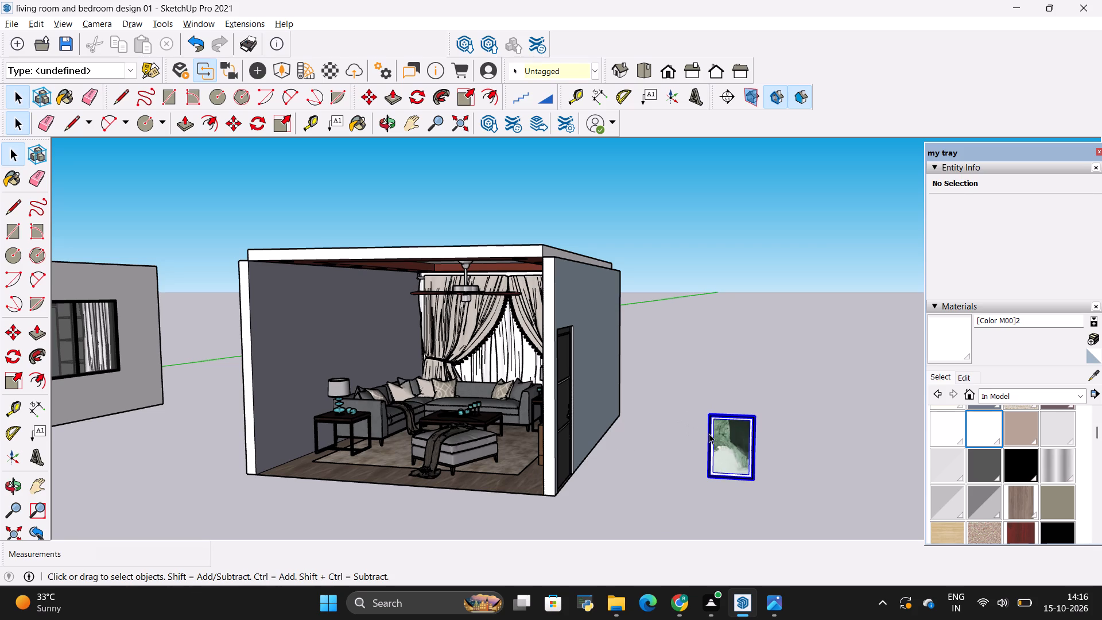
pyautogui.click(417, 94)
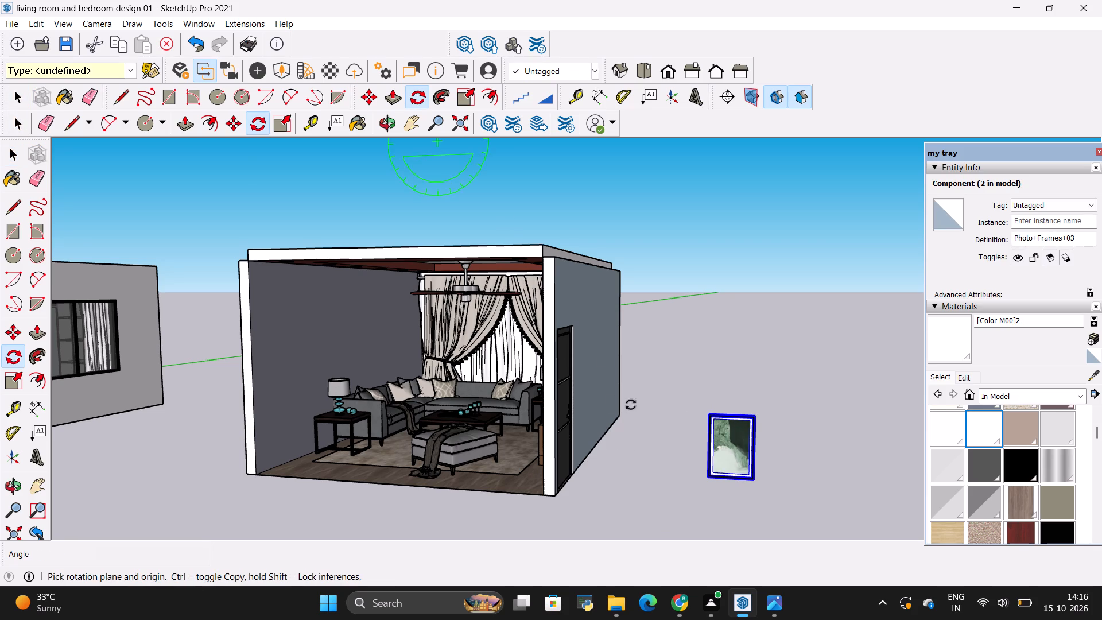
pyautogui.click(653, 489)
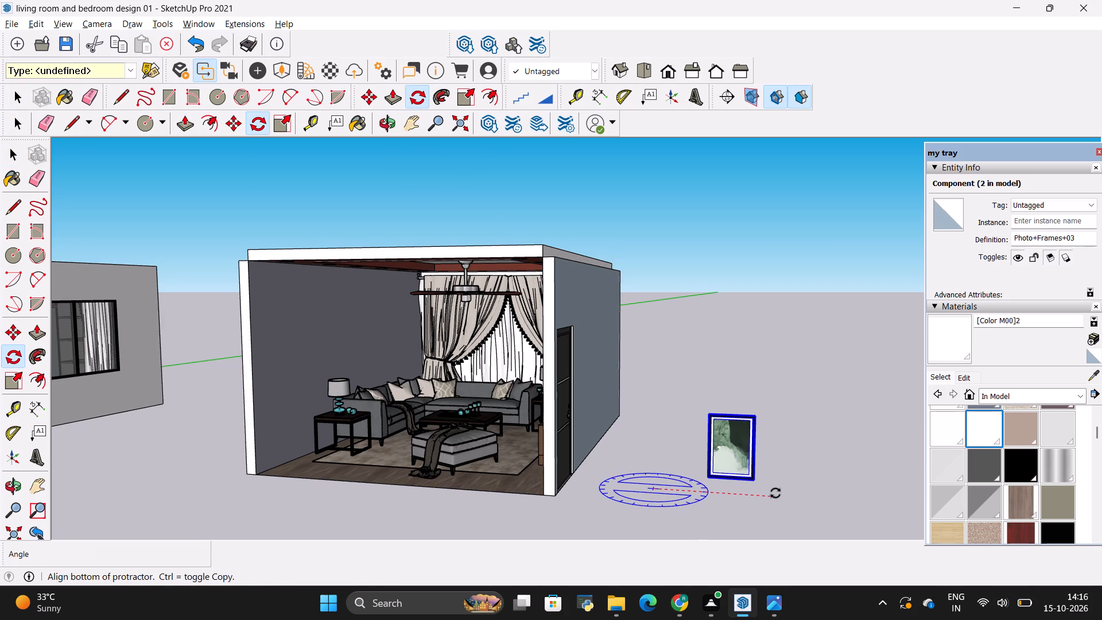
pyautogui.click(775, 493)
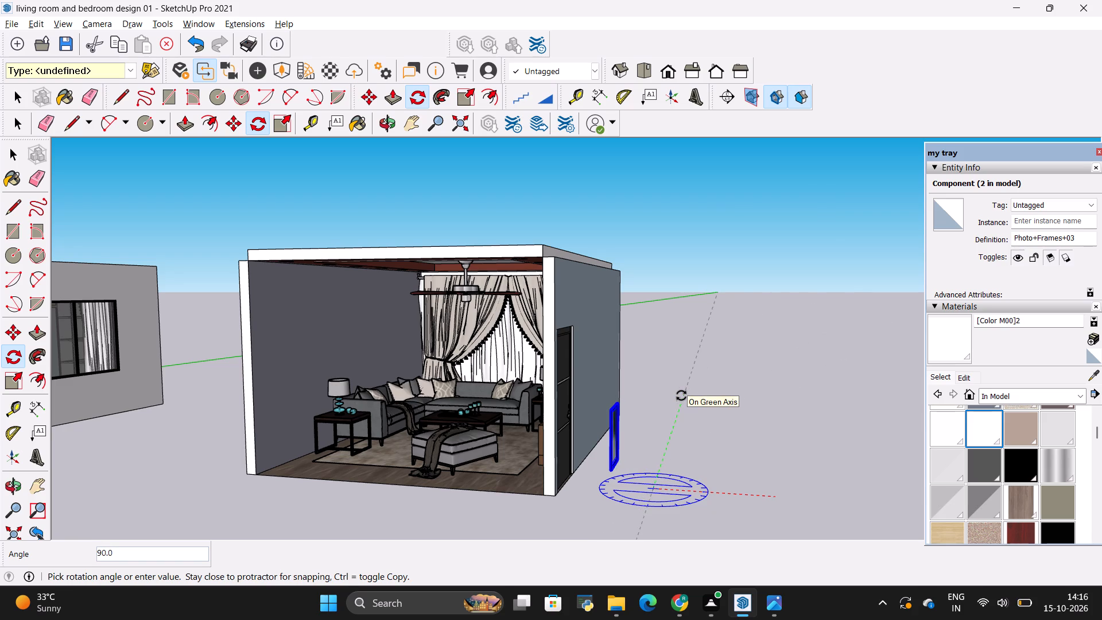
pyautogui.click(681, 396)
pyautogui.press('space')
pyautogui.click(681, 396)
# Enlarge the photo frame from its upper corner to about 1.23 times its width and 1.17 times its height.
pyautogui.scroll(-5, 681, 396)
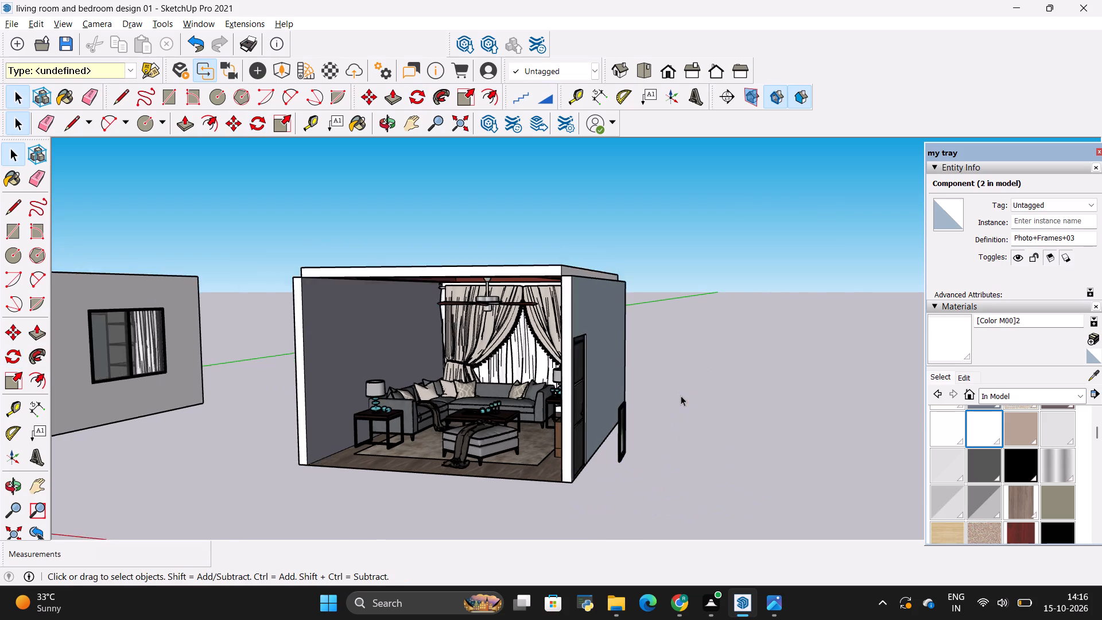
pyautogui.moveTo(676, 451); pyautogui.dragTo(500, 459, button='middle')
pyautogui.scroll(4, 486, 440)
pyautogui.click(476, 438)
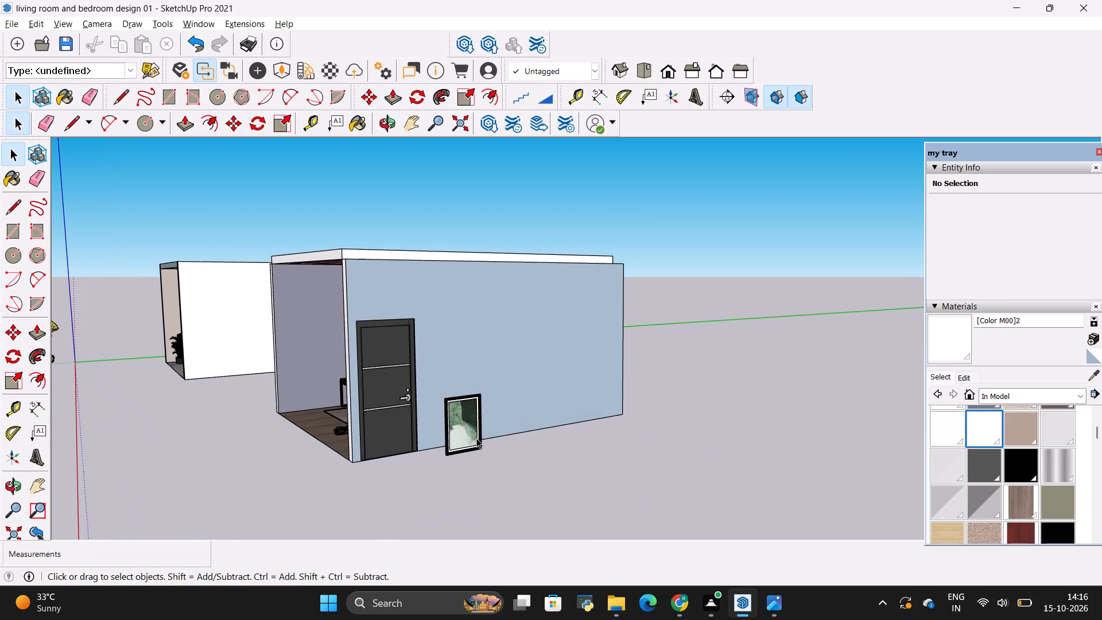
pyautogui.scroll(11, 446, 436)
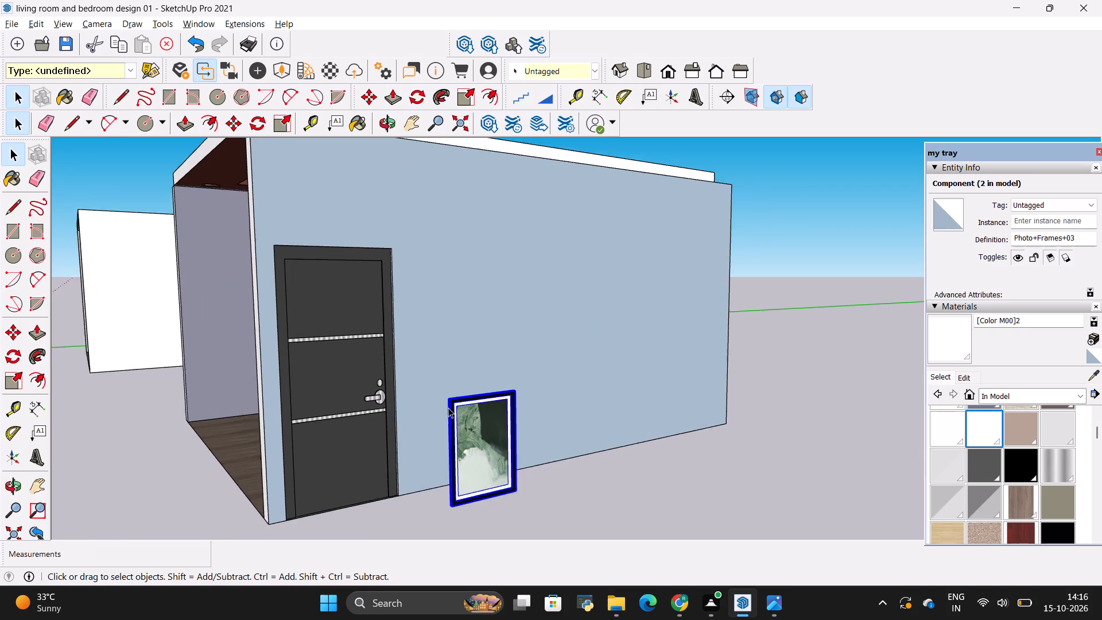
pyautogui.scroll(18, 448, 408)
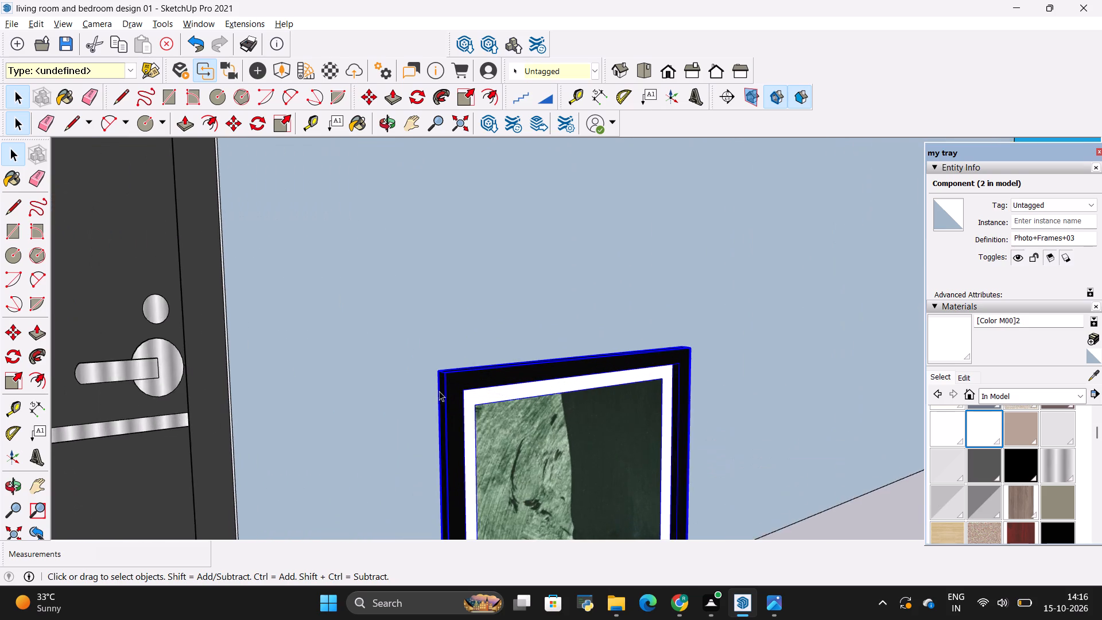
pyautogui.scroll(12, 439, 391)
pyautogui.press('s')
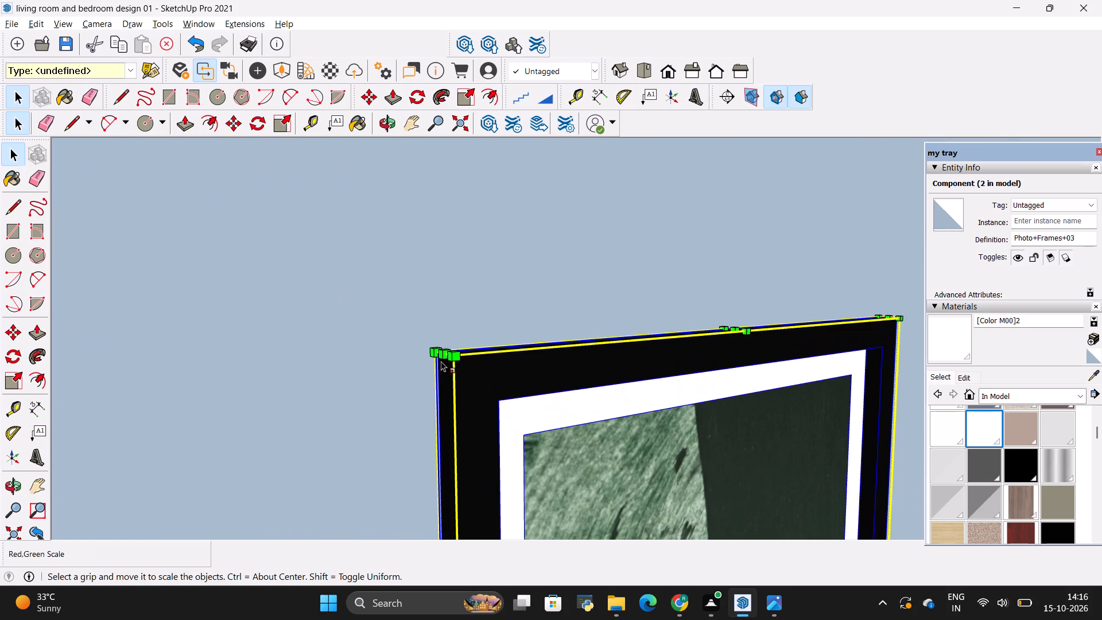
pyautogui.click(444, 358)
pyautogui.scroll(-4, 319, 291)
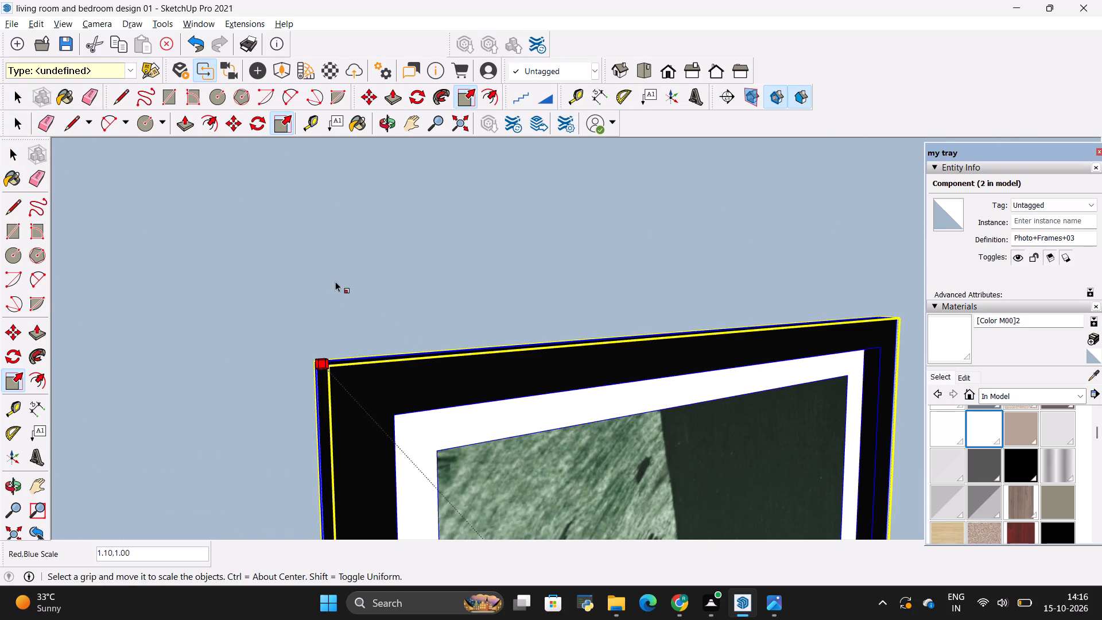
pyautogui.scroll(-17, 340, 276)
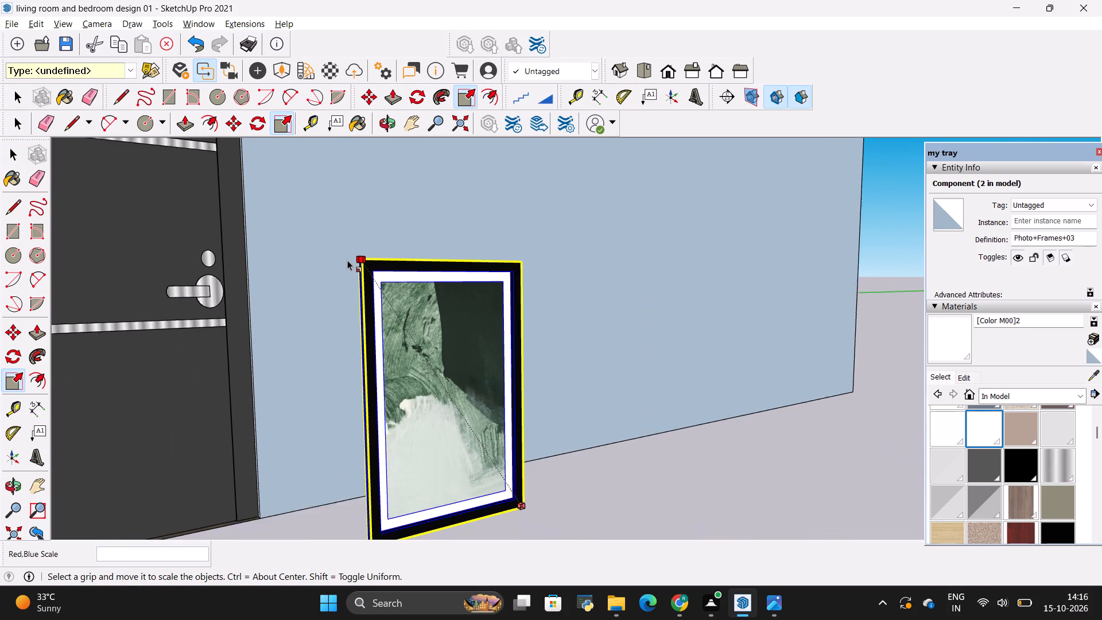
pyautogui.click(320, 242)
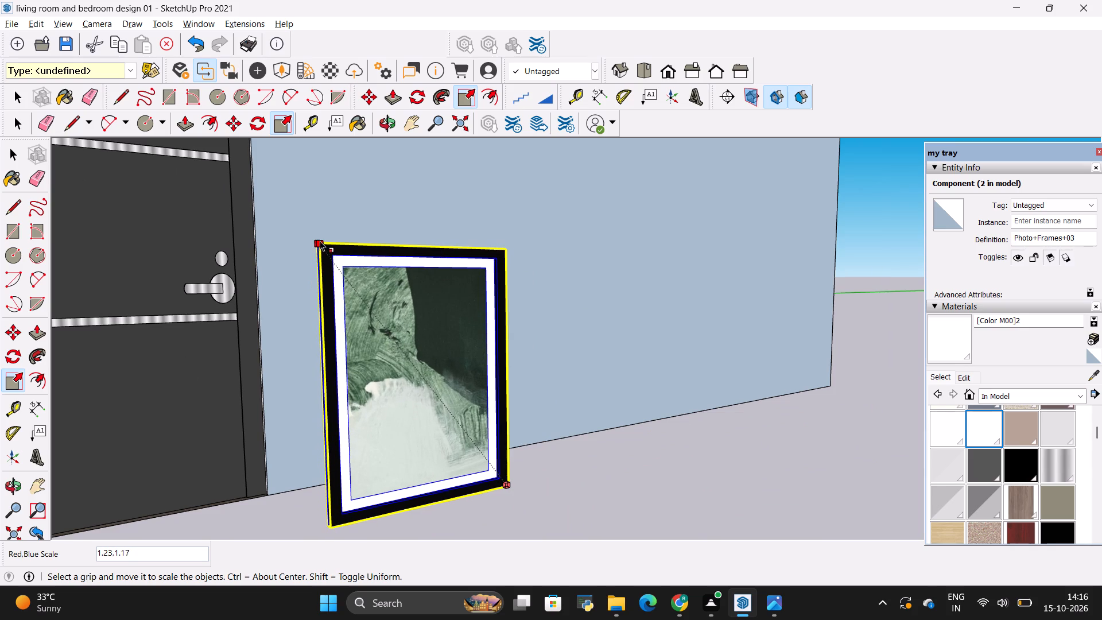
pyautogui.press('space')
pyautogui.click(655, 469)
# Move the photo frame from outside the room onto the bare side wall, high above the sofa between the table lamp and curtains.
pyautogui.scroll(-6, 655, 468)
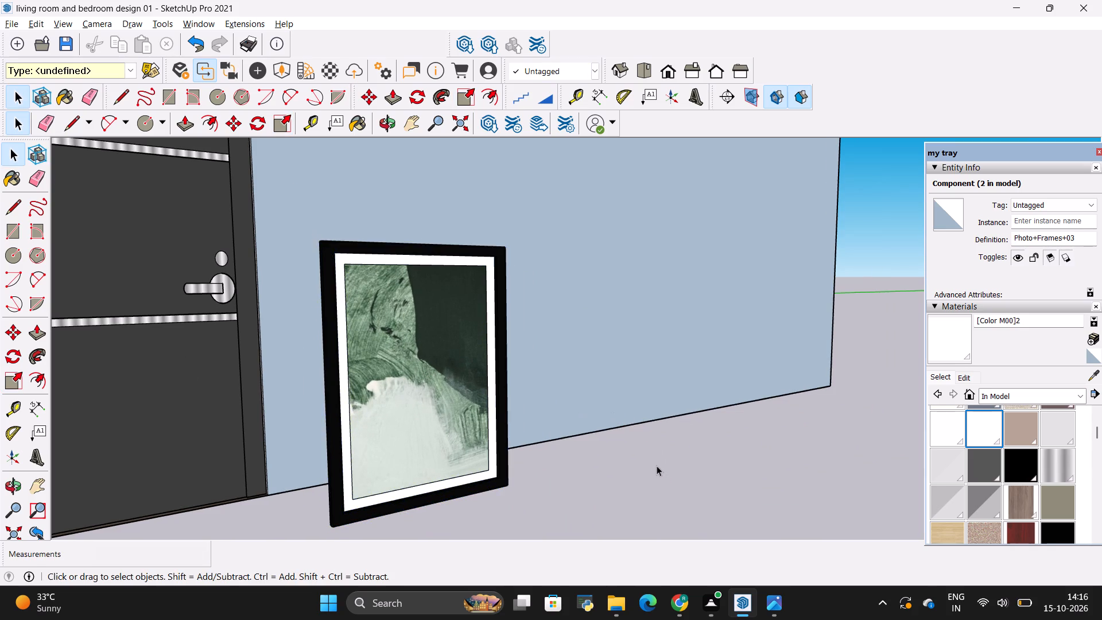
pyautogui.scroll(-10, 658, 463)
pyautogui.moveTo(502, 455); pyautogui.dragTo(673, 463, button='middle')
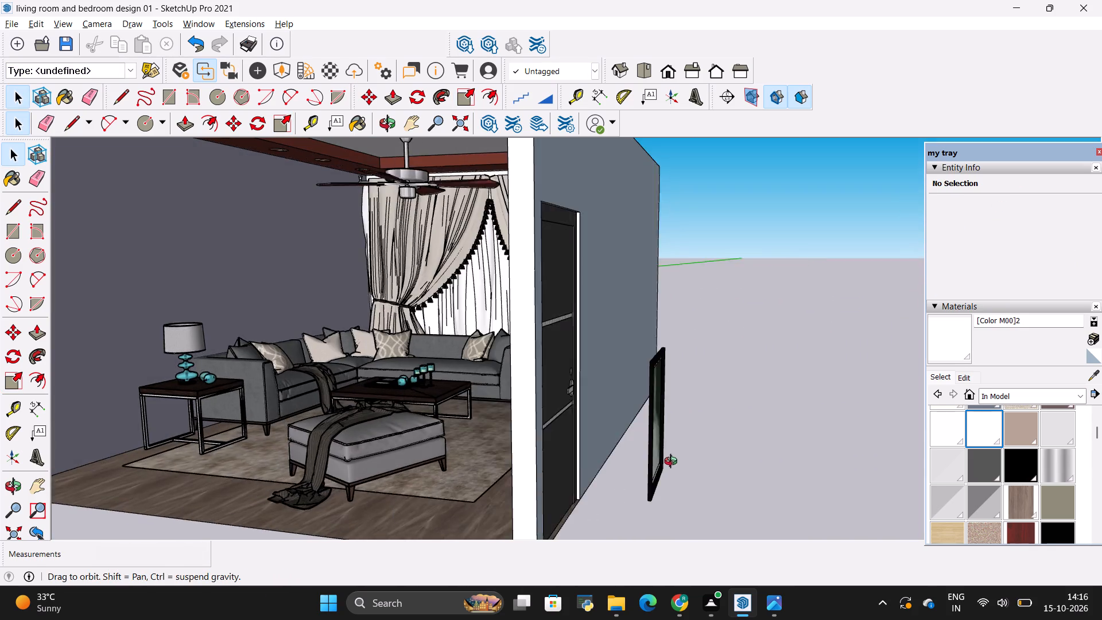
pyautogui.moveTo(673, 463); pyautogui.dragTo(626, 449, button='middle')
pyautogui.click(626, 424)
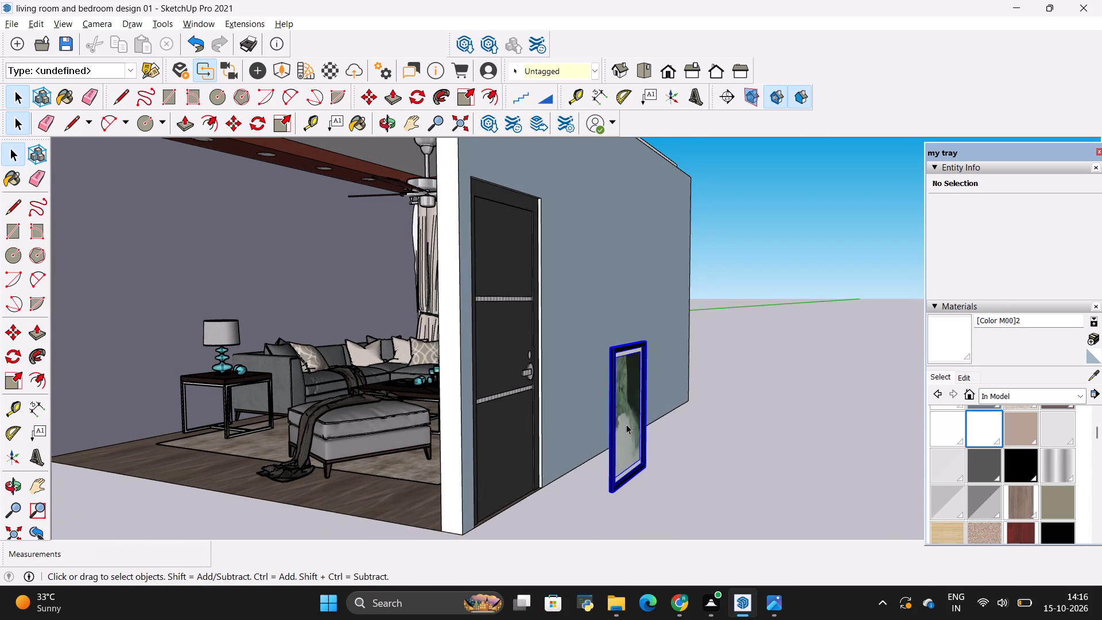
pyautogui.press('m')
pyautogui.scroll(14, 608, 506)
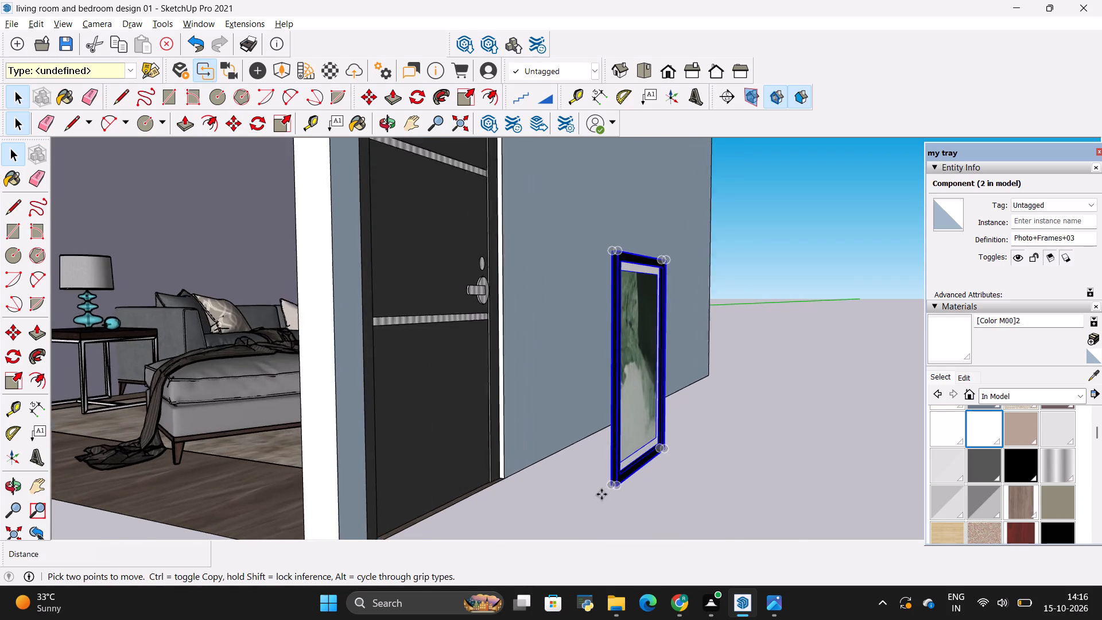
pyautogui.scroll(8, 602, 494)
pyautogui.moveTo(618, 482); pyautogui.dragTo(607, 482)
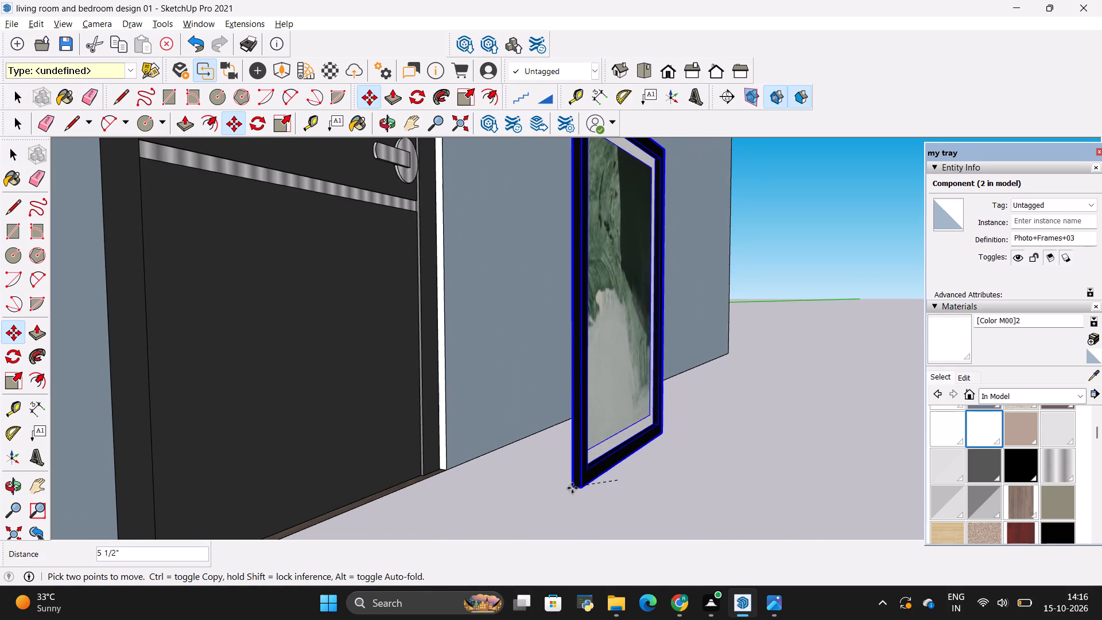
pyautogui.scroll(-10, 675, 481)
pyautogui.scroll(-9, 787, 475)
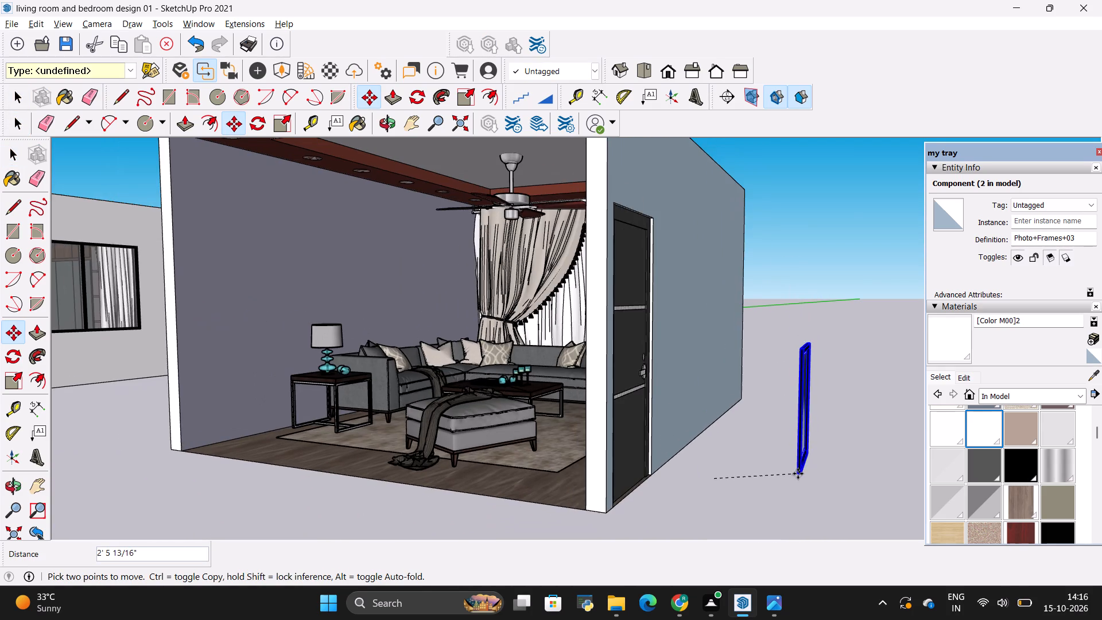
pyautogui.scroll(-5, 798, 473)
pyautogui.scroll(3, 327, 276)
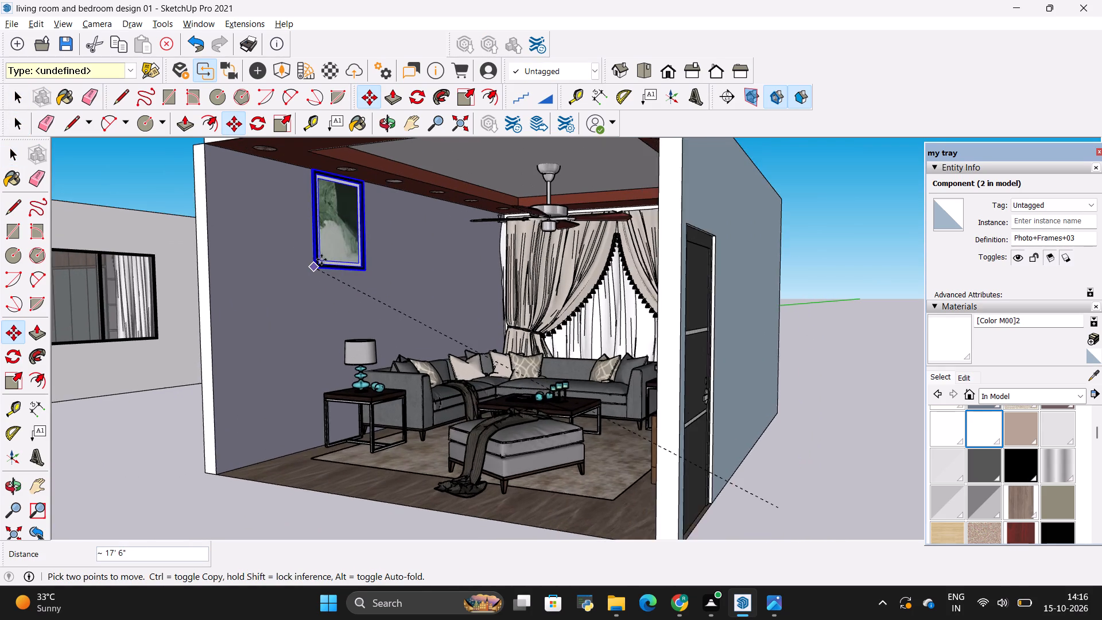
pyautogui.scroll(3, 323, 258)
pyautogui.scroll(2, 460, 251)
pyautogui.scroll(2, 519, 277)
pyautogui.moveTo(506, 324); pyautogui.dragTo(527, 380, button='middle')
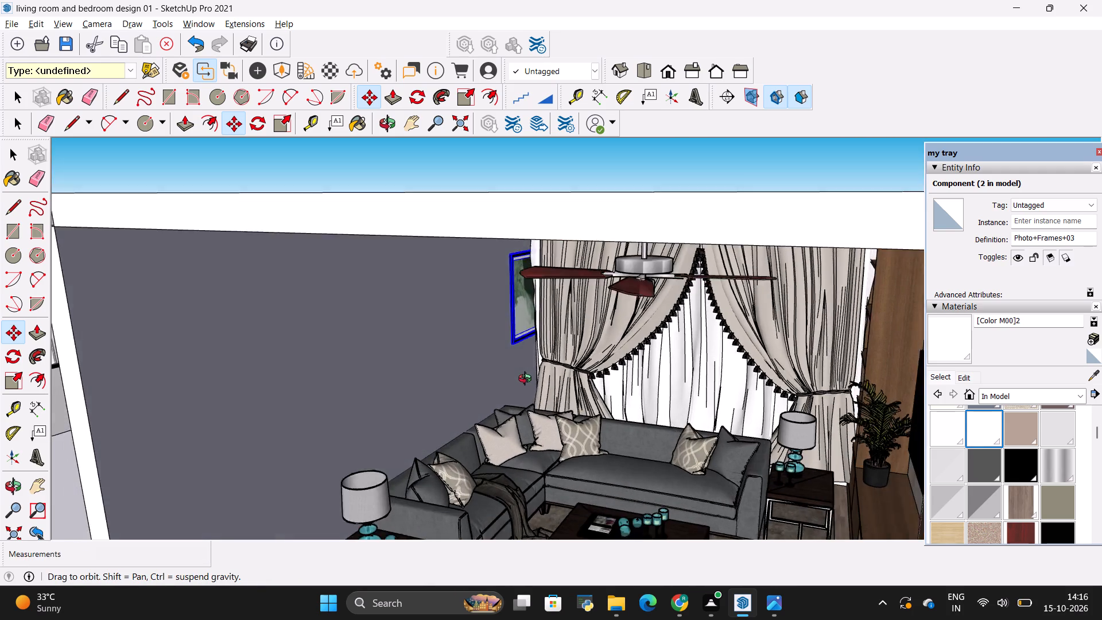
pyautogui.moveTo(527, 380); pyautogui.dragTo(534, 335, button='middle')
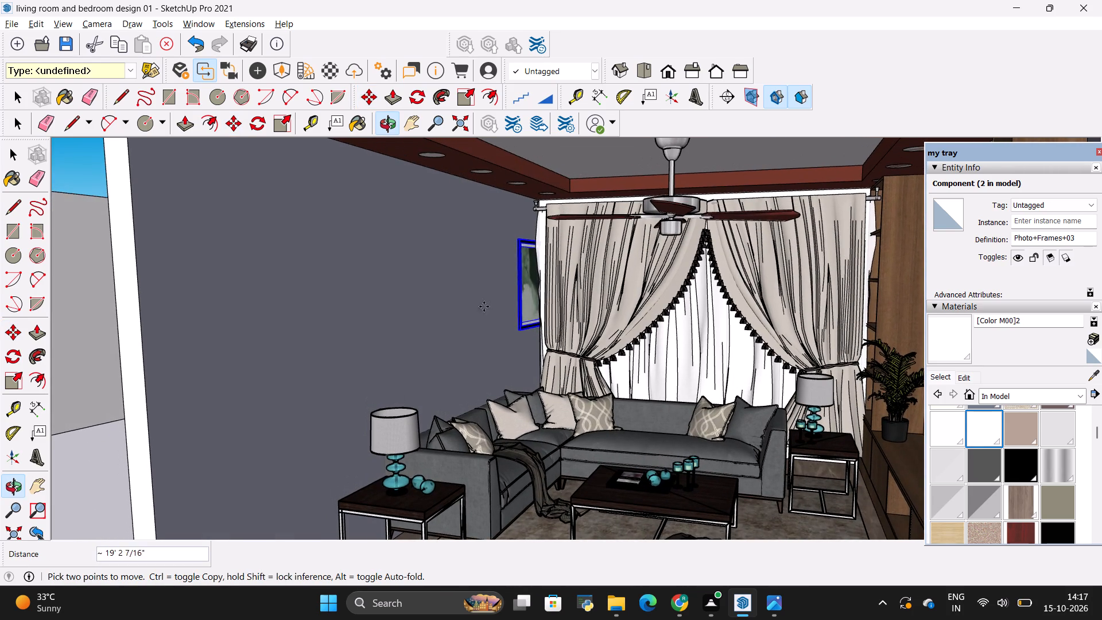
pyautogui.click(451, 313)
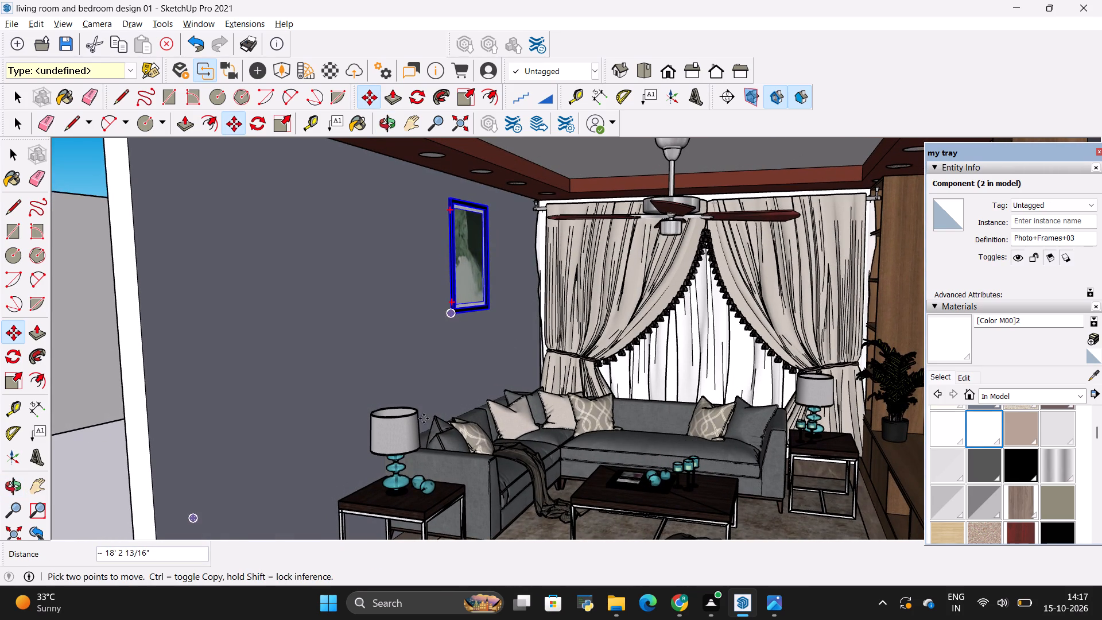
pyautogui.scroll(-18, 424, 420)
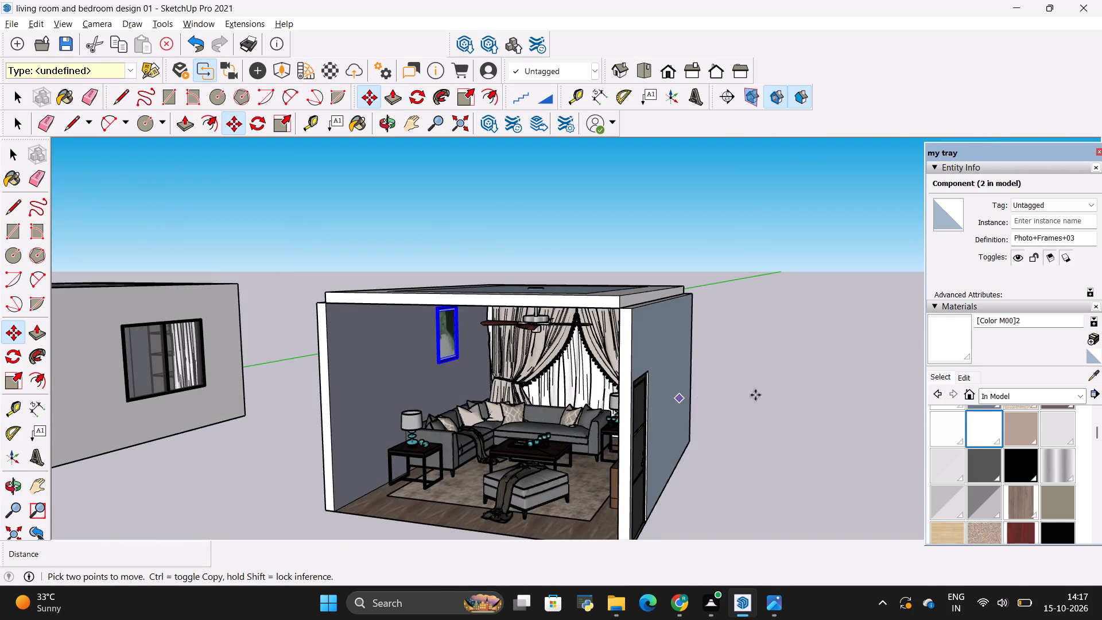
pyautogui.press('space')
pyautogui.click(809, 401)
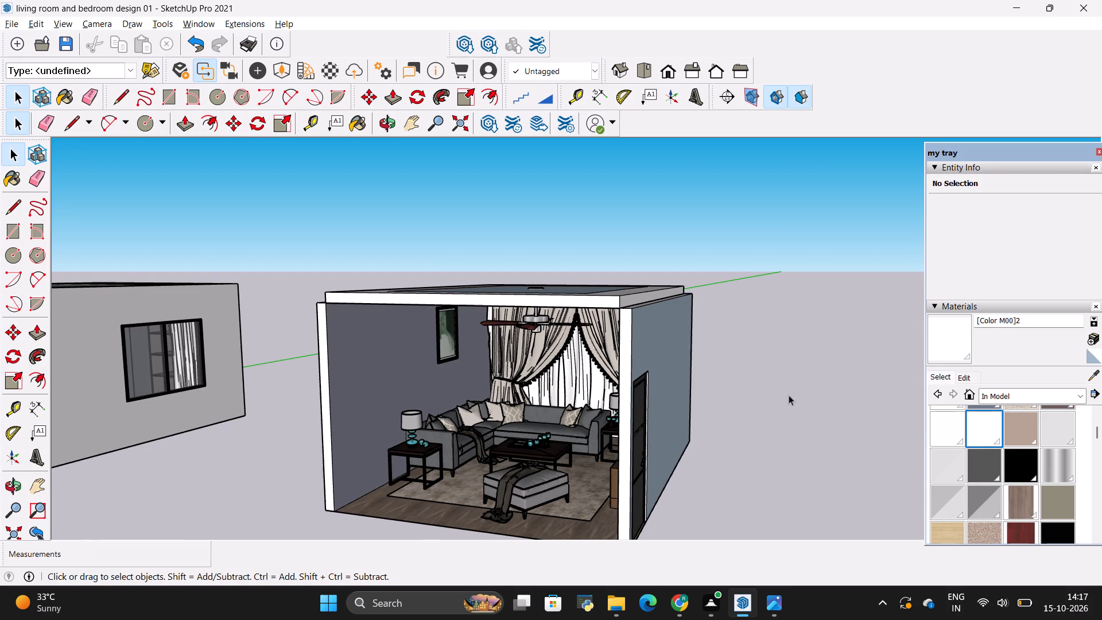
# Examine the living room through its open front, comparing the hung photo frame with the curtains, sofa and TV wall.
pyautogui.scroll(-3, 674, 401)
pyautogui.scroll(-1, 621, 429)
pyautogui.moveTo(620, 440); pyautogui.dragTo(728, 410, button='middle')
pyautogui.middleClick(720, 396)
pyautogui.middleClick(717, 395)
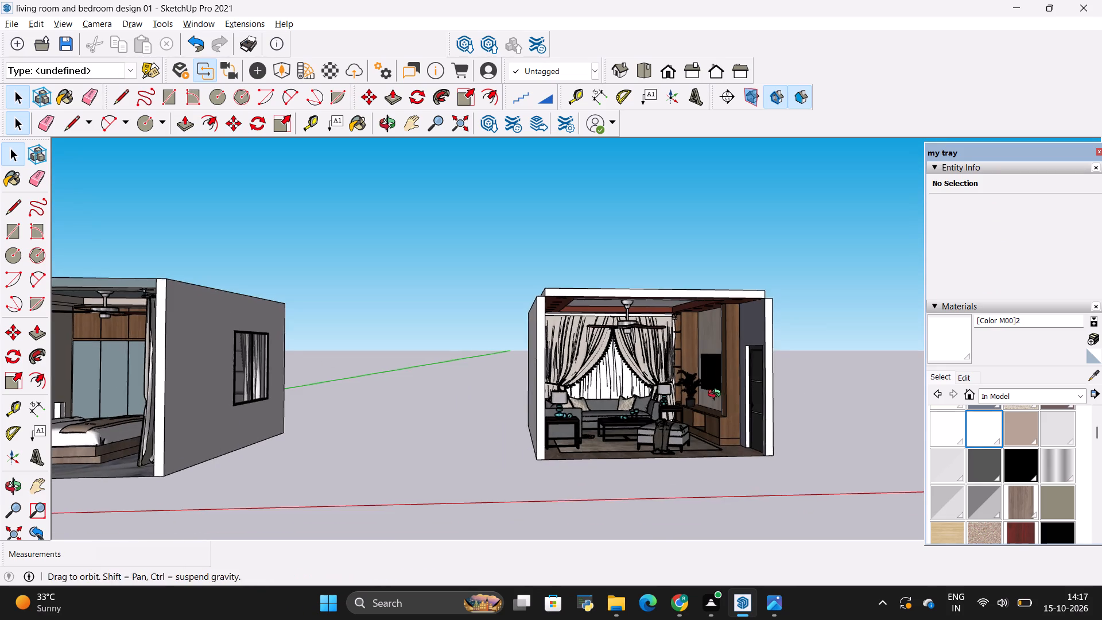
pyautogui.middleClick(717, 395)
pyautogui.moveTo(717, 395); pyautogui.dragTo(705, 402, button='middle')
pyautogui.scroll(1, 513, 311)
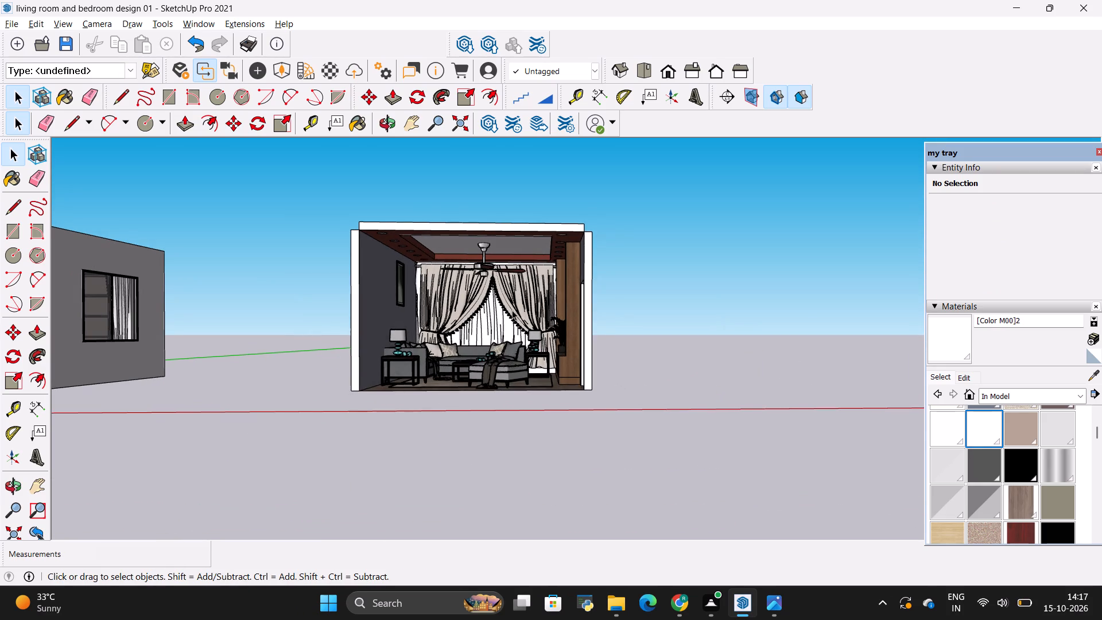
pyautogui.scroll(6, 512, 310)
pyautogui.scroll(3, 556, 343)
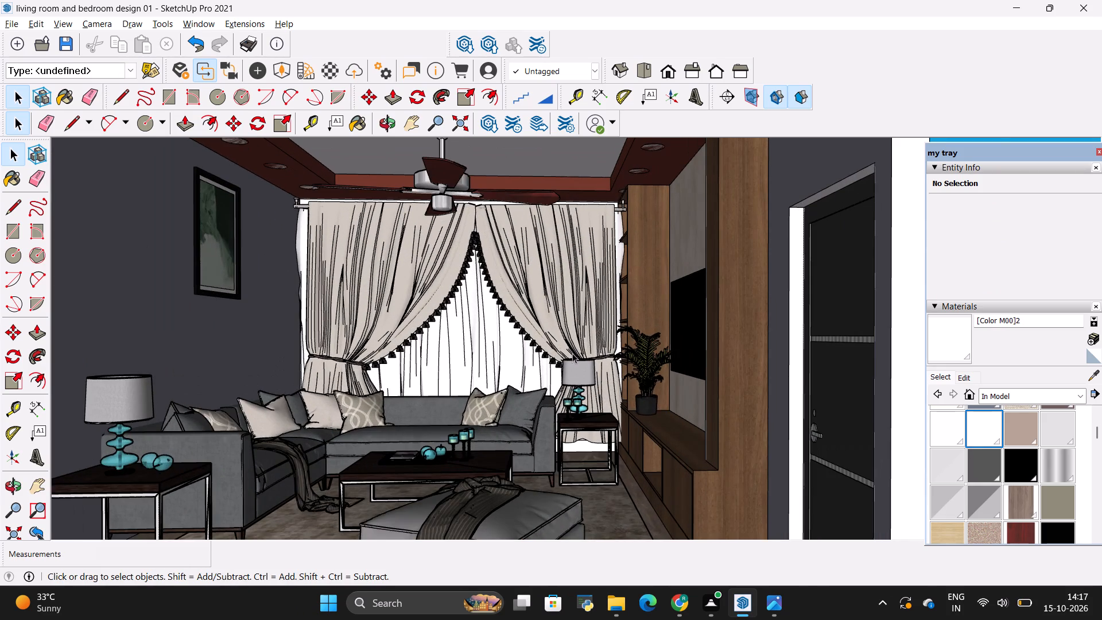
pyautogui.moveTo(573, 353); pyautogui.dragTo(642, 358, button='middle')
pyautogui.scroll(-3, 597, 347)
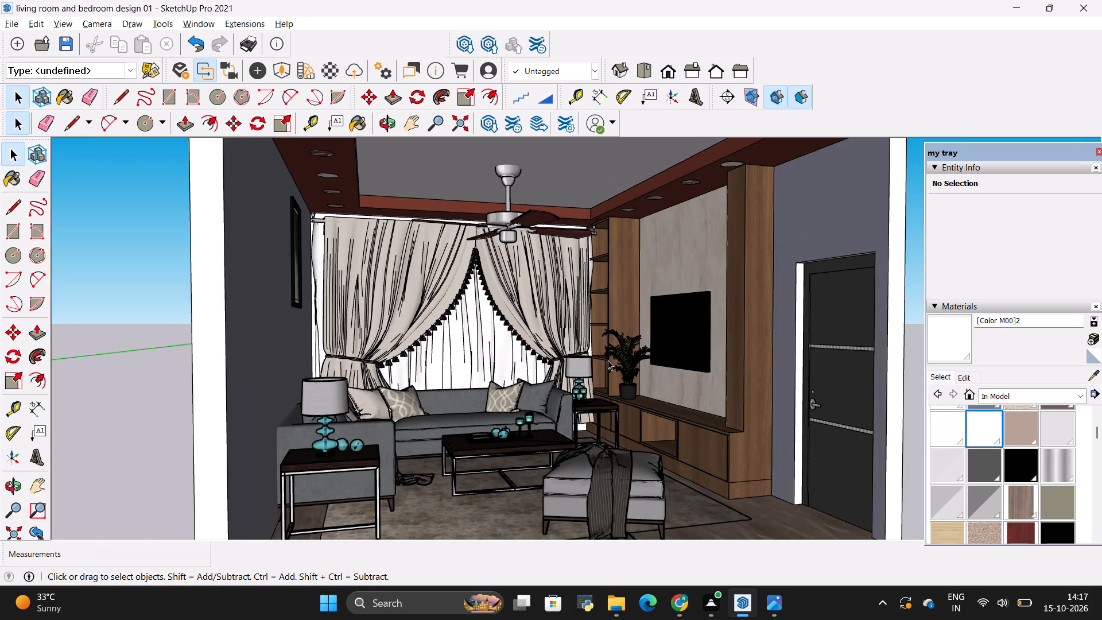
pyautogui.moveTo(608, 361); pyautogui.dragTo(590, 337, button='middle')
pyautogui.scroll(1, 653, 306)
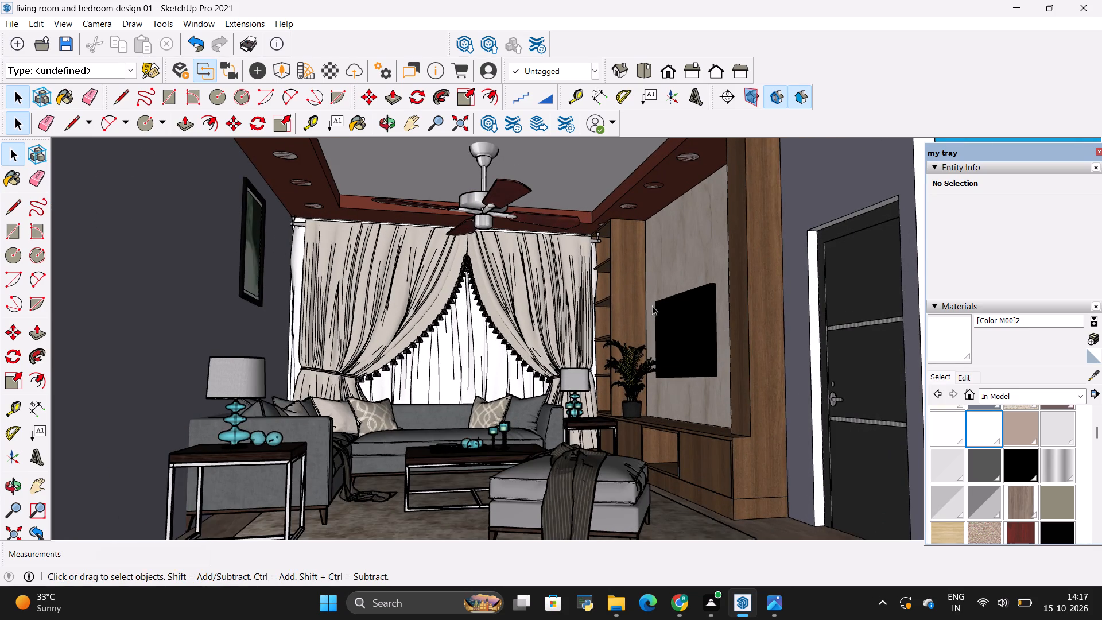
pyautogui.moveTo(652, 306); pyautogui.dragTo(652, 315, button='middle')
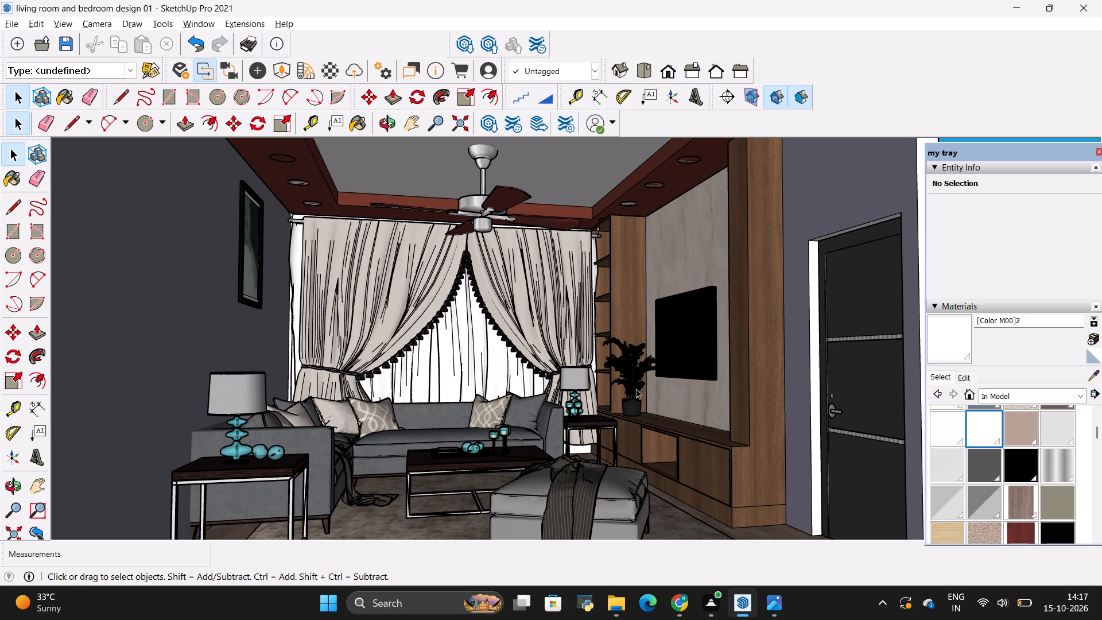
# Examine the whole room from outside and from a low angle, including the ceiling border, fan, photo frame and TV wall.
pyautogui.scroll(-9, 633, 389)
pyautogui.moveTo(622, 394); pyautogui.dragTo(643, 389, button='middle')
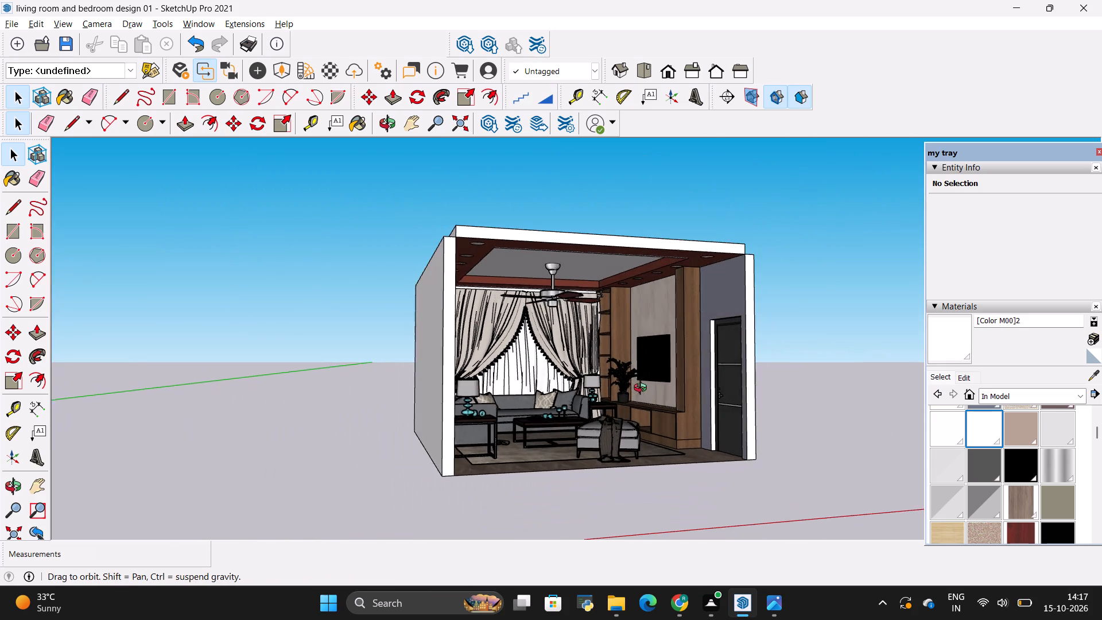
pyautogui.moveTo(643, 389); pyautogui.dragTo(587, 383, button='middle')
pyautogui.scroll(4, 623, 338)
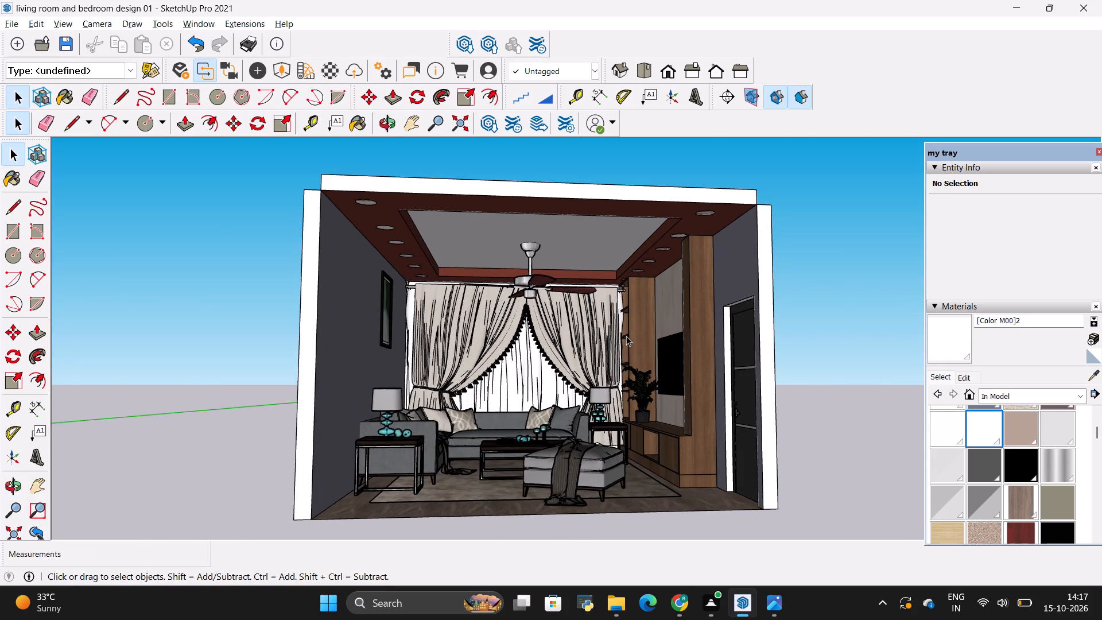
pyautogui.scroll(2, 627, 336)
pyautogui.scroll(-3, 653, 369)
pyautogui.moveTo(663, 411); pyautogui.dragTo(663, 378, button='middle')
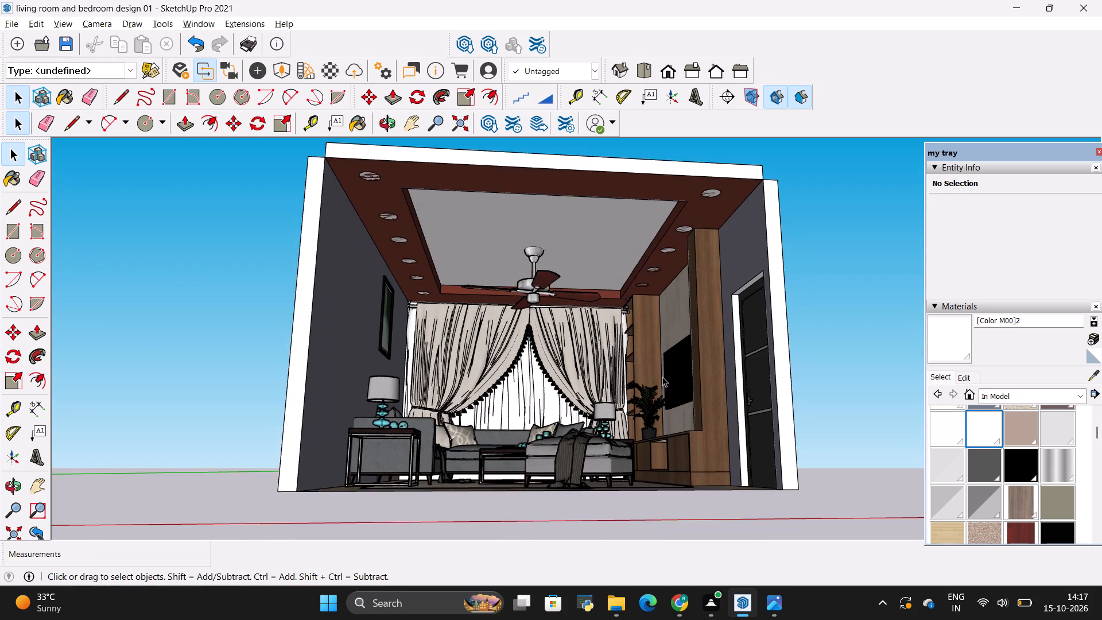
pyautogui.scroll(6, 662, 377)
pyautogui.moveTo(655, 369); pyautogui.dragTo(672, 387, button='middle')
pyautogui.scroll(1, 672, 387)
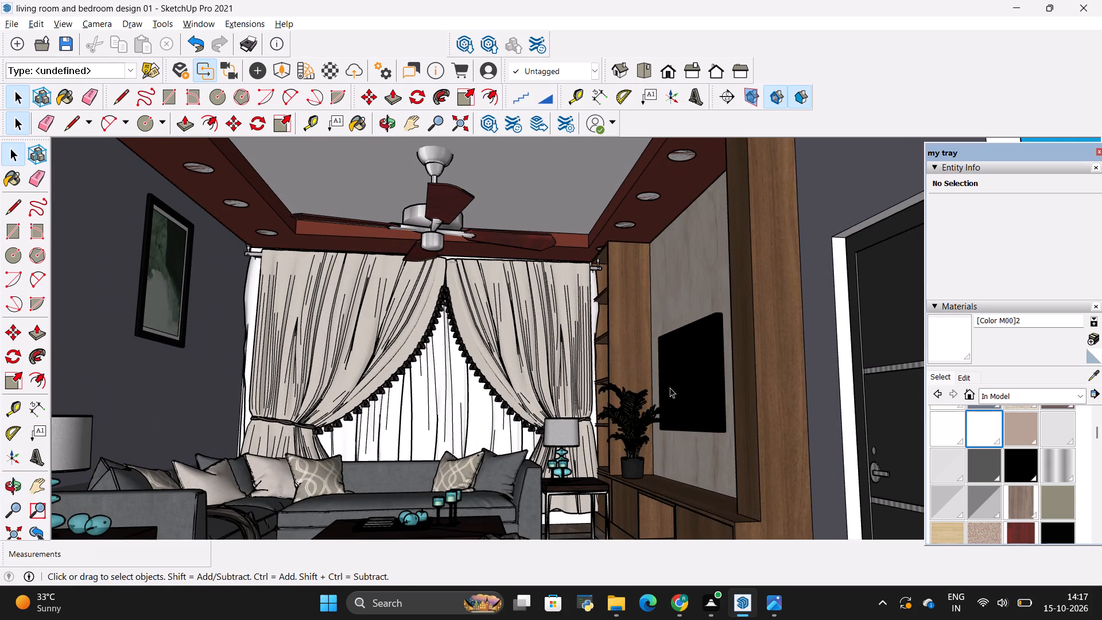
pyautogui.scroll(-2, 670, 387)
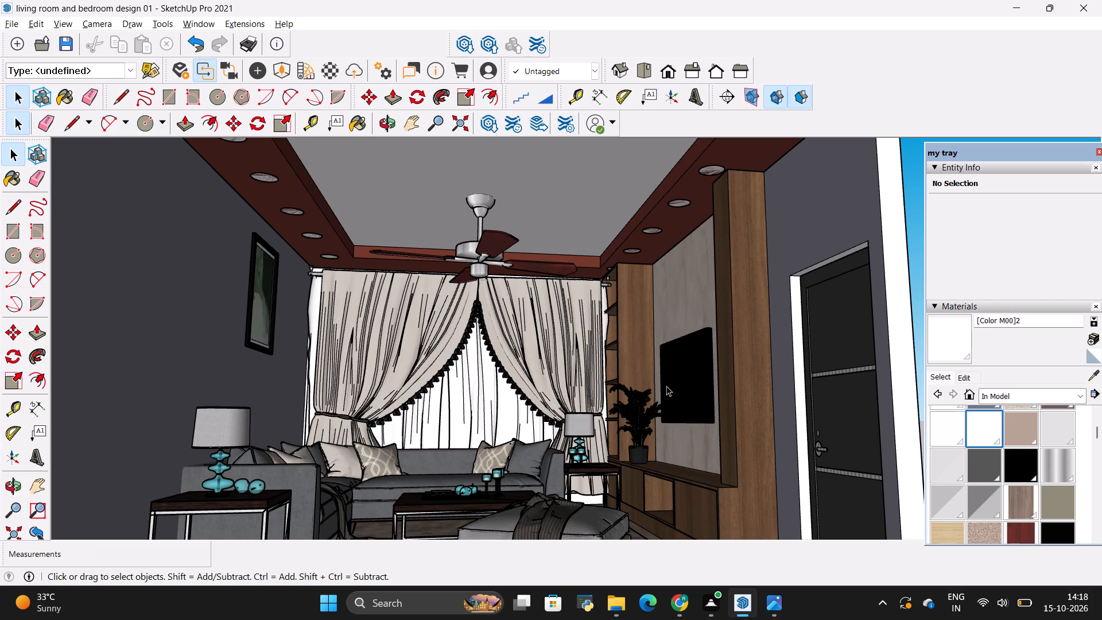
# Export the low, open-front view of the living room as the JPEG image "living room and bedroom design 01" in the Downloads folder.
pyautogui.moveTo(666, 386); pyautogui.dragTo(674, 369, button='middle')
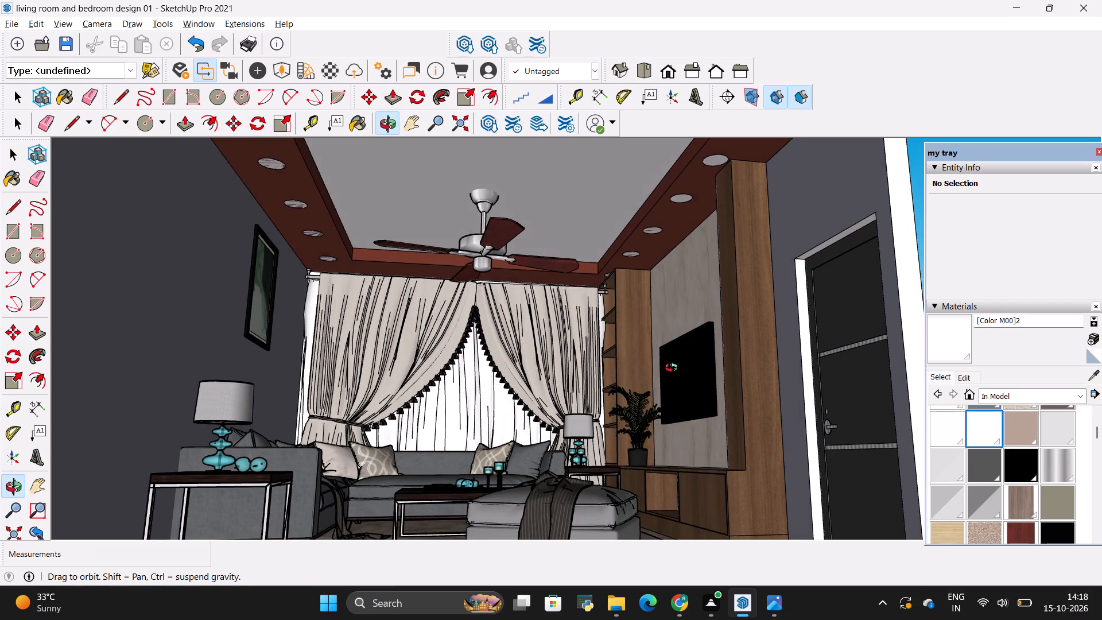
pyautogui.moveTo(674, 369); pyautogui.dragTo(677, 365, button='middle')
pyautogui.keyDown('shift'); pyautogui.moveTo(671, 428); pyautogui.dragTo(669, 401, button='middle'); pyautogui.keyUp('shift')
pyautogui.moveTo(669, 387); pyautogui.dragTo(668, 410, button='middle')
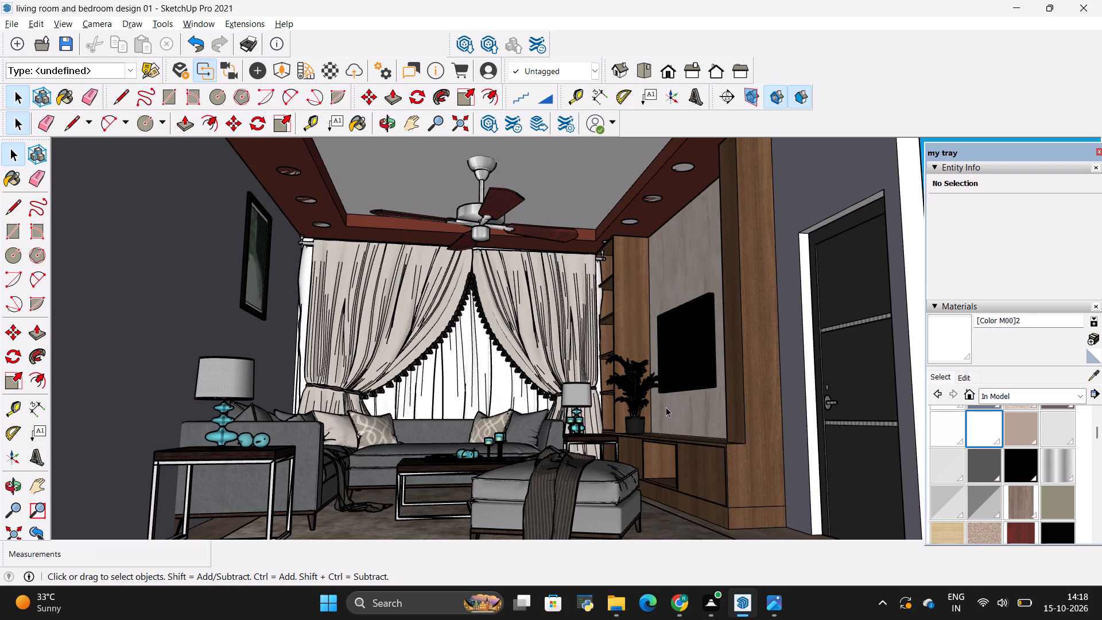
pyautogui.moveTo(641, 417); pyautogui.dragTo(642, 414, button='middle')
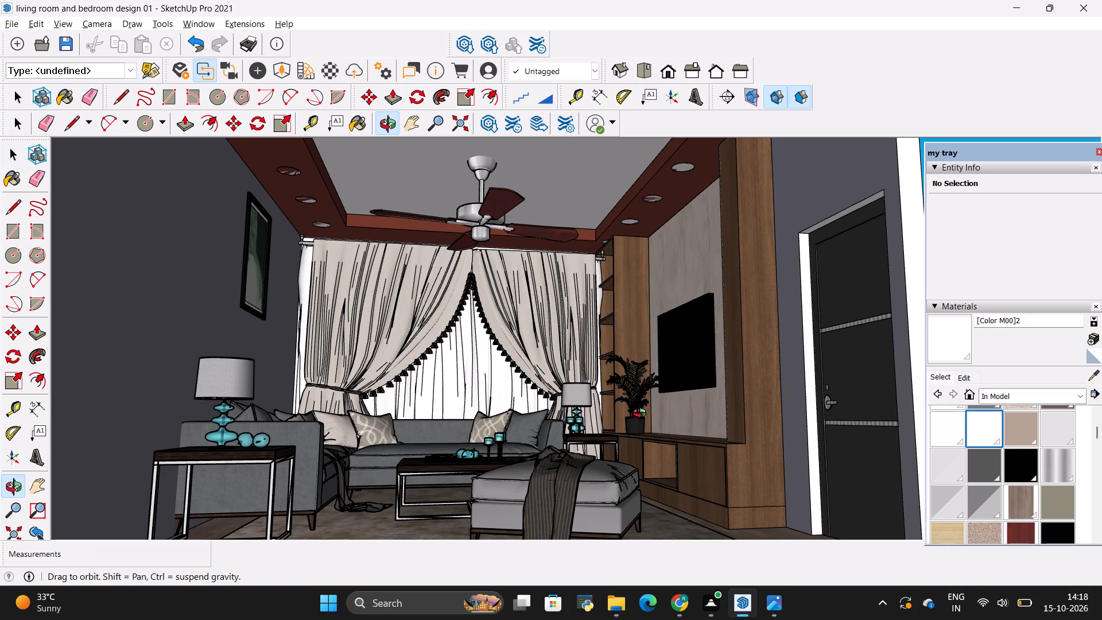
pyautogui.moveTo(642, 414); pyautogui.dragTo(646, 412, button='middle')
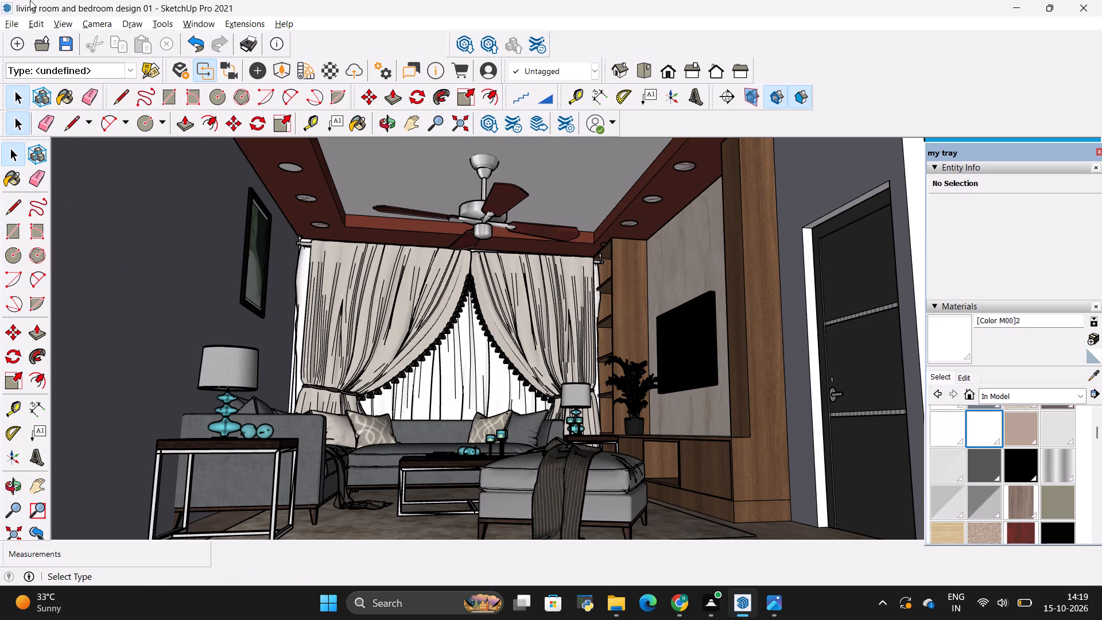
pyautogui.click(2, 26)
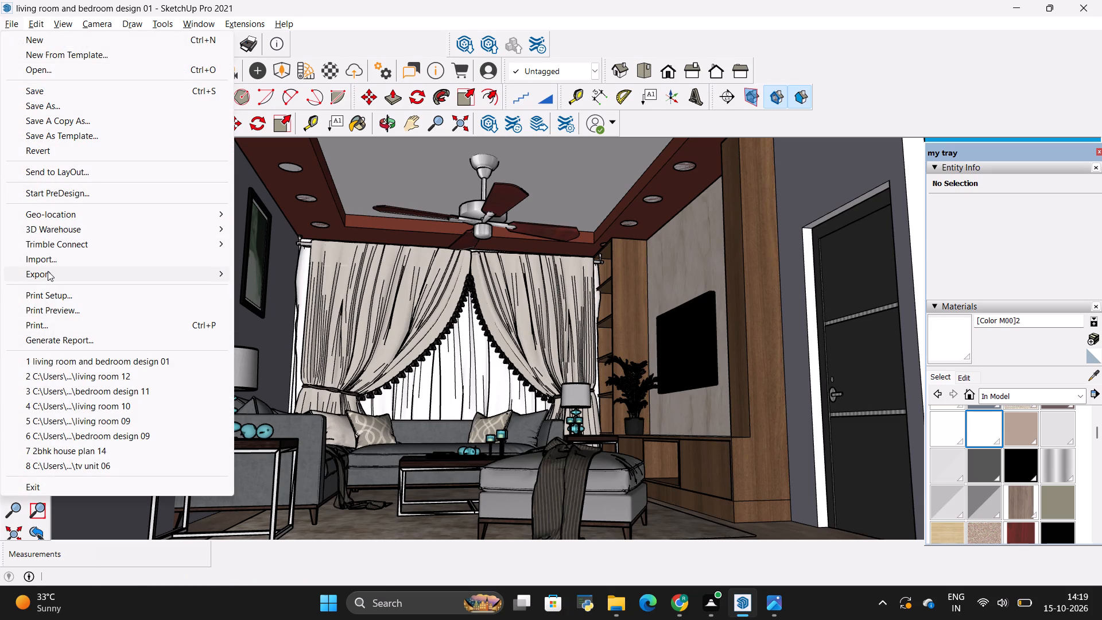
pyautogui.click(48, 271)
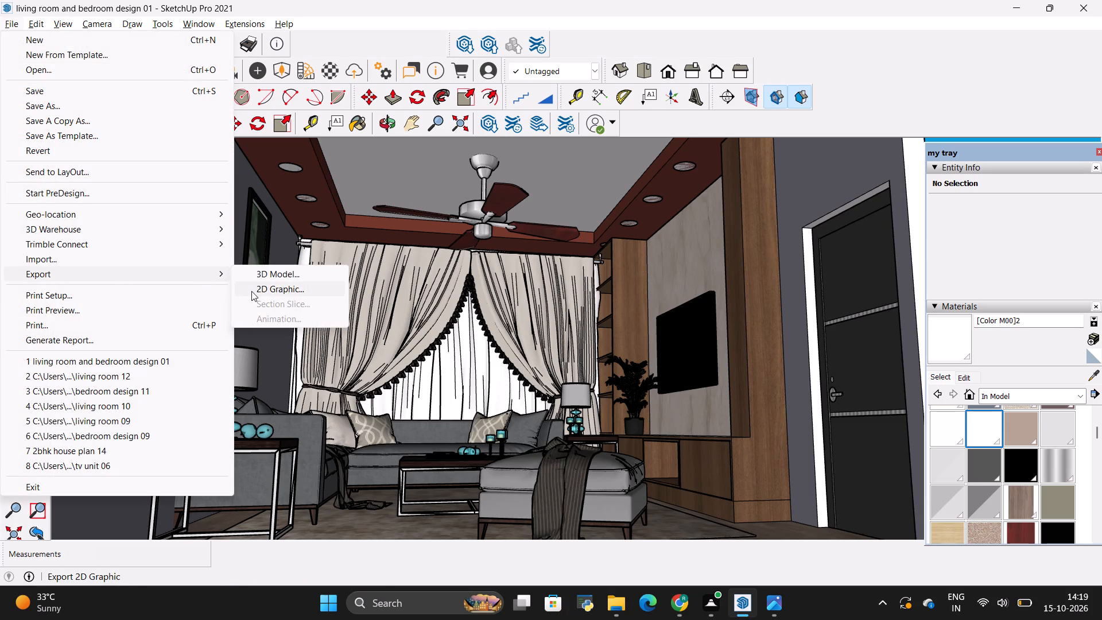
pyautogui.click(251, 291)
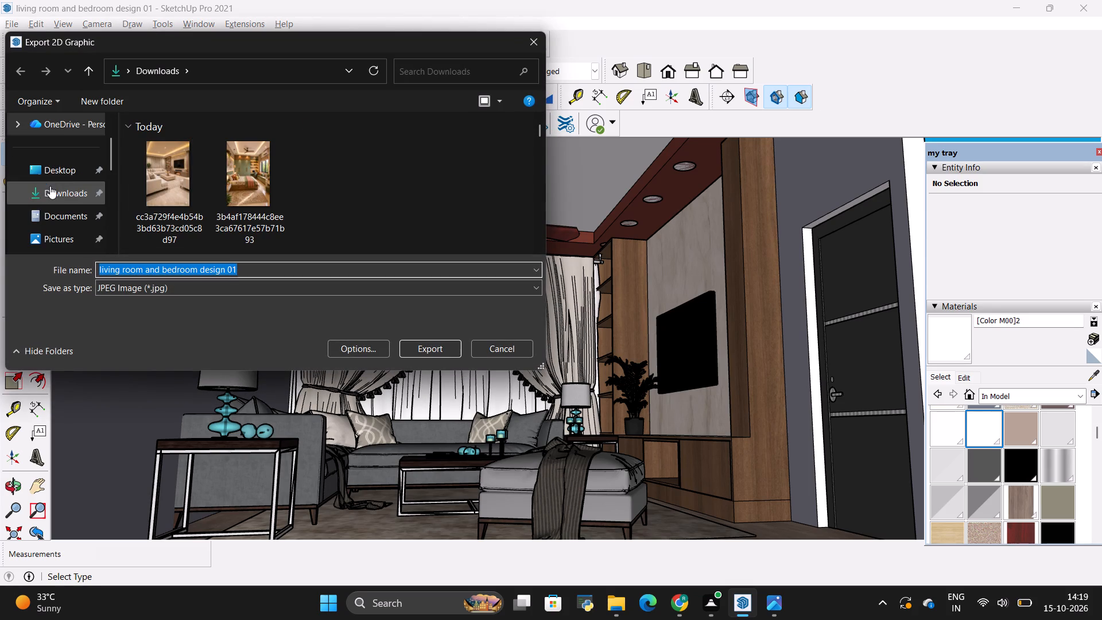
pyautogui.click(50, 186)
pyautogui.click(419, 351)
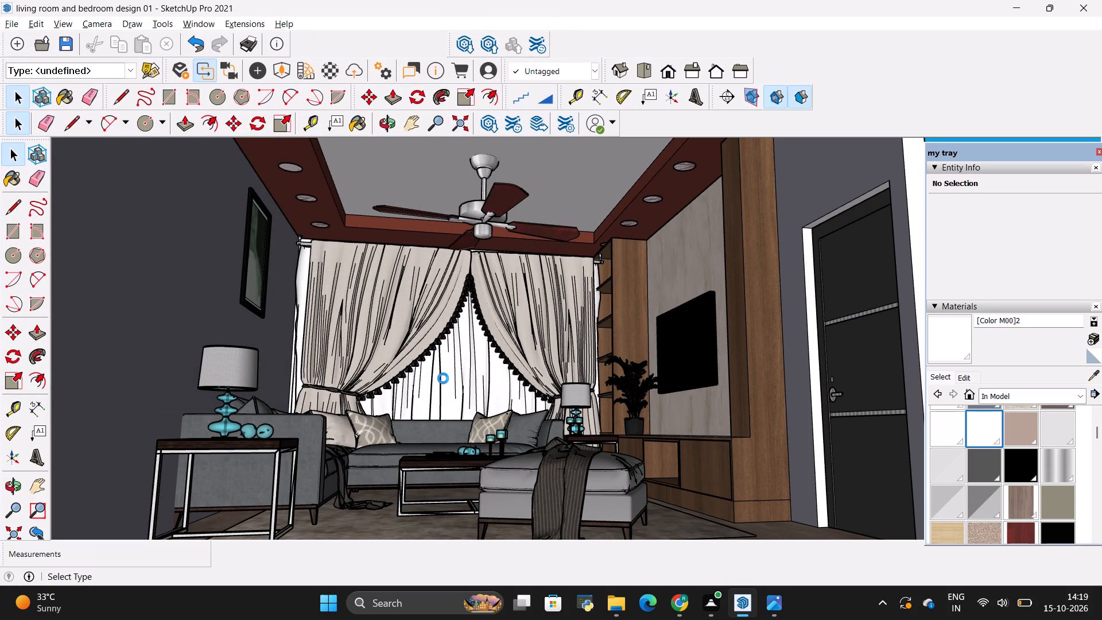
# Compose an interior view of the bedroom from its open side, showing the bed, wardrobe, shelves, wall frame and curtained window.
pyautogui.scroll(-9, 596, 348)
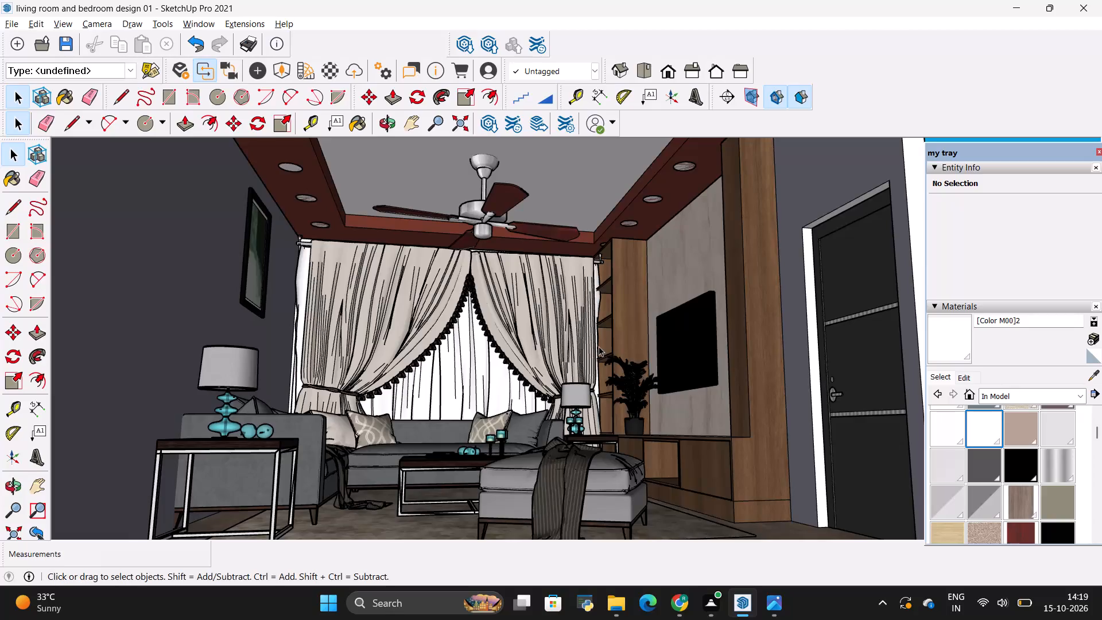
pyautogui.scroll(-4, 599, 346)
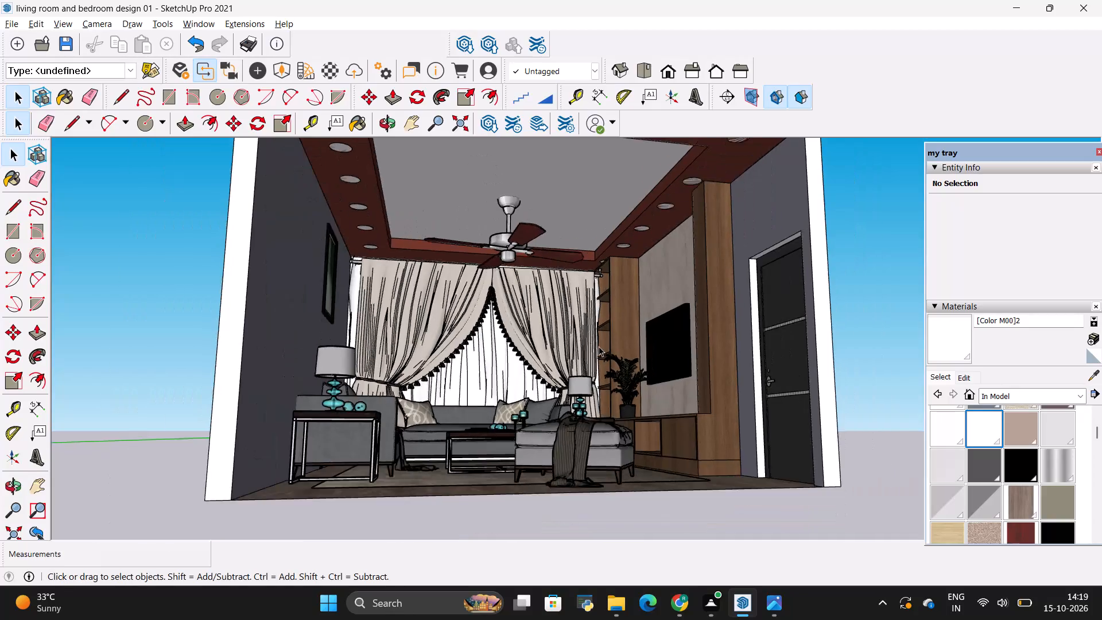
pyautogui.scroll(-17, 599, 346)
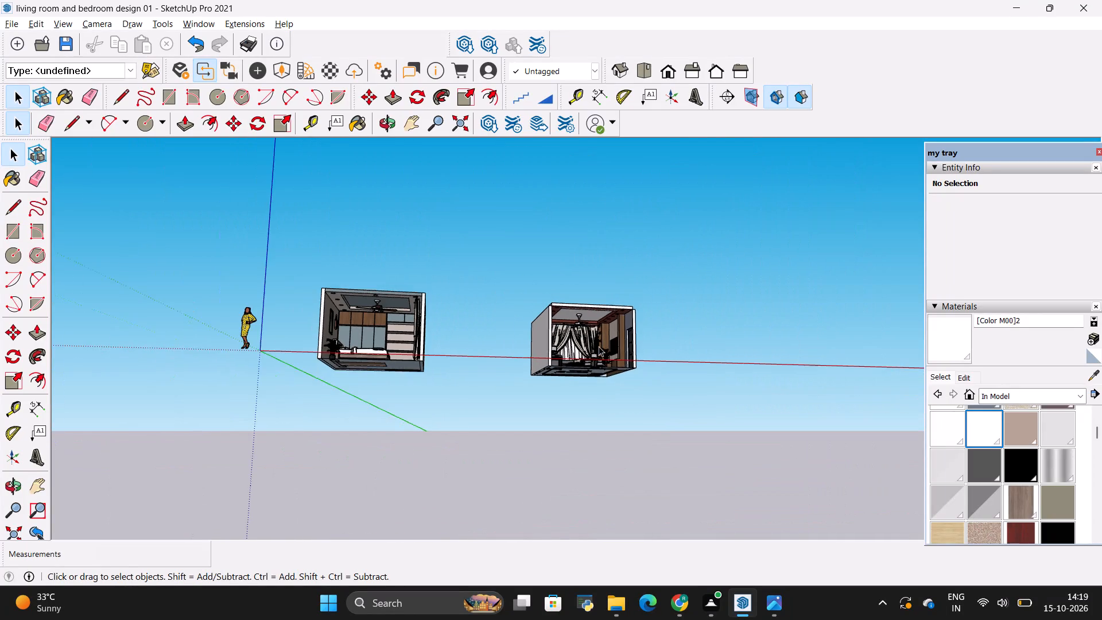
pyautogui.scroll(8, 391, 341)
pyautogui.scroll(12, 263, 298)
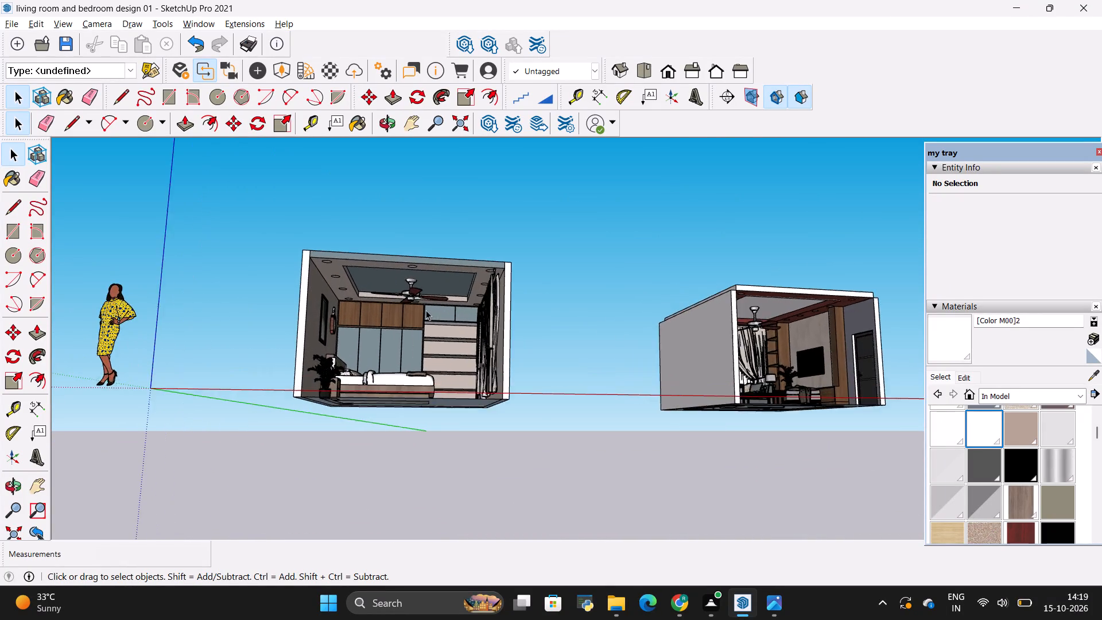
pyautogui.scroll(5, 426, 310)
pyautogui.scroll(4, 377, 356)
pyautogui.middleClick(449, 351)
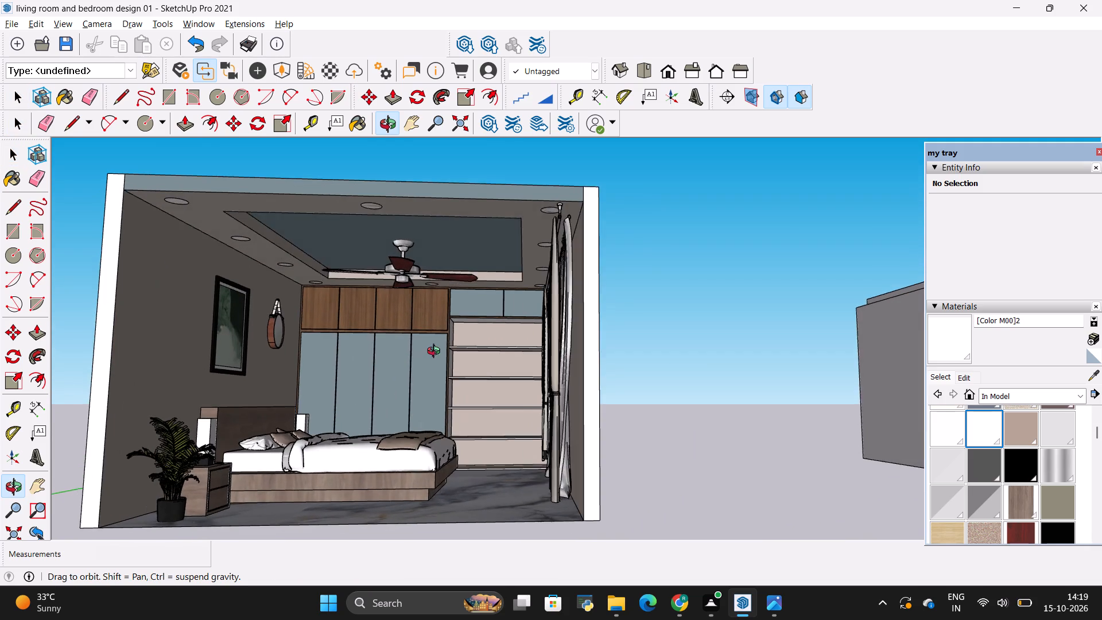
pyautogui.scroll(6, 427, 350)
pyautogui.scroll(-5, 428, 346)
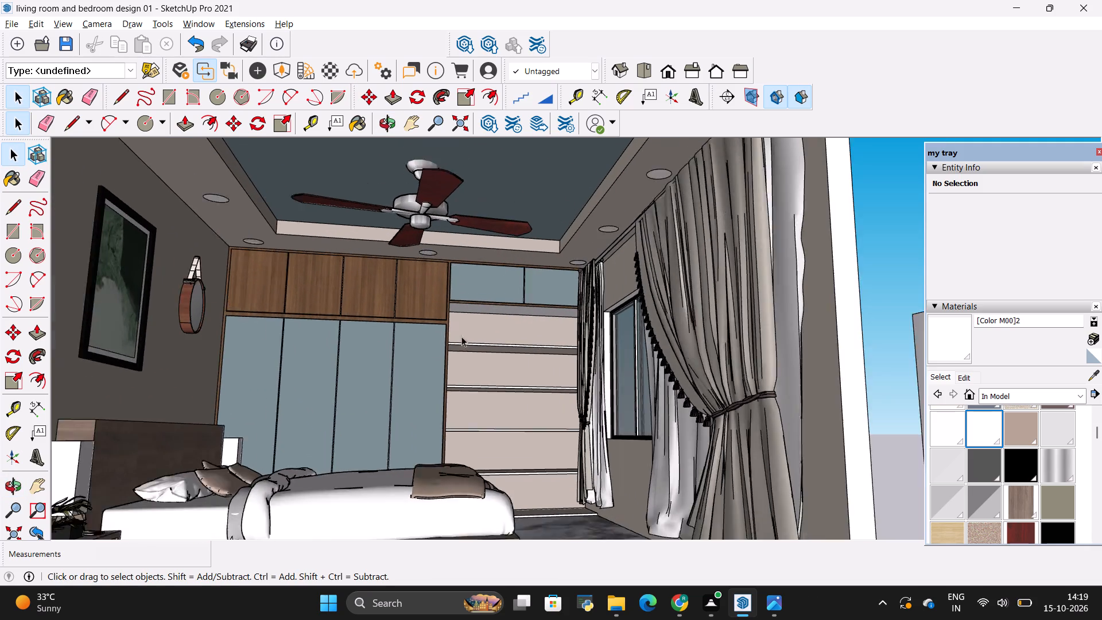
pyautogui.moveTo(487, 331); pyautogui.dragTo(509, 331, button='middle')
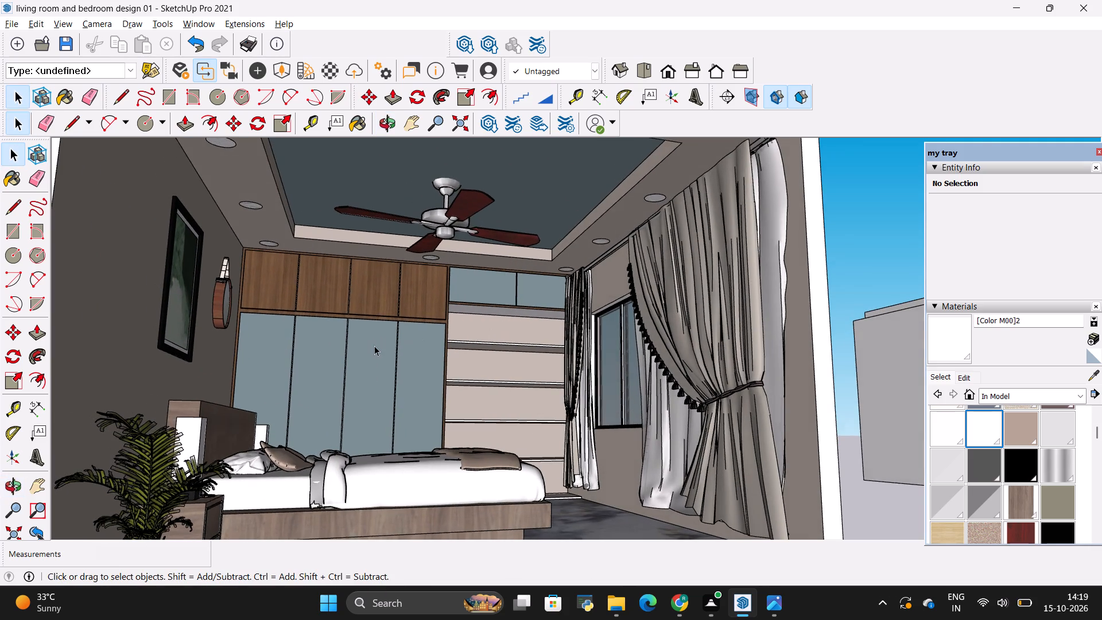
pyautogui.scroll(2, 374, 346)
pyautogui.scroll(-2, 385, 342)
pyautogui.keyDown('shift'); pyautogui.moveTo(382, 363); pyautogui.dragTo(405, 342, button='middle'); pyautogui.keyUp('shift')
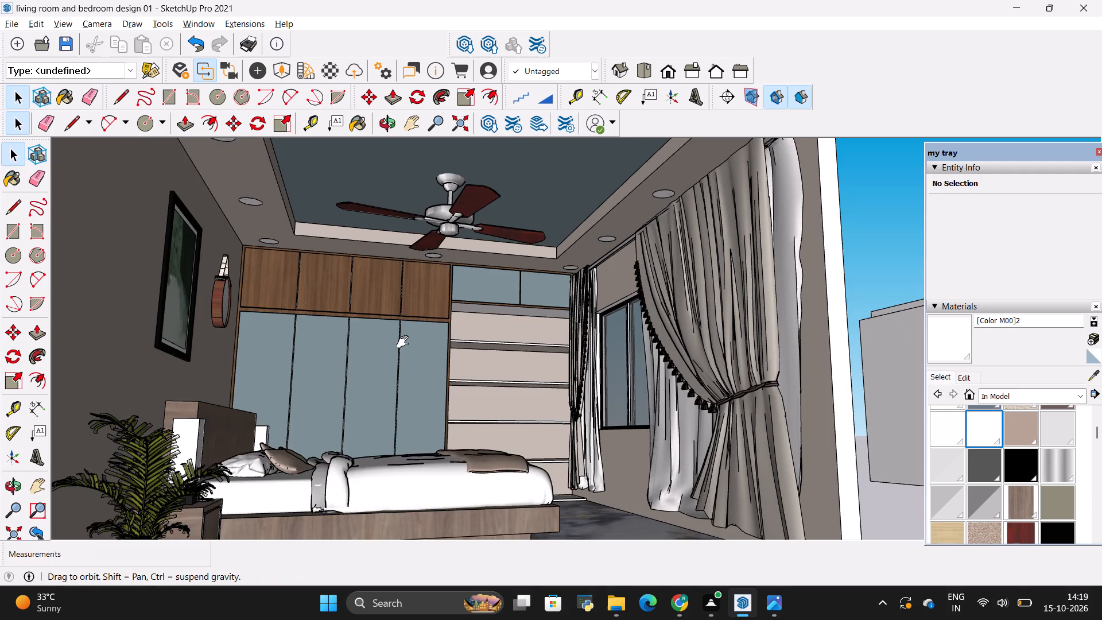
pyautogui.keyDown('shift'); pyautogui.moveTo(405, 342); pyautogui.dragTo(417, 332, button='middle'); pyautogui.keyUp('shift')
pyautogui.moveTo(414, 332); pyautogui.dragTo(407, 351, button='middle')
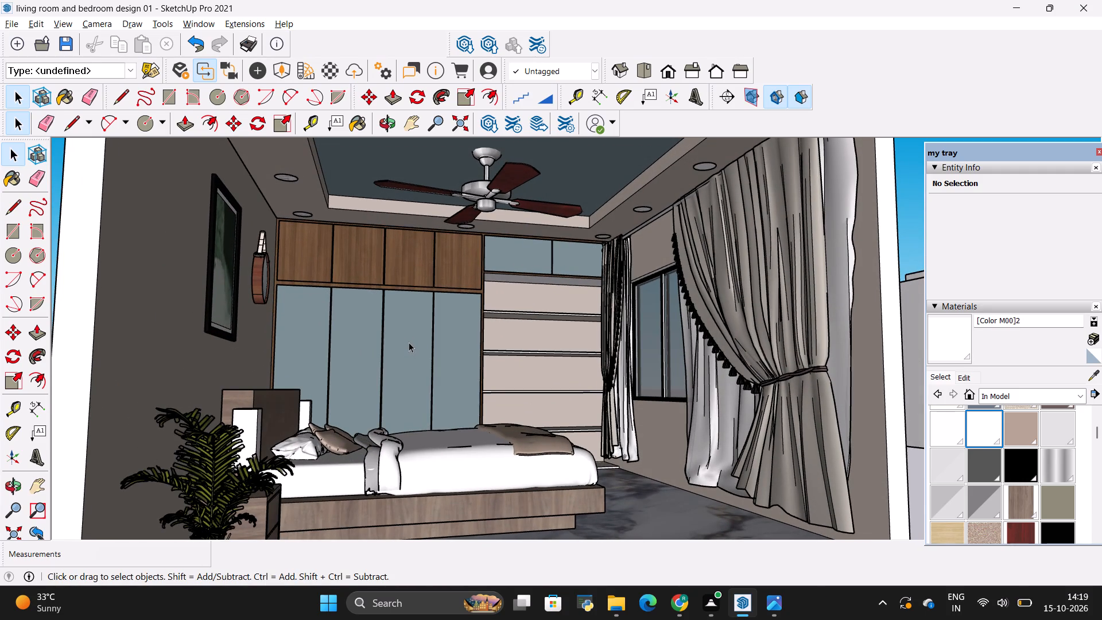
pyautogui.scroll(1, 398, 340)
pyautogui.moveTo(358, 345); pyautogui.dragTo(367, 346, button='middle')
pyautogui.keyDown('shift'); pyautogui.moveTo(383, 398); pyautogui.dragTo(385, 378, button='middle'); pyautogui.keyUp('shift')
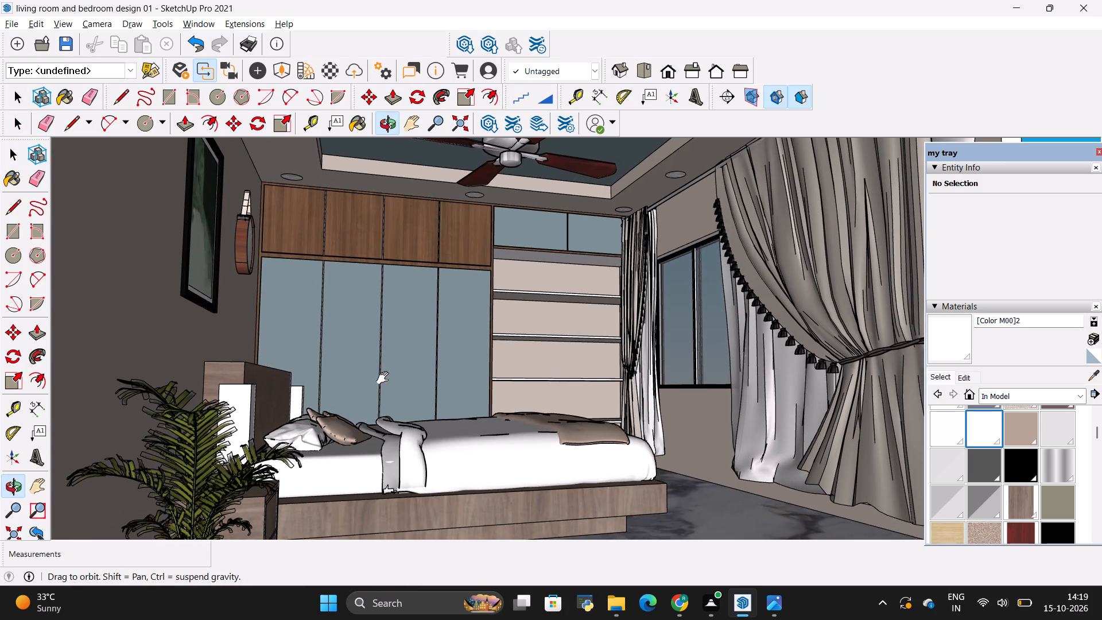
pyautogui.keyDown('shift'); pyautogui.moveTo(385, 378); pyautogui.dragTo(385, 378, button='middle'); pyautogui.keyUp('shift')
pyautogui.moveTo(401, 365); pyautogui.dragTo(399, 378, button='middle')
pyautogui.scroll(-1, 399, 371)
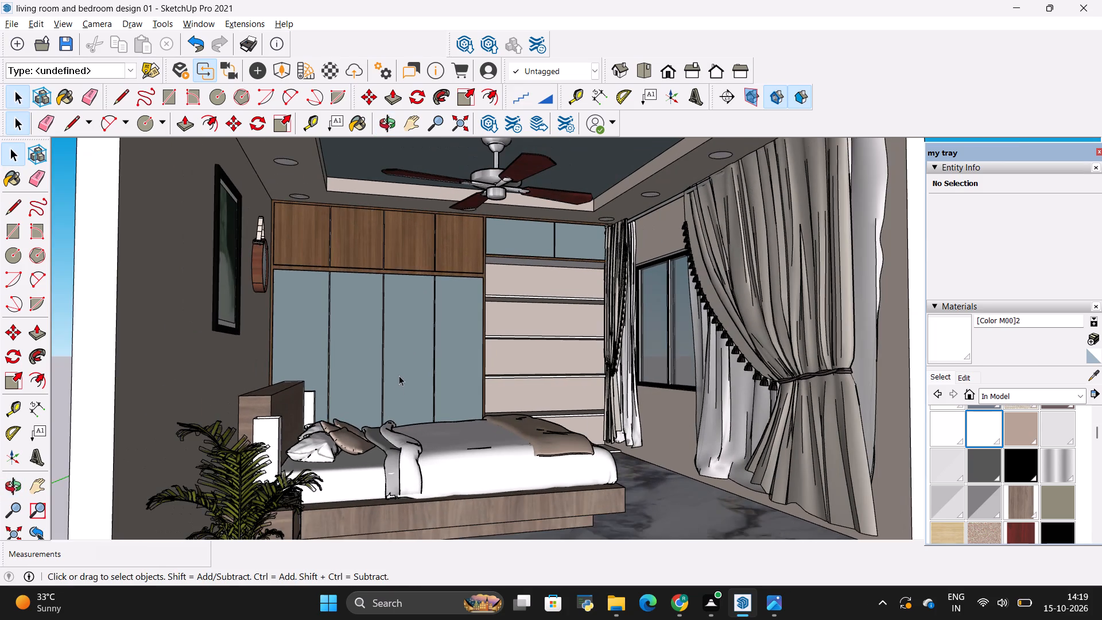
pyautogui.moveTo(397, 389); pyautogui.dragTo(397, 363, button='middle')
pyautogui.scroll(1, 404, 356)
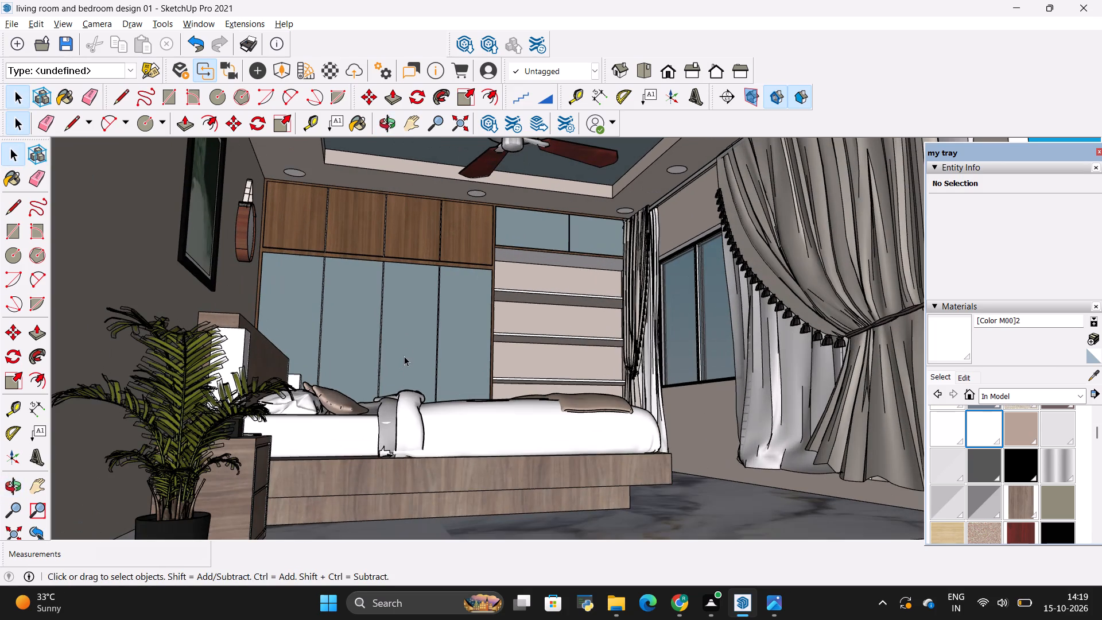
pyautogui.moveTo(404, 356); pyautogui.dragTo(409, 390, button='middle')
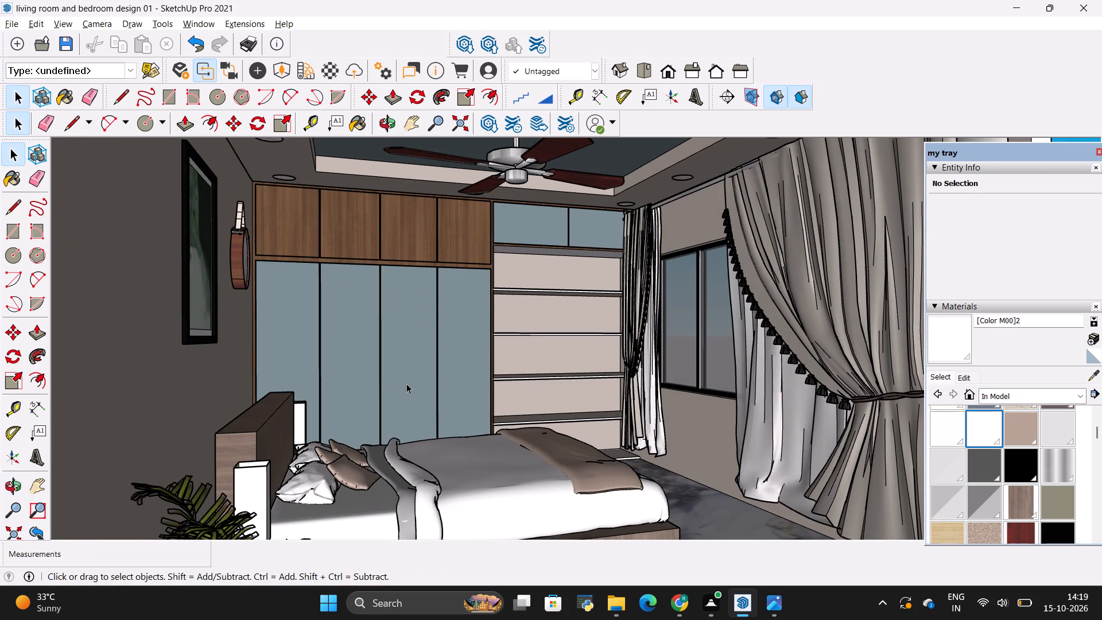
# Export the bedroom view as the JPEG image "living room and bedroom design 02" in the Downloads folder.
pyautogui.click(1, 33)
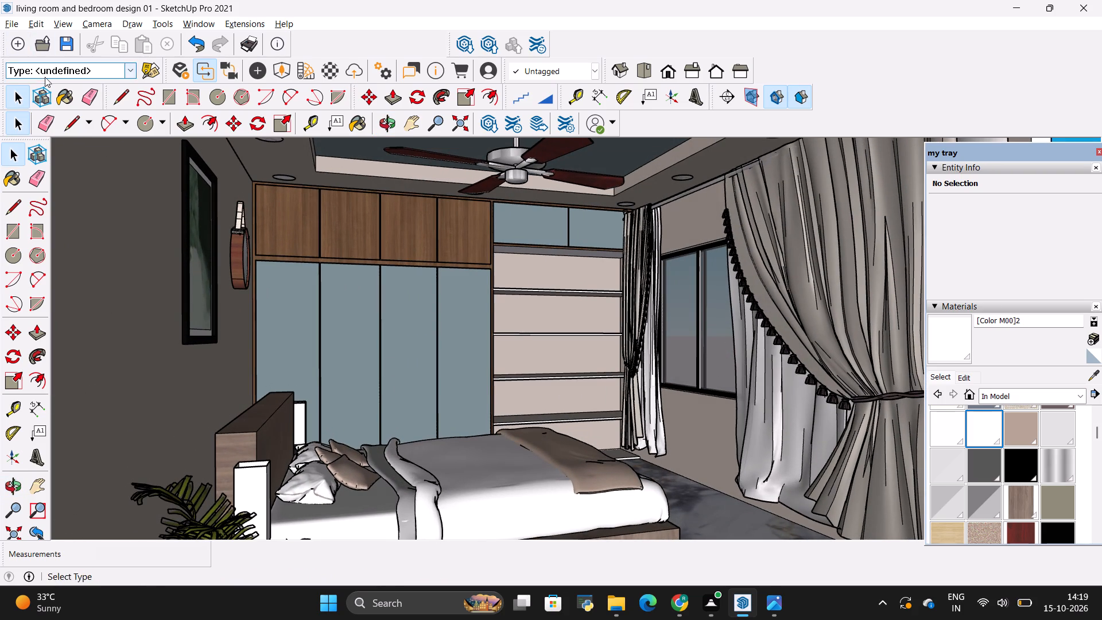
pyautogui.click(17, 25)
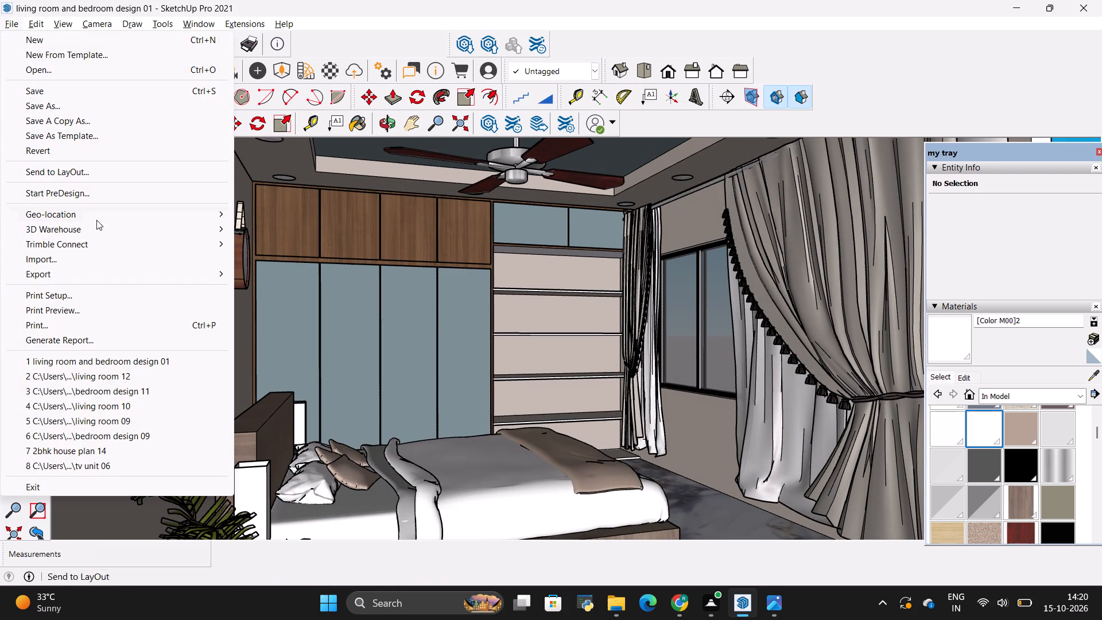
pyautogui.click(92, 270)
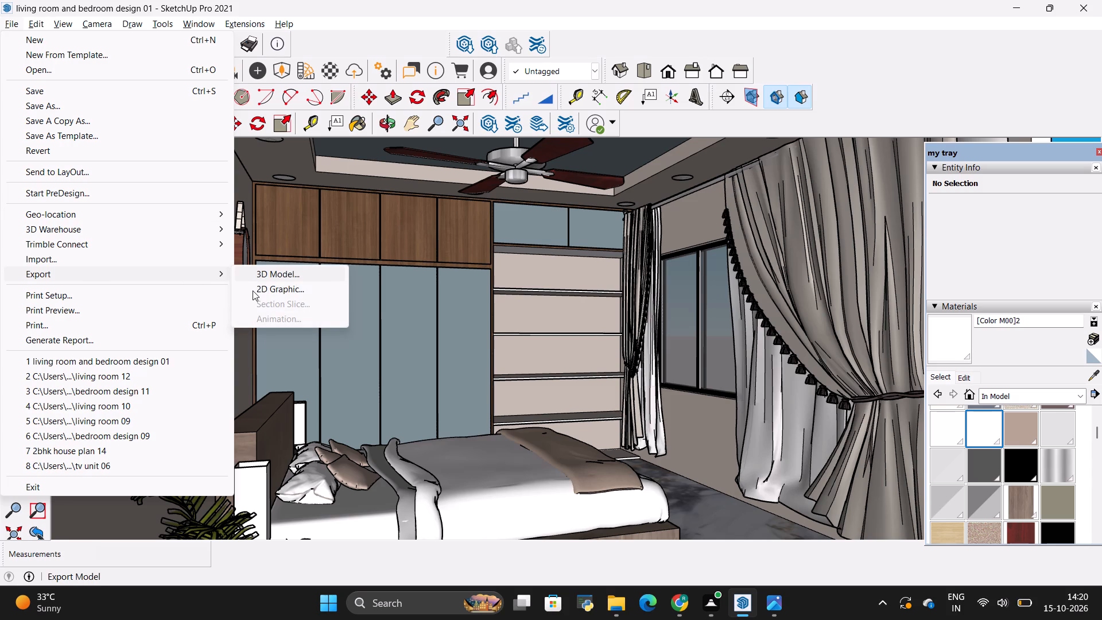
pyautogui.click(253, 290)
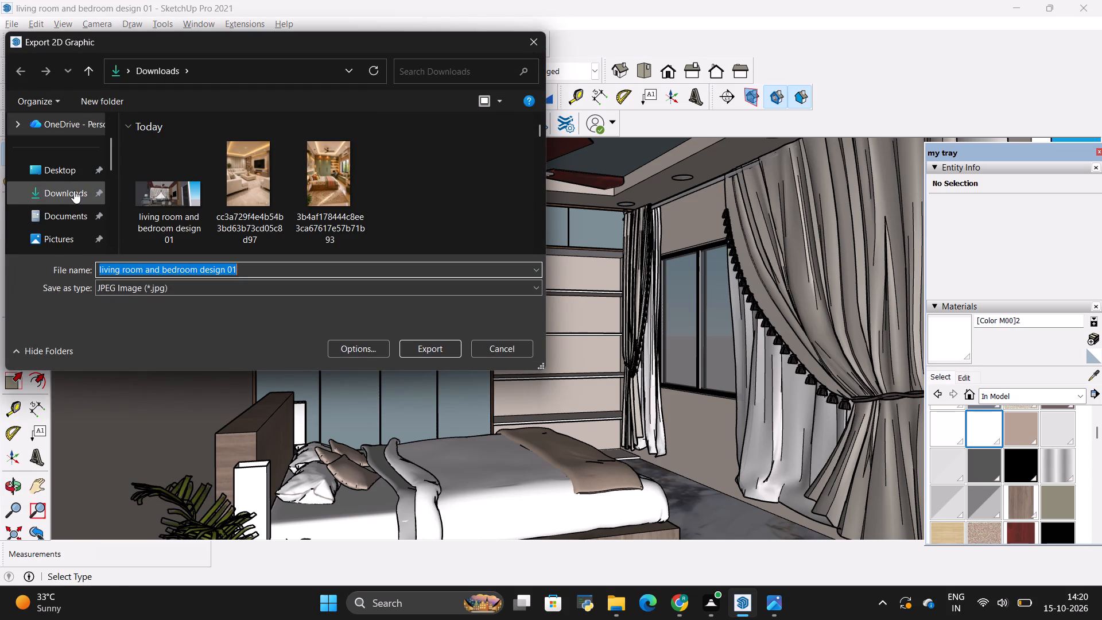
pyautogui.click(74, 191)
pyautogui.click(429, 349)
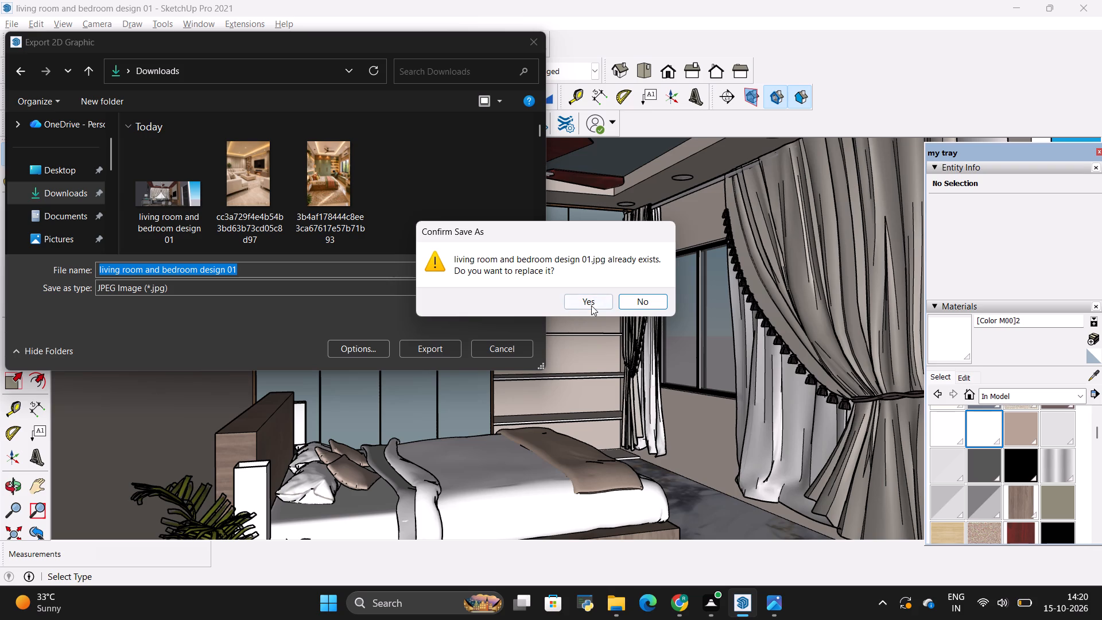
pyautogui.click(622, 301)
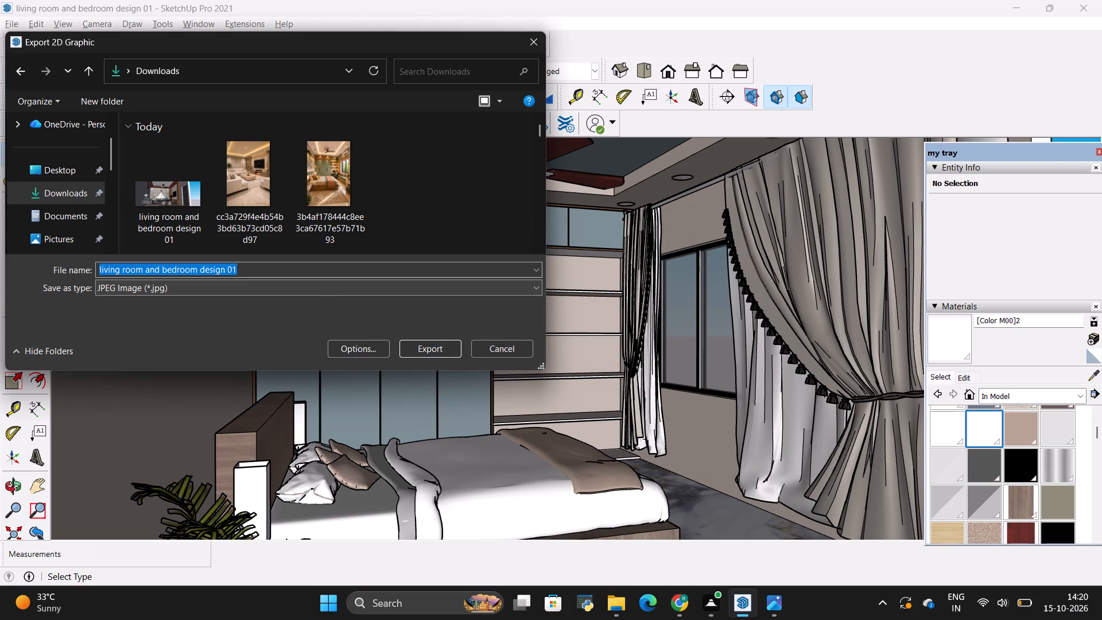
pyautogui.click(261, 268)
pyautogui.click(259, 268)
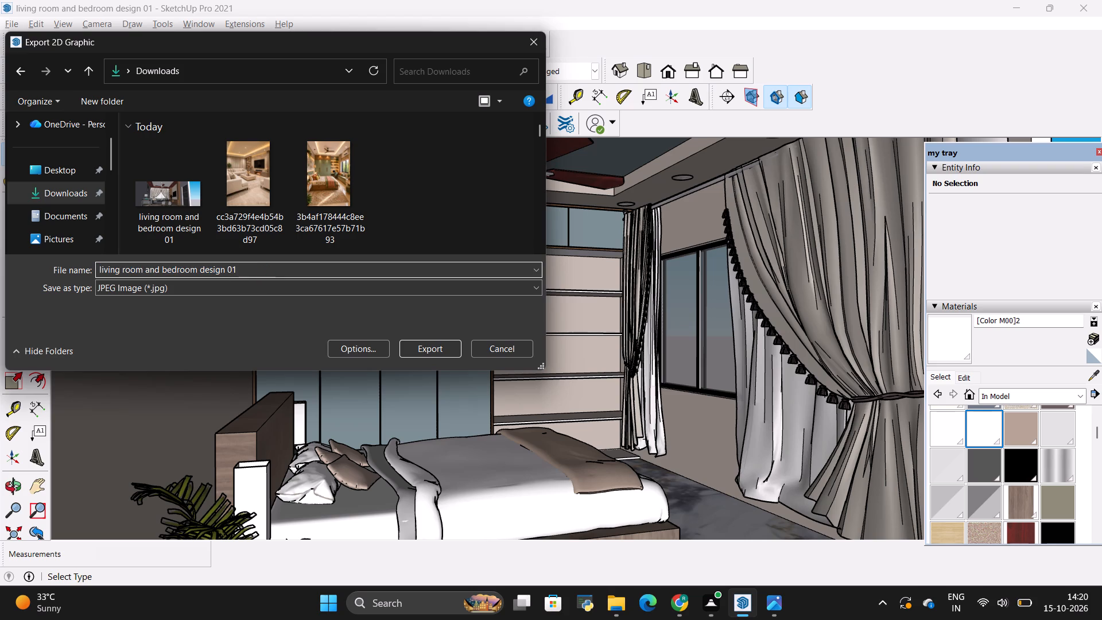
pyautogui.click(263, 274)
pyautogui.click(270, 265)
pyautogui.press('BackSpace')
pyautogui.press('2')
pyautogui.click(412, 350)
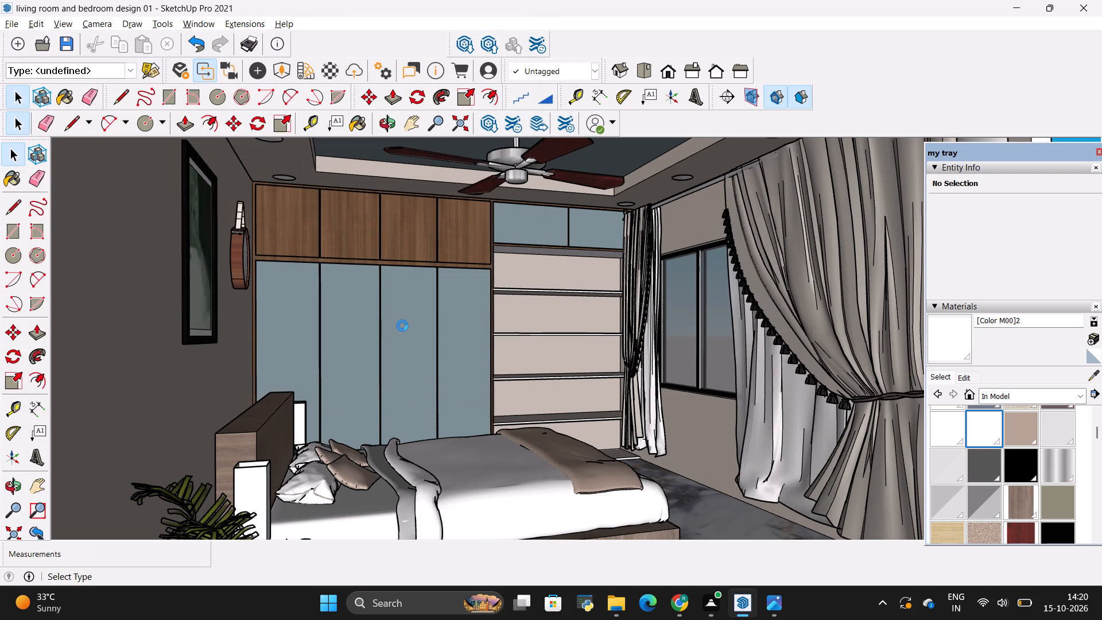